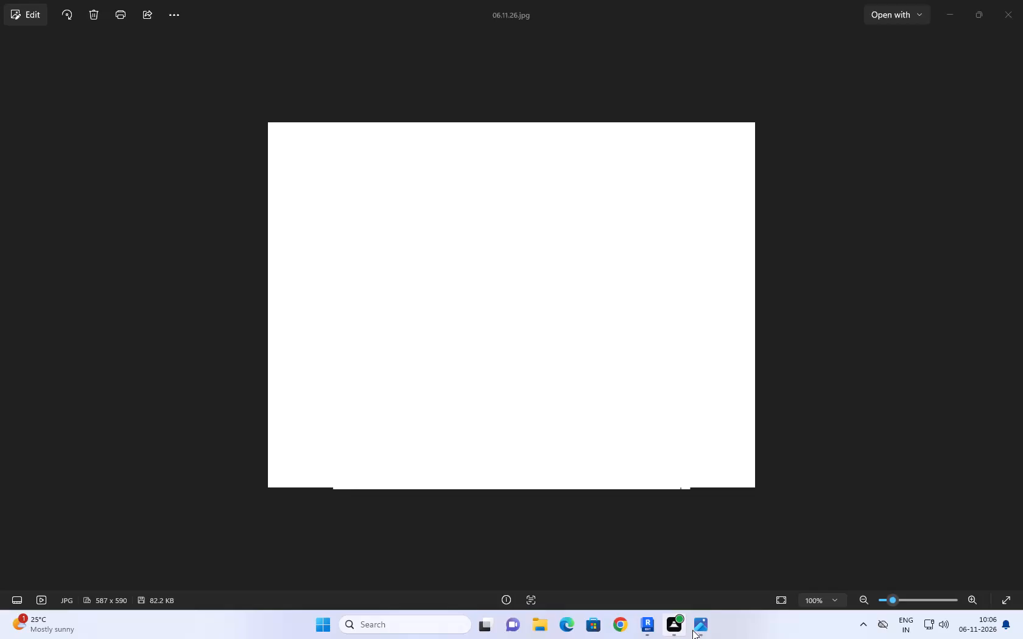
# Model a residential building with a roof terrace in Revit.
# Close the reference floor plan image 06.11.26.jpg and switch to Revit with the Level 1 plan of Project2.
pyautogui.click(863, 225)
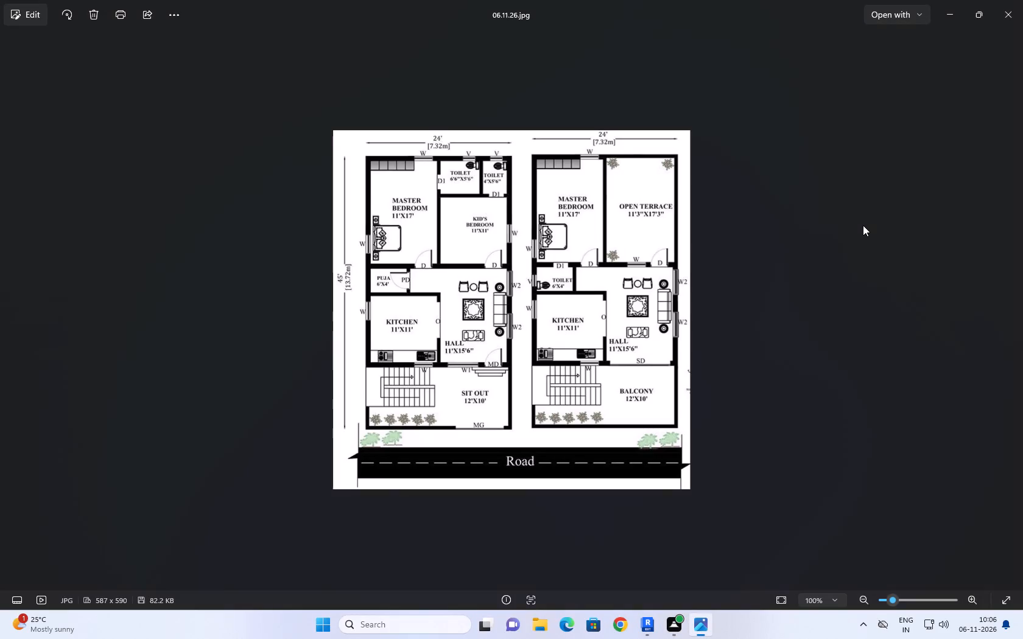
pyautogui.click(1013, 10)
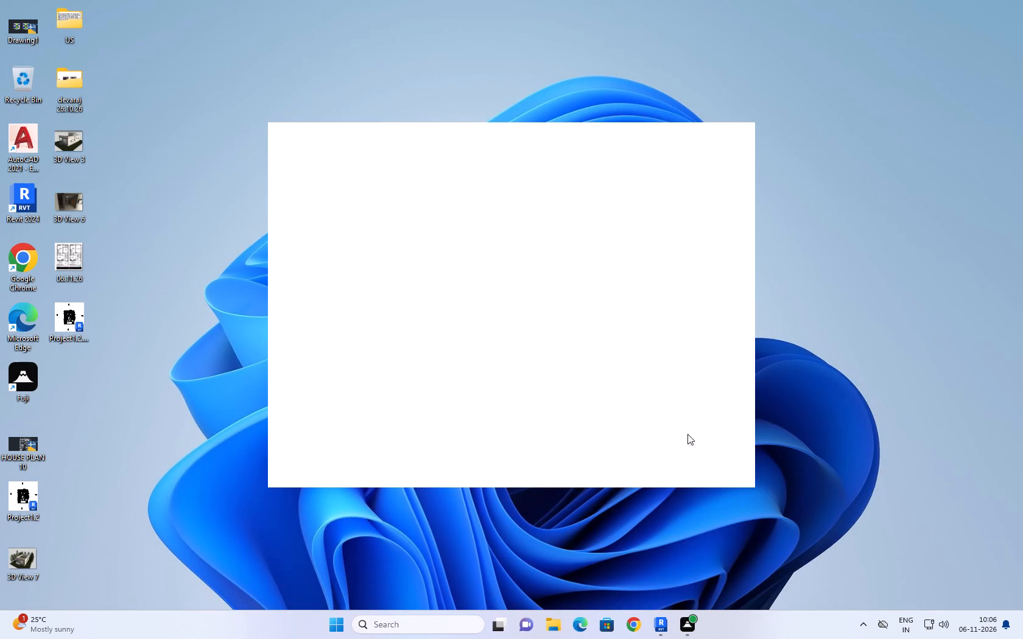
pyautogui.click(667, 626)
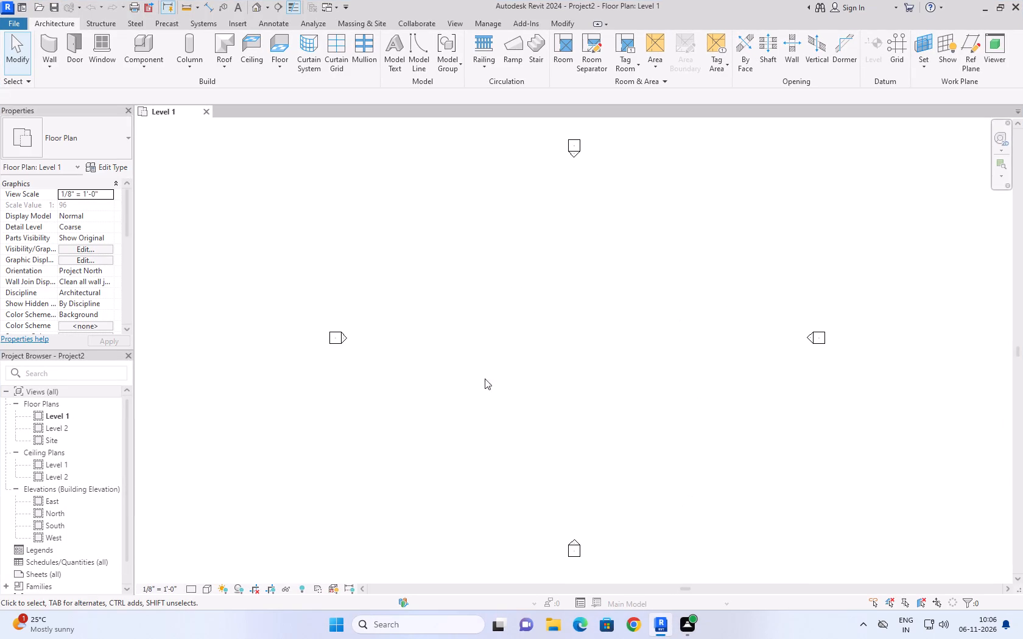
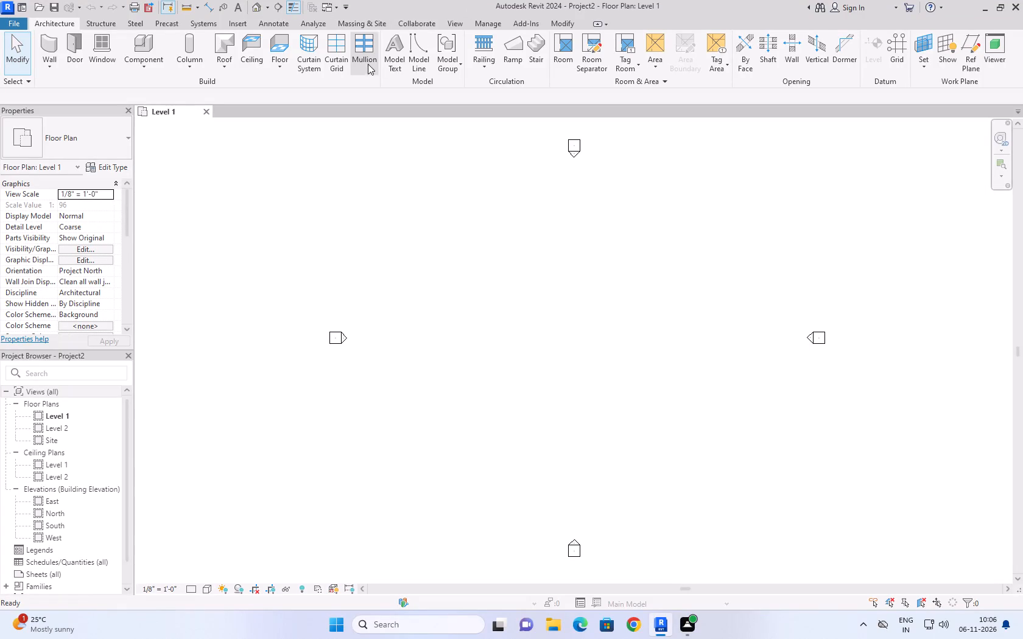
# Import the image 06.11.26 from the Desktop and place it midway between the elevation markers in the Level 1 plan.
pyautogui.click(243, 24)
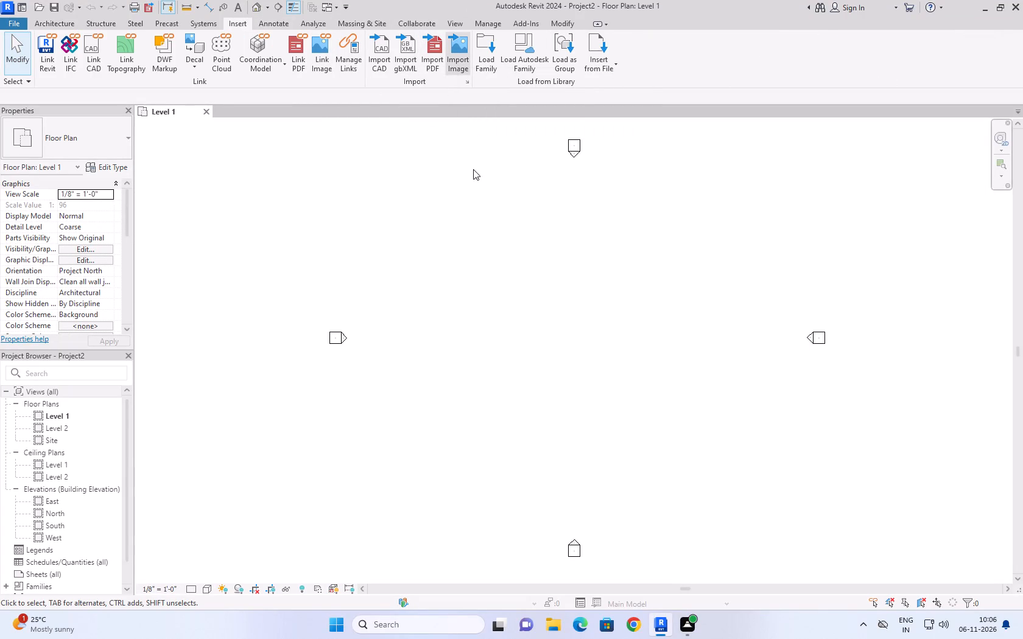
pyautogui.click(462, 54)
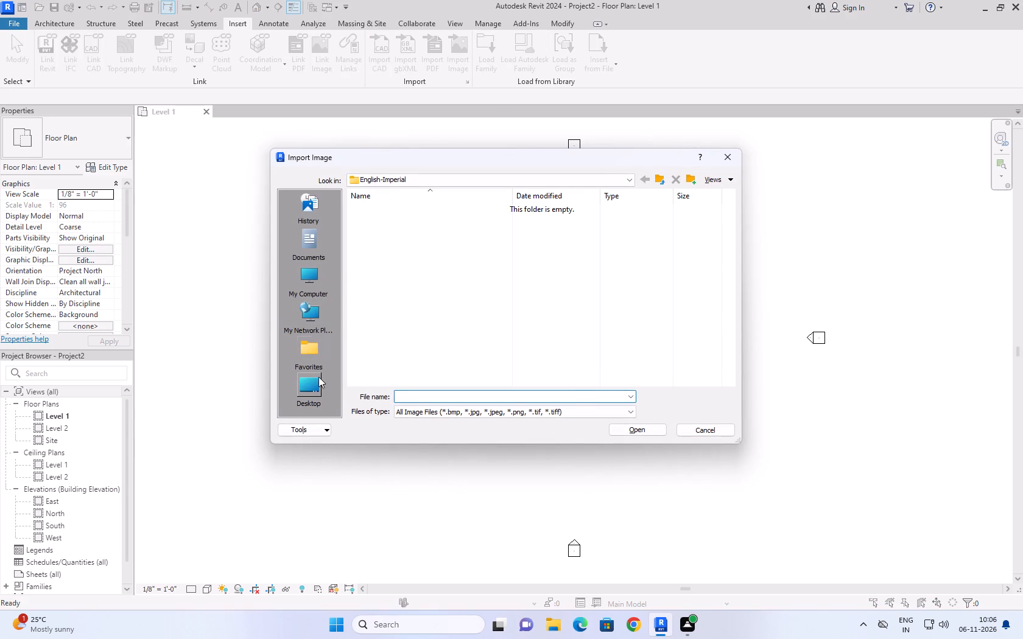
pyautogui.click(308, 383)
pyautogui.scroll(-4, 421, 340)
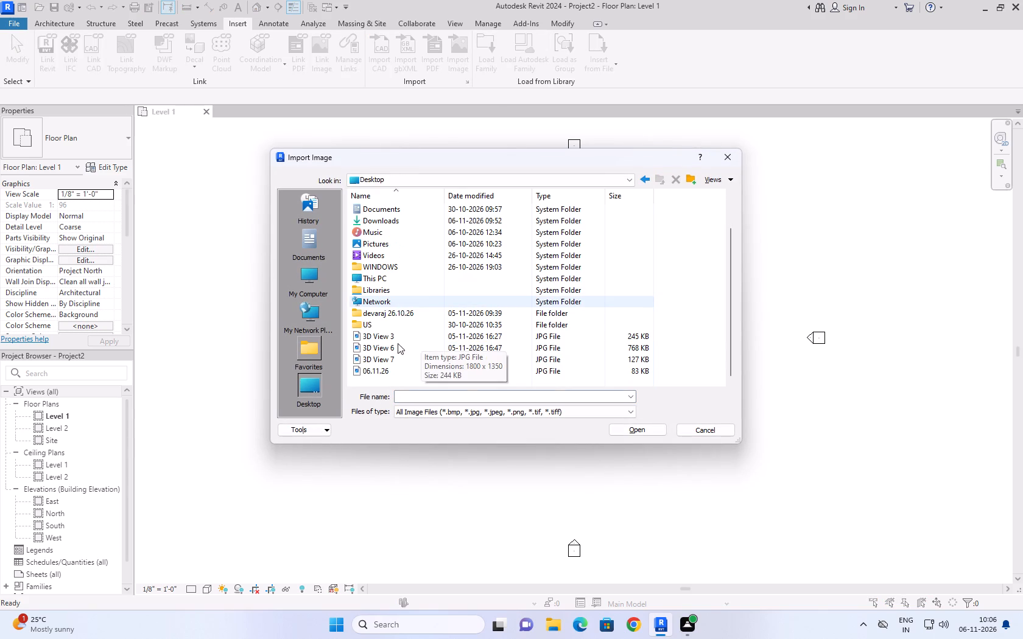
pyautogui.click(382, 368)
pyautogui.click(630, 433)
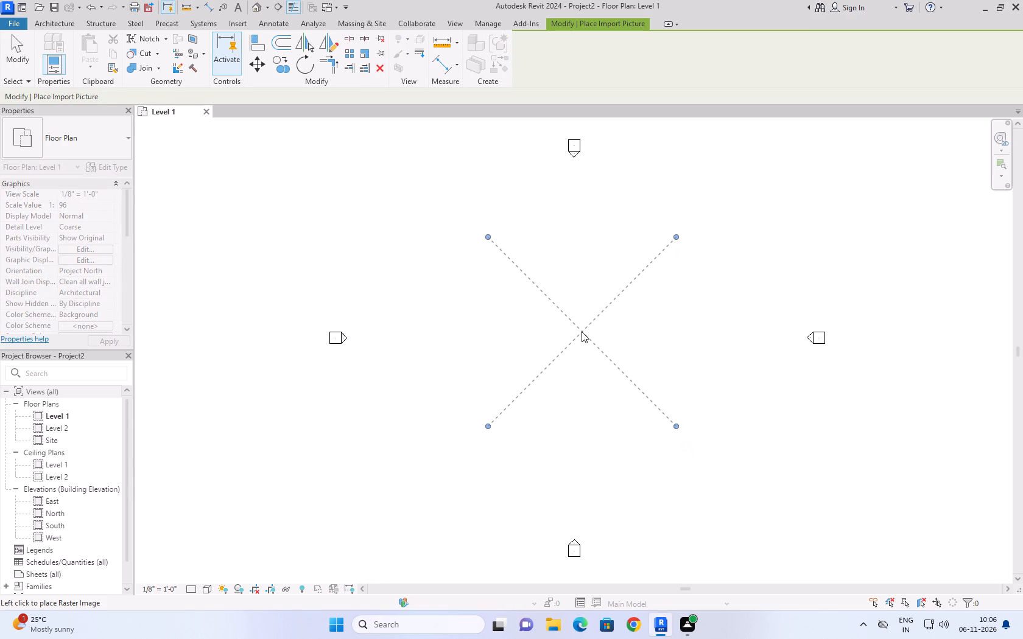
pyautogui.click(581, 332)
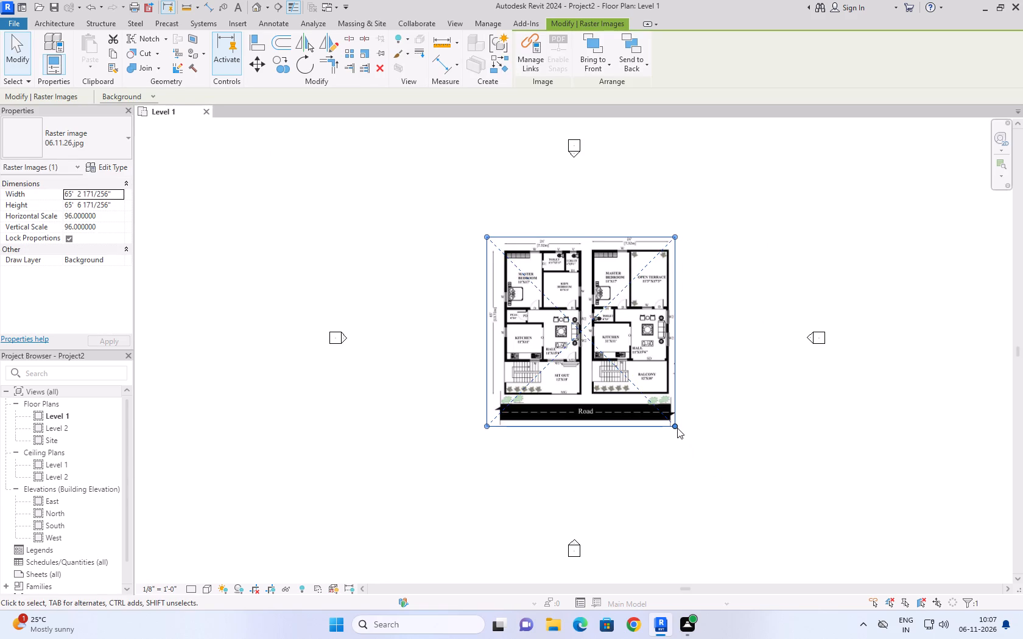
# Enlarge the placed floor plan image proportionally from its corners and shift it toward the west elevation marker.
pyautogui.moveTo(676, 426); pyautogui.dragTo(763, 534)
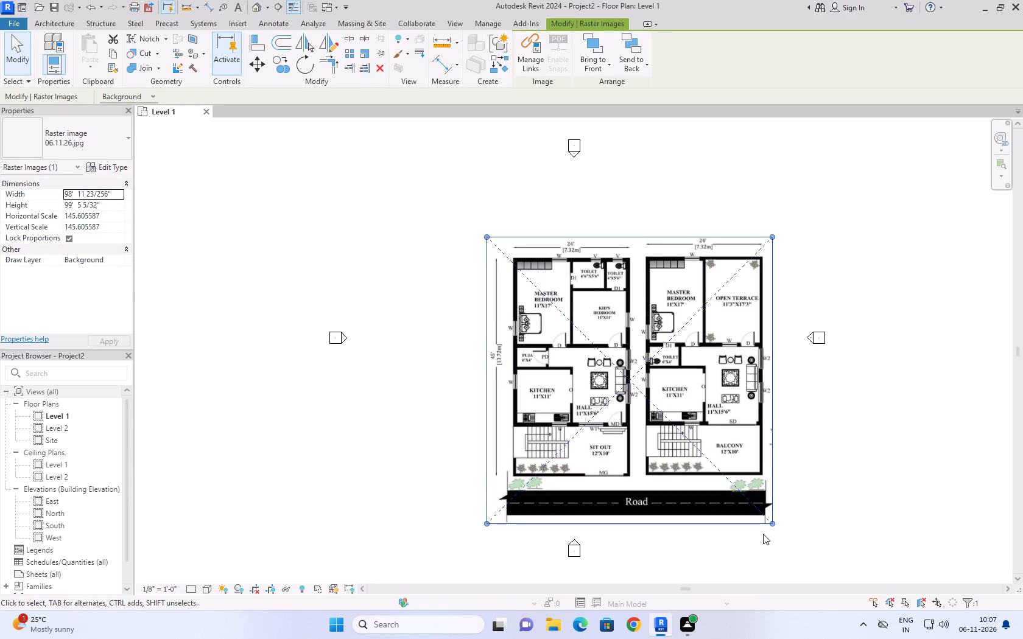
pyautogui.moveTo(487, 236); pyautogui.dragTo(417, 197)
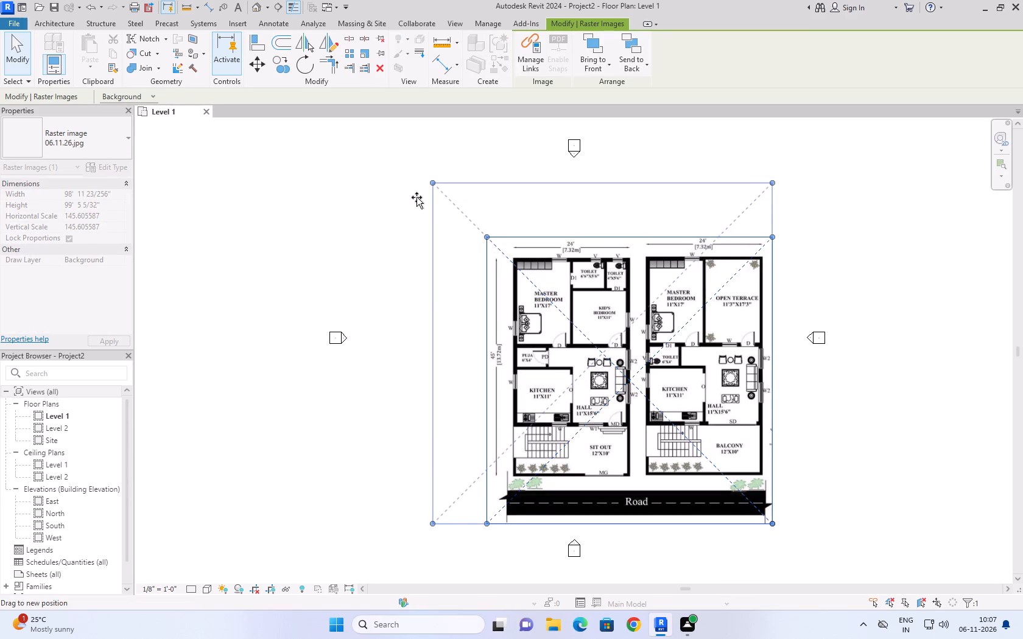
pyautogui.moveTo(417, 197); pyautogui.dragTo(395, 191)
pyautogui.moveTo(556, 341); pyautogui.dragTo(467, 337, button='middle')
pyautogui.moveTo(418, 294); pyautogui.dragTo(374, 293)
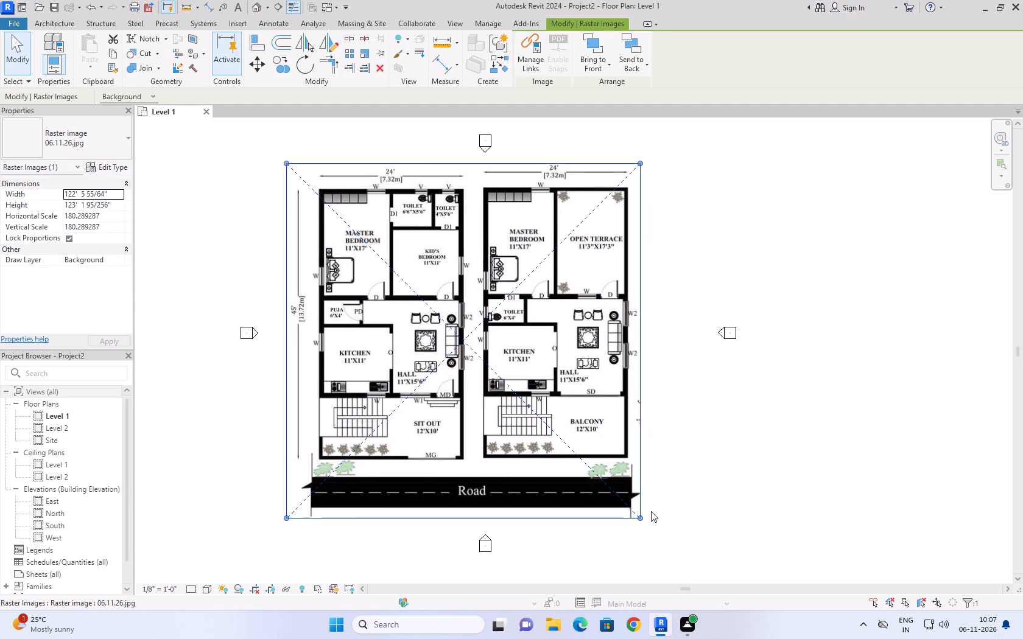
pyautogui.moveTo(641, 518); pyautogui.dragTo(682, 512)
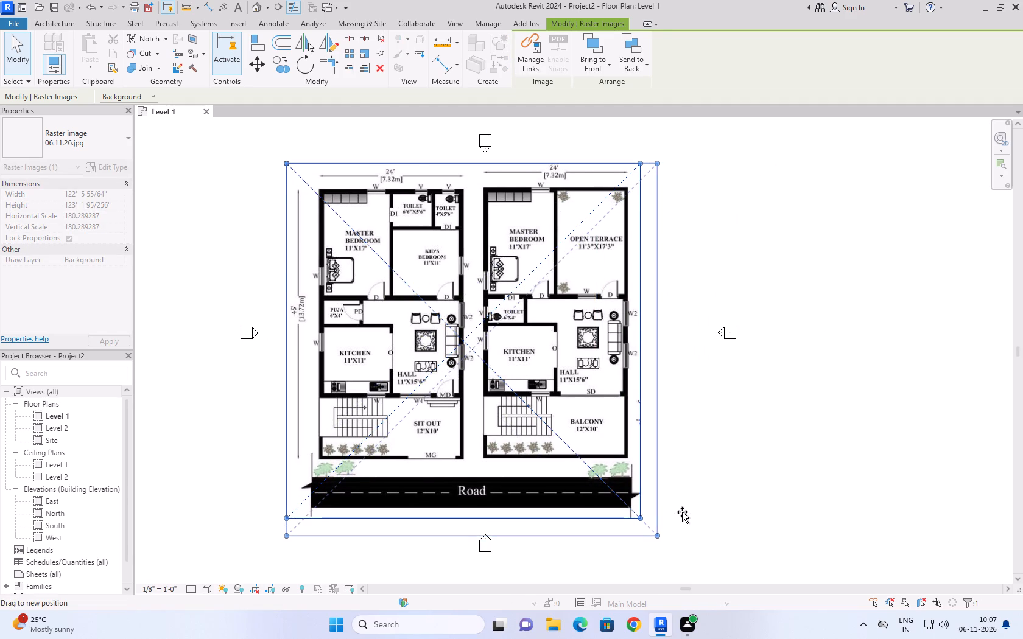
pyautogui.moveTo(682, 512); pyautogui.dragTo(683, 509)
pyautogui.click(711, 389)
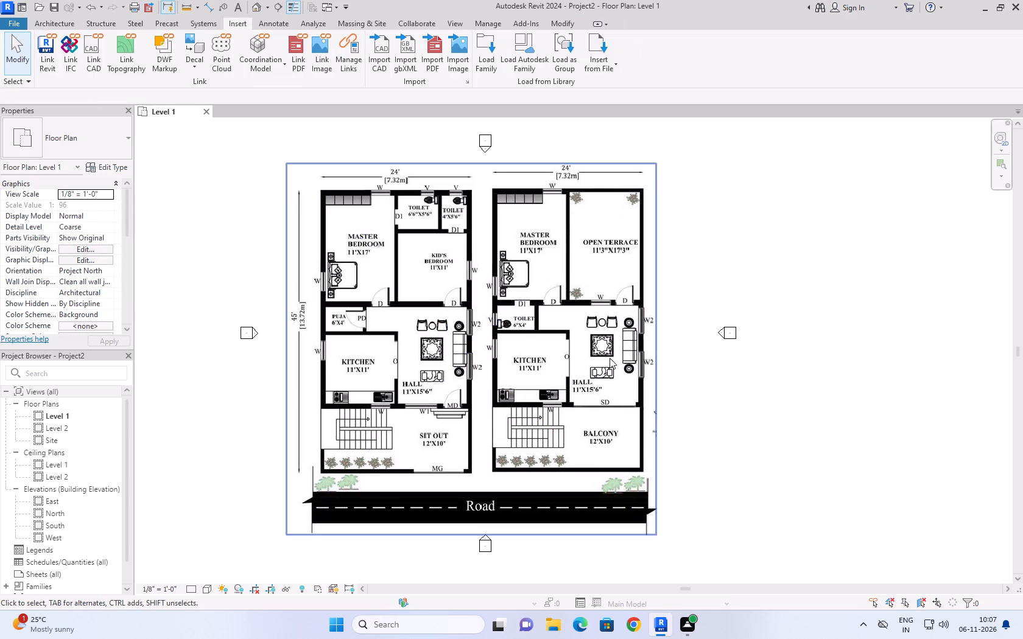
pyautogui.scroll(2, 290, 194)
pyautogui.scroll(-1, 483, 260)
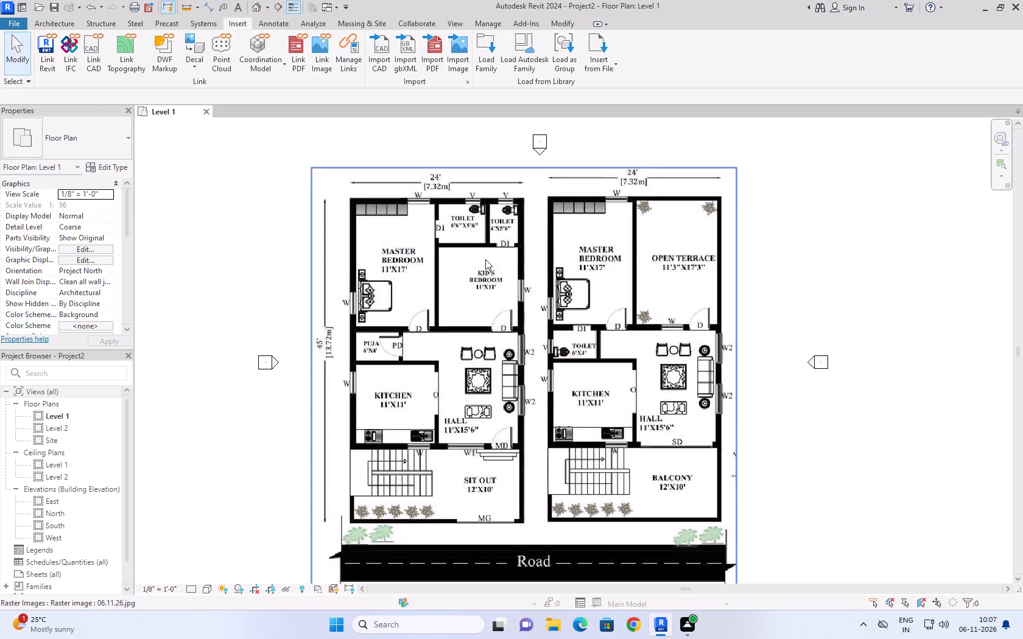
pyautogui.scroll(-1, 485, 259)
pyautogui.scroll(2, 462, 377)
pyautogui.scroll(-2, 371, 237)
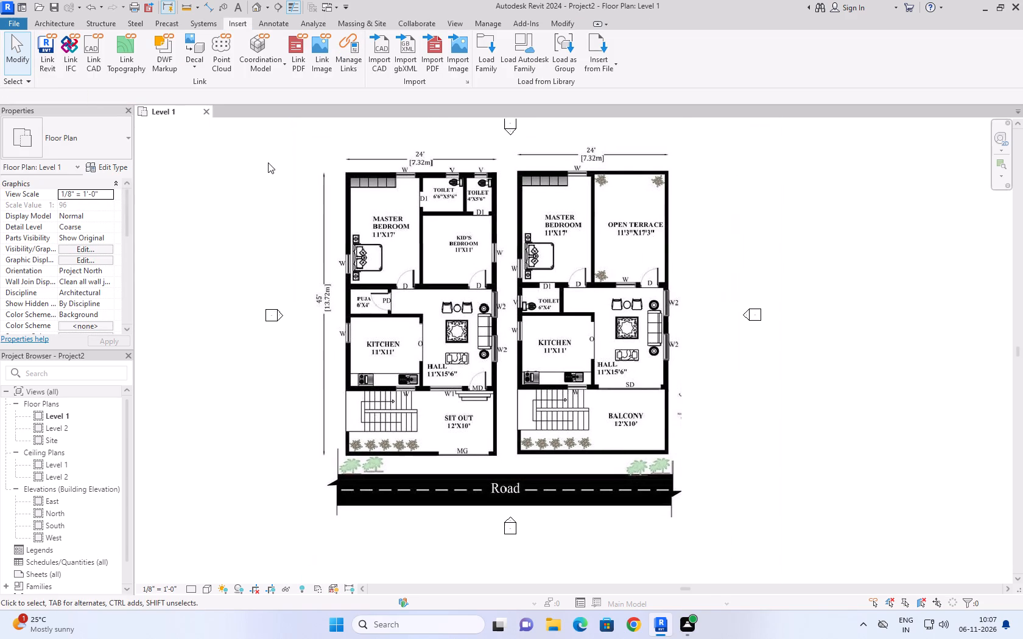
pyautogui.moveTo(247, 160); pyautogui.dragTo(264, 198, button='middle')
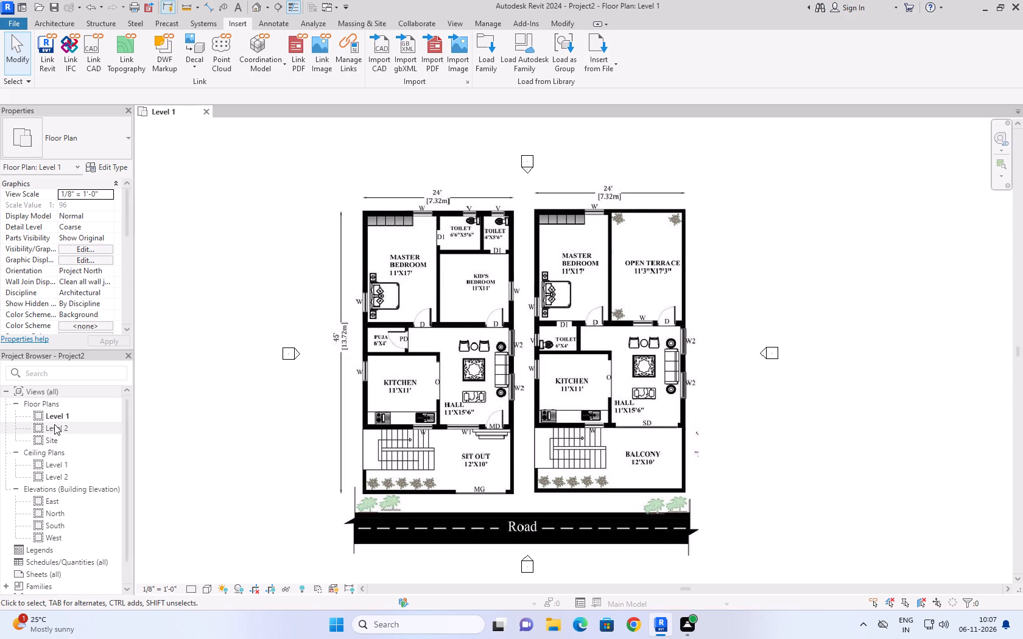
# Open the South elevation and rename Level 1 as "road level".
pyautogui.doubleClick(69, 525)
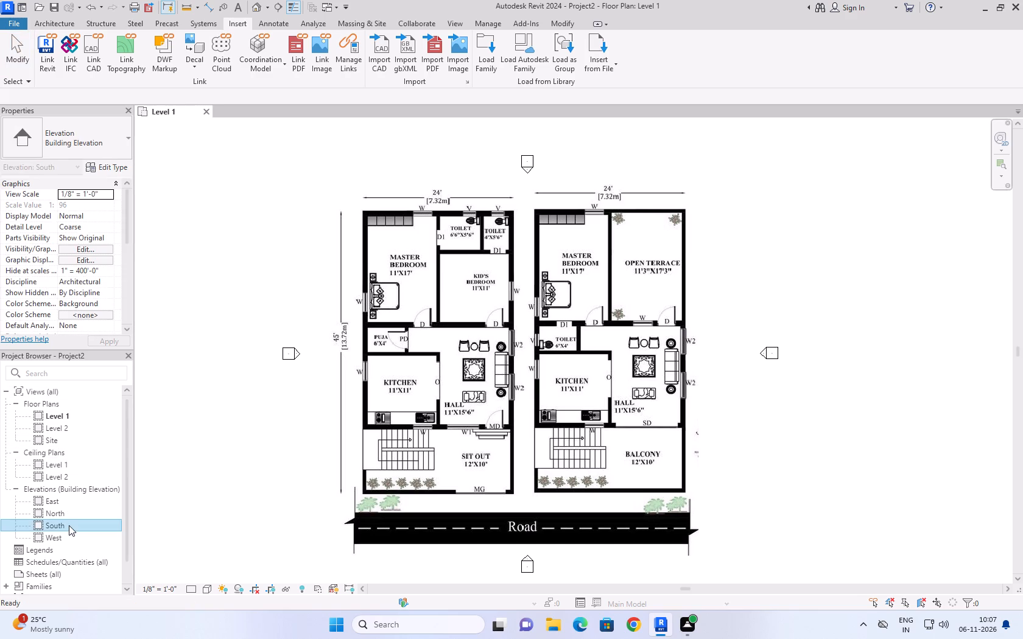
pyautogui.scroll(-2, 630, 483)
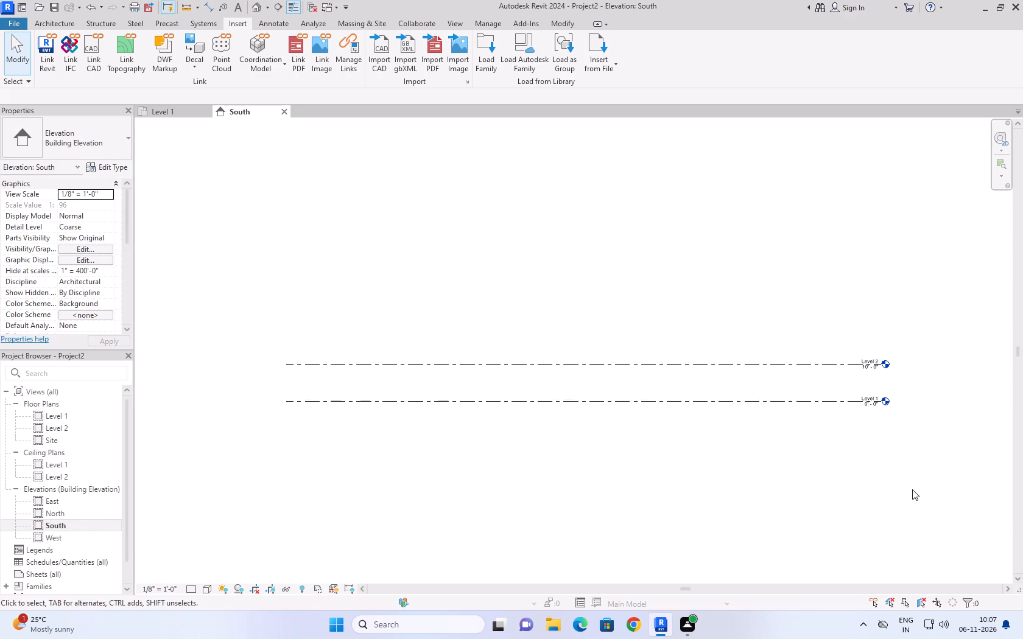
pyautogui.scroll(4, 917, 447)
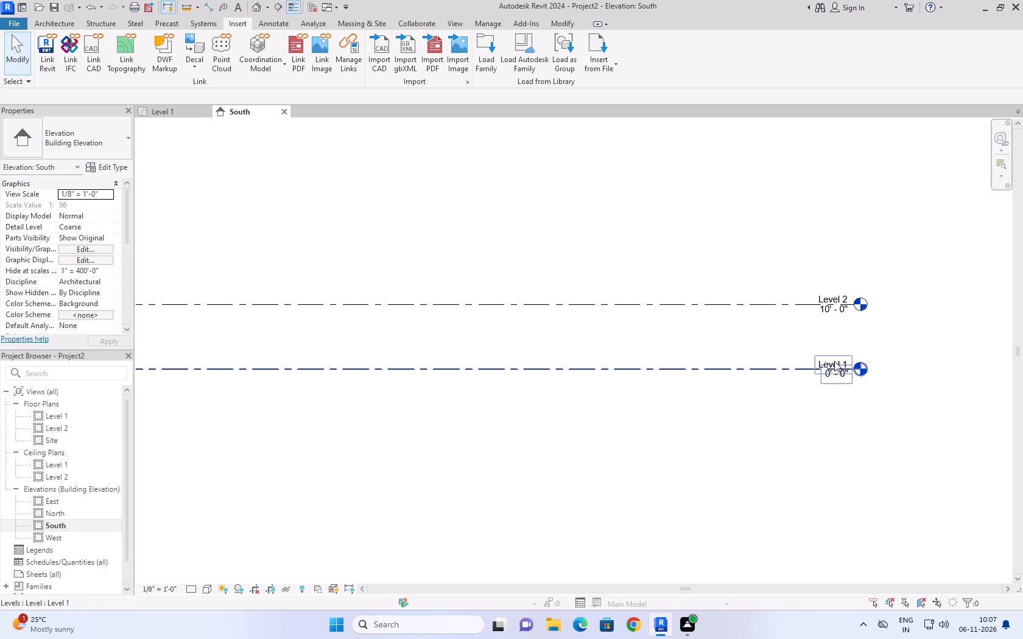
pyautogui.click(833, 360)
pyautogui.click(833, 360)
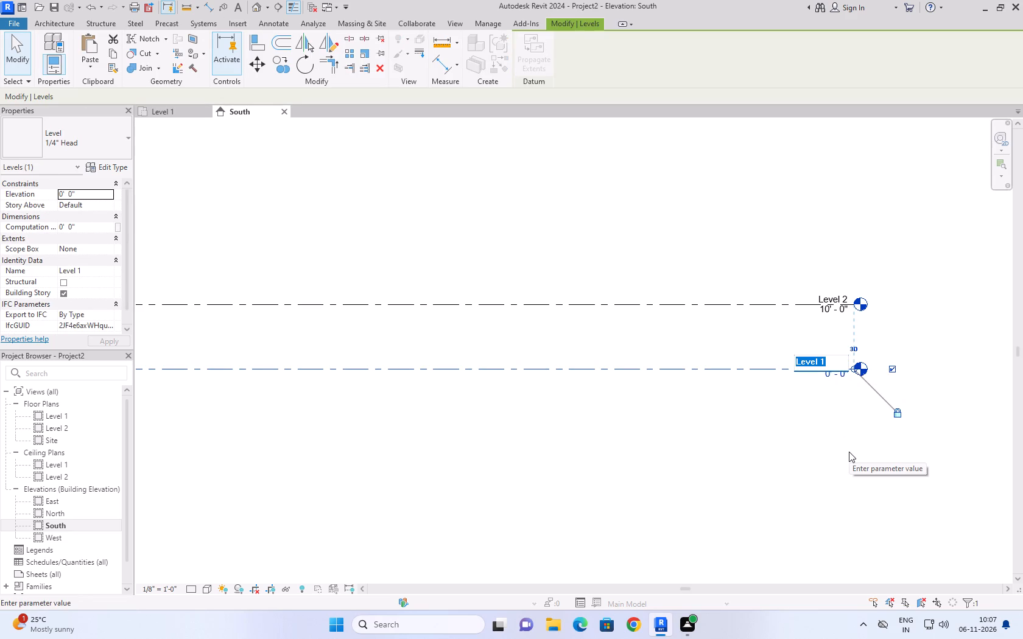
pyautogui.write('road level')
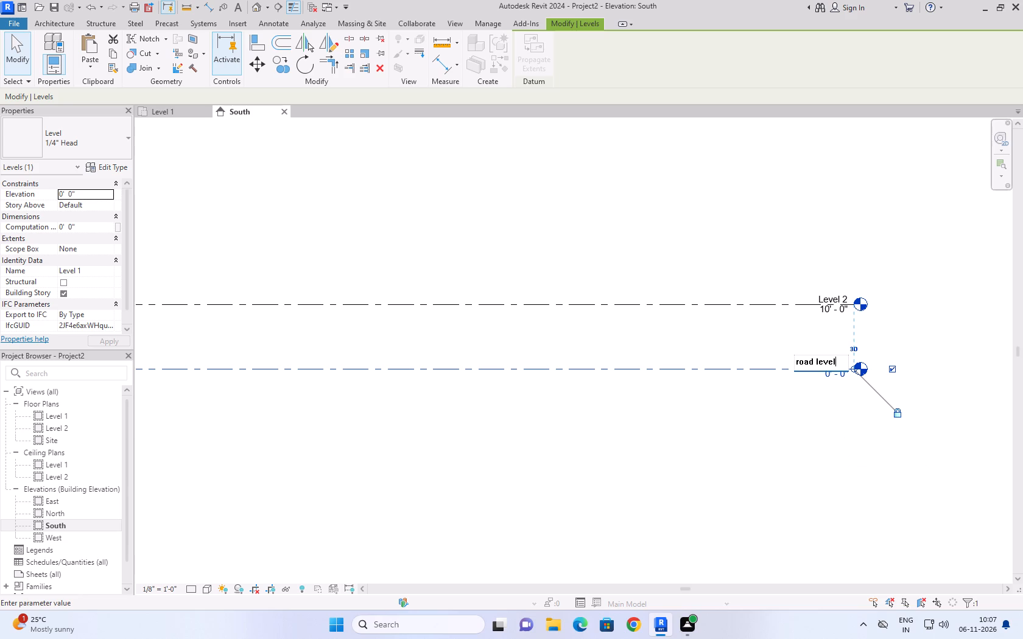
pyautogui.moveTo(792, 571); pyautogui.dragTo(799, 559)
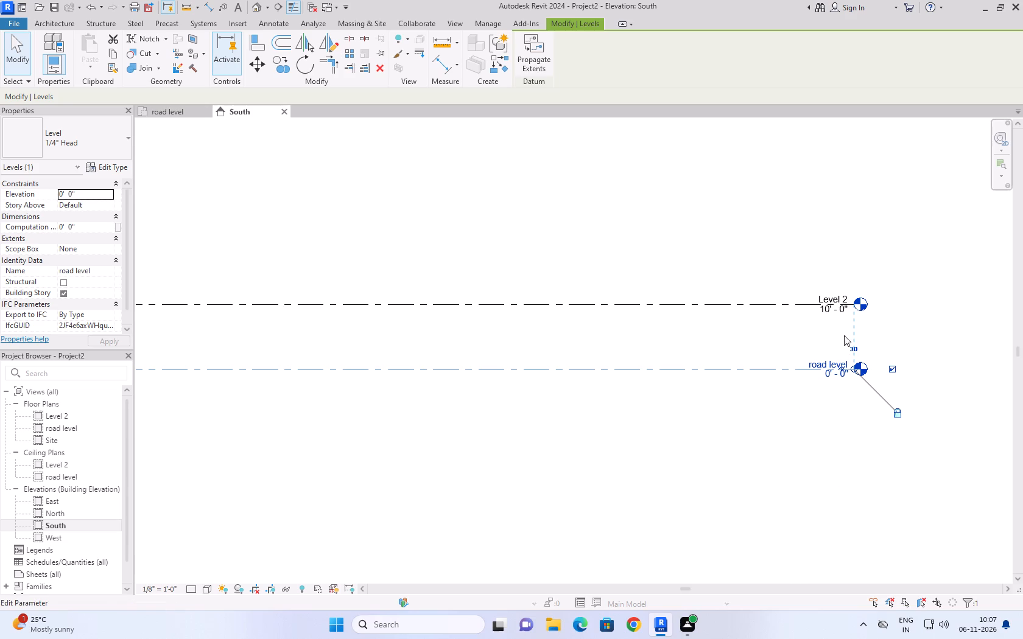
# Rename Level 2 as "plinth or ground floor".
pyautogui.click(836, 294)
pyautogui.click(836, 294)
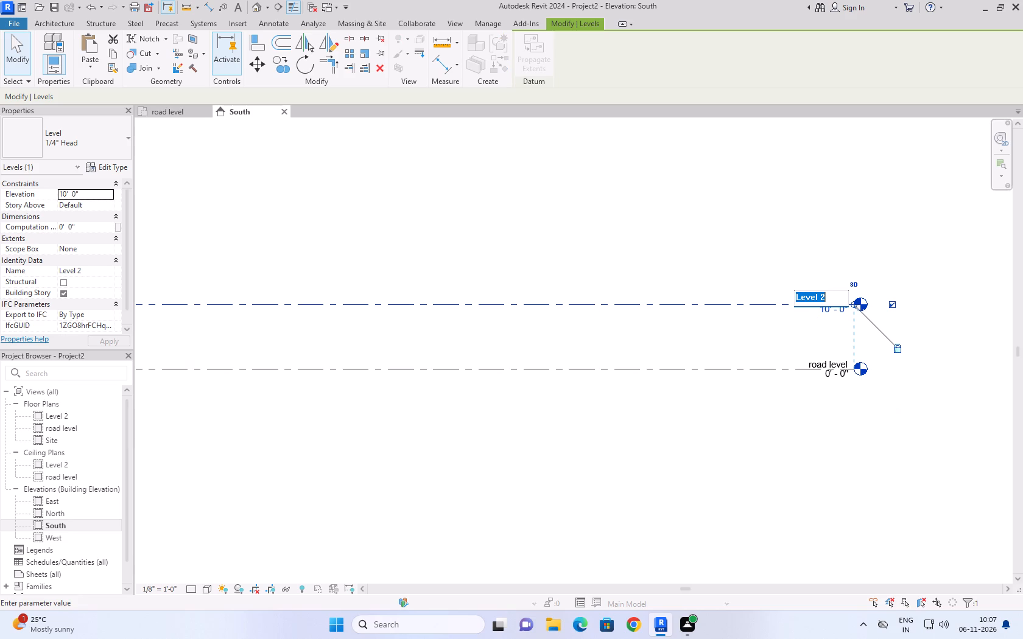
pyautogui.write('plinth or')
pyautogui.press('space')
pyautogui.write('gf')
pyautogui.press('BackSpace')
pyautogui.press('BackSpace')
pyautogui.write('fro')
pyautogui.press('BackSpace')
pyautogui.press('BackSpace')
pyautogui.press('BackSpace')
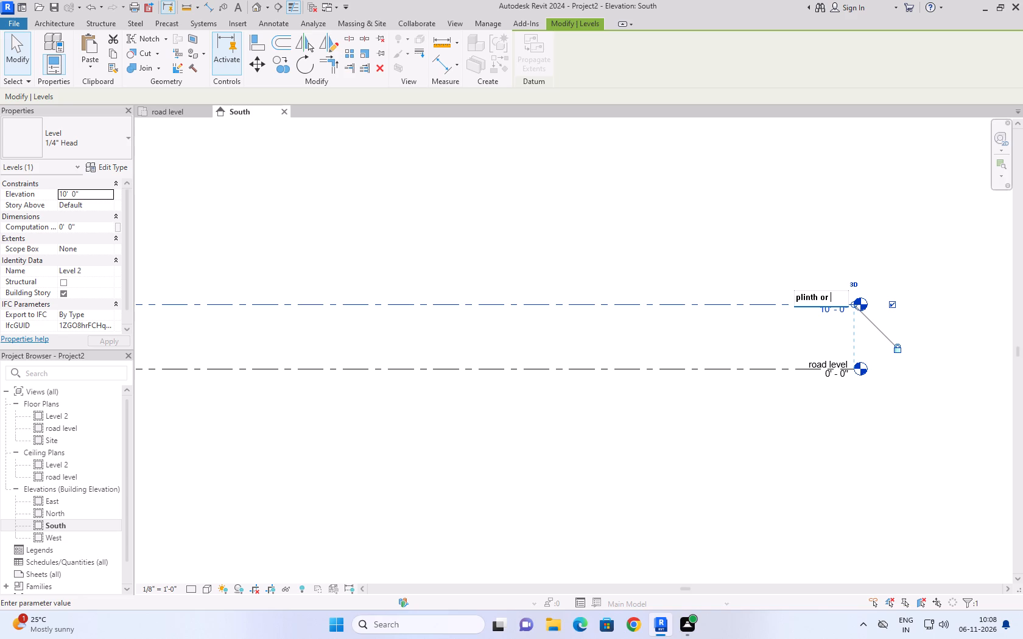
pyautogui.write('ground floor')
pyautogui.click(874, 445)
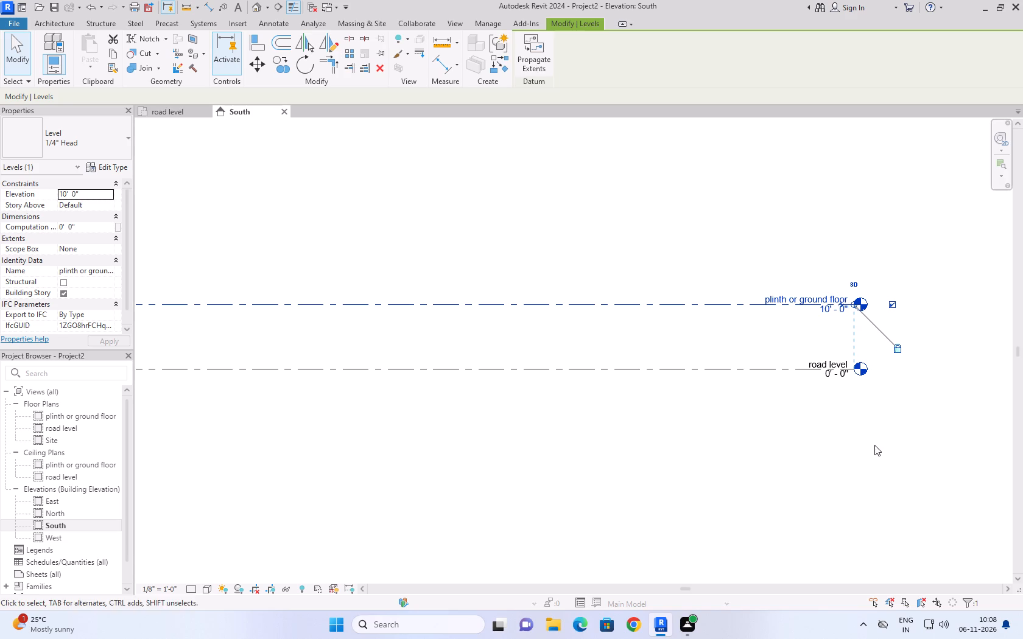
# Set the elevation of the plinth or ground floor level to 2'.
pyautogui.click(828, 315)
pyautogui.write("2'")
pyautogui.click(798, 471)
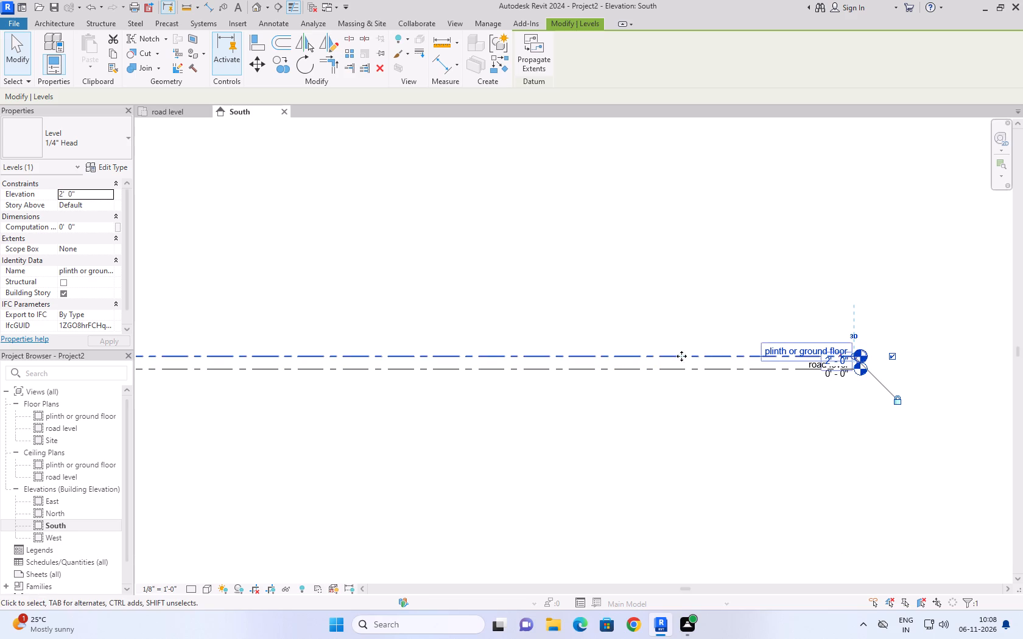
# Add three levels stacked above the plinth or ground floor level, each offset 10' 6" from the one below.
pyautogui.write('ll')
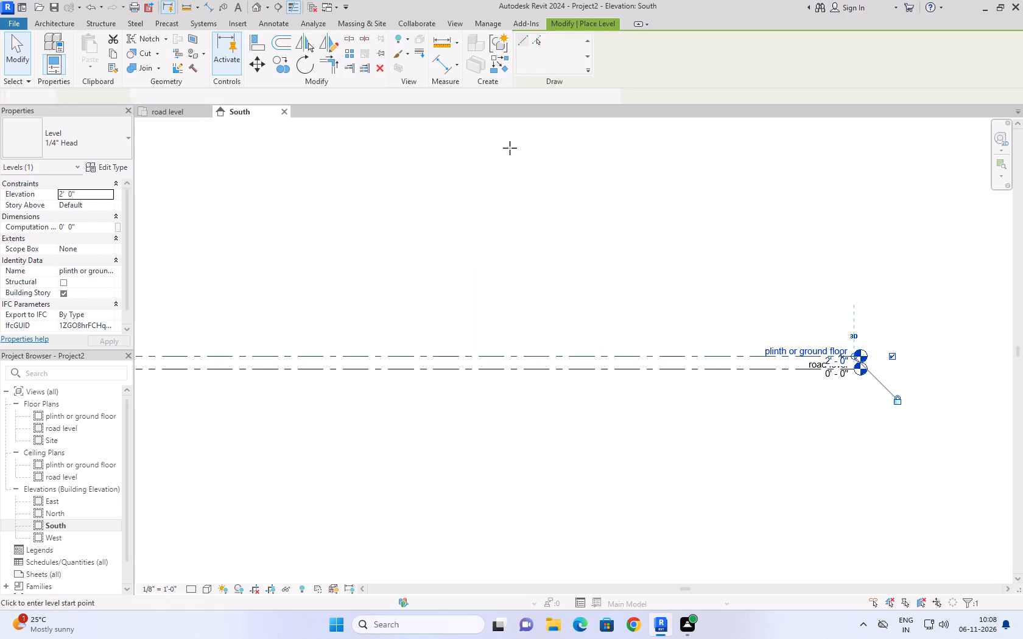
pyautogui.click(534, 43)
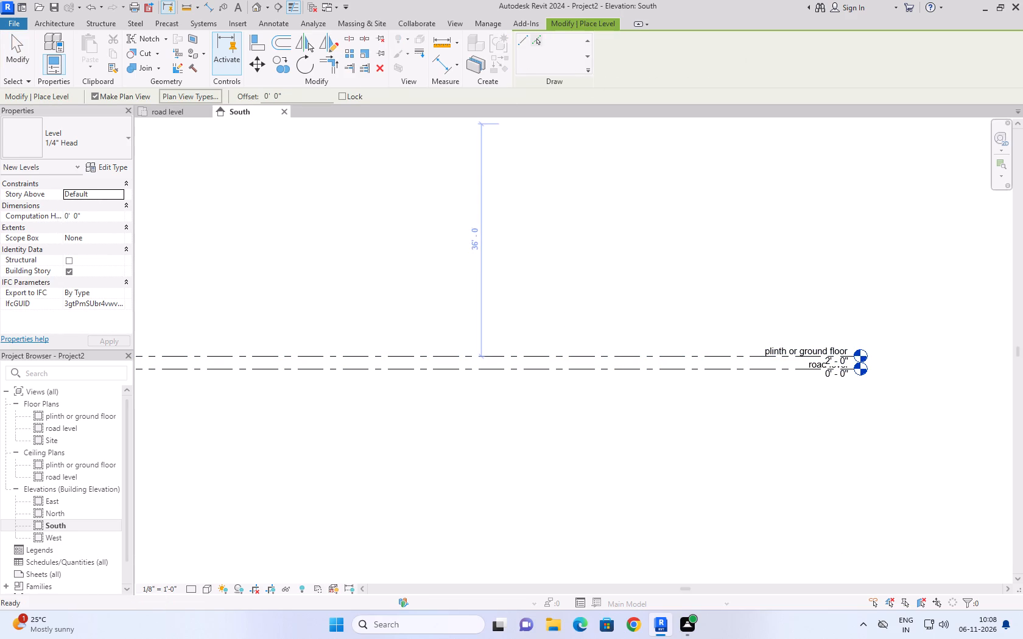
pyautogui.moveTo(312, 97); pyautogui.dragTo(248, 100)
pyautogui.press('1')
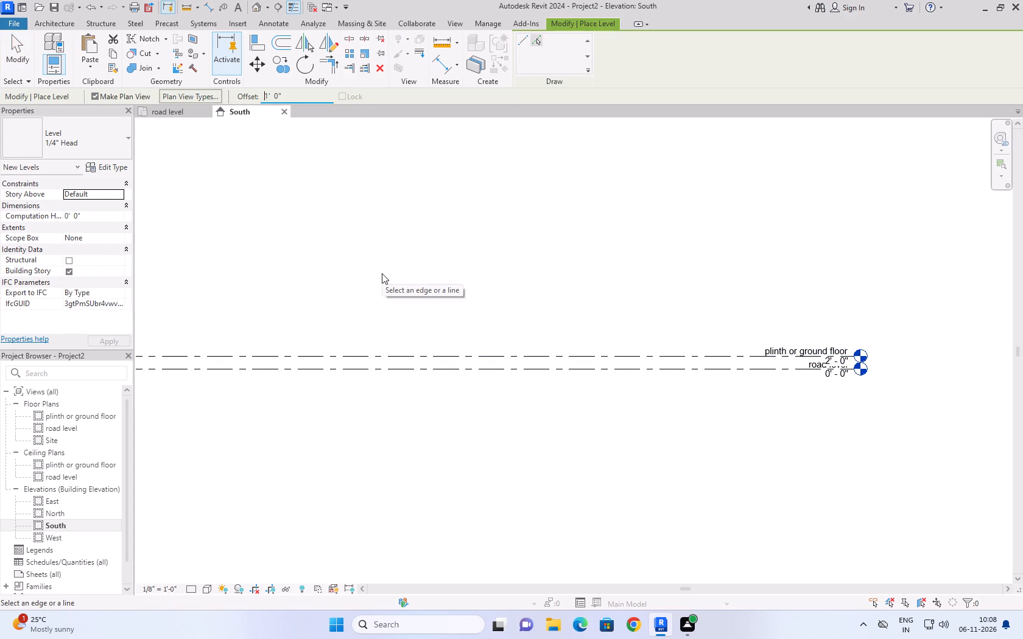
pyautogui.click(297, 100)
pyautogui.press('BackSpace')
pyautogui.press('BackSpace')
pyautogui.press('BackSpace')
pyautogui.press('BackSpace')
pyautogui.press('BackSpace')
pyautogui.press('BackSpace')
pyautogui.press('BackSpace')
pyautogui.press('BackSpace')
pyautogui.press('BackSpace')
pyautogui.press('BackSpace')
pyautogui.press('BackSpace')
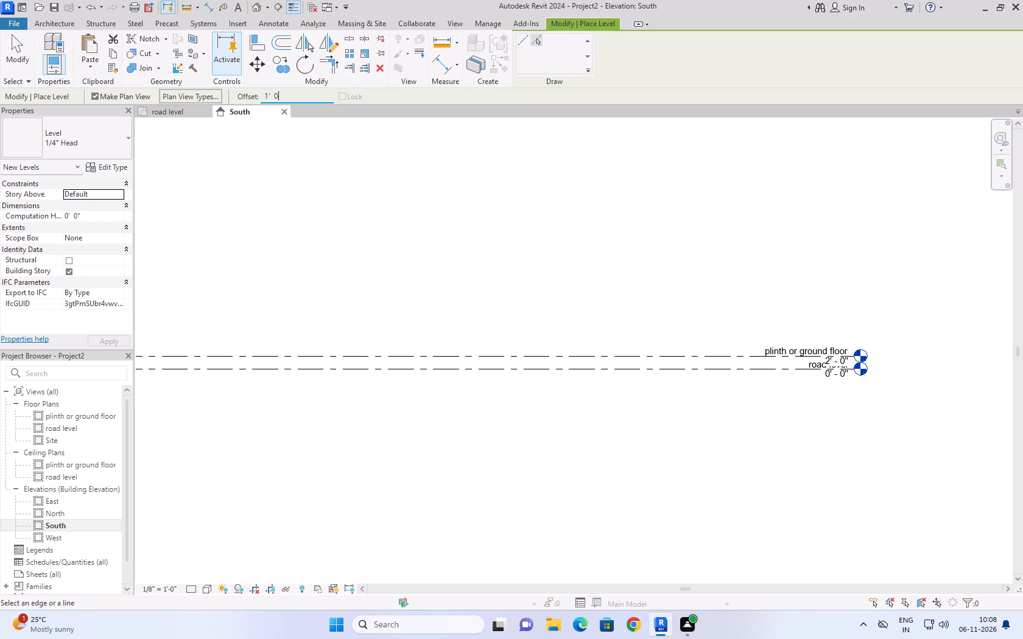
pyautogui.write("10'6''")
pyautogui.click(681, 354)
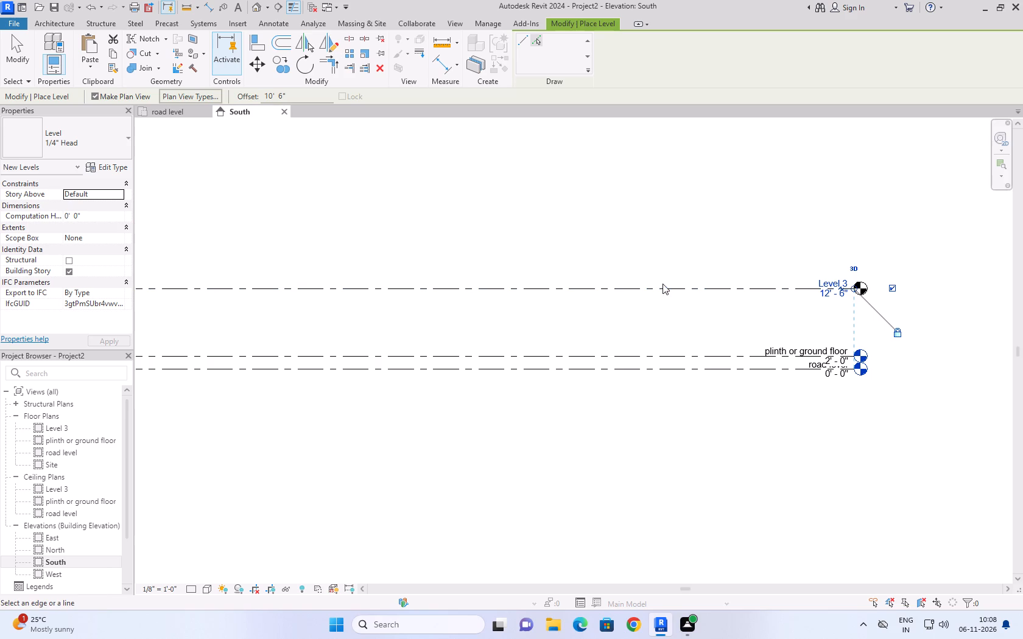
pyautogui.click(625, 285)
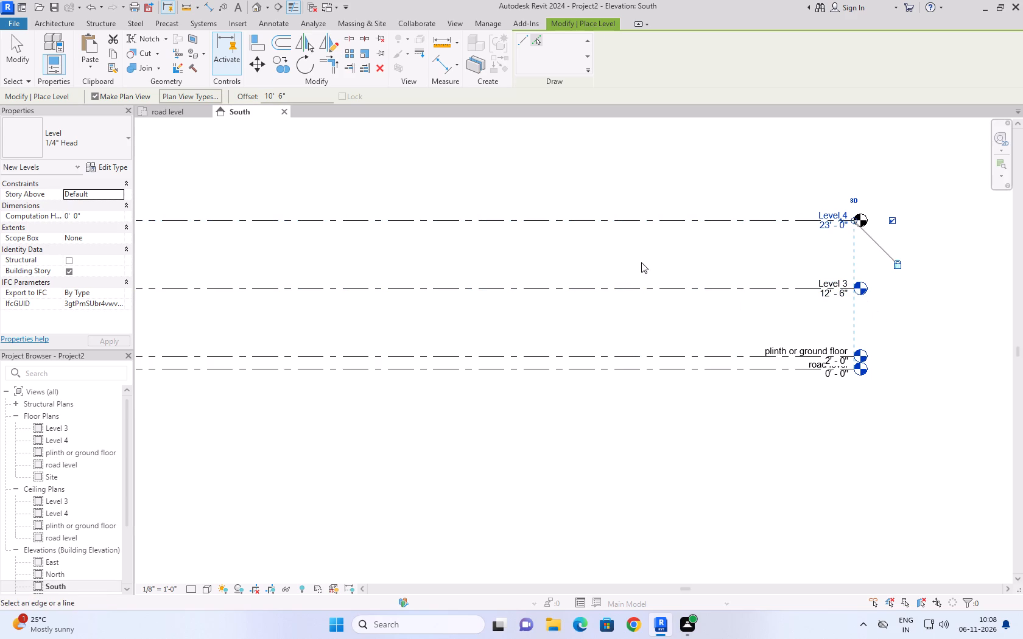
pyautogui.click(624, 217)
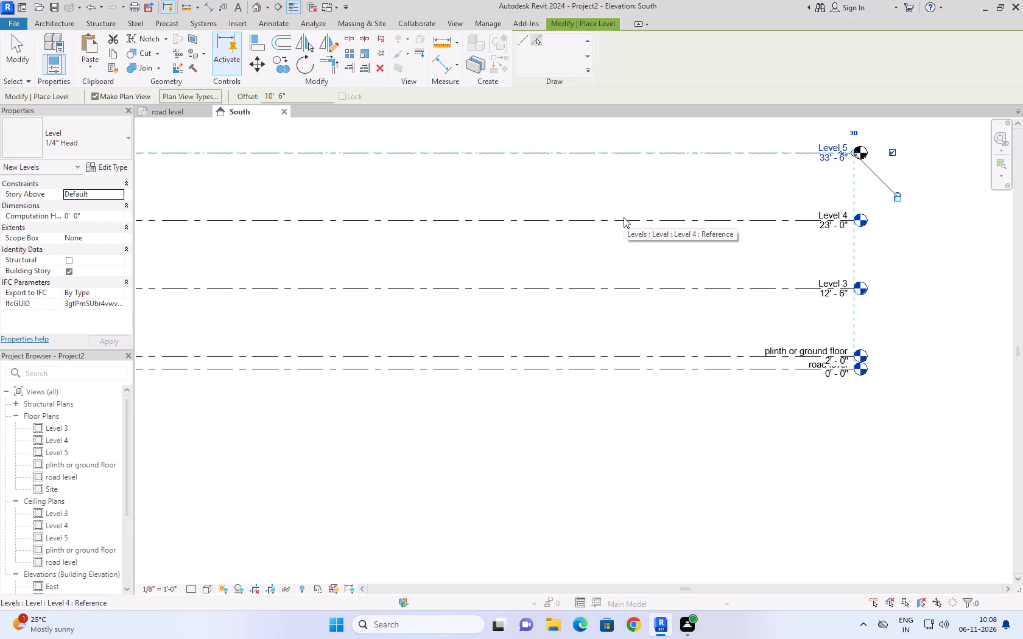
pyautogui.click(15, 54)
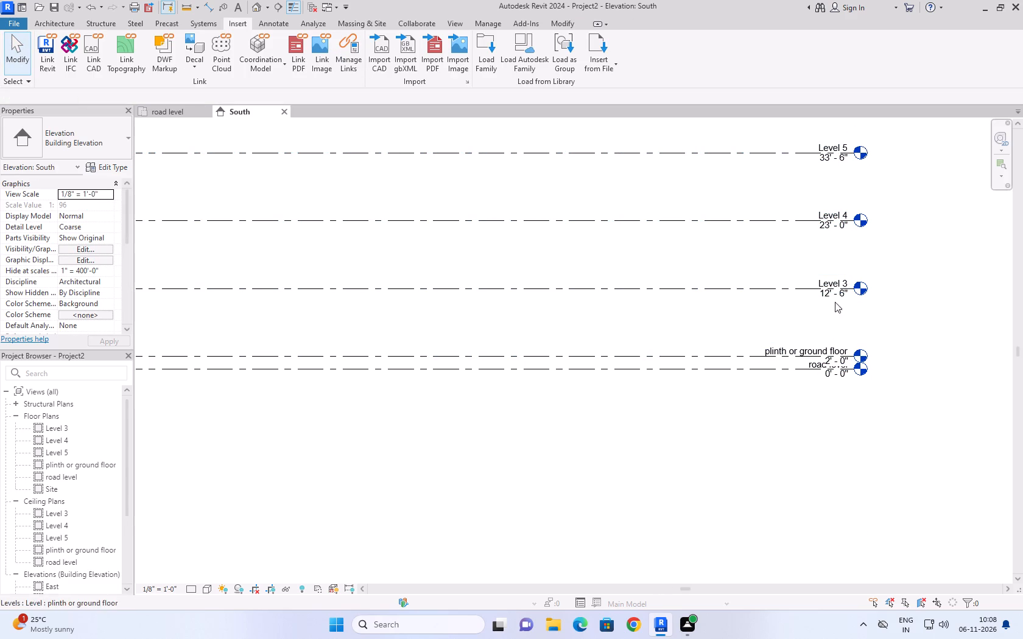
# Rename Level 3 as "1st floor".
pyautogui.click(837, 279)
pyautogui.click(837, 279)
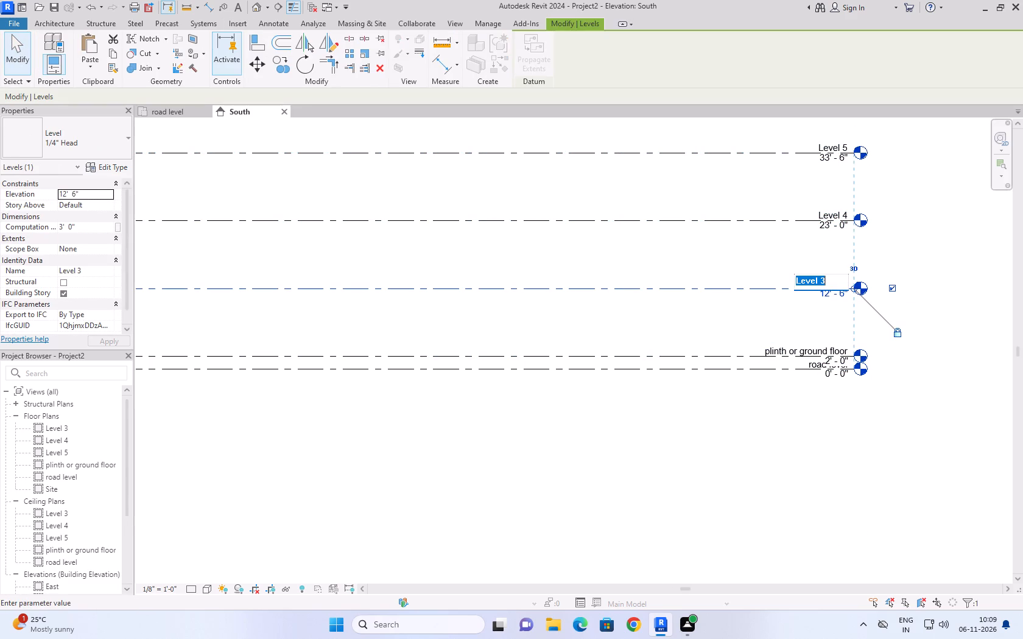
pyautogui.write('1st')
pyautogui.press('space')
pyautogui.write('floor')
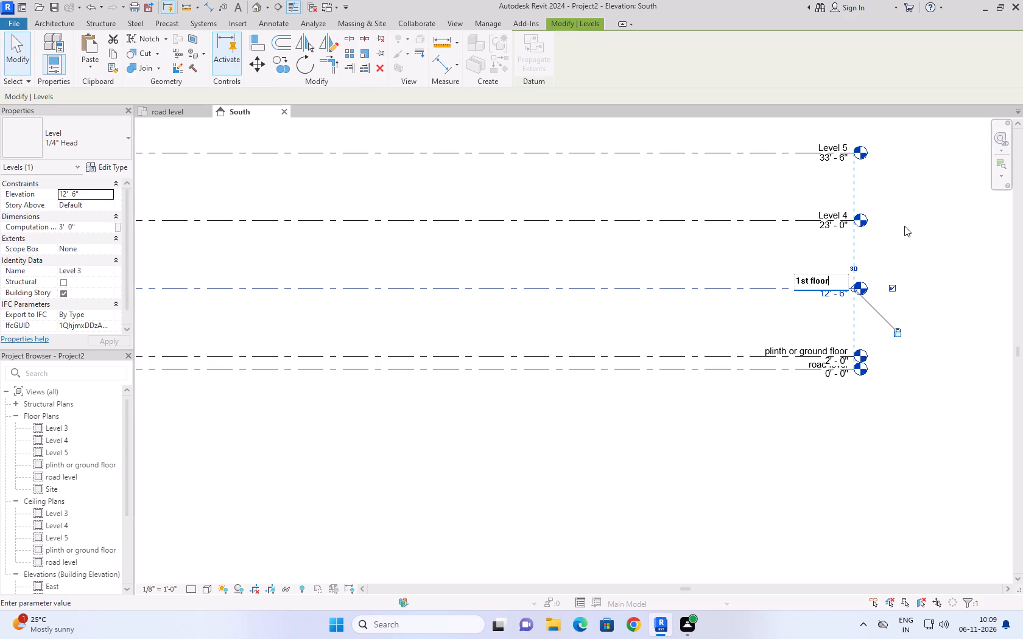
pyautogui.click(933, 170)
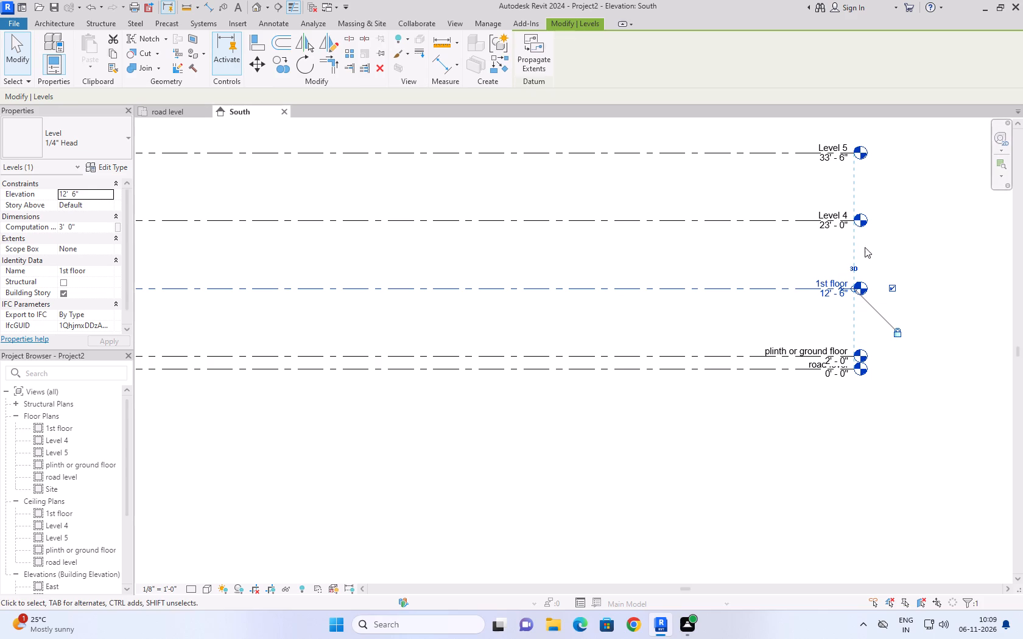
# Rename Level 4 as "terrace".
pyautogui.click(831, 208)
pyautogui.click(824, 208)
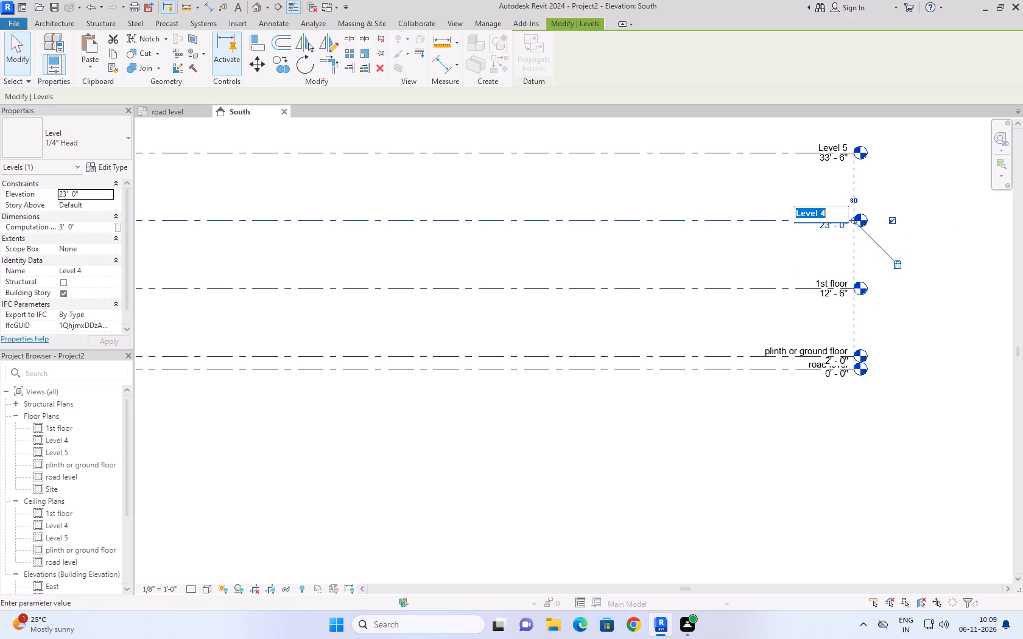
pyautogui.write('terr')
pyautogui.write('ace')
pyautogui.click(929, 169)
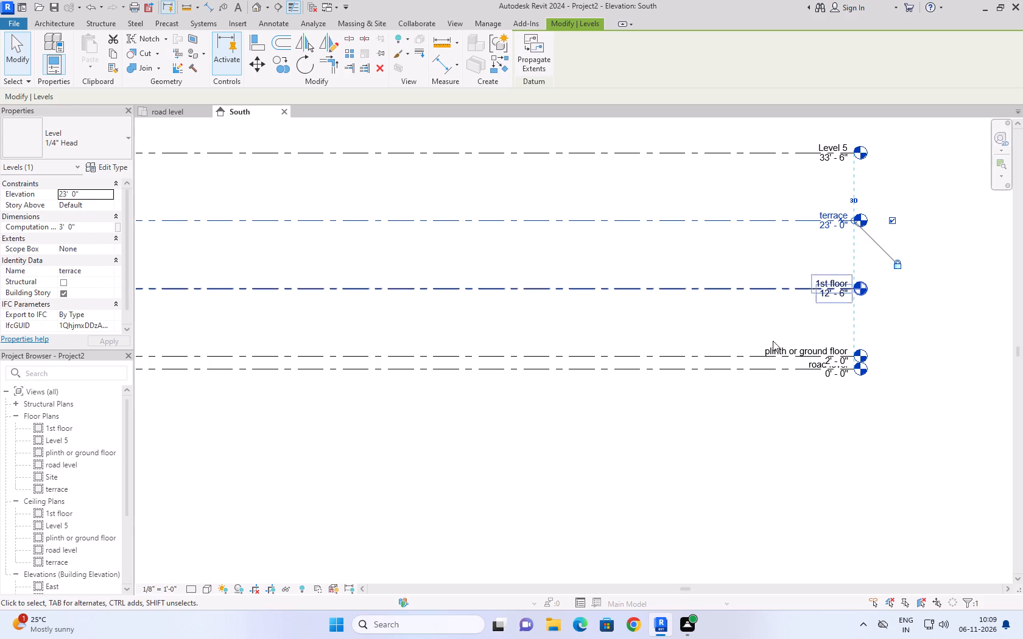
# Rename Level 5 as "head room".
pyautogui.click(838, 141)
pyautogui.click(838, 141)
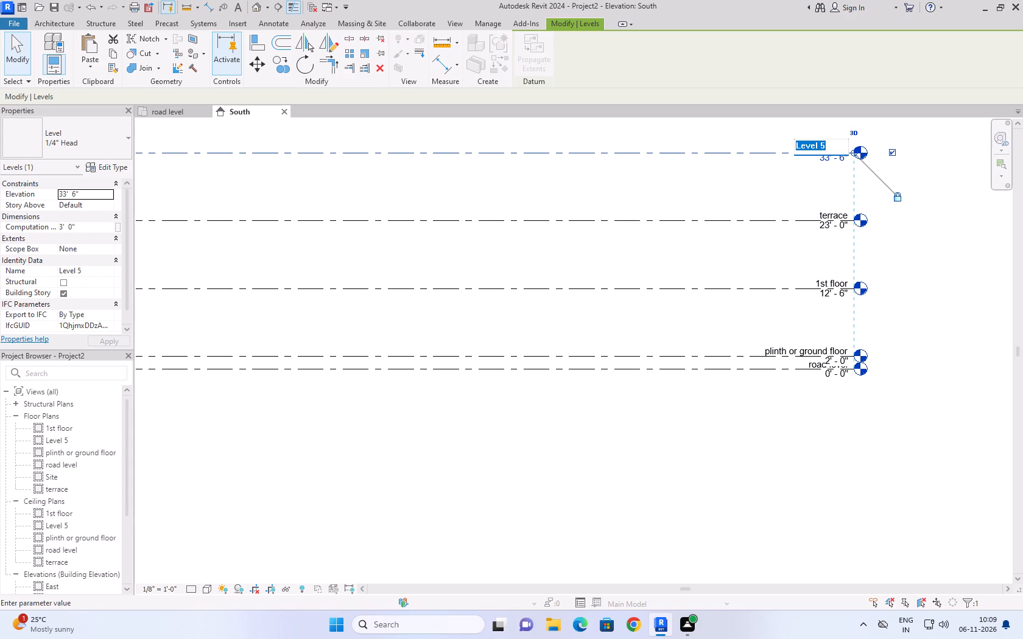
pyautogui.write('para')
pyautogui.press('BackSpace')
pyautogui.press('BackSpace')
pyautogui.press('BackSpace')
pyautogui.press('BackSpace')
pyautogui.press('BackSpace')
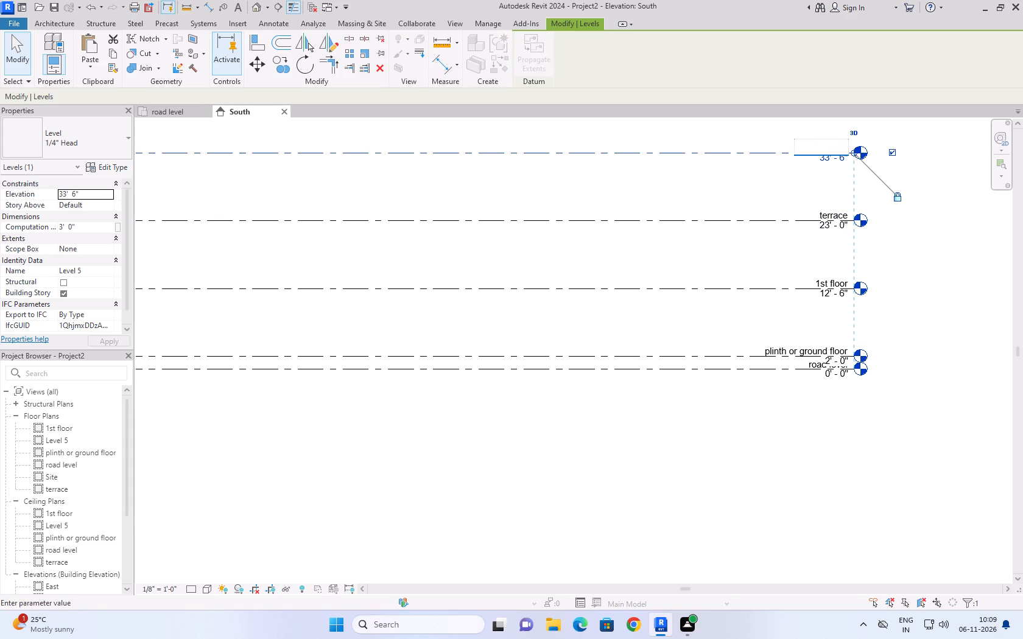
pyautogui.press('b')
pyautogui.press('BackSpace')
pyautogui.write('head')
pyautogui.press('space')
pyautogui.write('room')
pyautogui.click(968, 290)
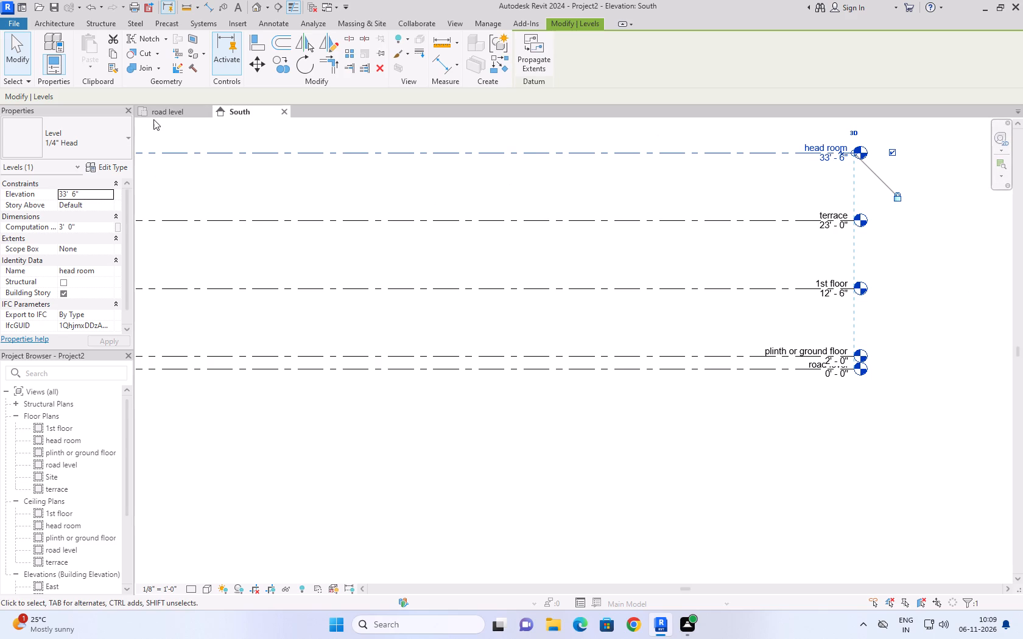
# Extend the head room level's name to "stair head room".
pyautogui.click(811, 147)
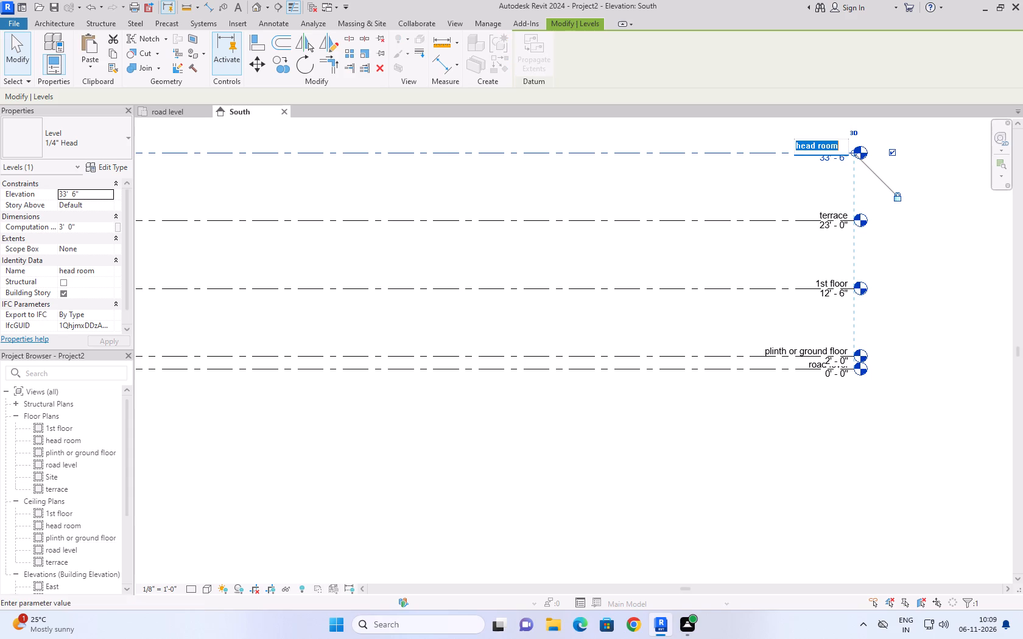
pyautogui.click(800, 143)
pyautogui.click(795, 145)
pyautogui.click(797, 148)
pyautogui.write('staiu')
pyautogui.press('BackSpace')
pyautogui.write('r')
pyautogui.press('space')
pyautogui.click(963, 217)
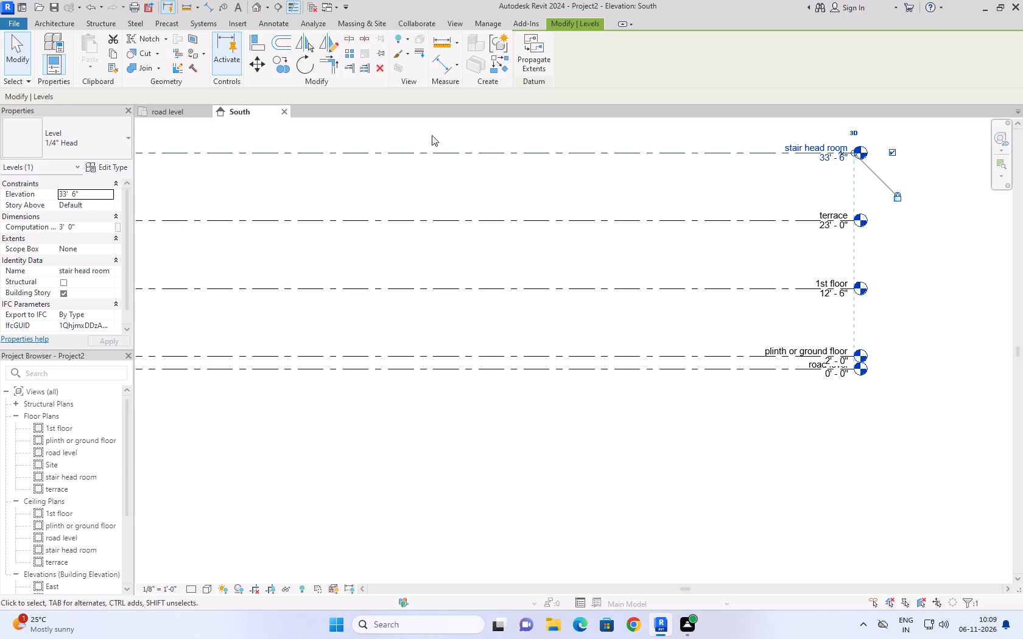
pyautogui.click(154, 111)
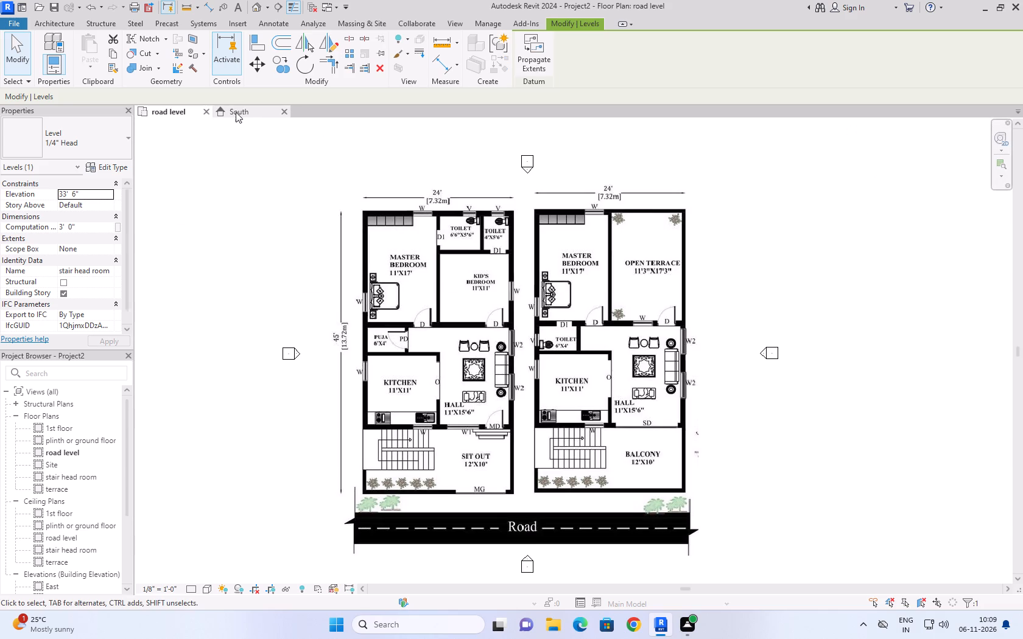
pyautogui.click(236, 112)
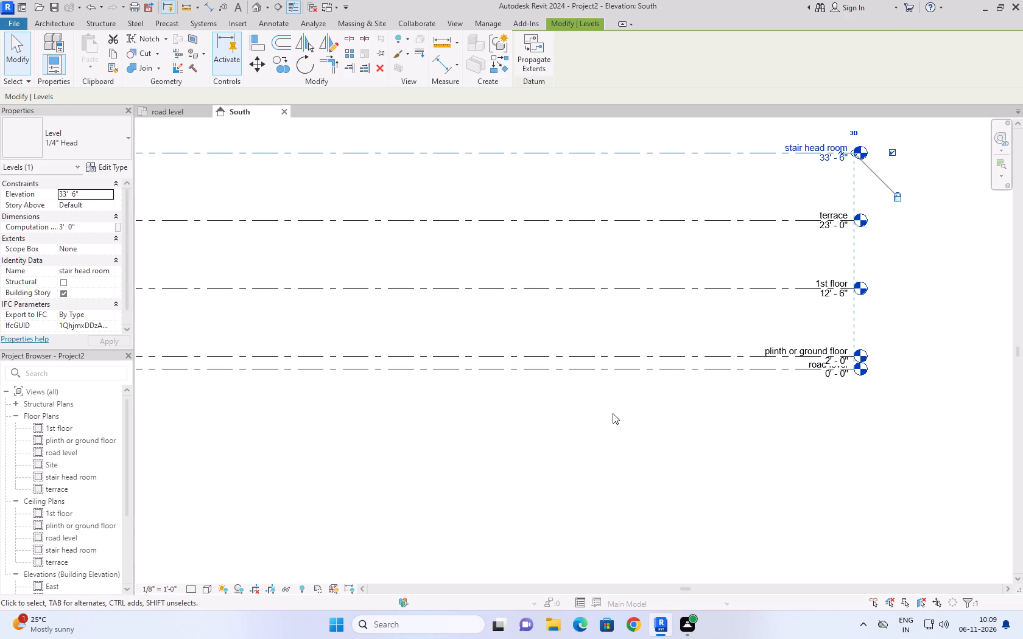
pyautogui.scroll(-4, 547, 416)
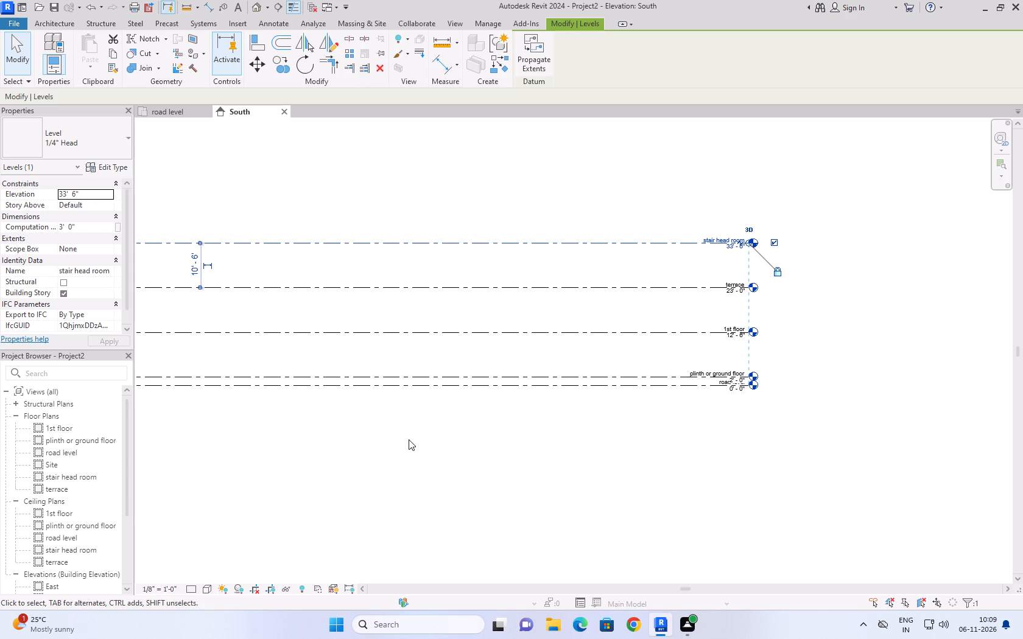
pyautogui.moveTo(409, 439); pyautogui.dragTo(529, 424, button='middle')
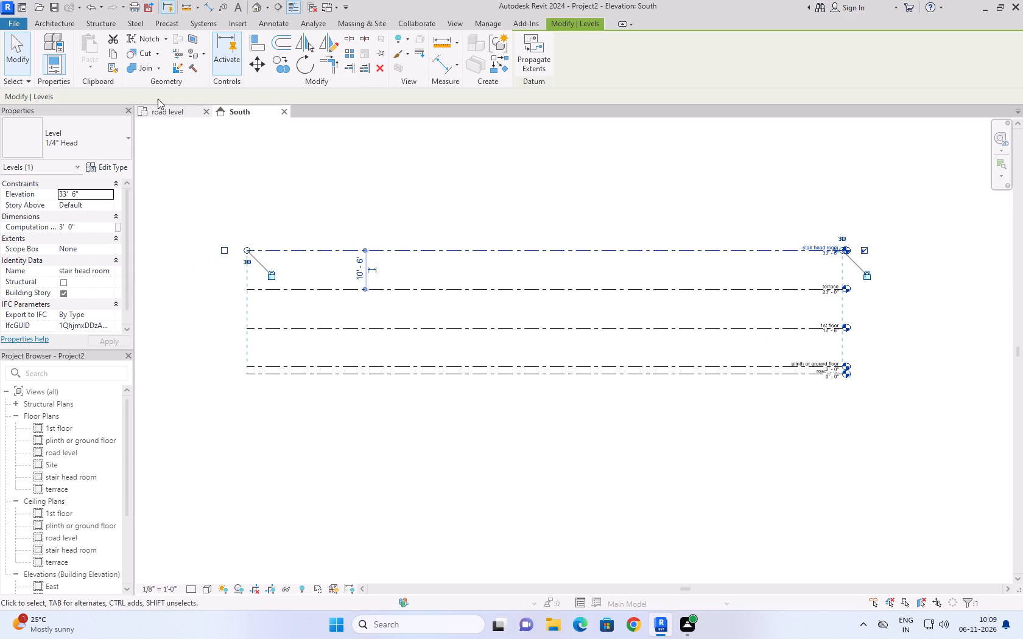
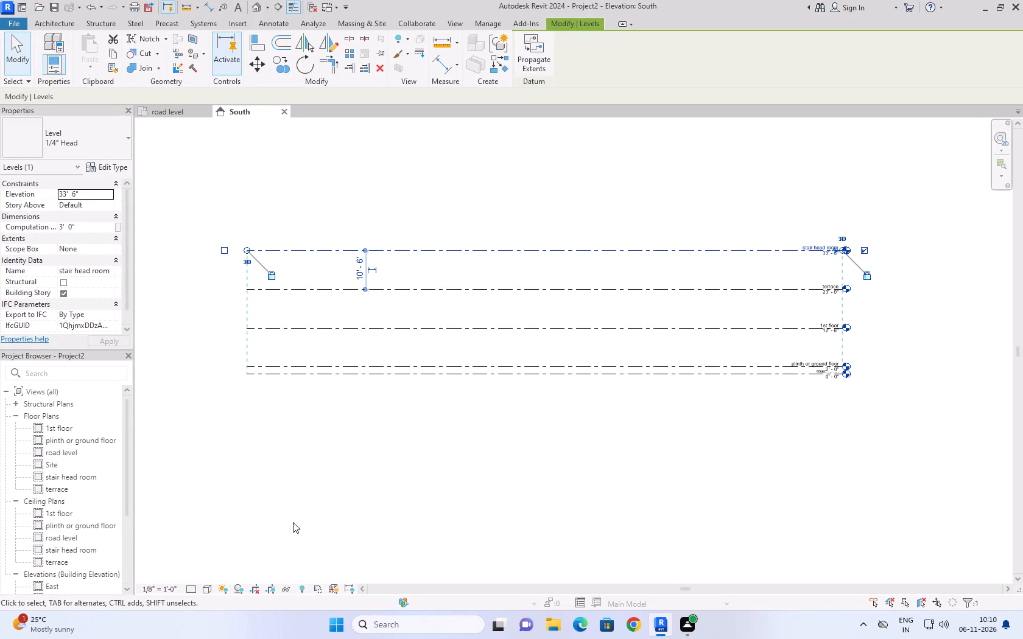
# On the road level plan, start a structural column and load the Concrete-Rectangular-Column family from the US Structural Columns Concrete folder.
pyautogui.click(172, 109)
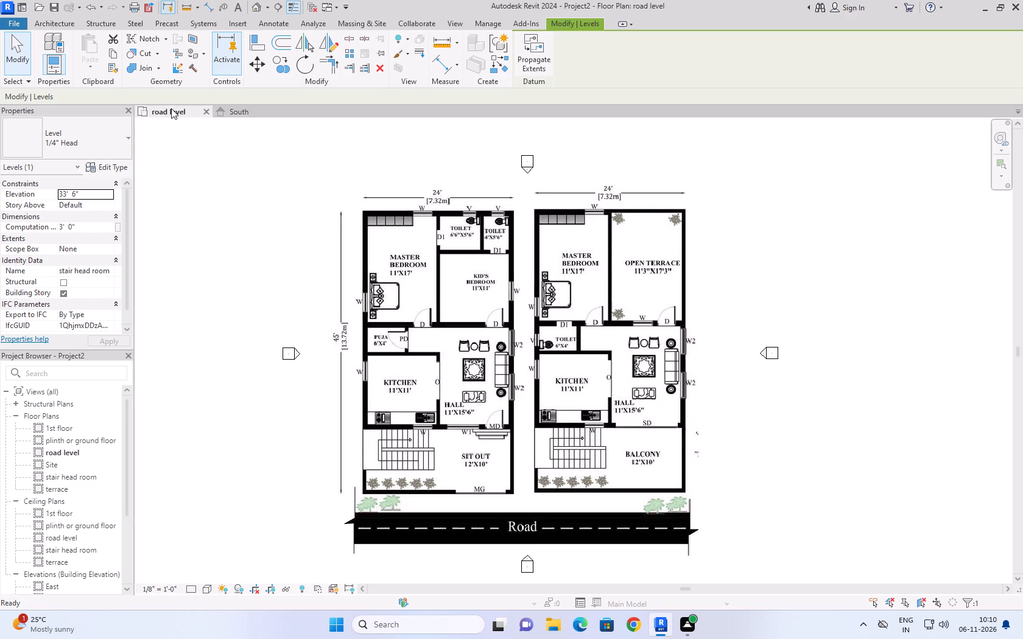
pyautogui.scroll(-1, 385, 239)
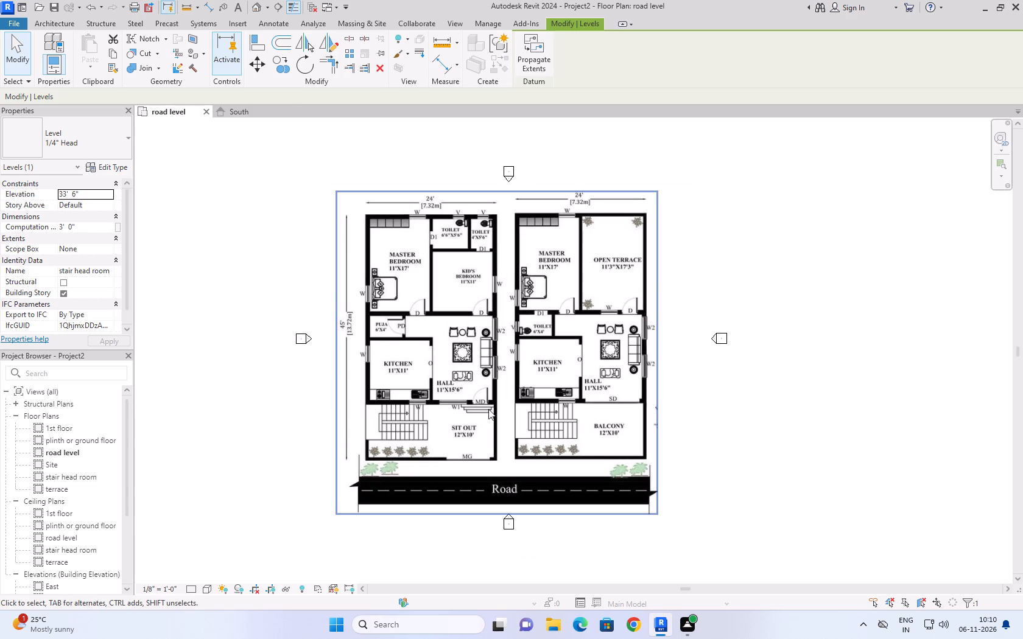
pyautogui.click(214, 216)
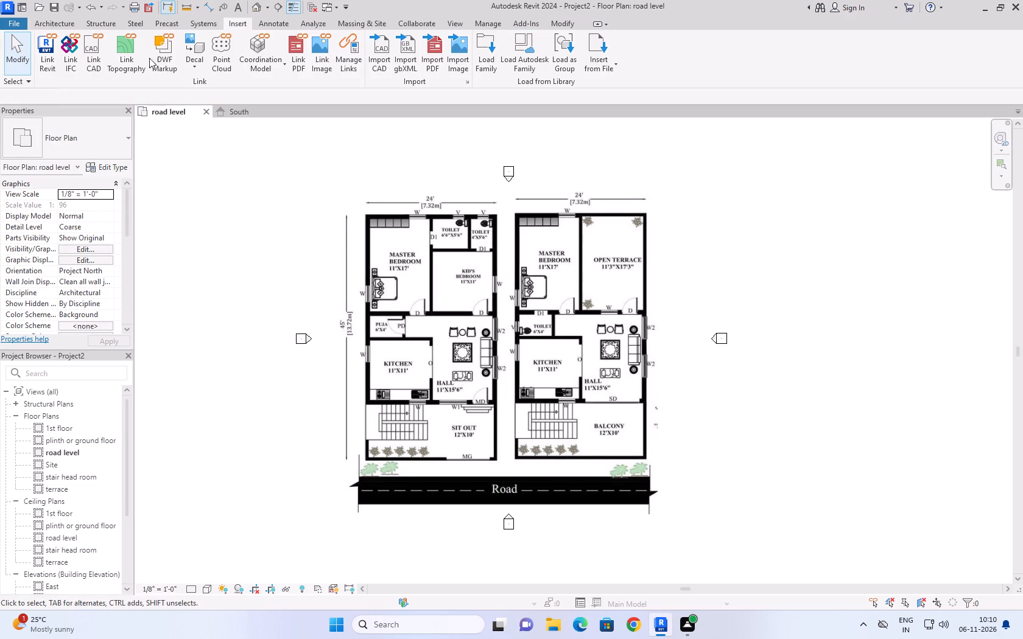
pyautogui.click(69, 22)
pyautogui.click(195, 70)
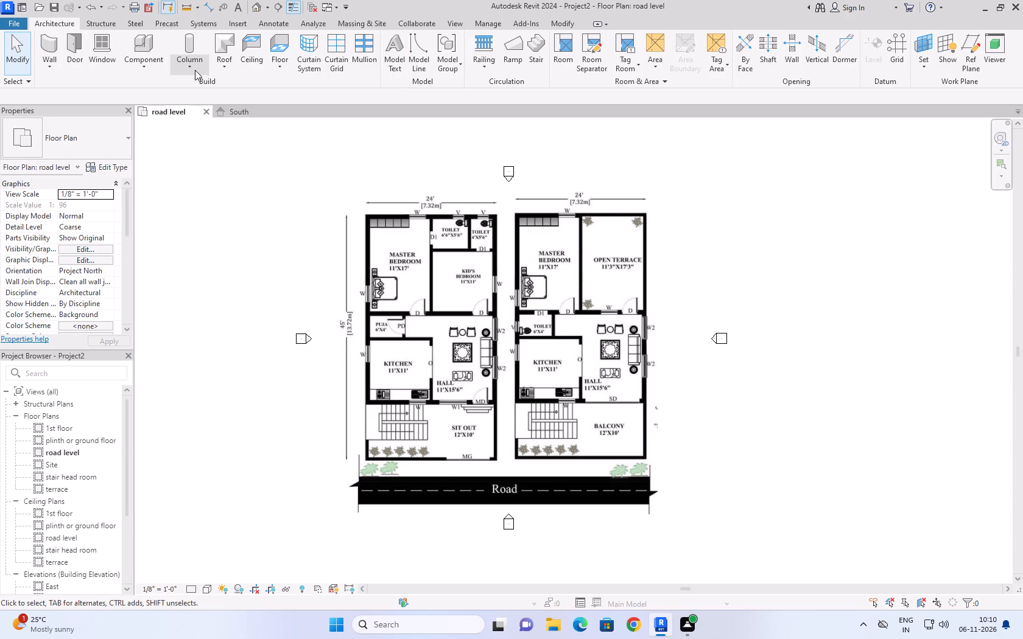
pyautogui.click(216, 95)
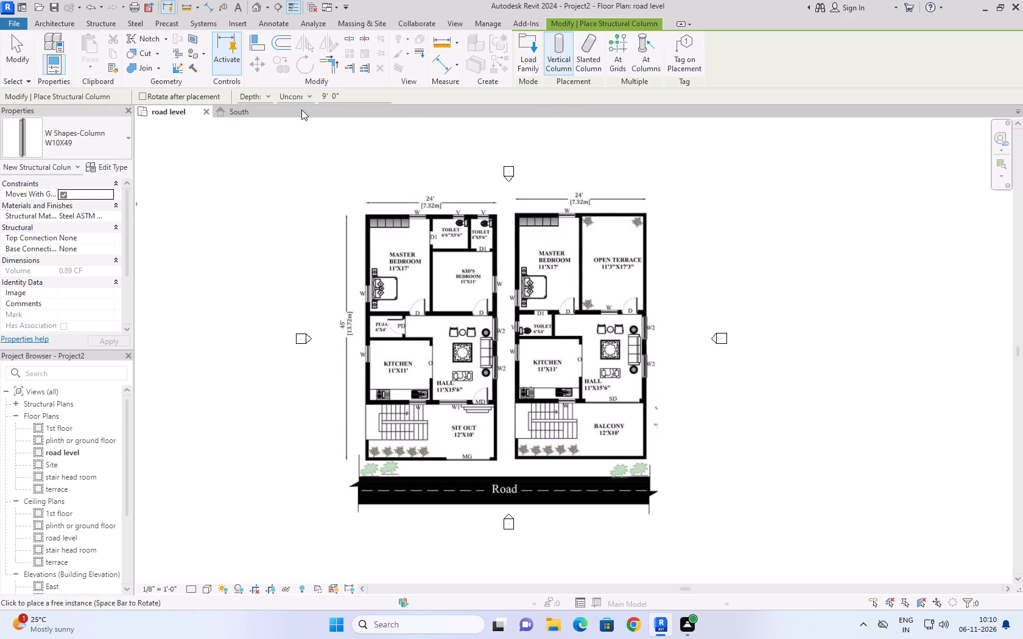
pyautogui.click(524, 58)
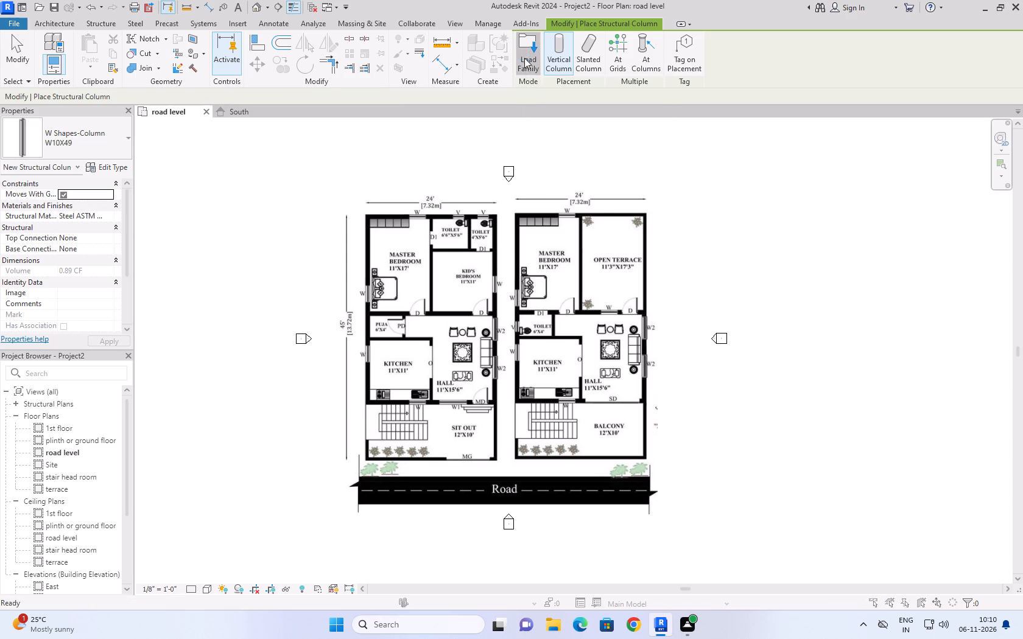
pyautogui.click(761, 201)
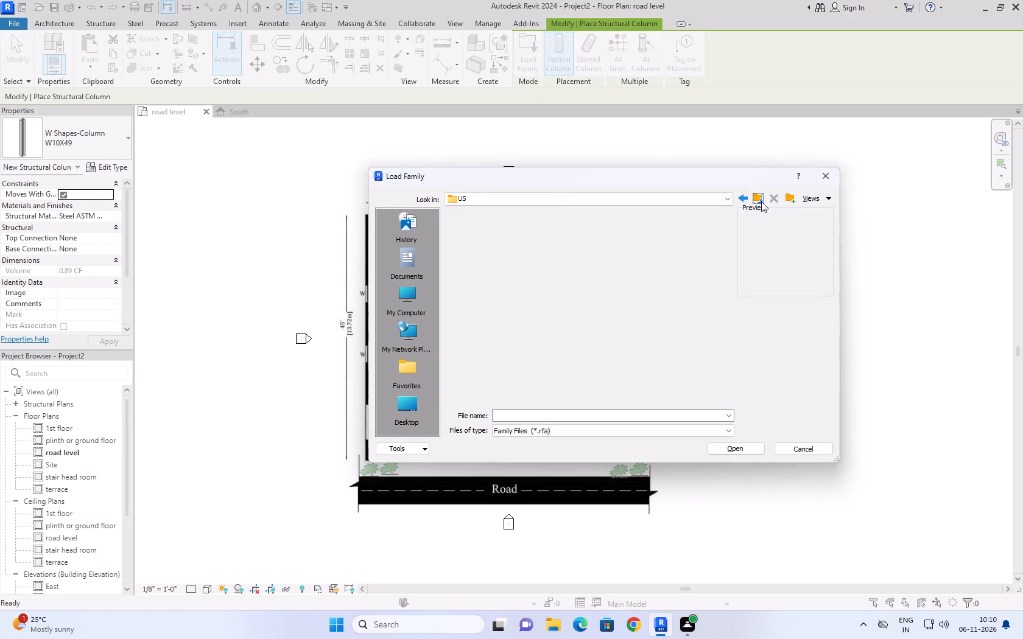
pyautogui.scroll(-5, 613, 366)
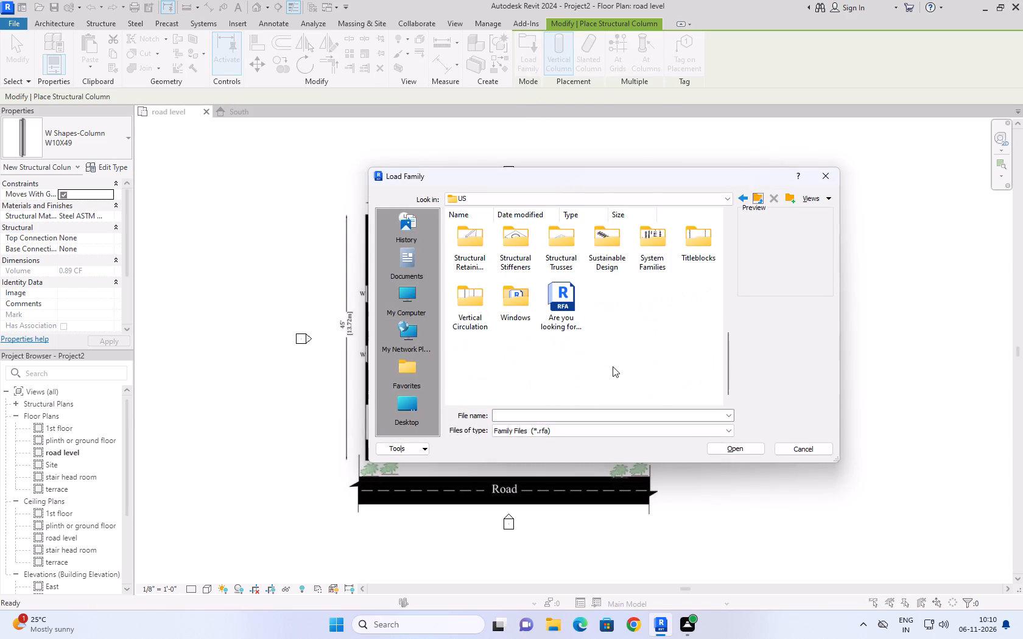
pyautogui.scroll(1, 613, 366)
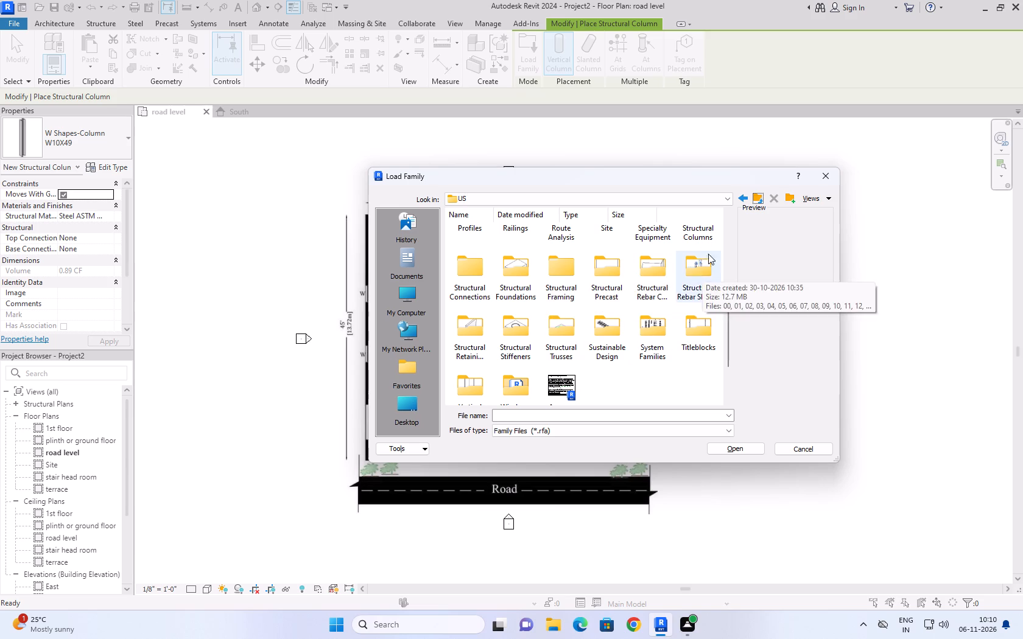
pyautogui.doubleClick(708, 234)
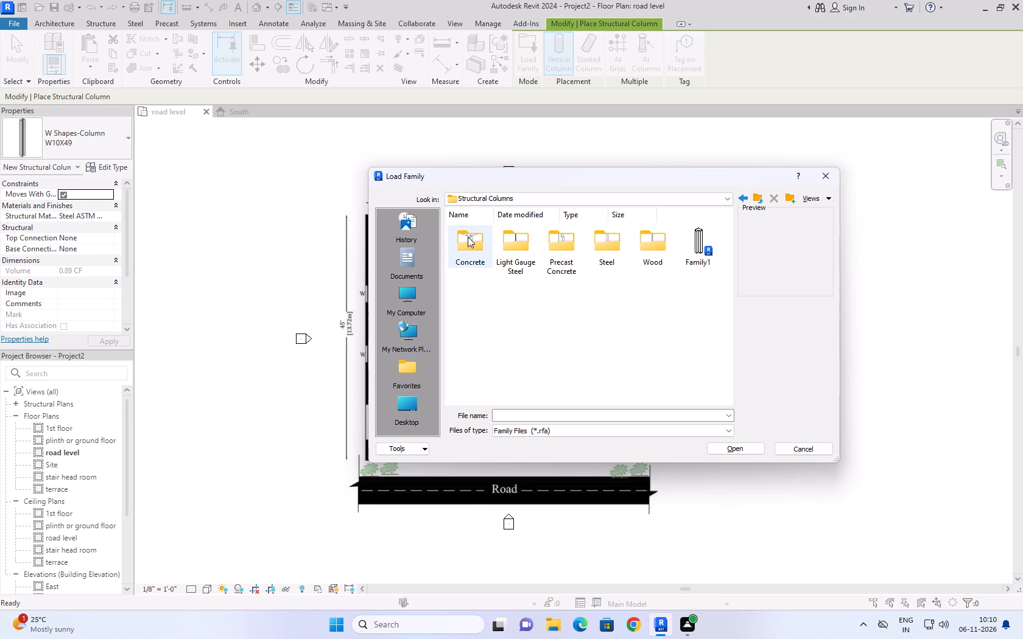
pyautogui.doubleClick(468, 237)
pyautogui.click(502, 229)
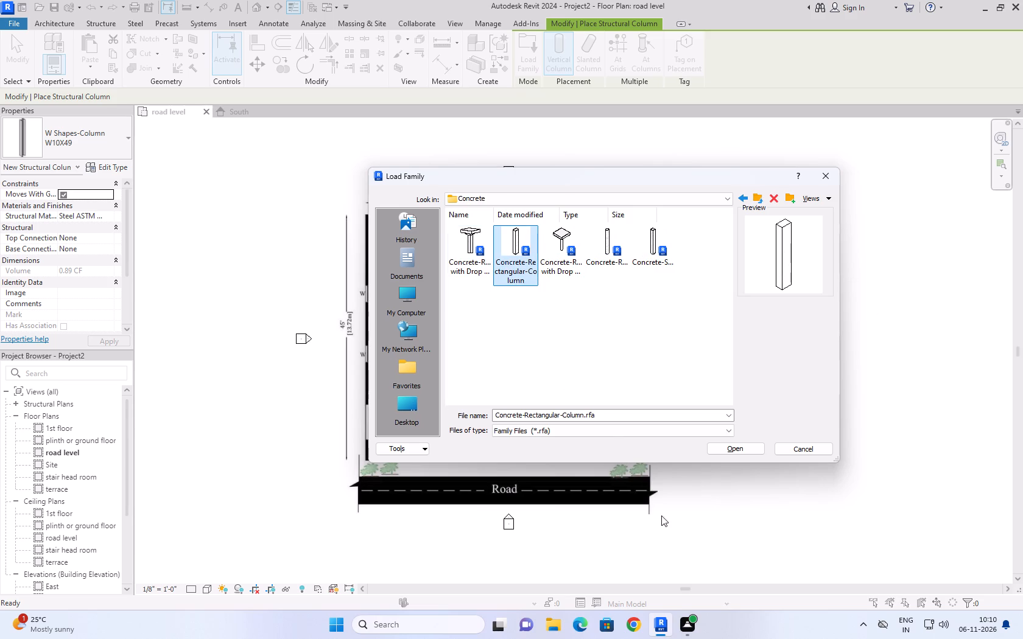
pyautogui.click(761, 445)
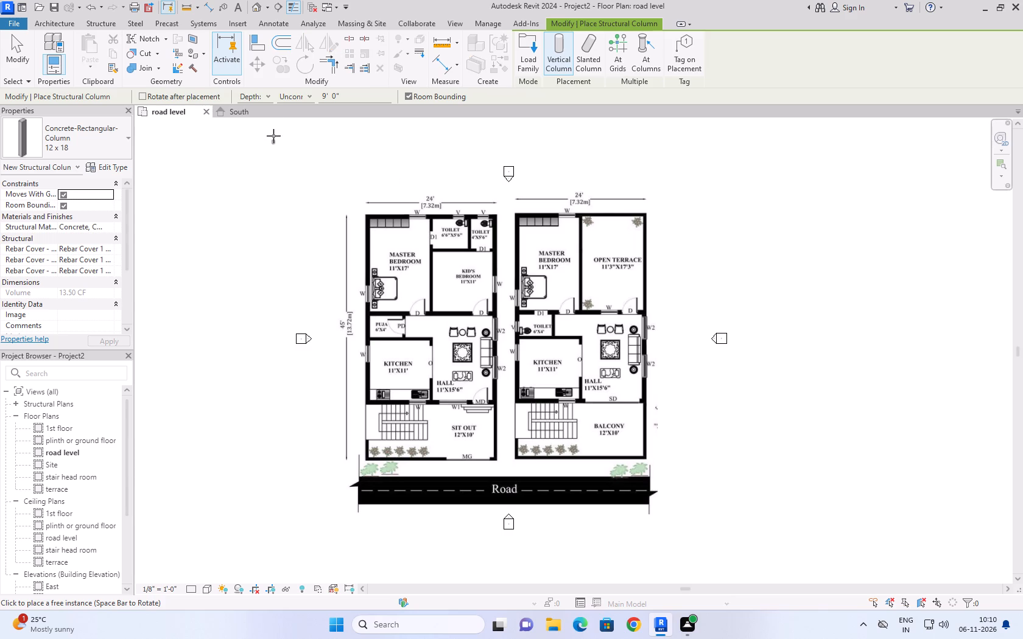
# Duplicate the 12 x 18 Concrete-Rectangular-Column type as 9"x12".
pyautogui.click(119, 141)
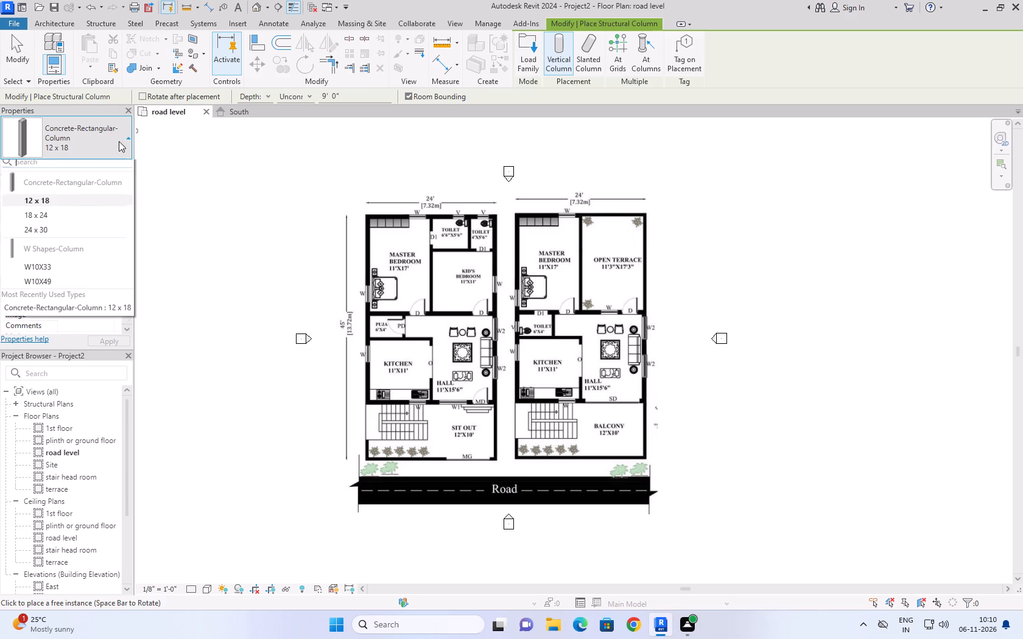
pyautogui.click(119, 141)
pyautogui.click(111, 169)
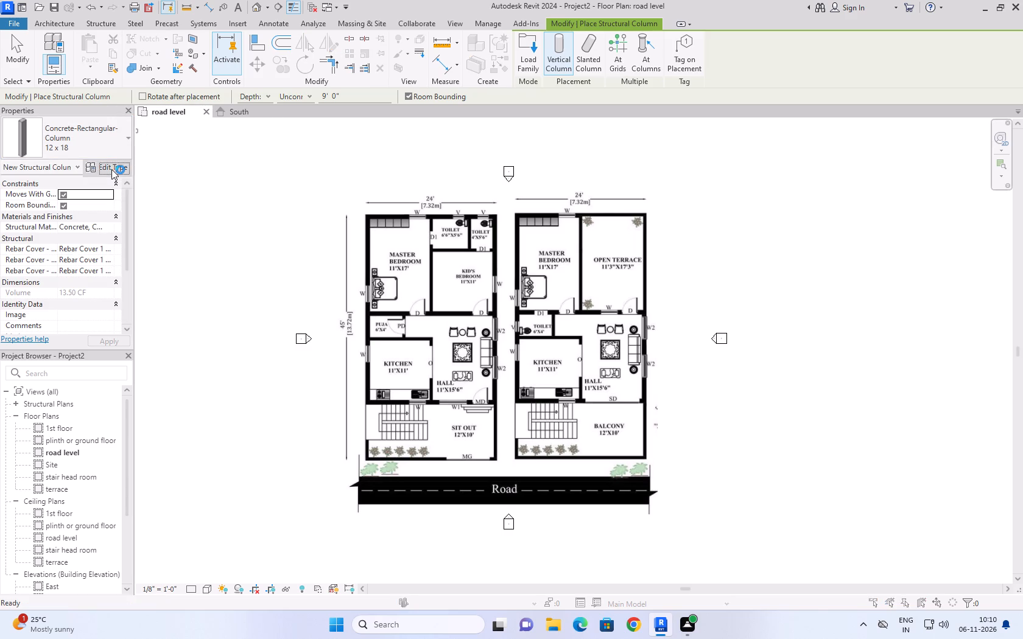
pyautogui.click(264, 146)
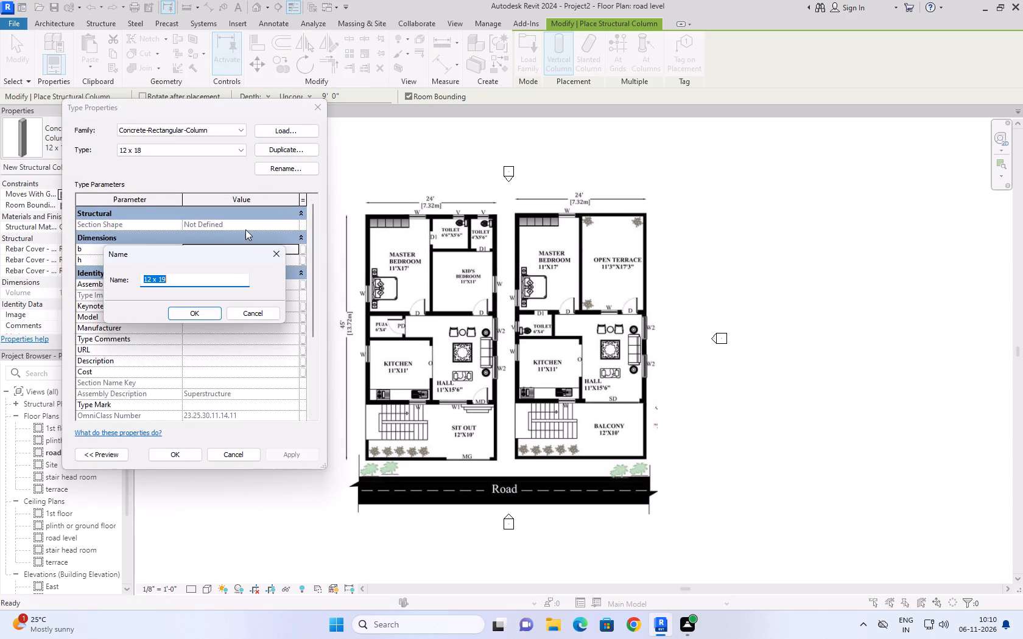
pyautogui.write("9''")
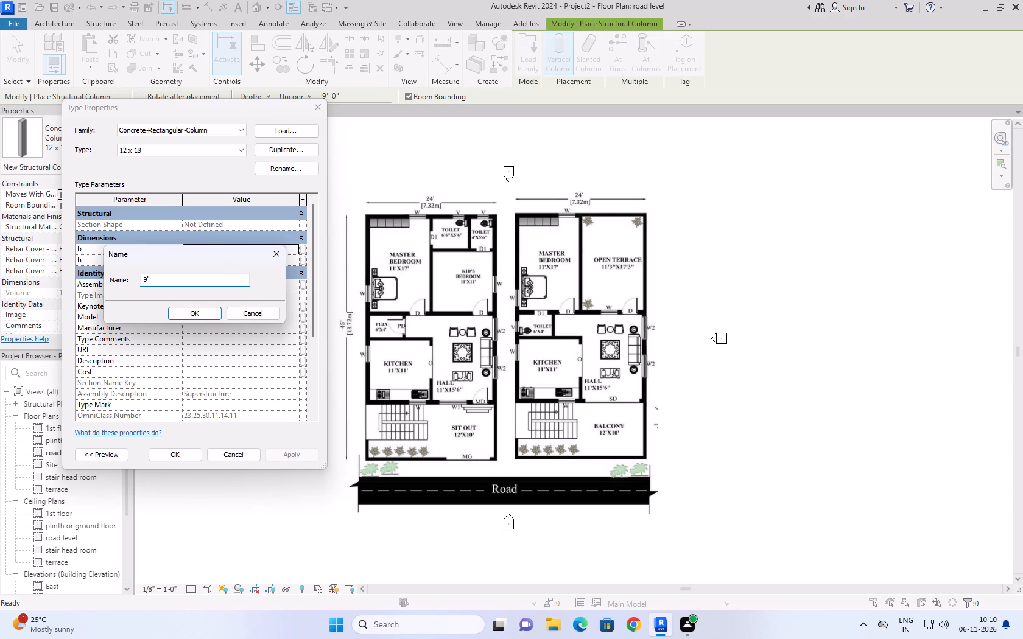
pyautogui.press('x')
pyautogui.press('1')
pyautogui.write("2''")
pyautogui.press('Return')
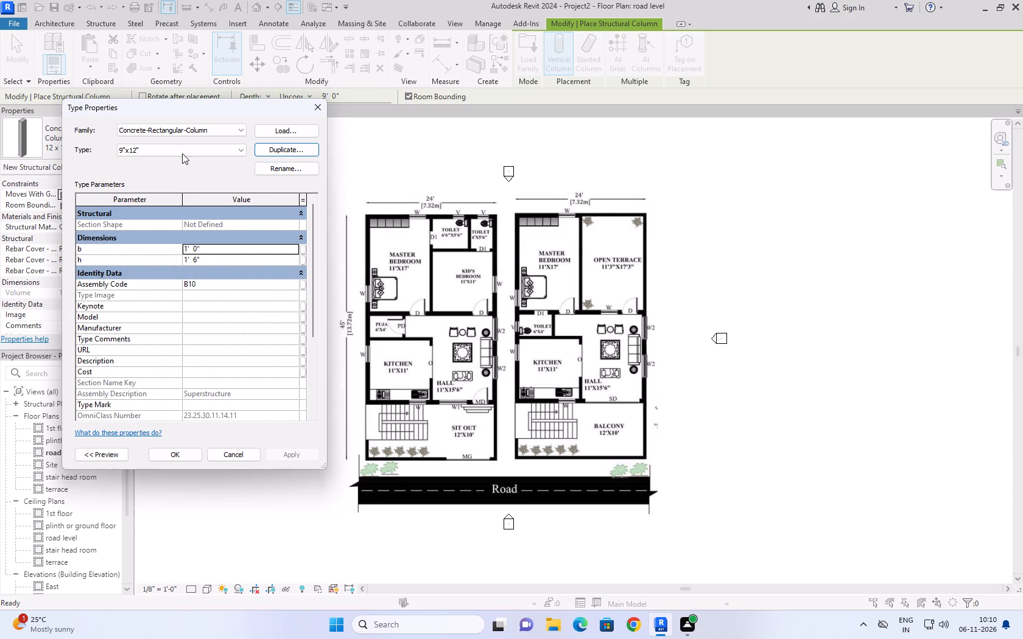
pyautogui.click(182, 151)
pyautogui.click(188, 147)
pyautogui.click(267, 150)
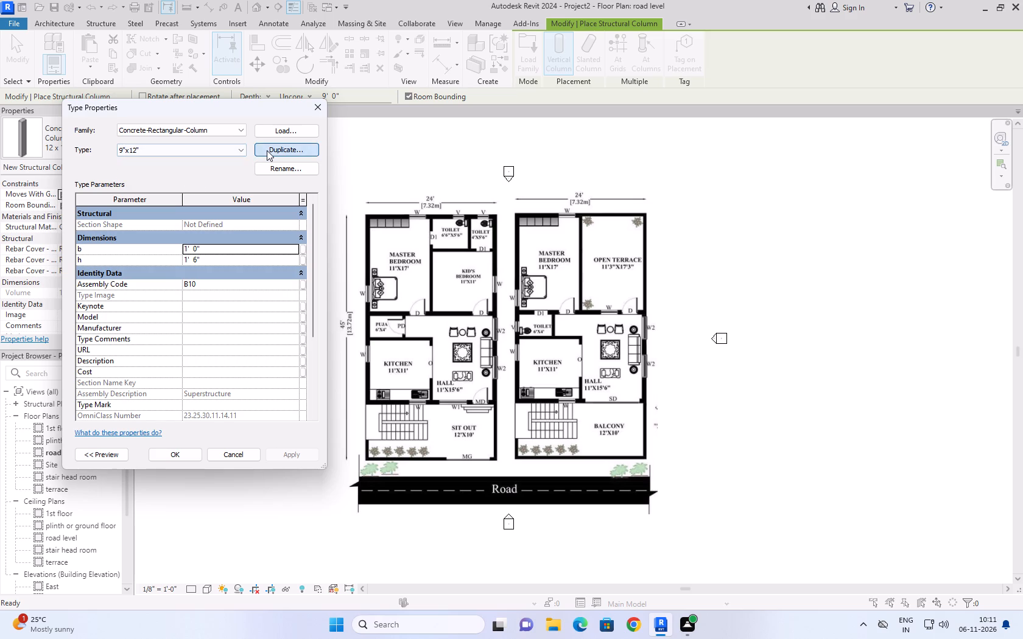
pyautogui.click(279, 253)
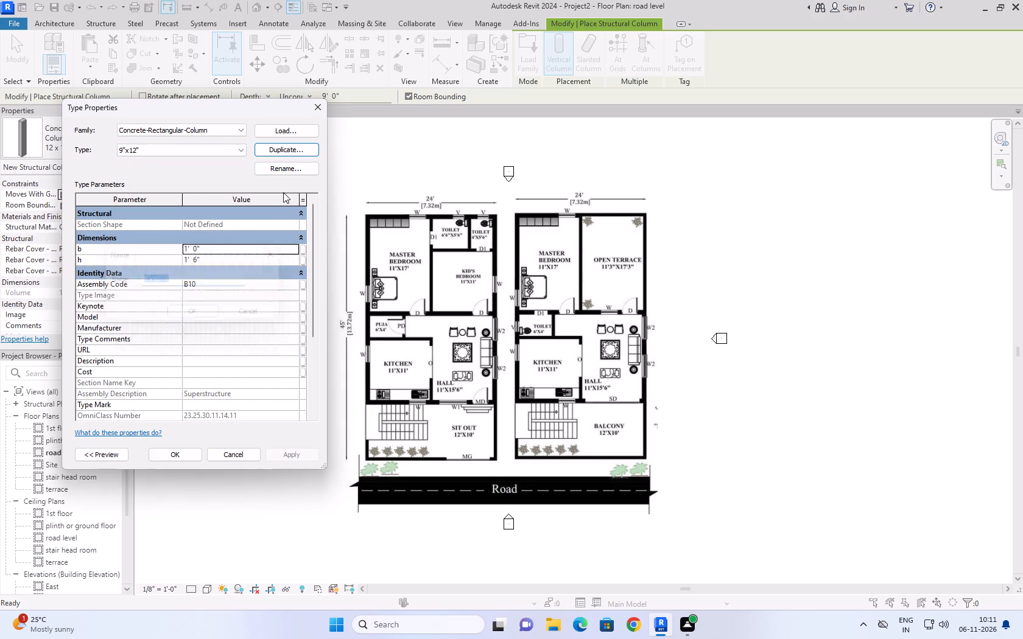
# Rename the new rectangular column type as 9"x12" column.
pyautogui.click(284, 170)
pyautogui.click(203, 295)
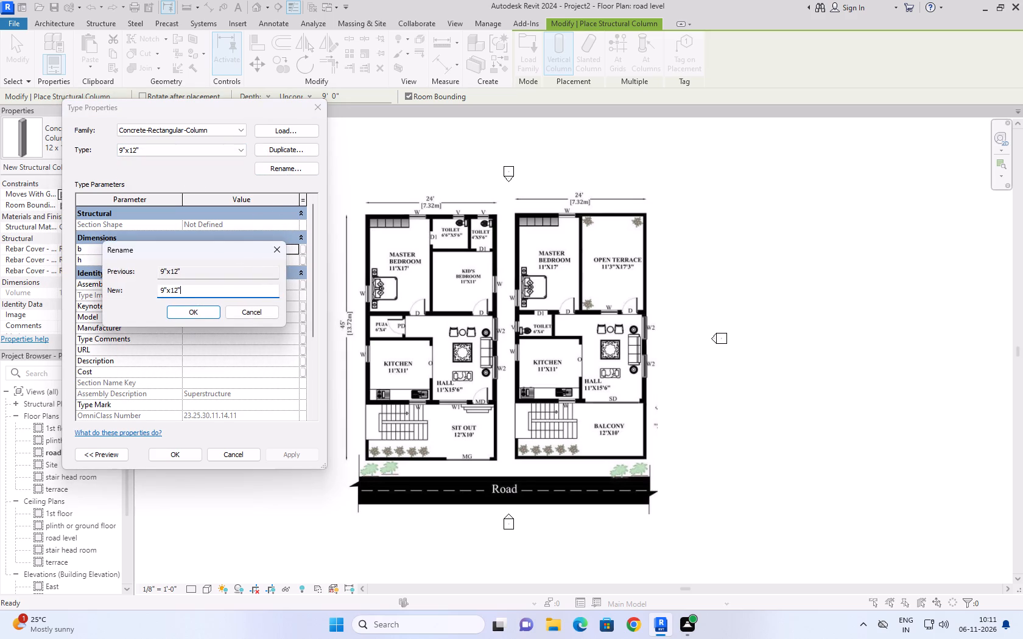
pyautogui.press('space')
pyautogui.write('column')
pyautogui.click(178, 310)
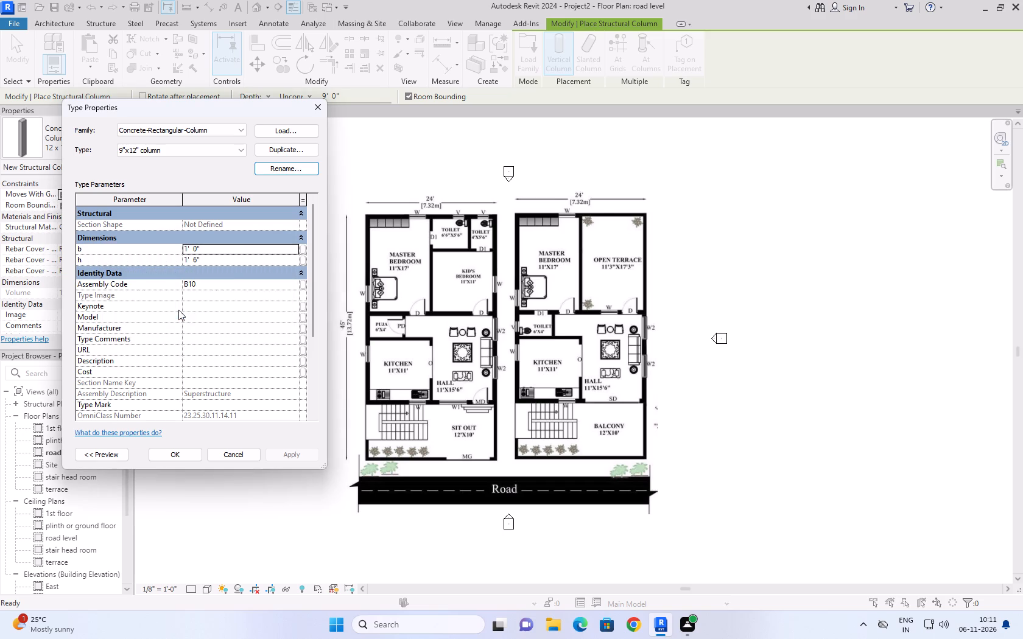
# Set dimension b of the 9"x12" column type to 9" and apply the type properties.
pyautogui.click(232, 244)
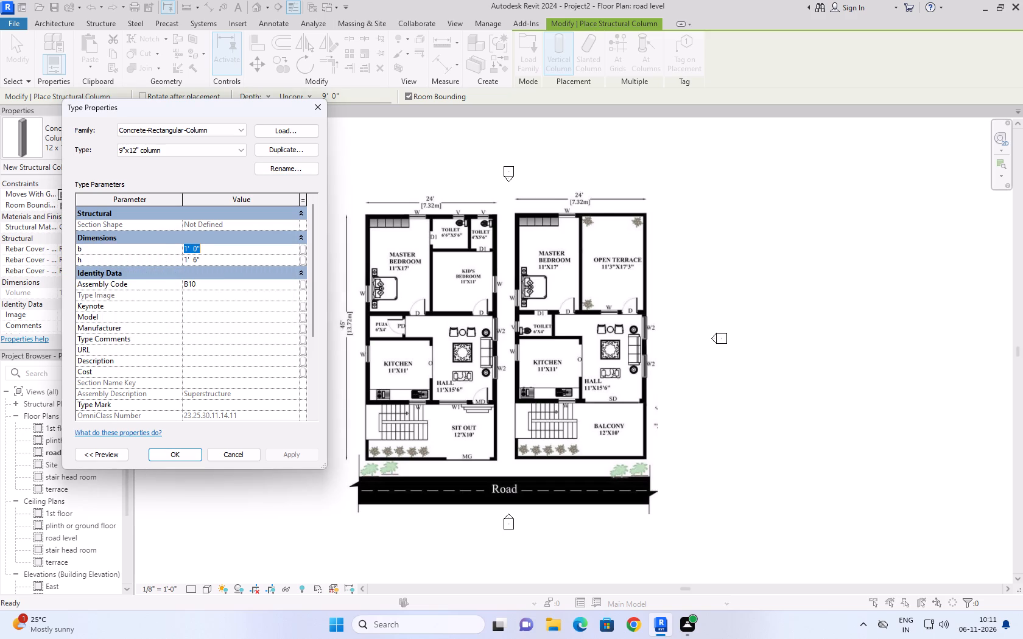
pyautogui.write("9''")
pyautogui.click(280, 454)
pyautogui.click(167, 456)
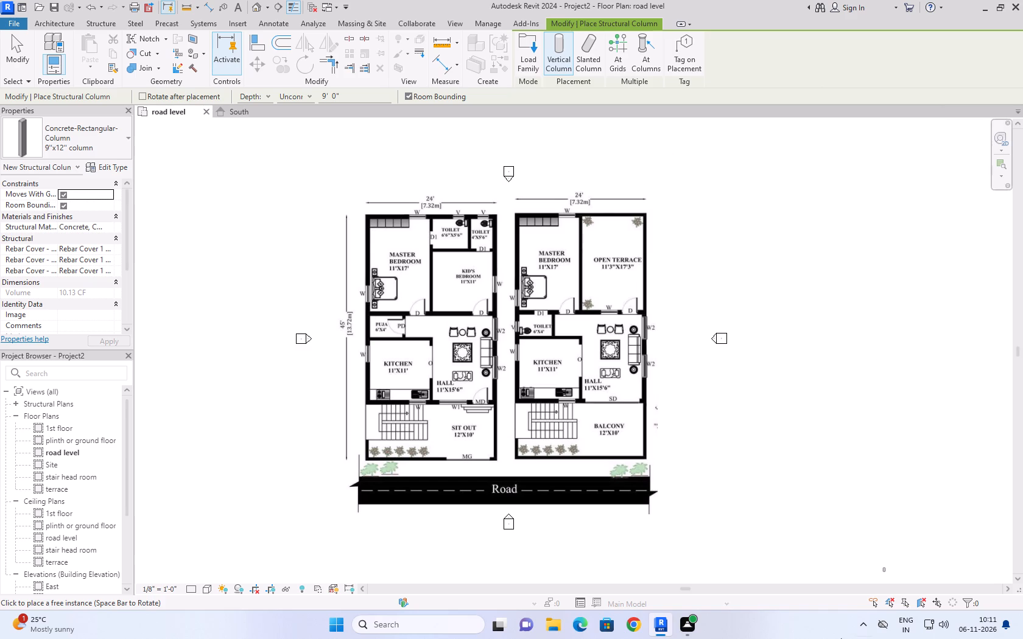
# Set the structural column placement to Height, then leave the column command without placing one.
pyautogui.click(268, 93)
pyautogui.click(258, 115)
pyautogui.scroll(5, 373, 228)
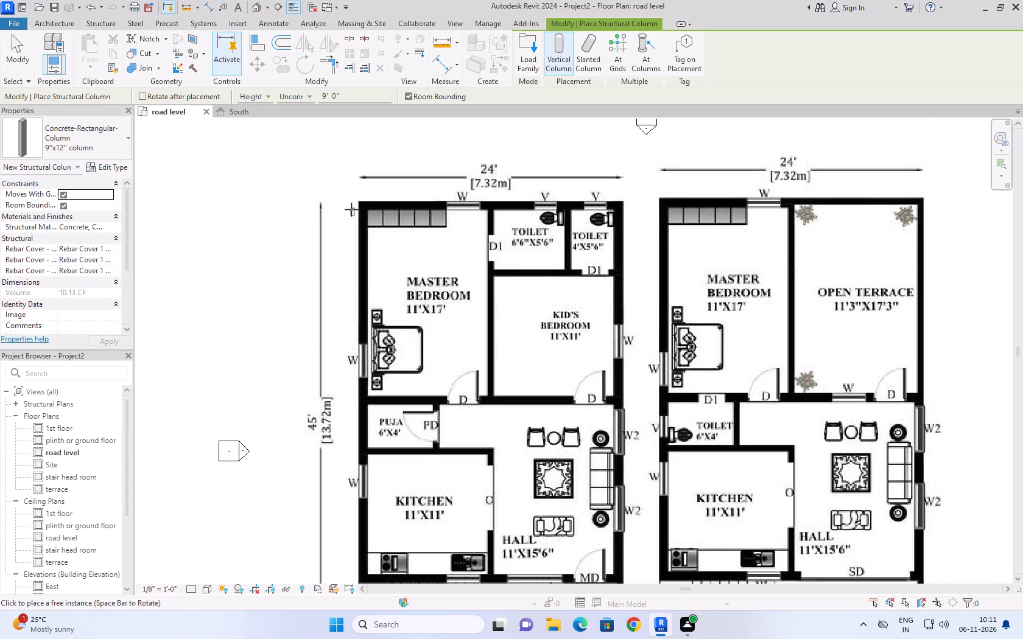
pyautogui.scroll(11, 363, 207)
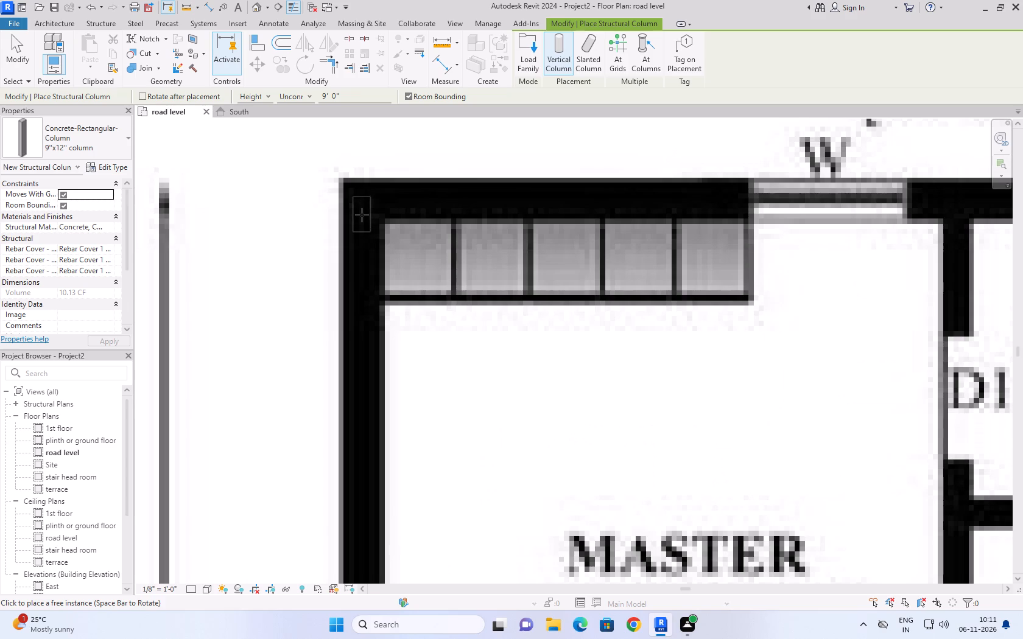
pyautogui.scroll(-8, 362, 215)
pyautogui.click(24, 47)
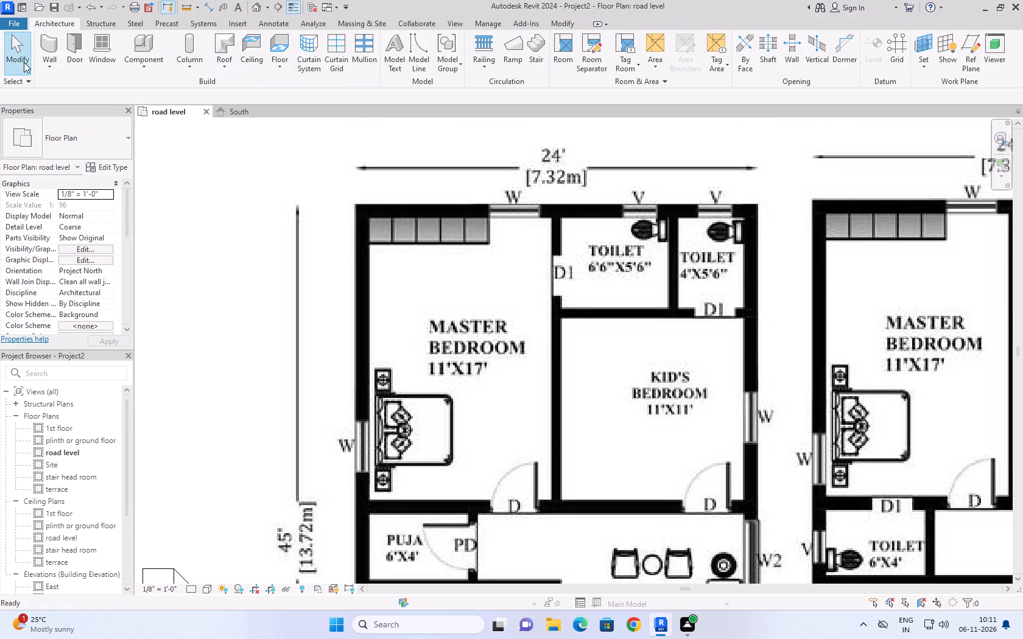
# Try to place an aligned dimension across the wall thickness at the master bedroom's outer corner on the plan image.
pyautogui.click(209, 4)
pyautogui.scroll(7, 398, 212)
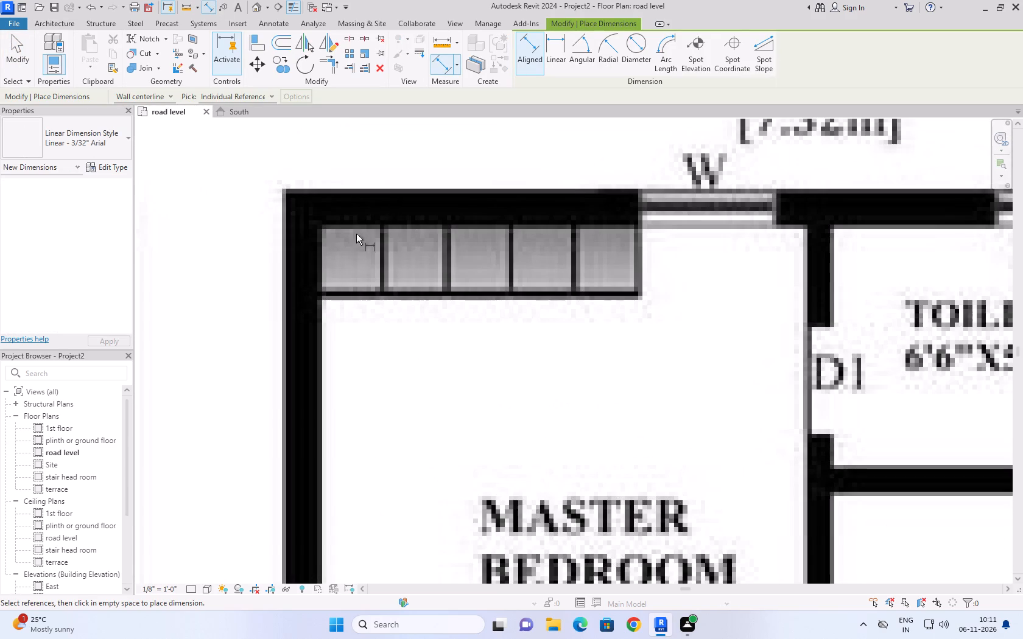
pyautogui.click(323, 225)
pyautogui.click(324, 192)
# Measure the wall thickness at the master bedroom's outer corner on the plan image.
pyautogui.click(186, 1)
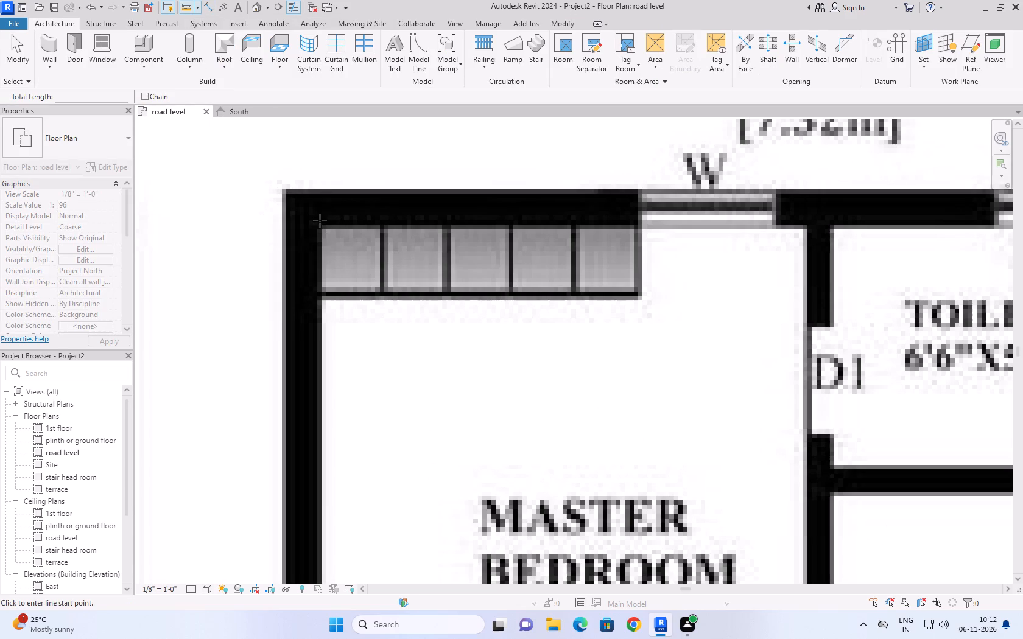
pyautogui.click(322, 225)
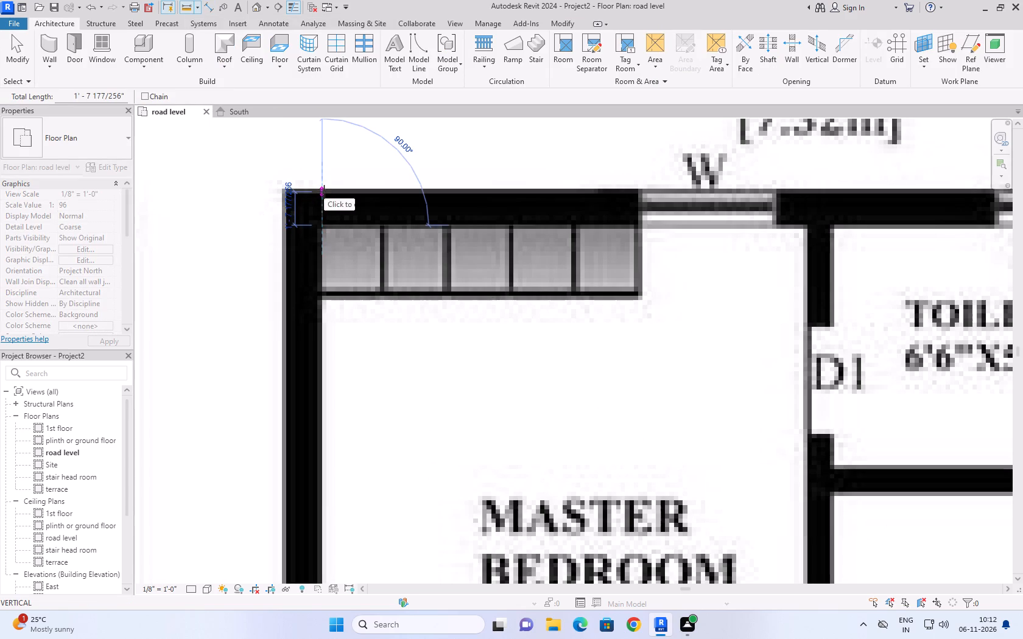
pyautogui.click(325, 190)
pyautogui.scroll(3, 278, 191)
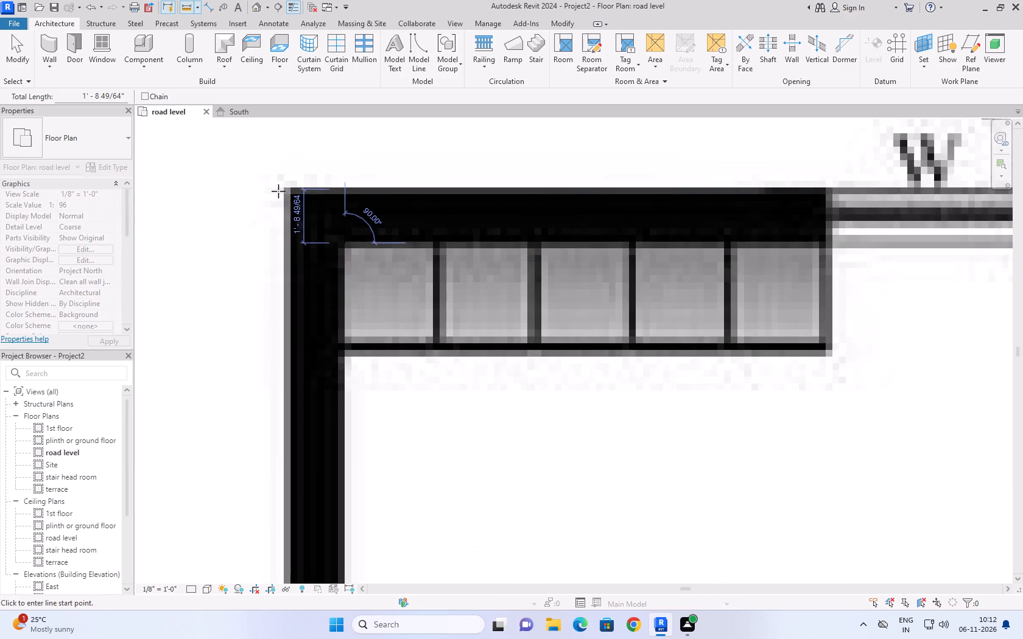
pyautogui.scroll(2, 278, 191)
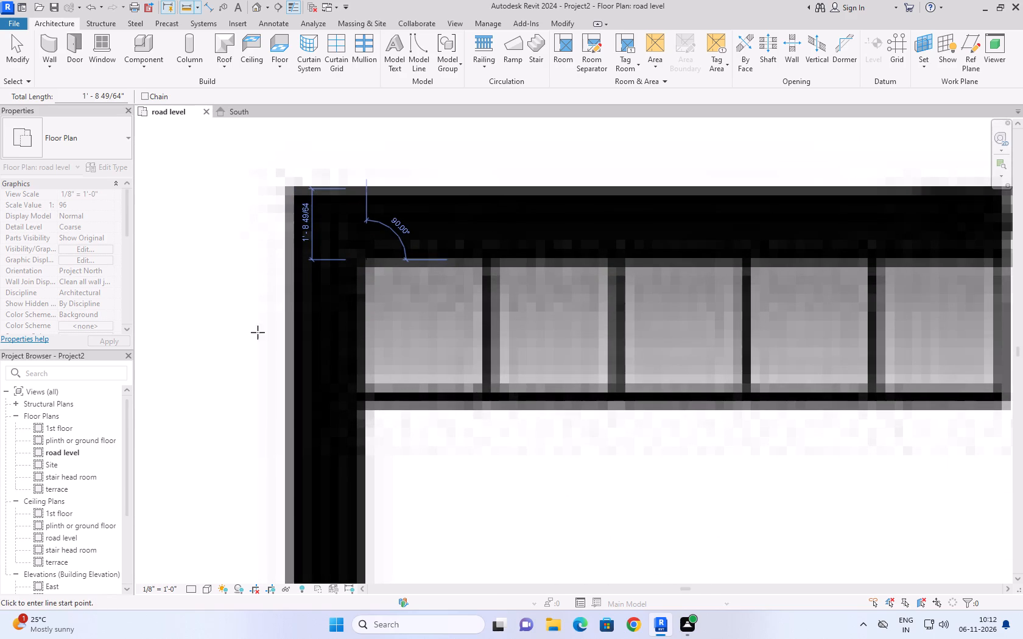
pyautogui.press('Escape')
pyautogui.press('Escape')
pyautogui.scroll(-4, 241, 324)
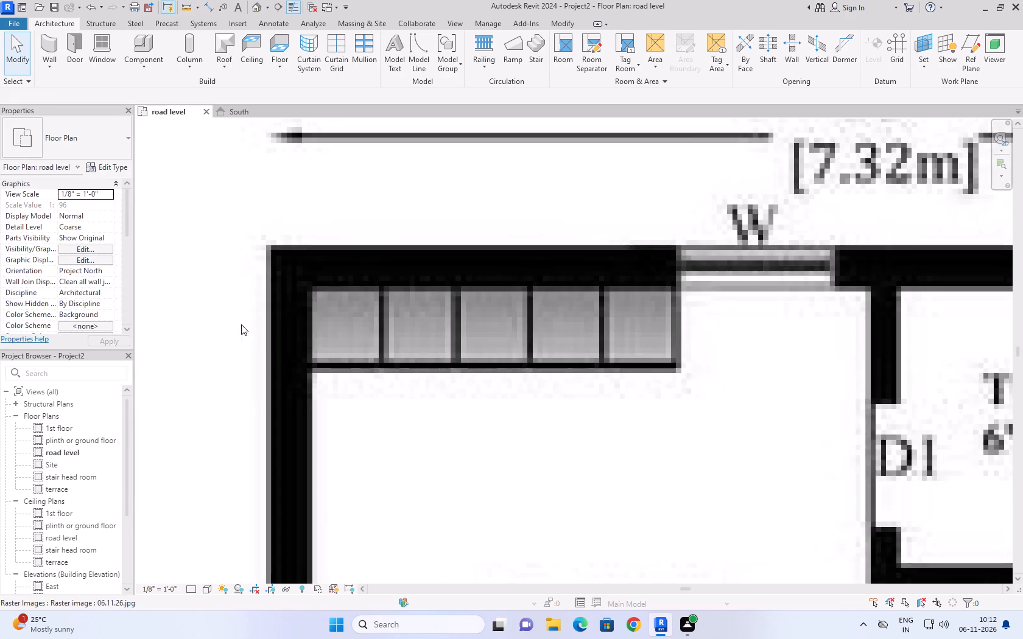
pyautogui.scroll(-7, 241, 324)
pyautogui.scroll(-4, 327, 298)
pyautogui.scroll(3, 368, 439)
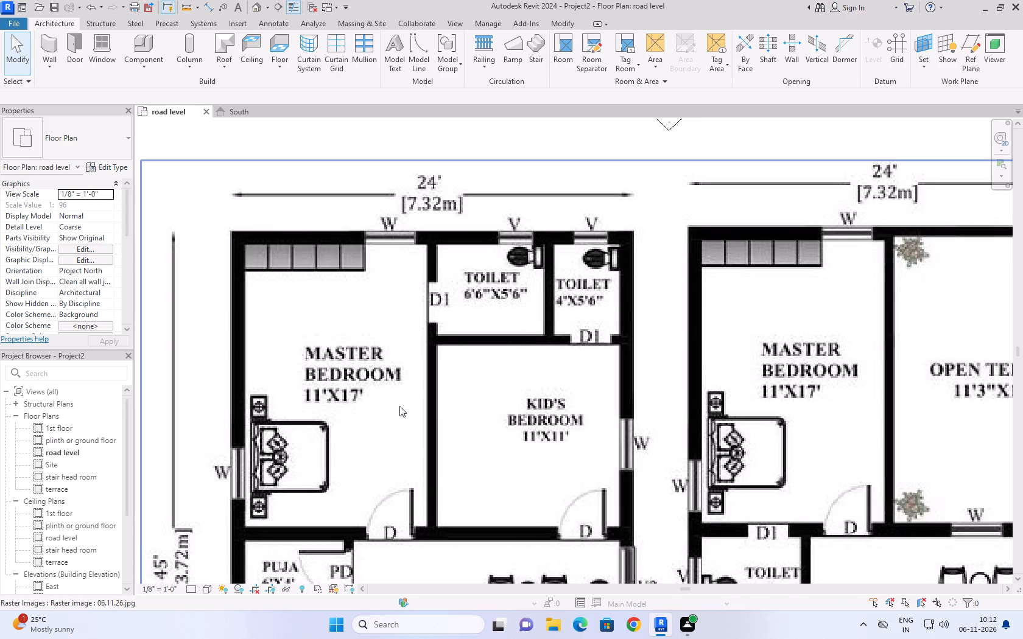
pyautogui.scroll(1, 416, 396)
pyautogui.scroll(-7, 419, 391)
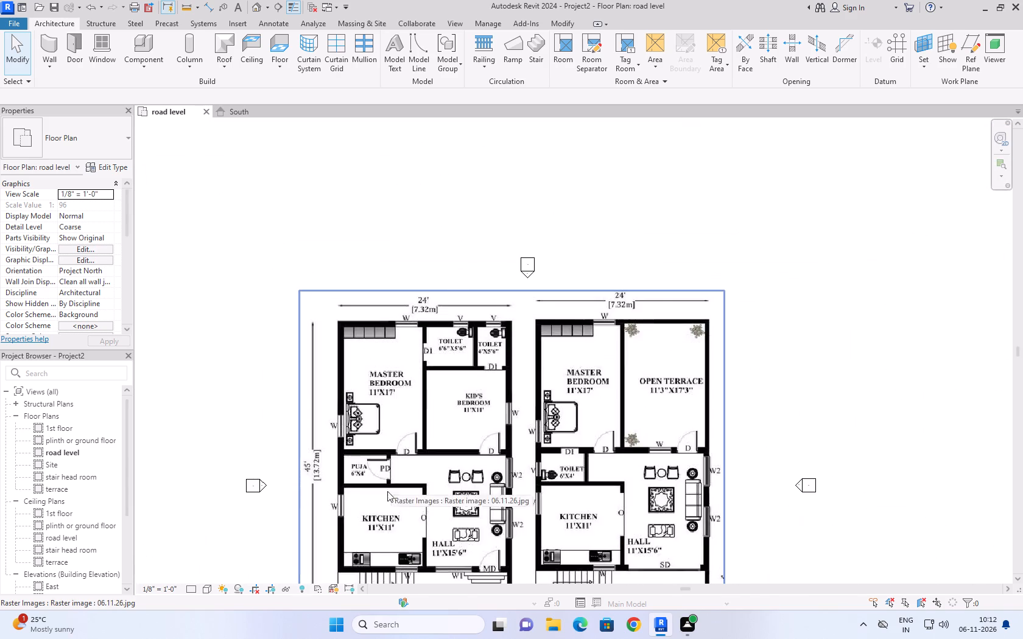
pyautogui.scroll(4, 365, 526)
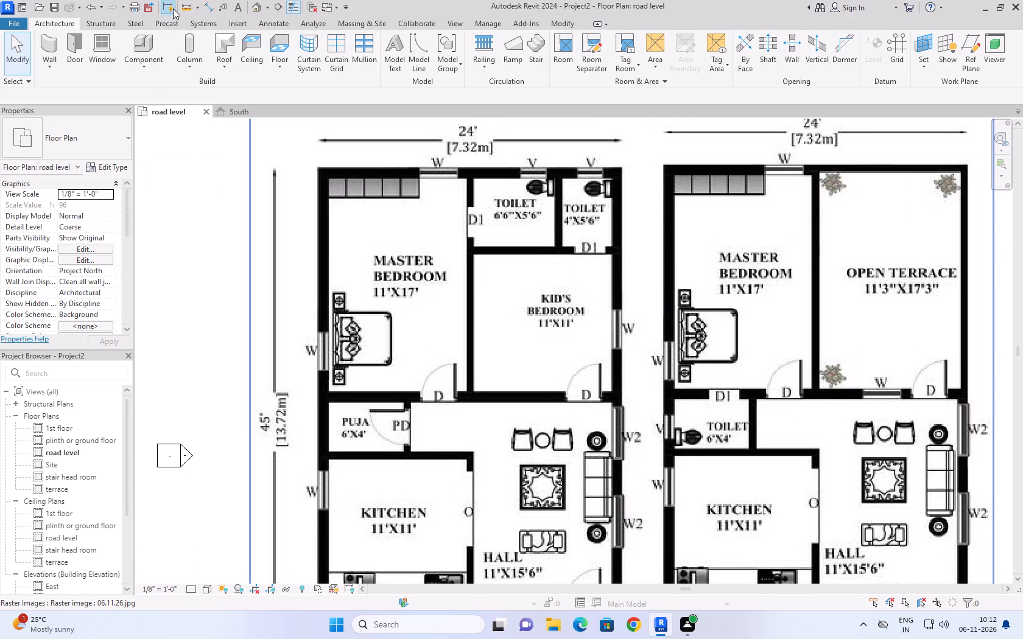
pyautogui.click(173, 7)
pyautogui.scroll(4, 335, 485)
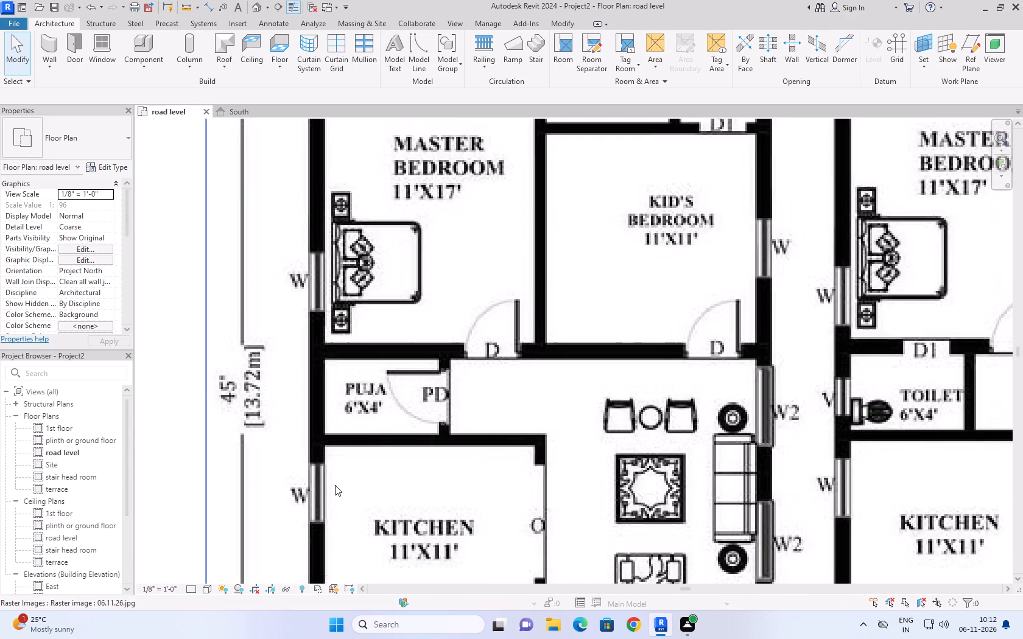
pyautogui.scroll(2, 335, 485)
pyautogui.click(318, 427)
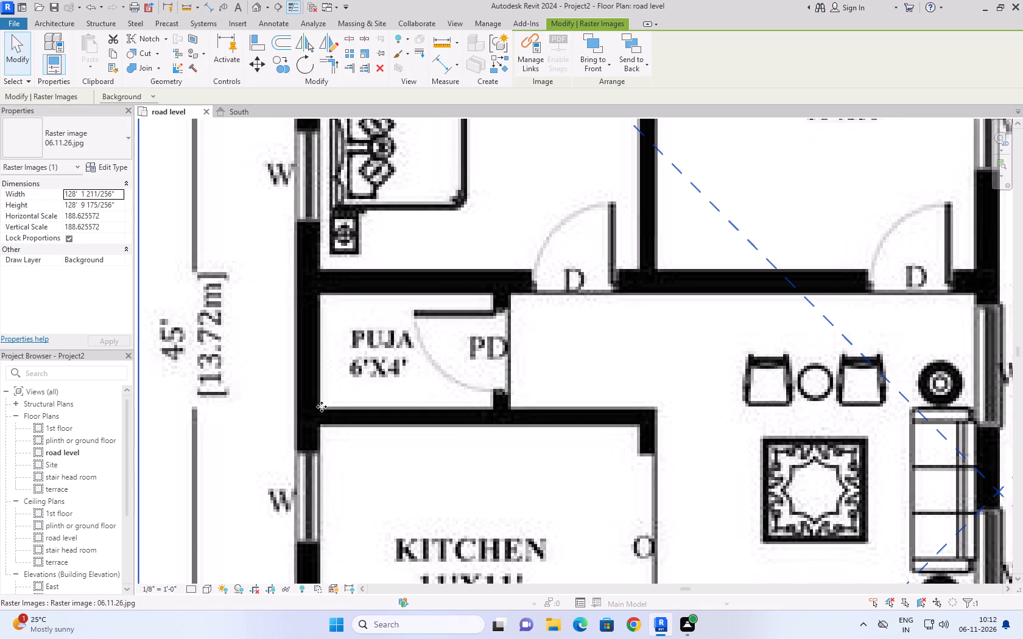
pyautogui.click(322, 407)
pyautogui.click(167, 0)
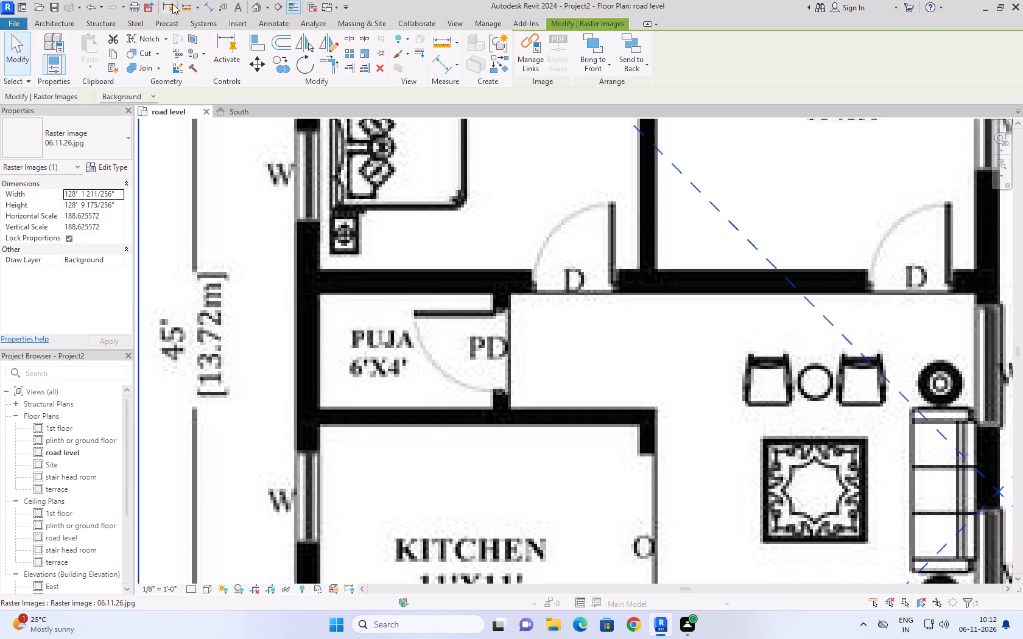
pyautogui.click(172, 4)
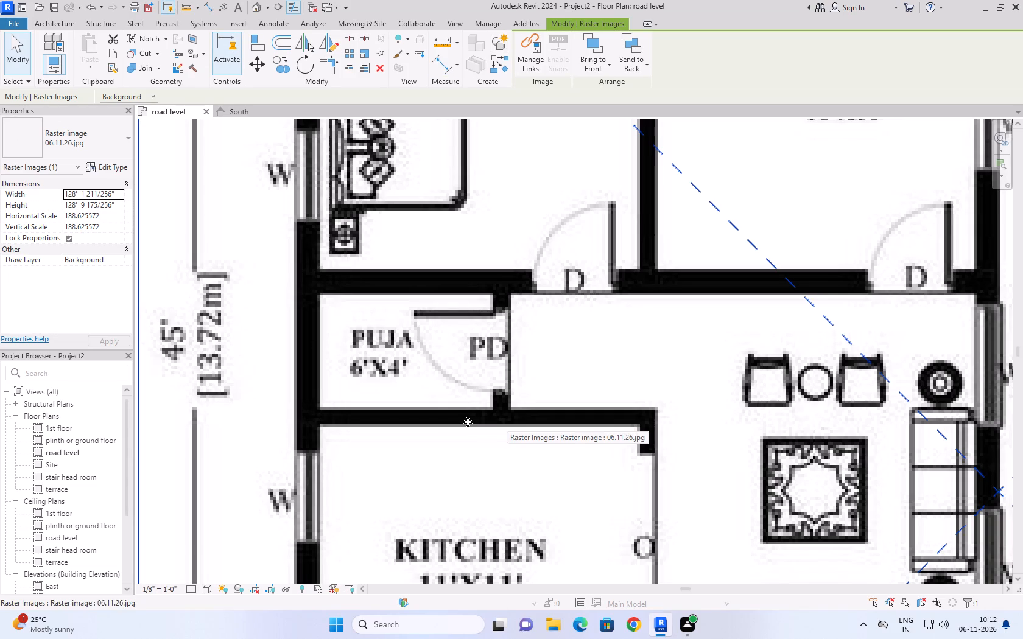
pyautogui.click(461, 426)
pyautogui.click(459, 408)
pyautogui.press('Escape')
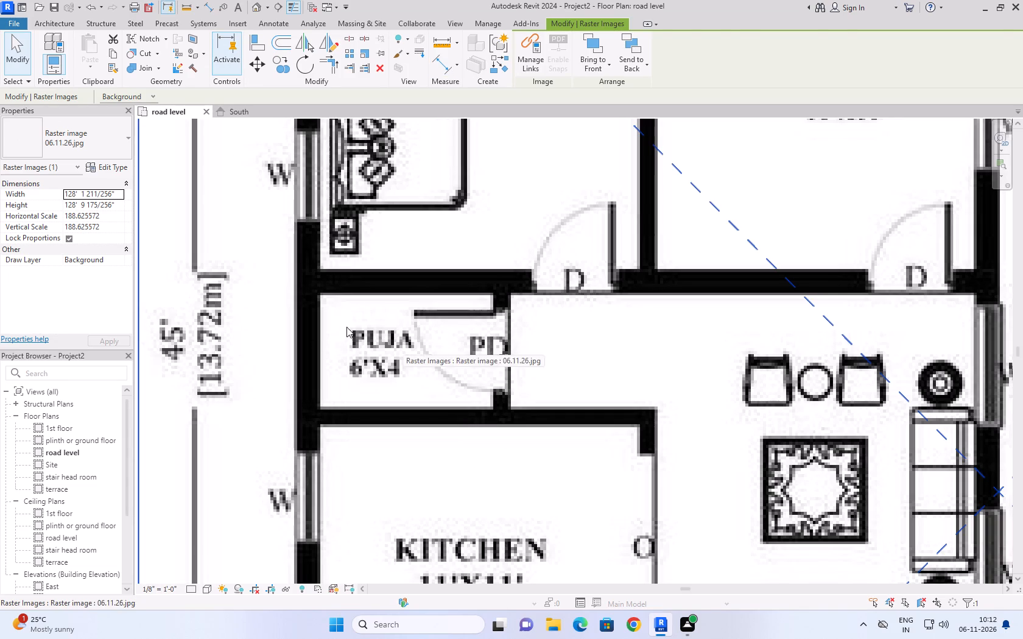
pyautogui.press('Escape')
# Measure the thickness of the wall between the puja room and the kitchen on the first floor plan drawing.
pyautogui.scroll(-9, 340, 334)
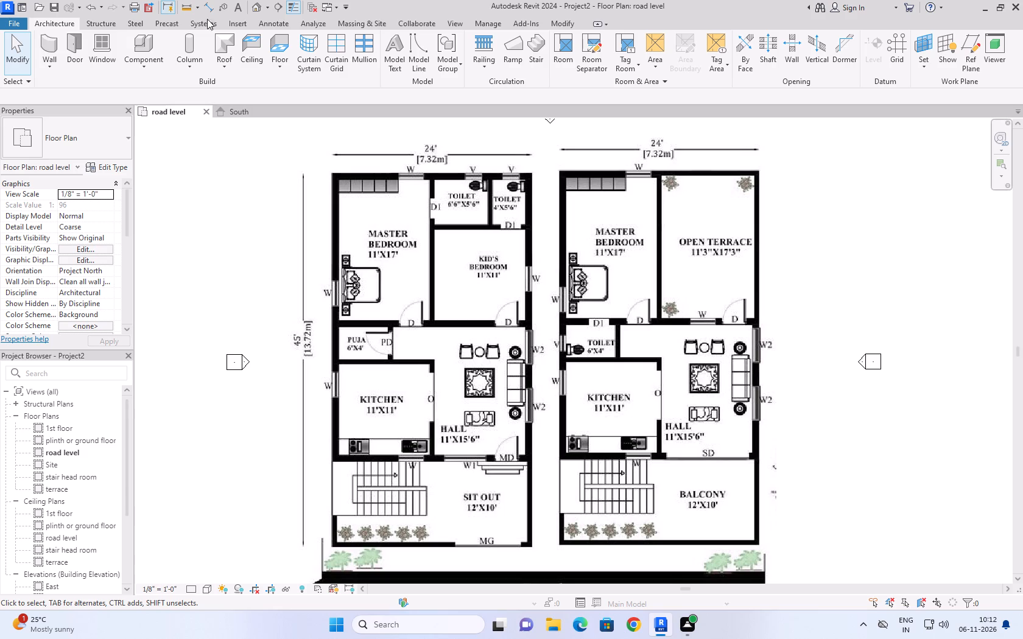
pyautogui.click(186, 4)
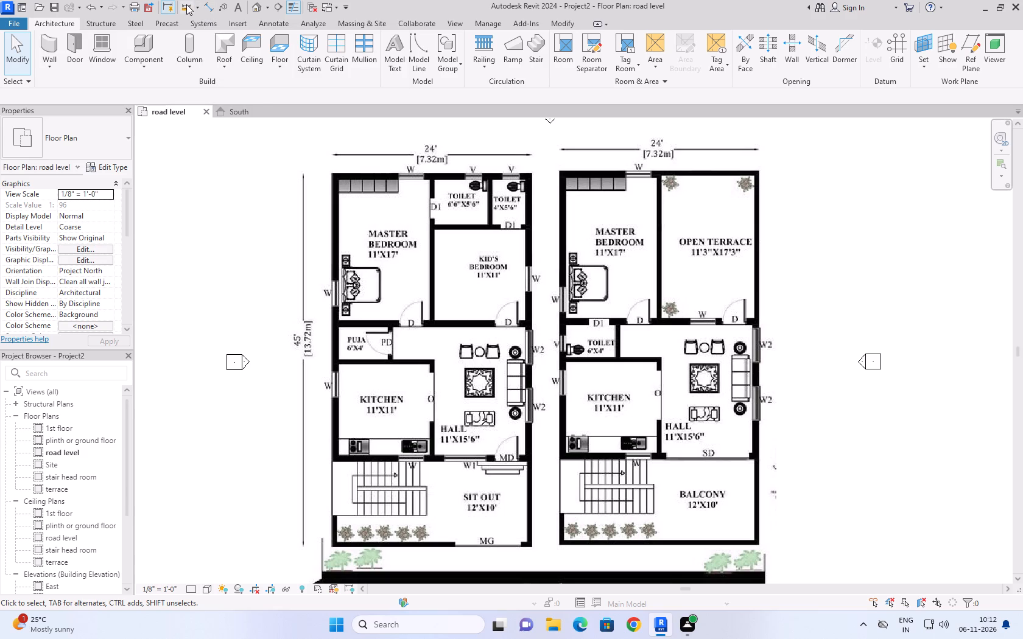
pyautogui.doubleClick(186, 4)
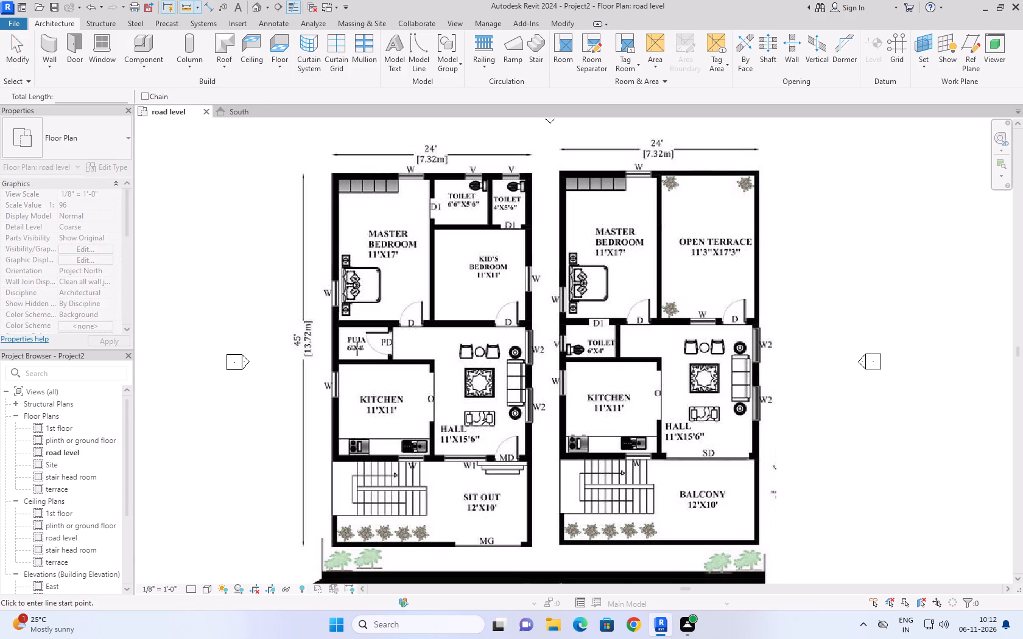
pyautogui.scroll(8, 357, 349)
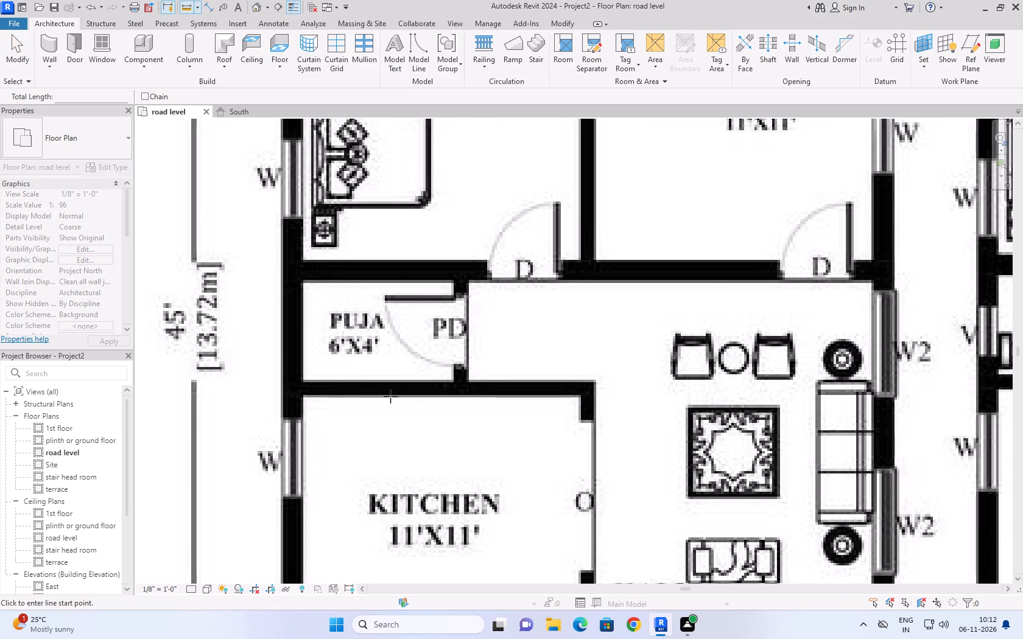
pyautogui.click(390, 396)
pyautogui.click(390, 382)
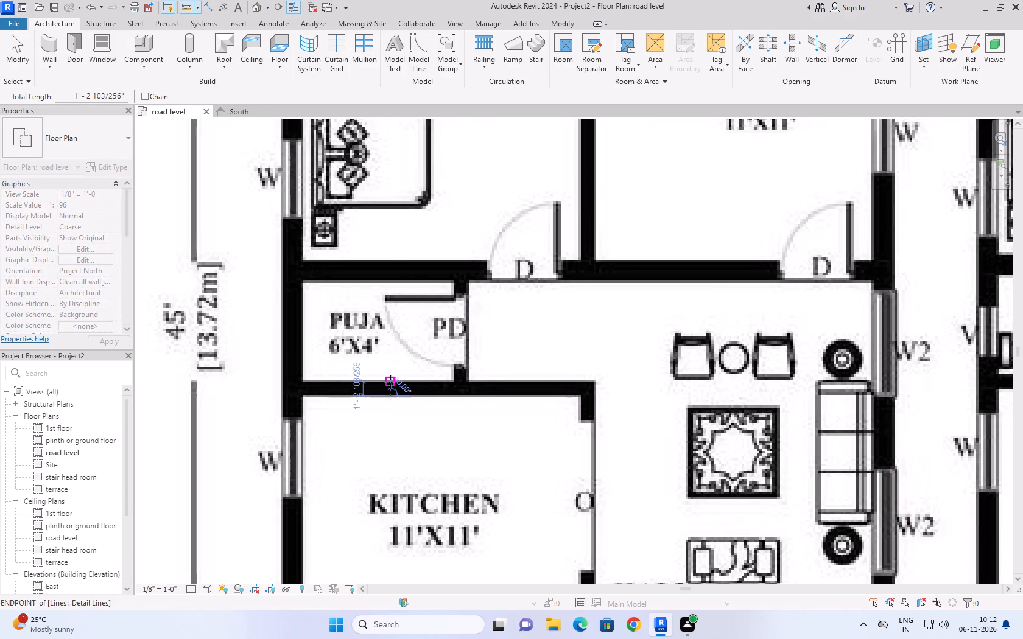
pyautogui.scroll(8, 390, 382)
pyautogui.scroll(-3, 390, 382)
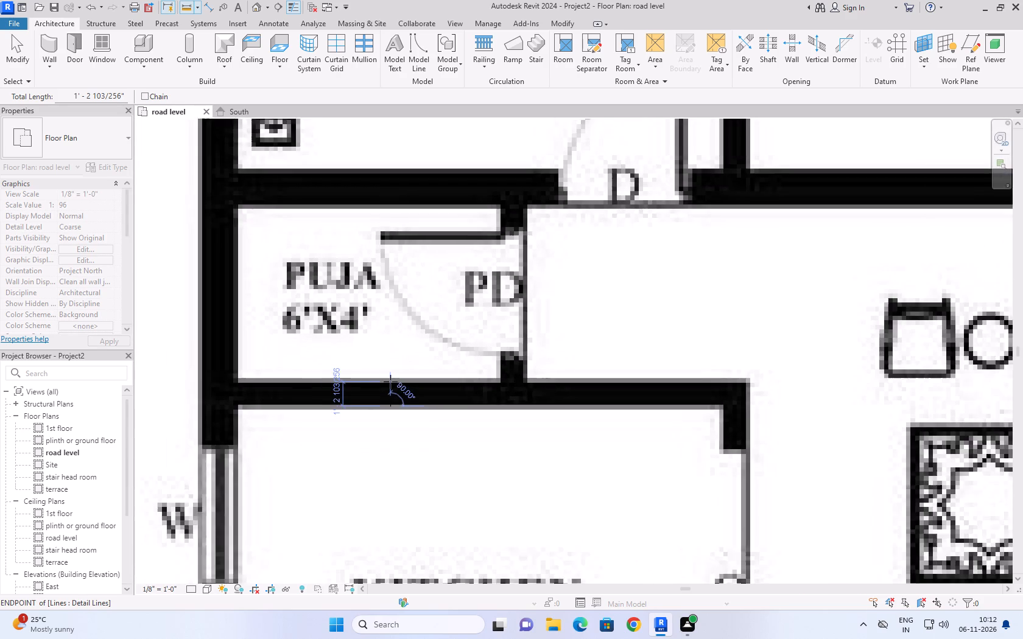
pyautogui.scroll(-5, 390, 382)
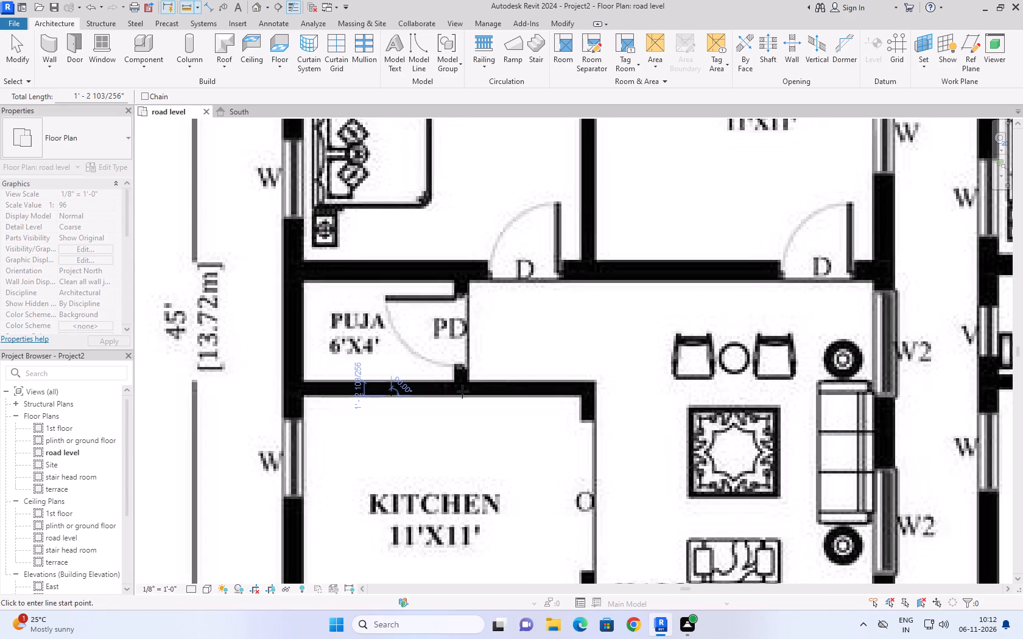
pyautogui.scroll(7, 362, 411)
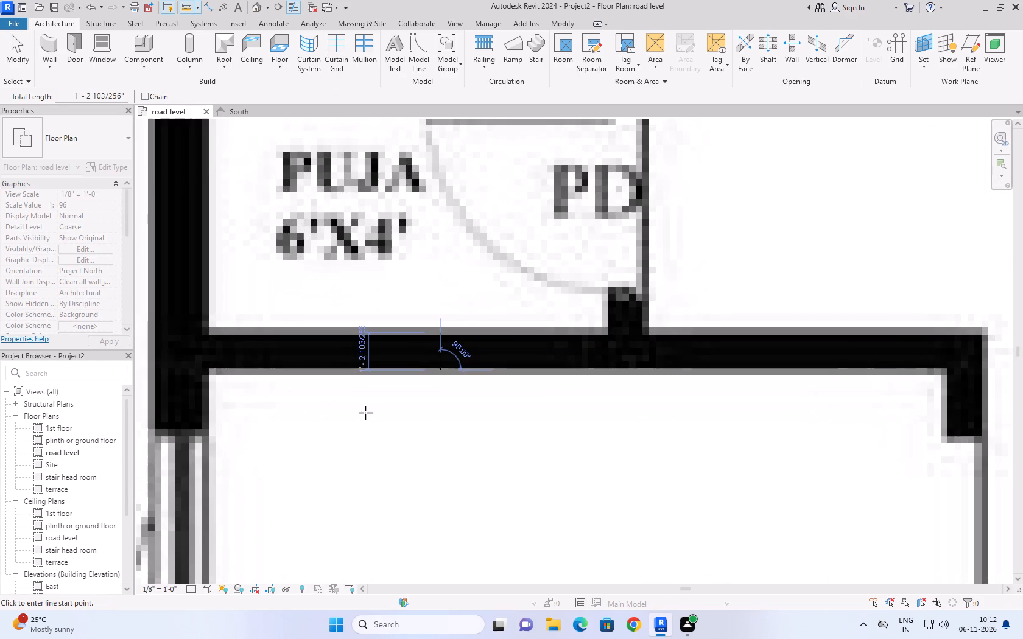
pyautogui.scroll(-7, 384, 405)
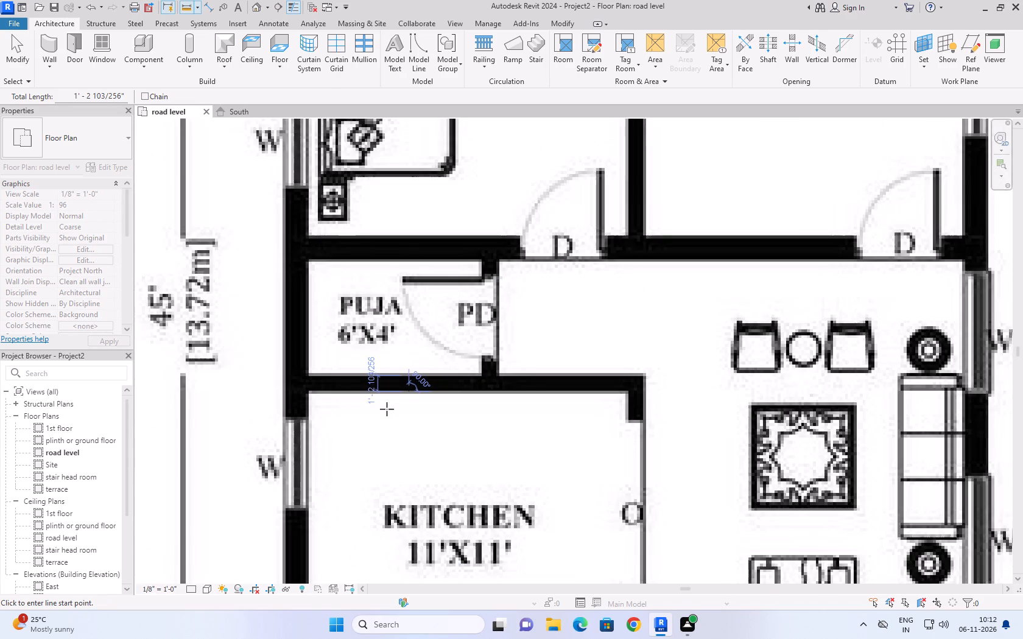
pyautogui.scroll(5, 304, 379)
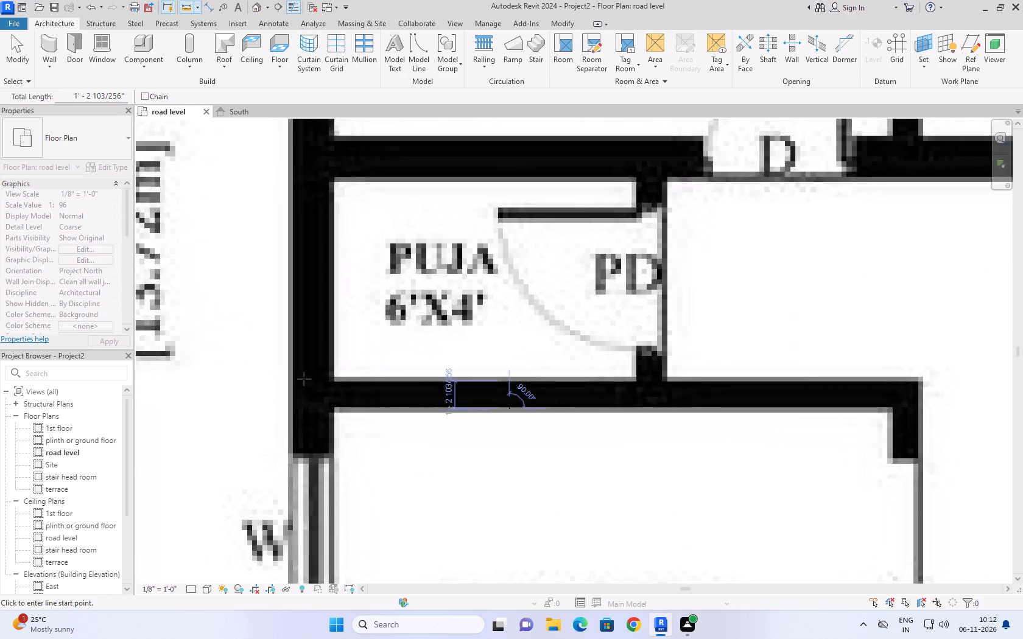
pyautogui.scroll(2, 304, 379)
# Measure the thickness of the outer wall beside the puja room, then leave the measuring command.
pyautogui.click(186, 5)
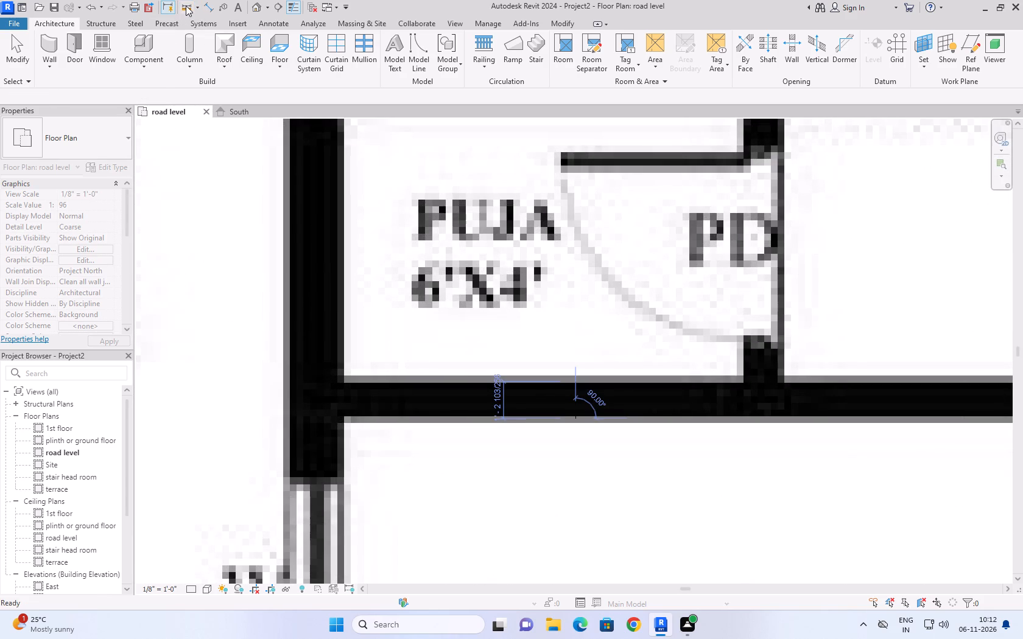
pyautogui.click(290, 305)
pyautogui.click(339, 307)
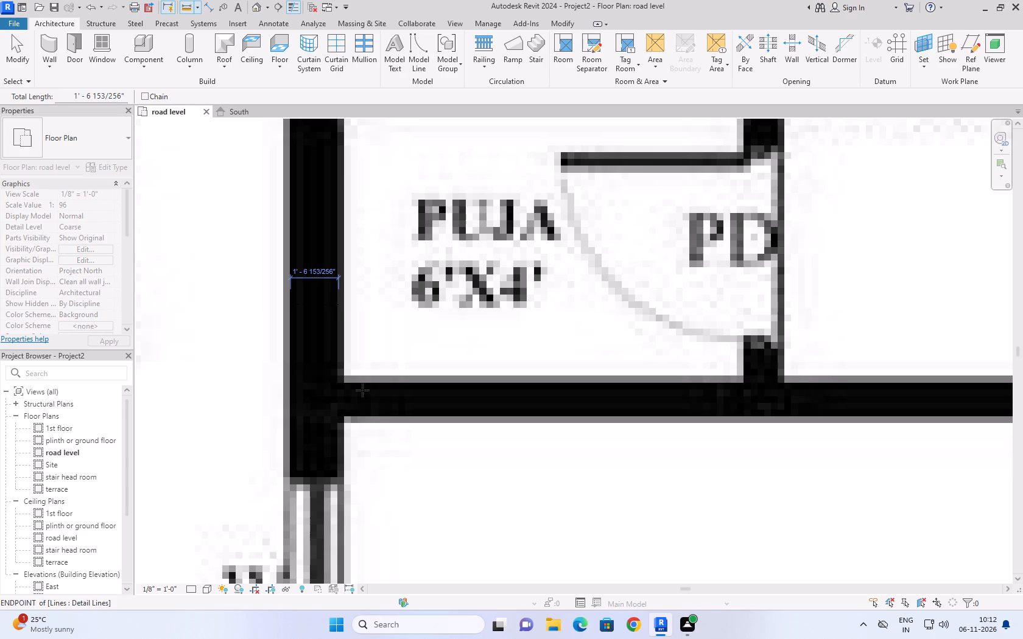
pyautogui.scroll(7, 275, 281)
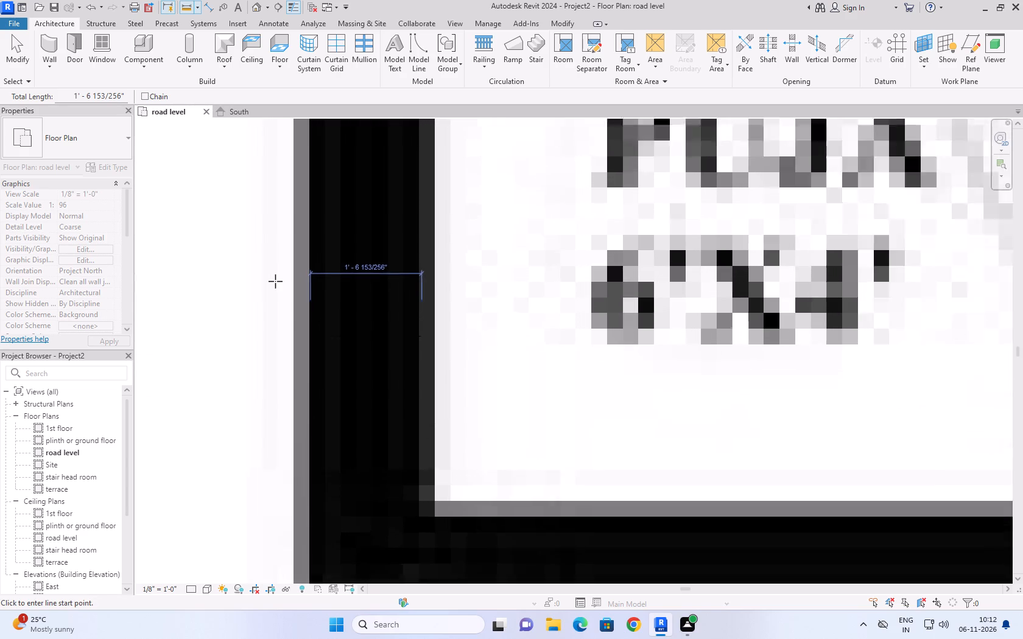
pyautogui.scroll(1, 275, 281)
pyautogui.scroll(-15, 275, 281)
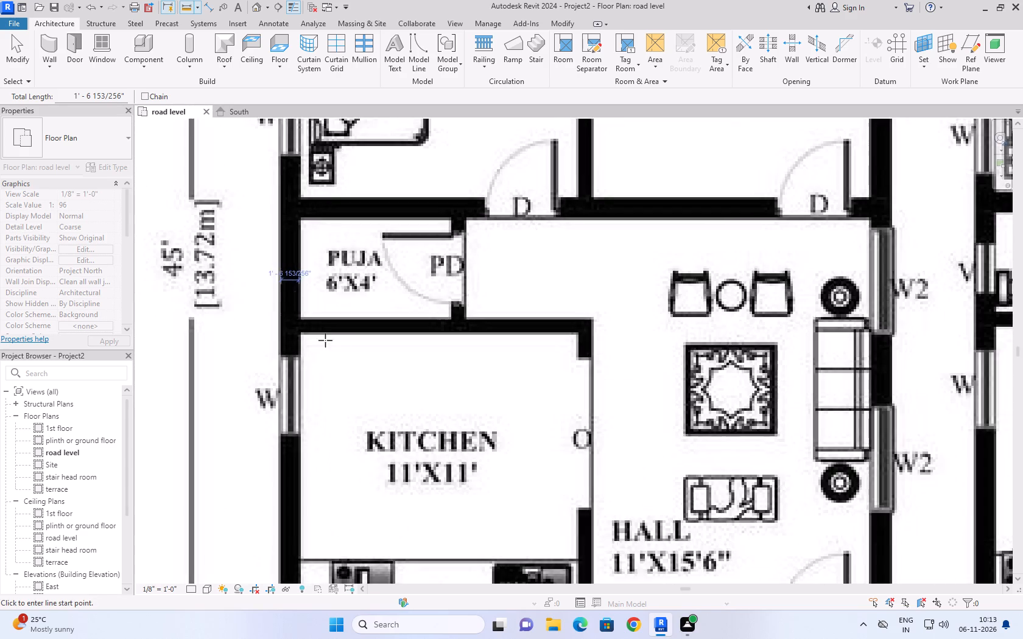
pyautogui.scroll(-9, 362, 360)
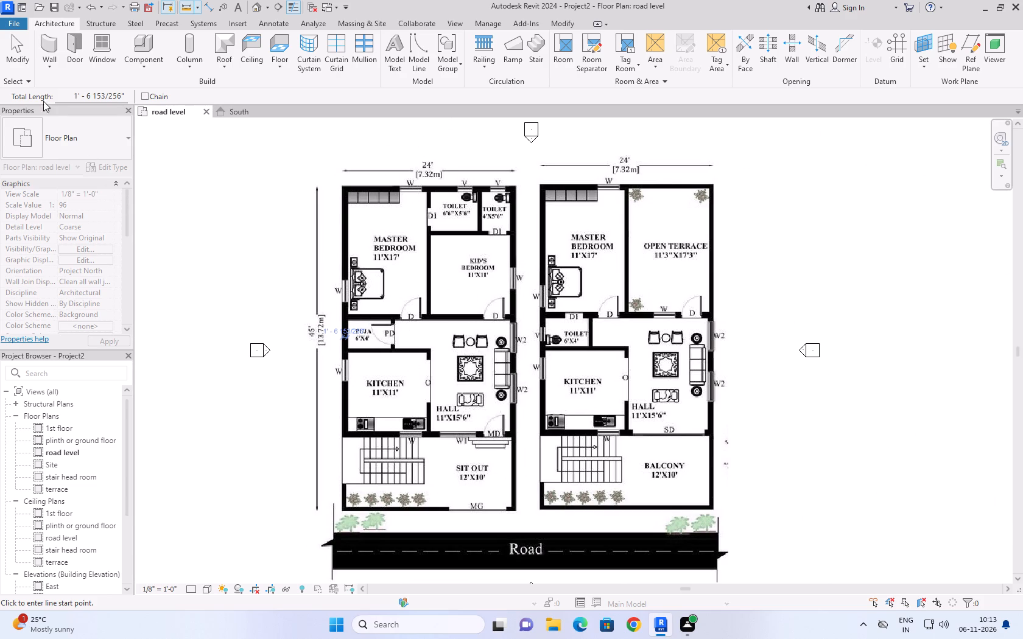
pyautogui.click(21, 59)
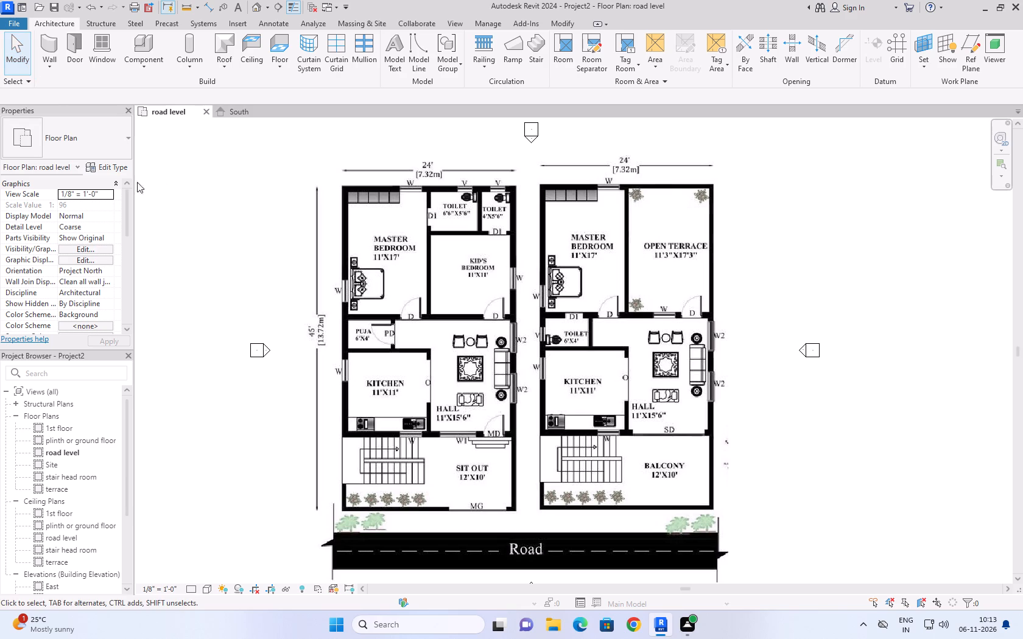
# Draw a Generic - 8" wall about 51'-6" long over the plan's 24' side, from the master bedroom corner to the small toilet corner.
pyautogui.click(46, 44)
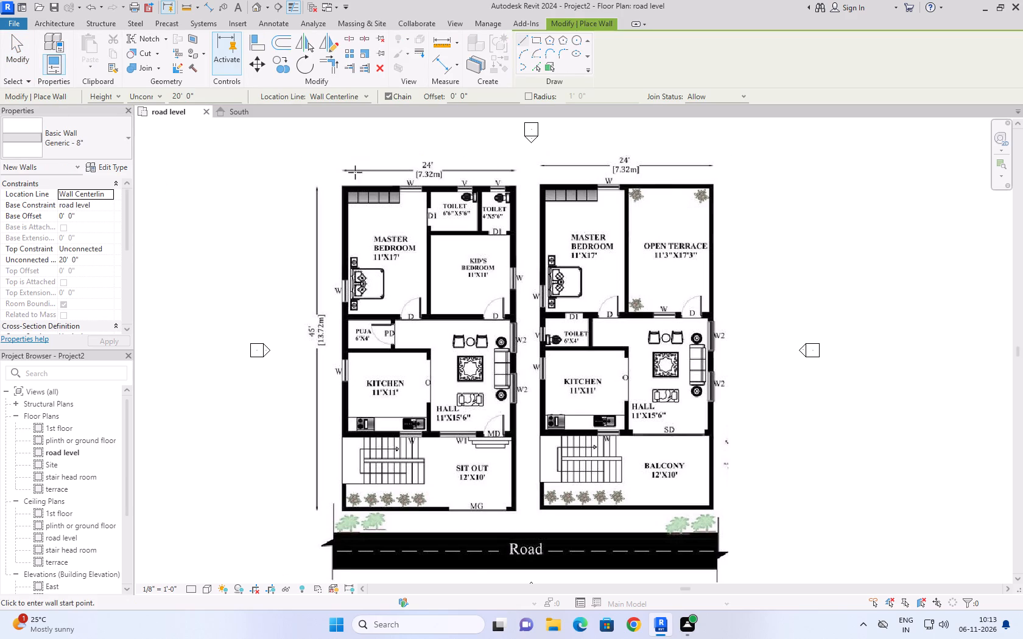
pyautogui.scroll(7, 348, 184)
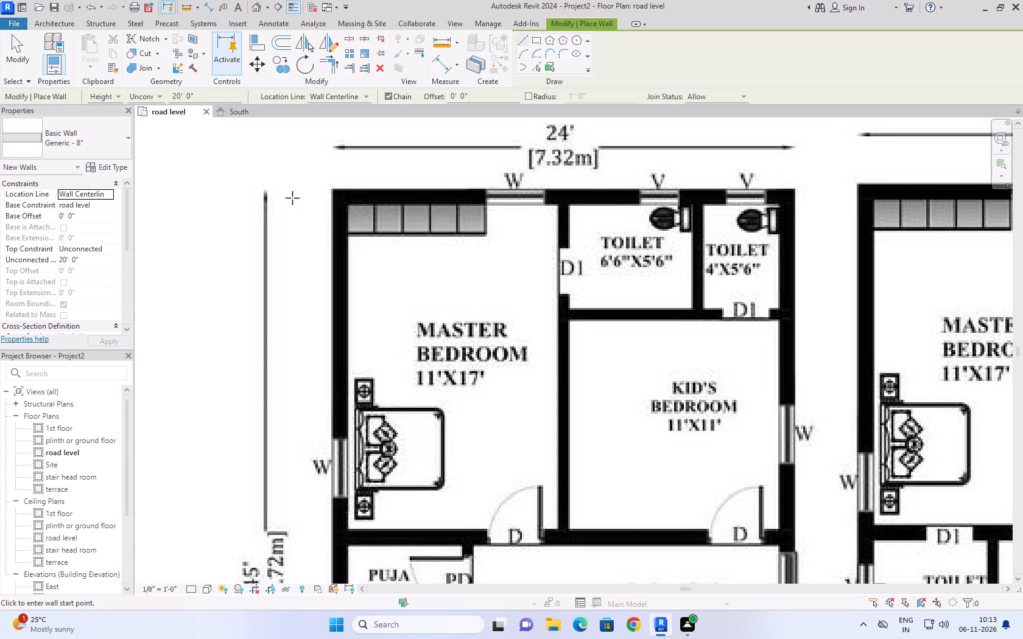
pyautogui.click(334, 196)
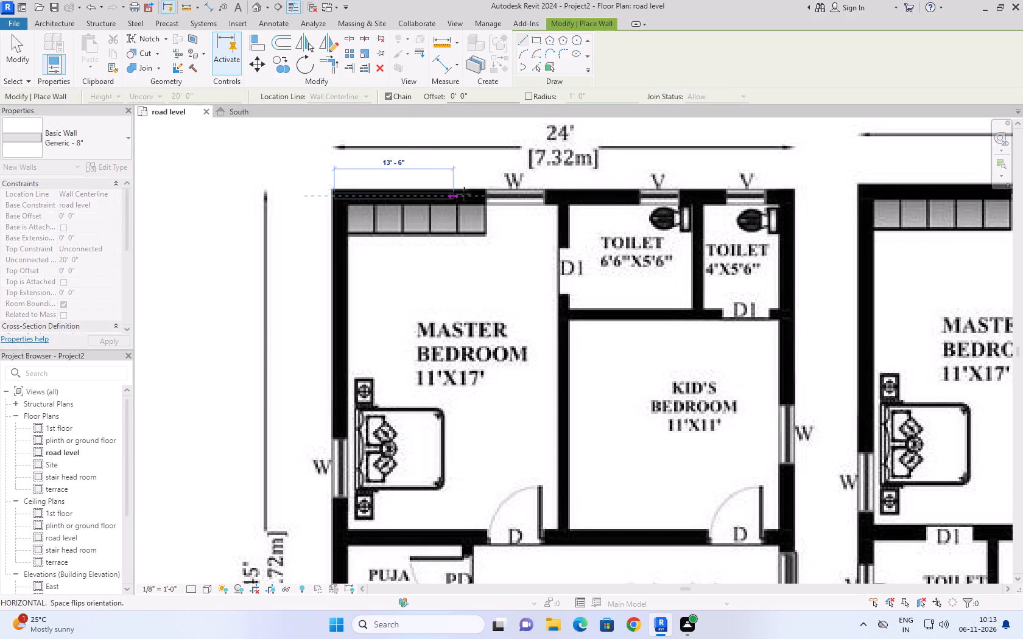
pyautogui.scroll(-8, 501, 189)
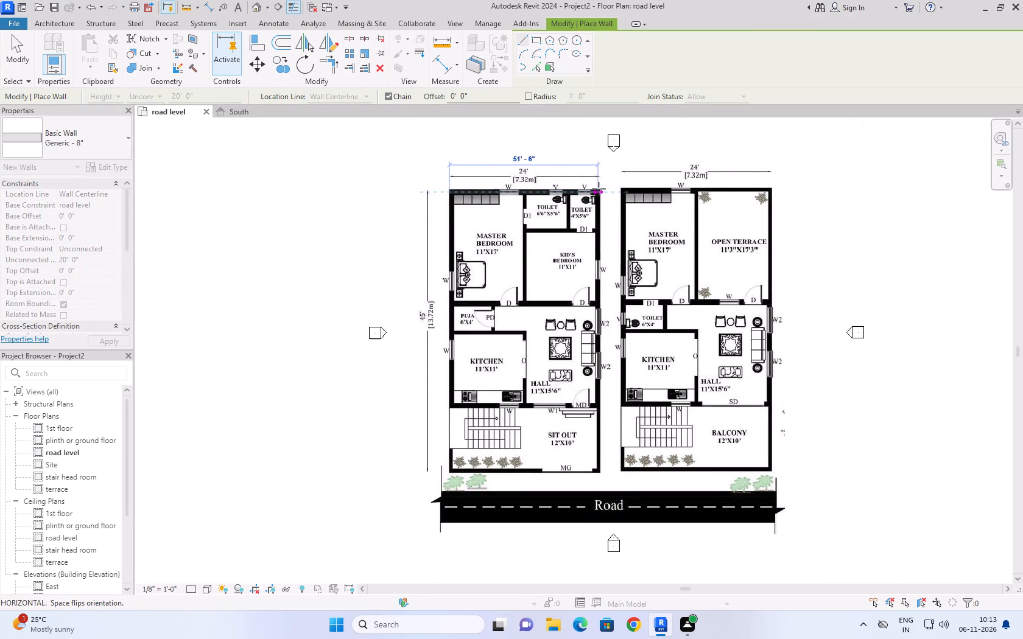
pyautogui.click(599, 189)
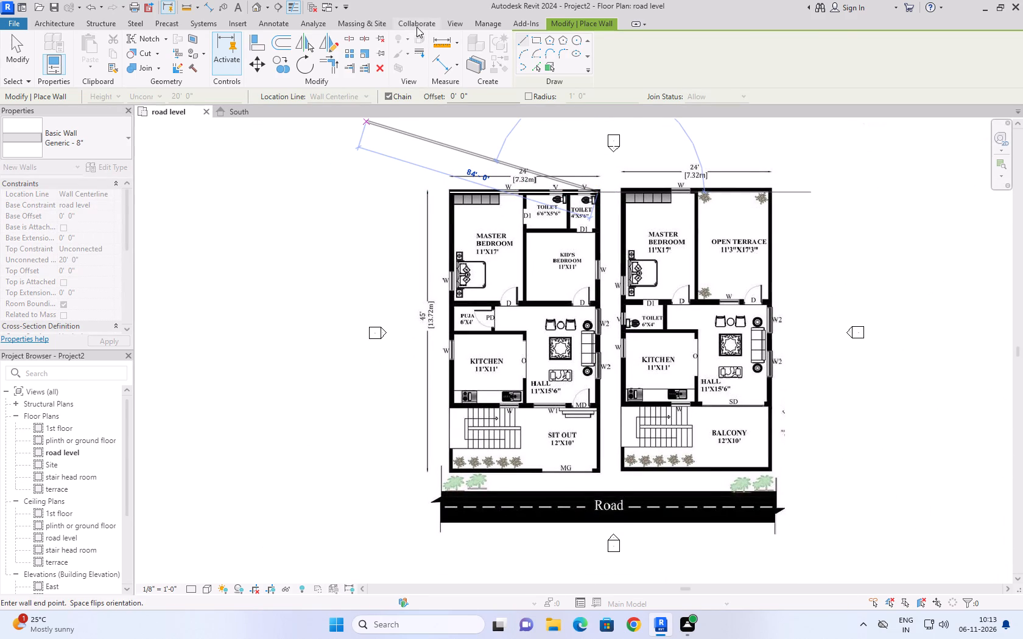
# Open the default 3D view of the model.
pyautogui.click(447, 24)
pyautogui.click(381, 37)
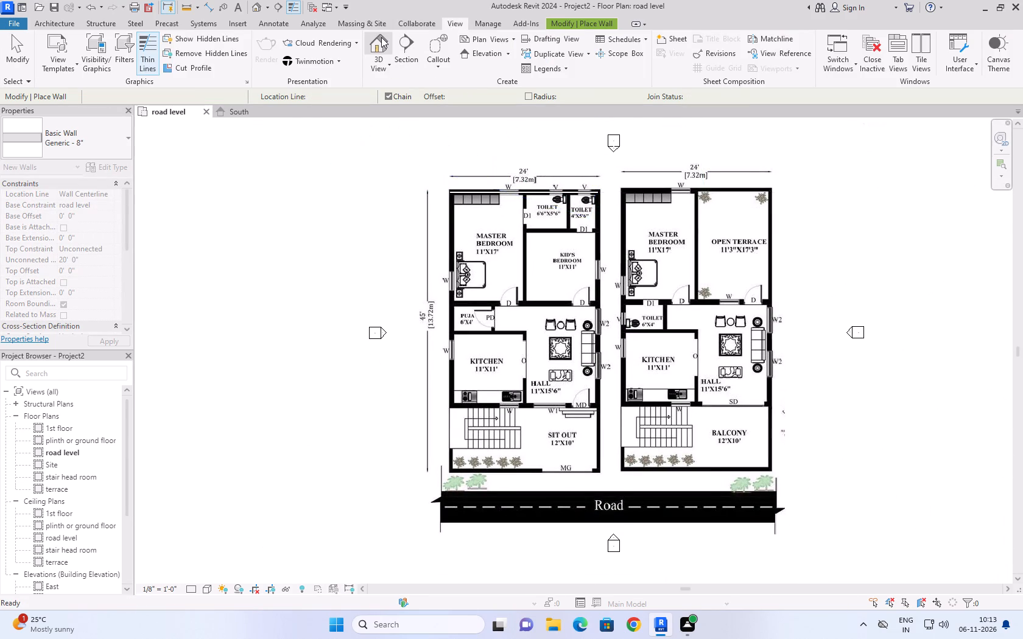
# Inspect the new 8" wall in the default 3D view, and close that view.
pyautogui.scroll(8, 638, 293)
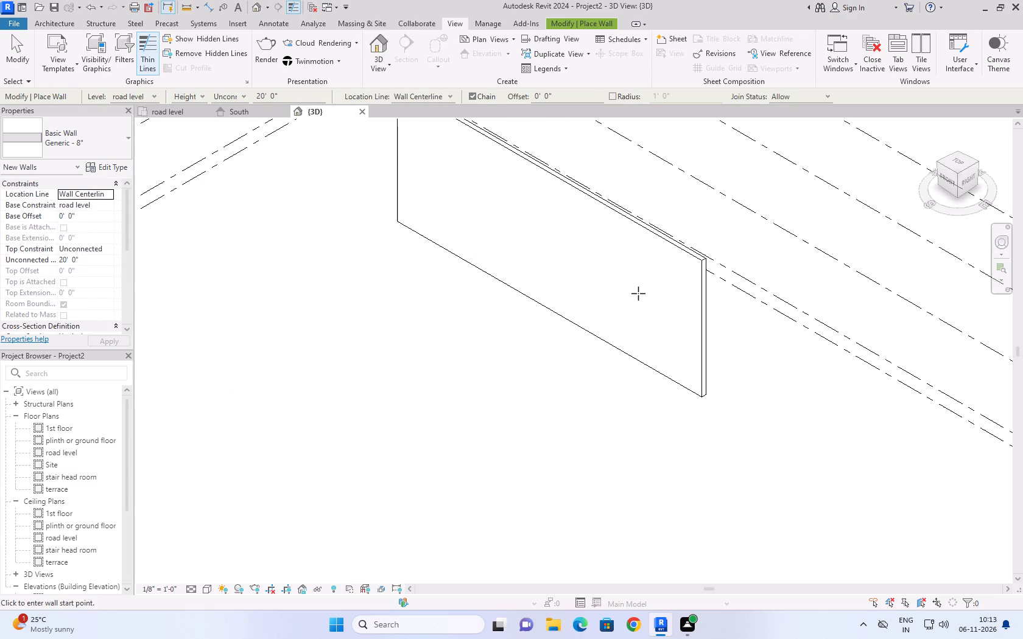
pyautogui.scroll(4, 638, 293)
pyautogui.scroll(-8, 638, 293)
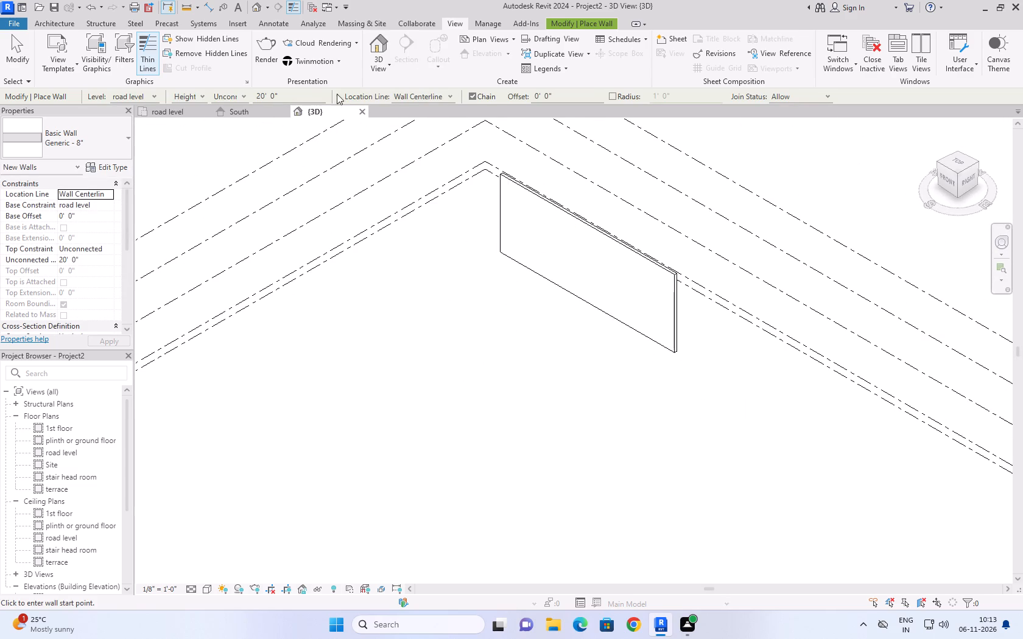
pyautogui.click(365, 108)
# Delete the Generic - 8" wall drawn along the 24' side of the road level plan.
pyautogui.scroll(8, 488, 177)
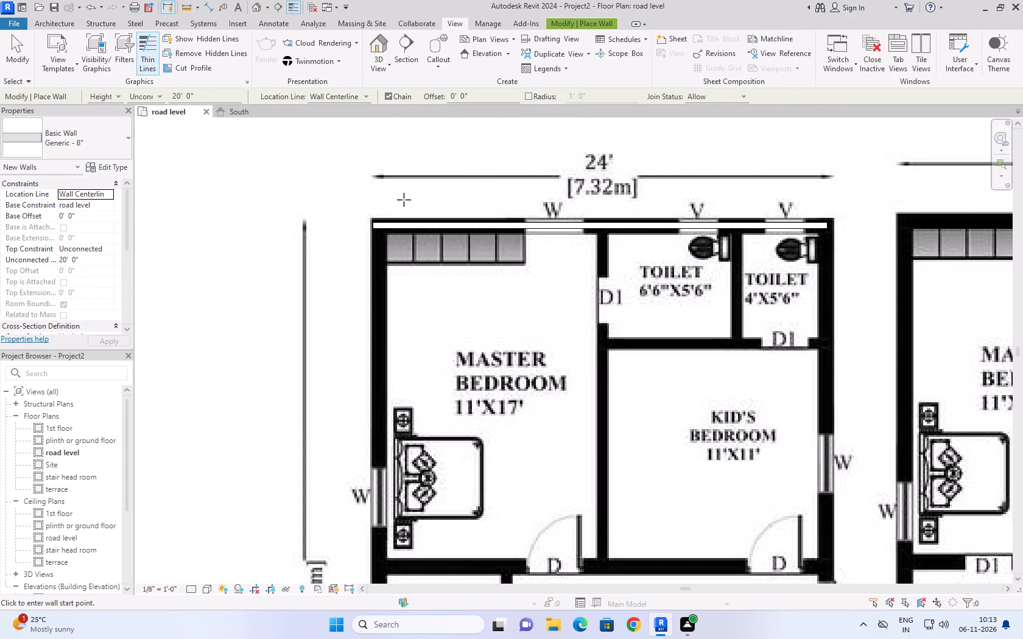
pyautogui.press('Escape')
pyautogui.press('Escape')
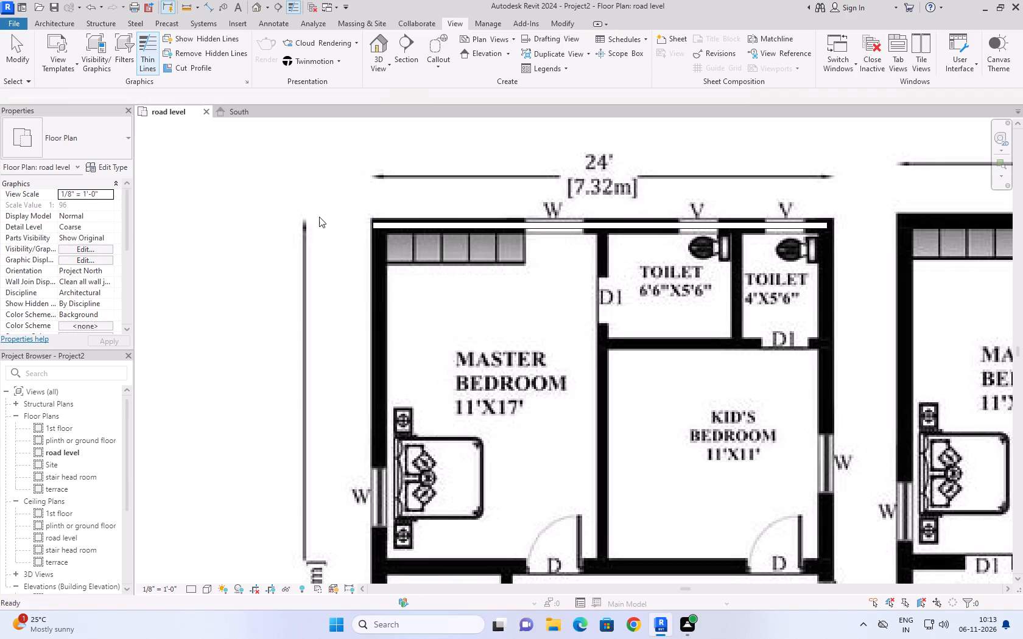
pyautogui.press('Escape')
pyautogui.click(407, 227)
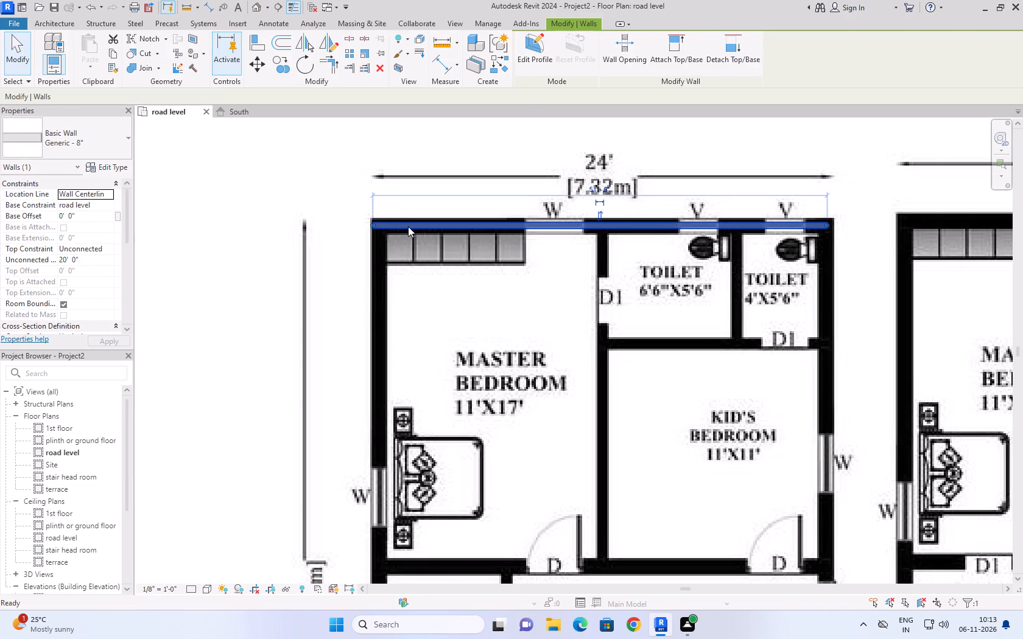
pyautogui.press('Delete')
pyautogui.click(116, 142)
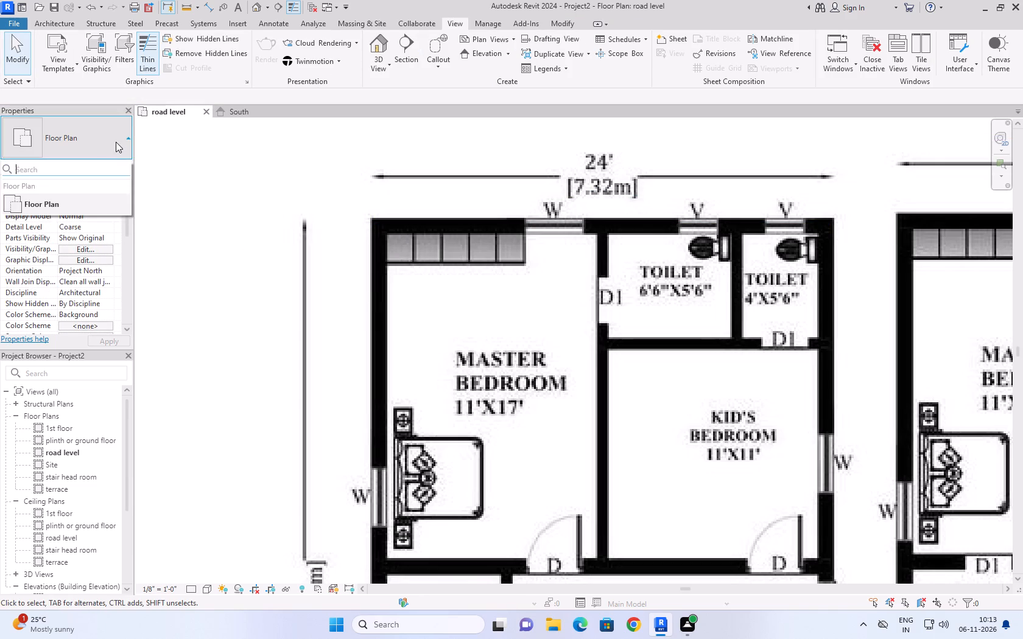
pyautogui.click(116, 142)
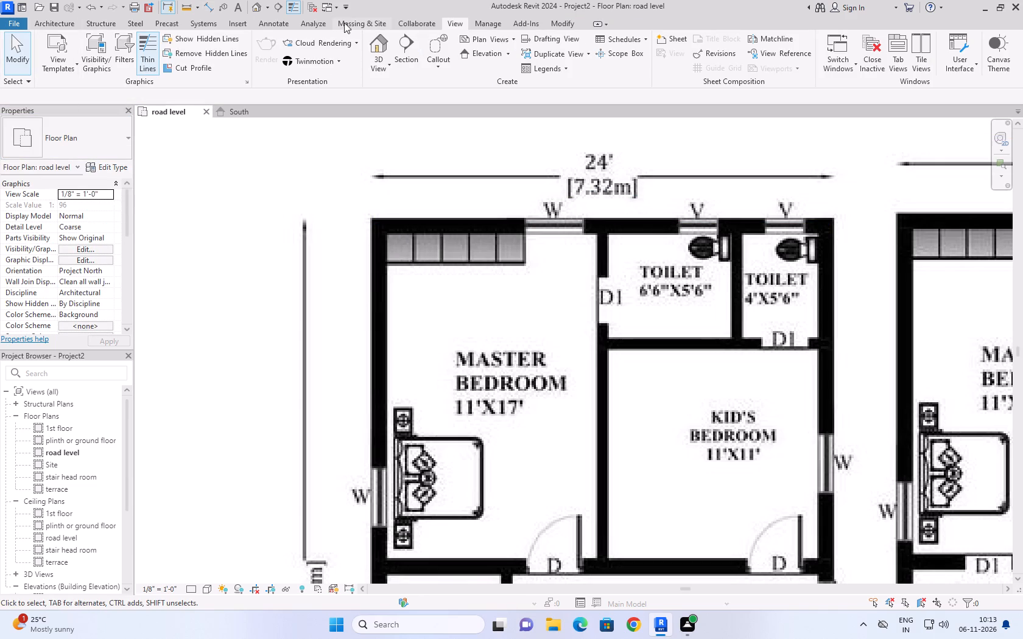
# Set the height of the 9"x12" concrete rectangular structural column to the plinth or ground floor level, and leave the command without placing one.
pyautogui.click(44, 29)
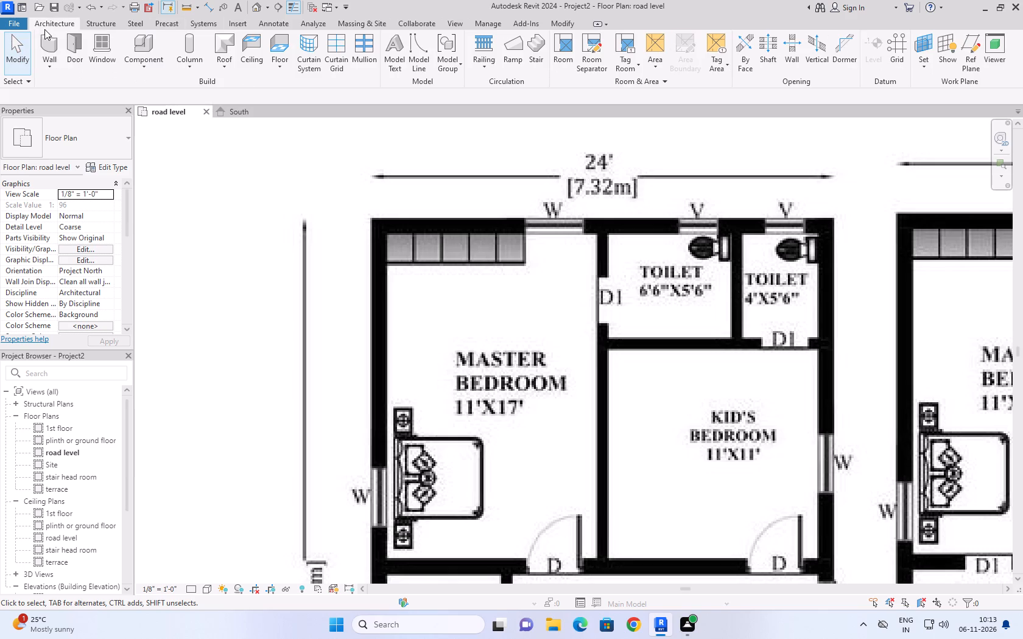
pyautogui.click(200, 72)
pyautogui.click(217, 86)
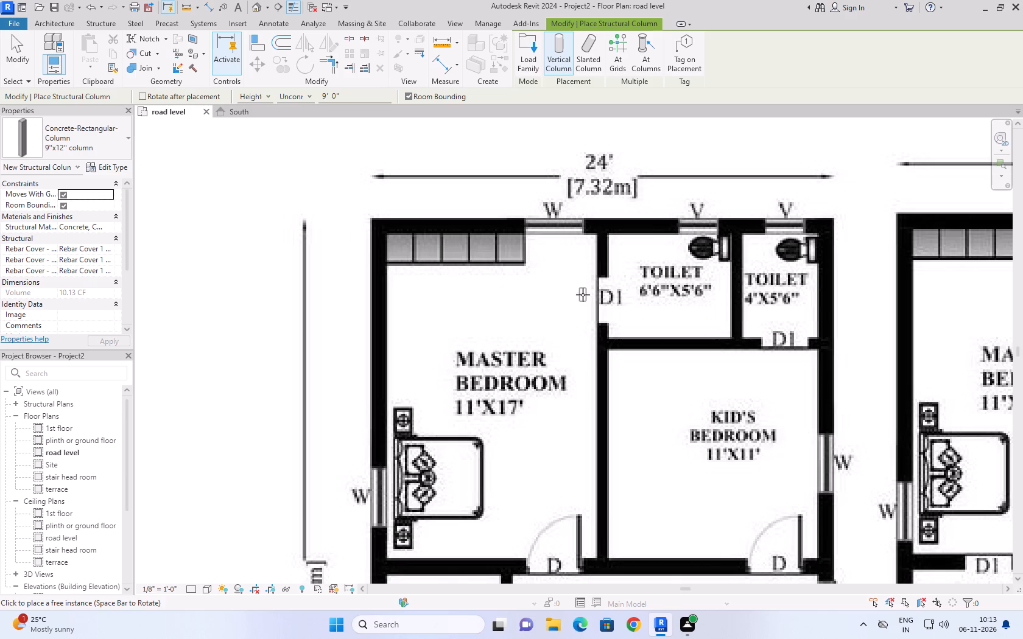
pyautogui.scroll(-9, 583, 295)
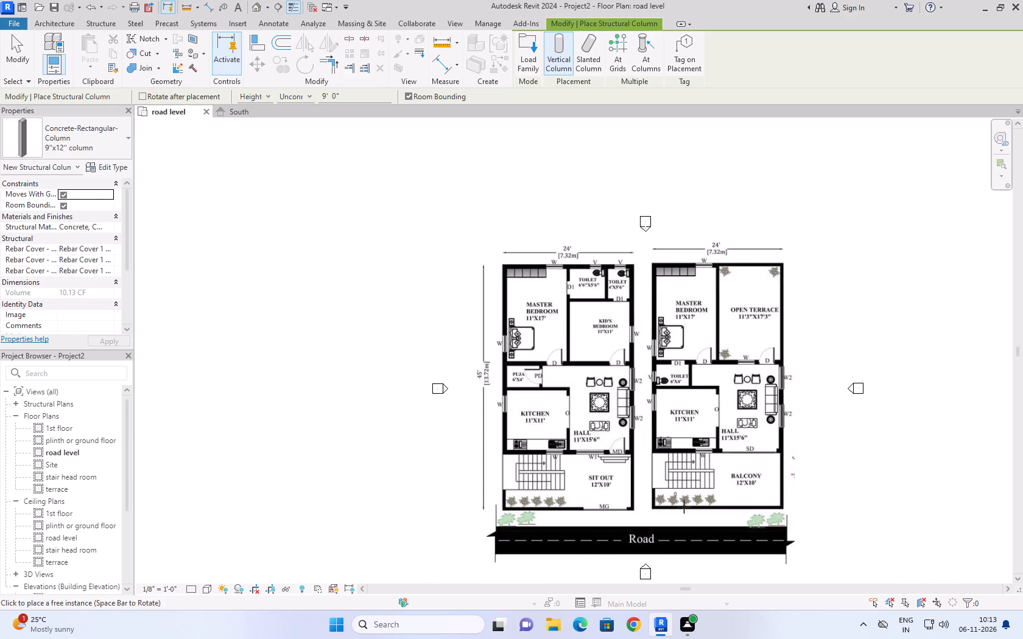
pyautogui.moveTo(747, 350); pyautogui.dragTo(512, 327, button='middle')
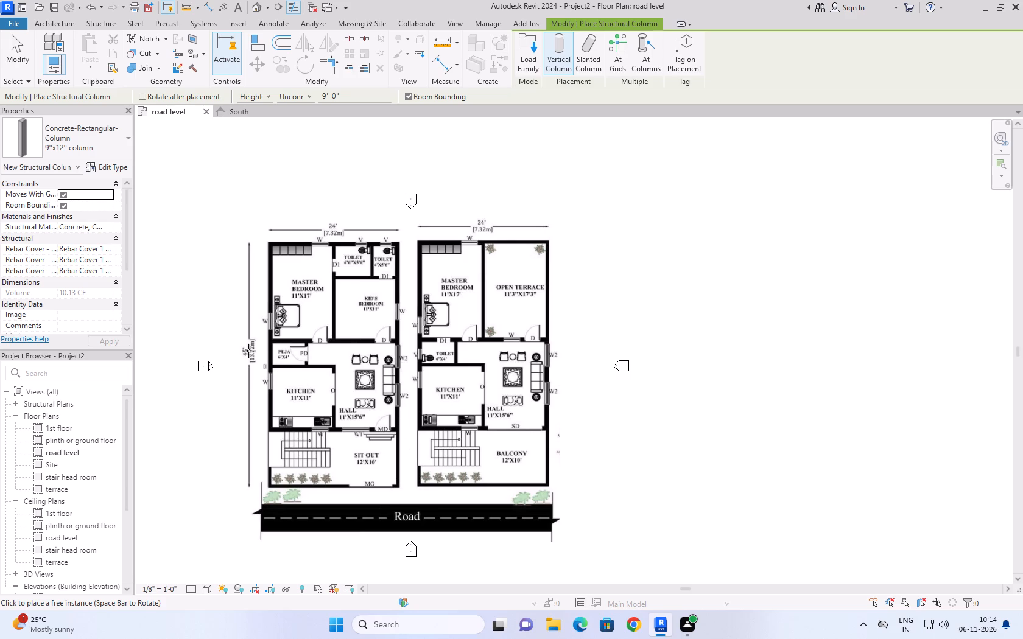
pyautogui.scroll(1, 251, 335)
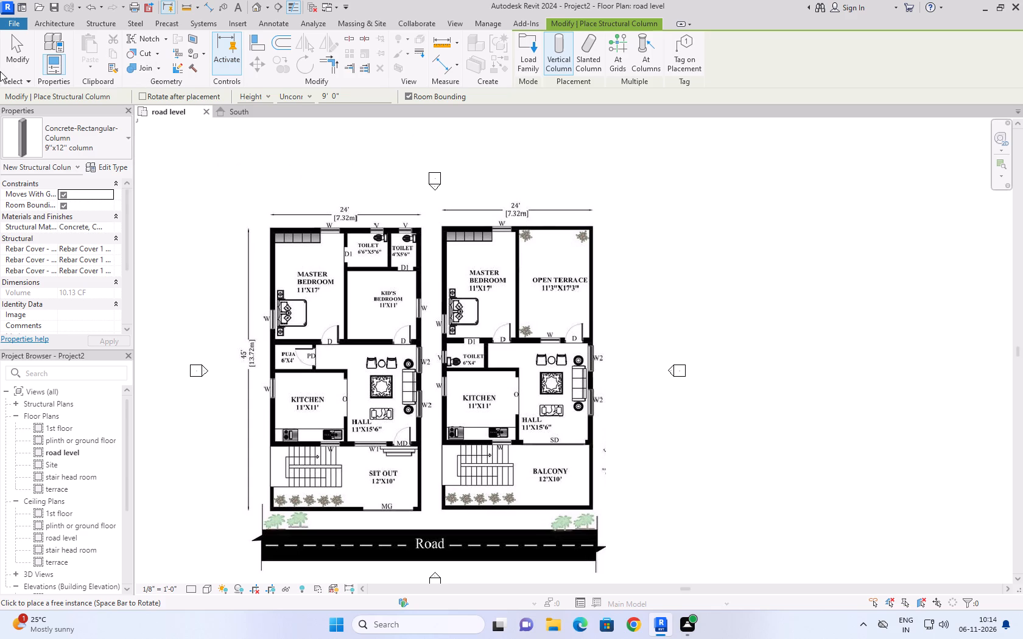
pyautogui.click(49, 24)
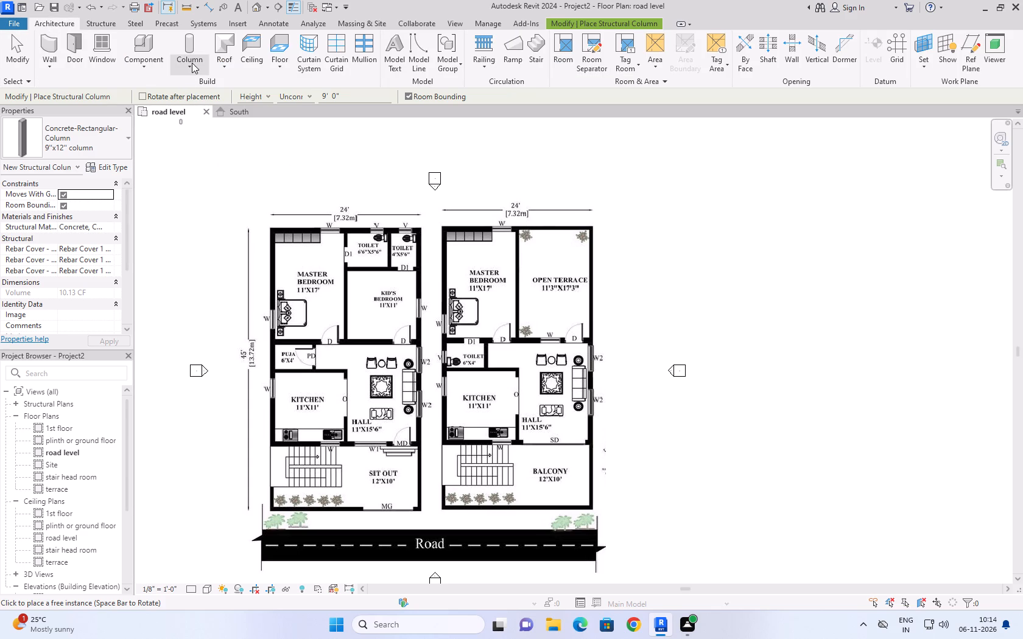
pyautogui.click(192, 63)
pyautogui.click(195, 84)
pyautogui.click(304, 100)
pyautogui.click(304, 100)
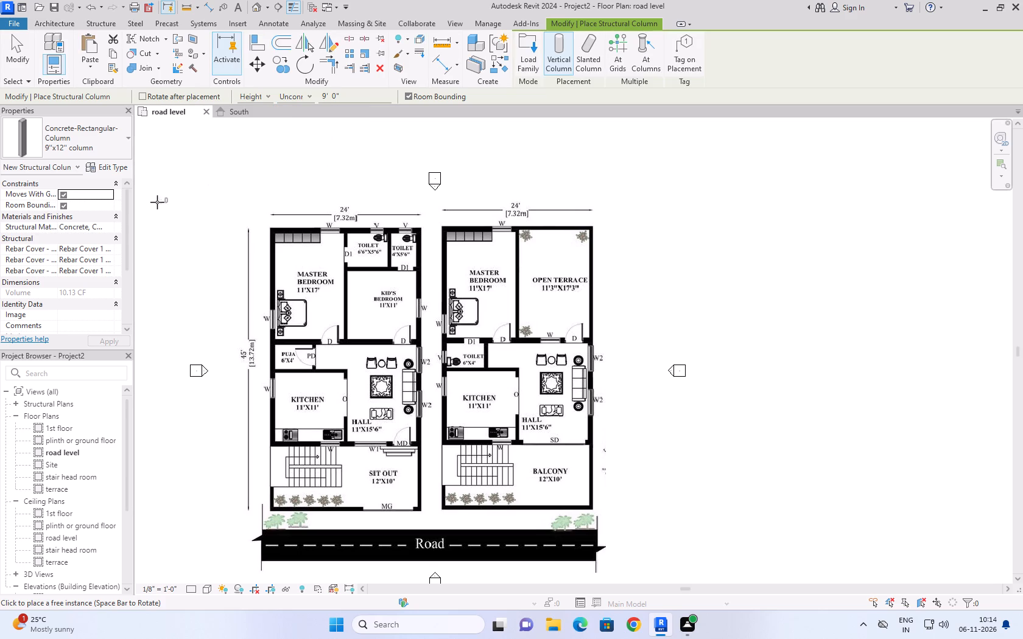
pyautogui.click(311, 97)
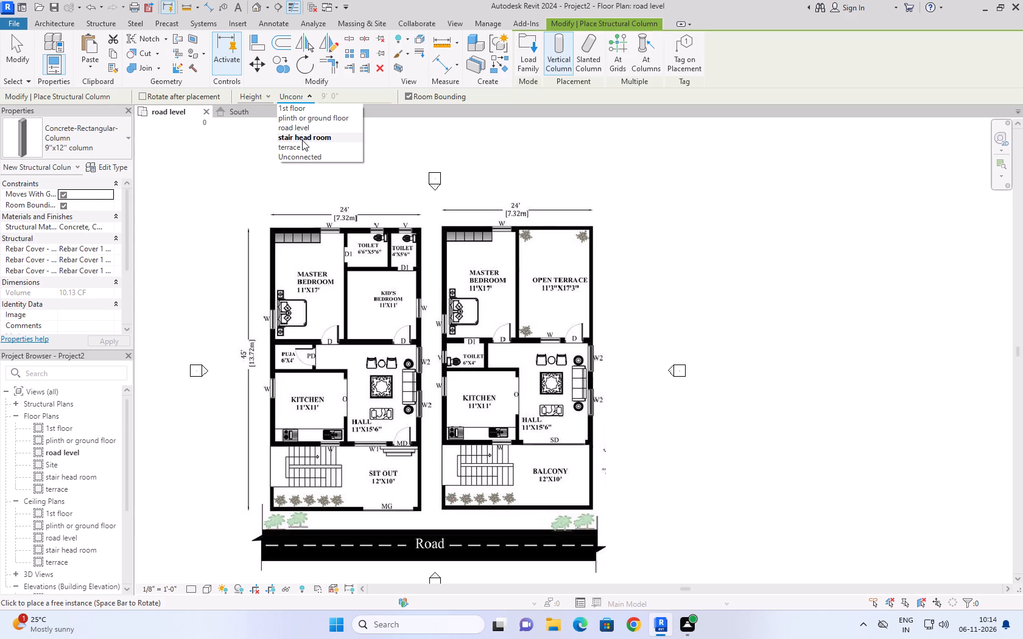
pyautogui.click(326, 121)
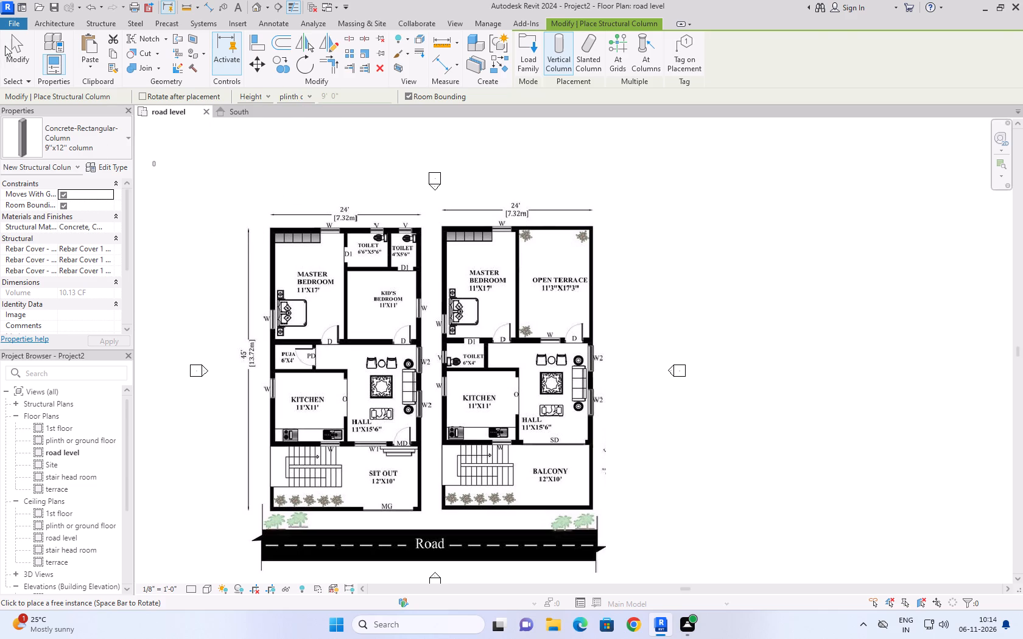
pyautogui.click(21, 35)
# Check the plinth or ground floor plan for the floor plan image, and return to the road level plan.
pyautogui.click(321, 204)
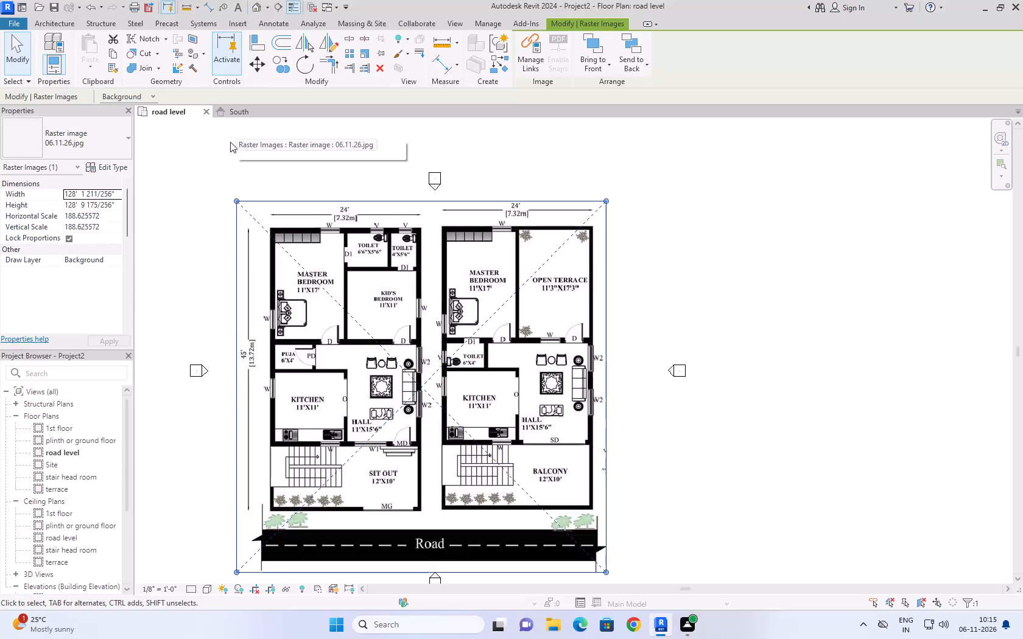
pyautogui.doubleClick(69, 439)
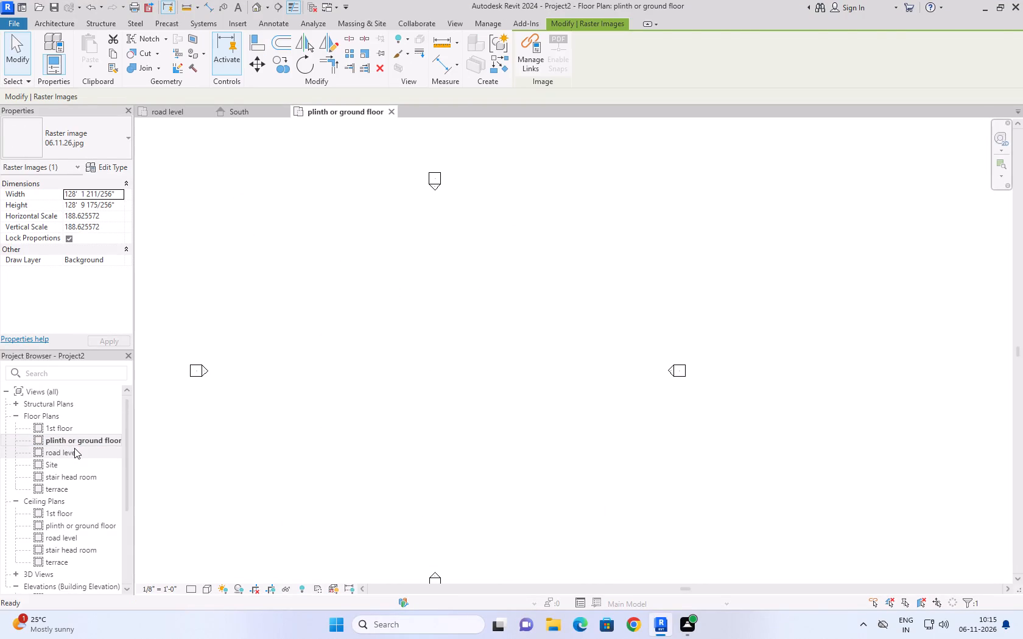
pyautogui.click(74, 448)
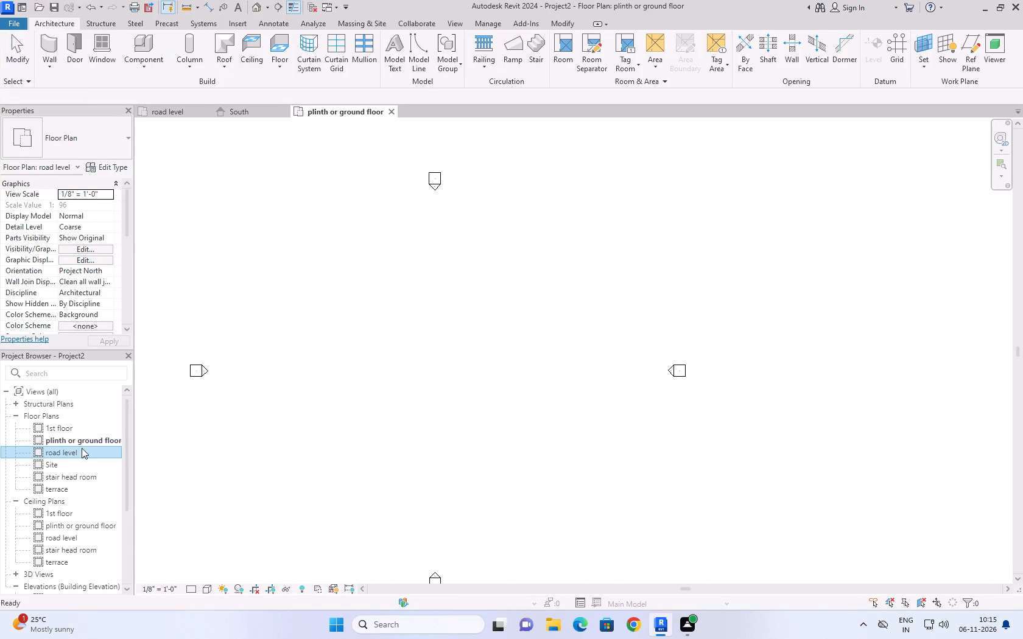
pyautogui.click(87, 438)
pyautogui.click(87, 438)
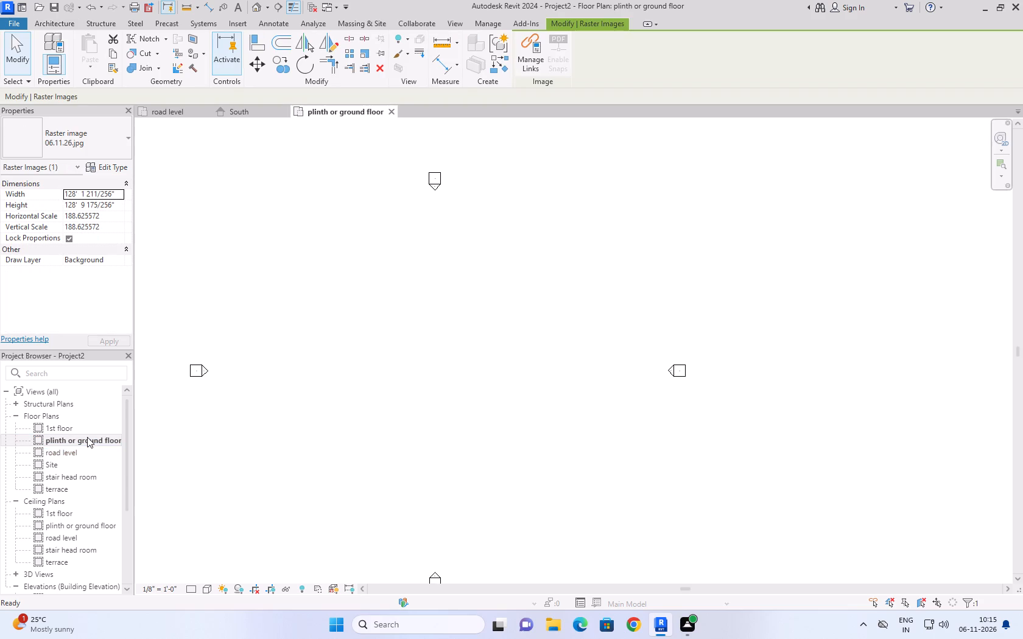
pyautogui.doubleClick(85, 453)
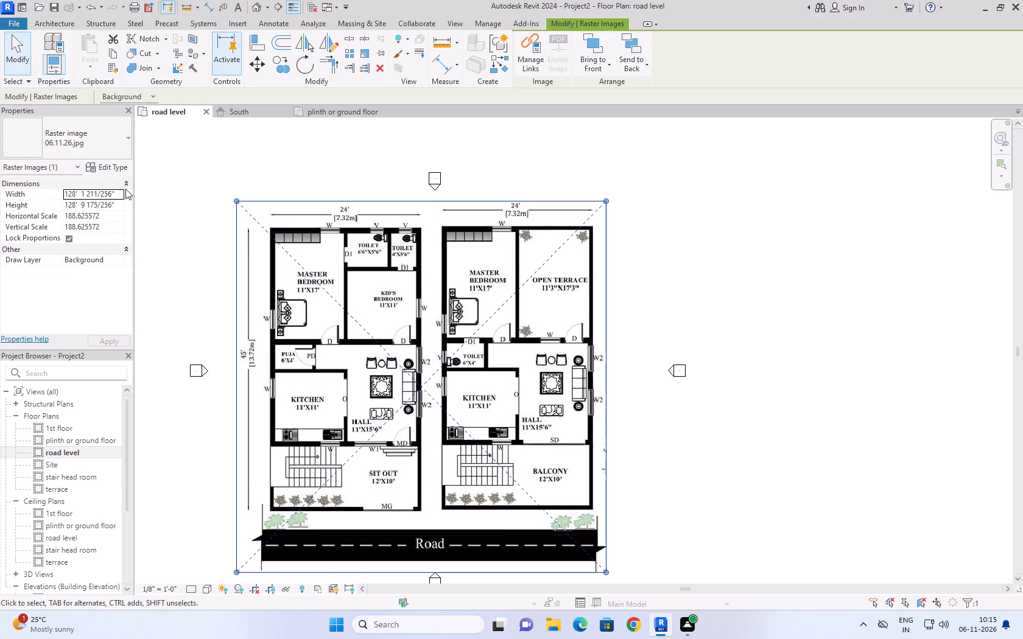
pyautogui.click(252, 204)
# Collapse the Ceiling Plans group in the project's view list.
pyautogui.click(13, 499)
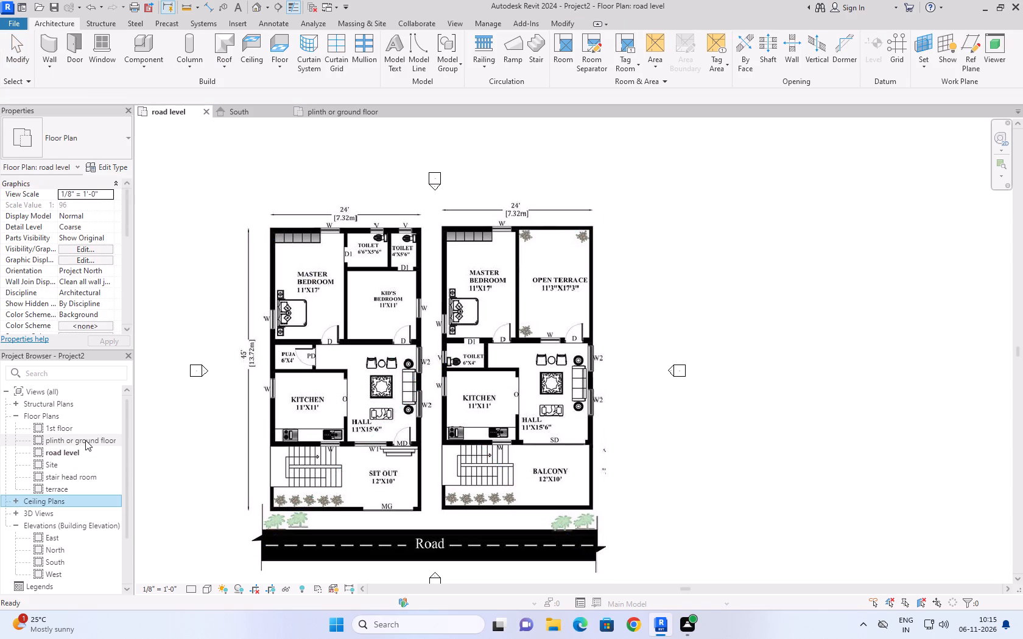
# Examine the plinth or ground floor plan again, and return to the road level plan.
pyautogui.doubleClick(85, 440)
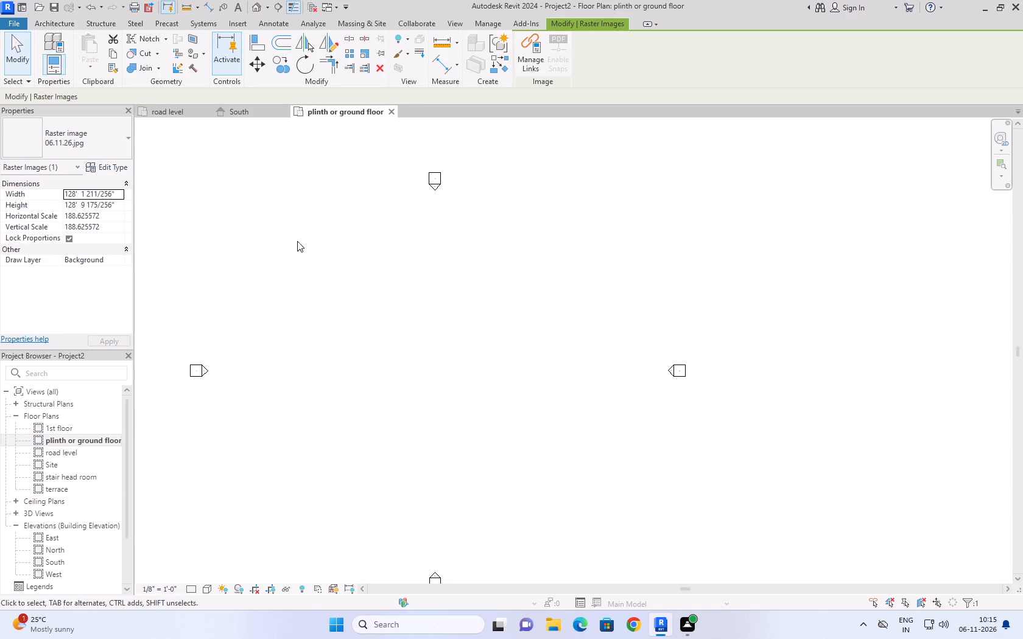
pyautogui.click(301, 233)
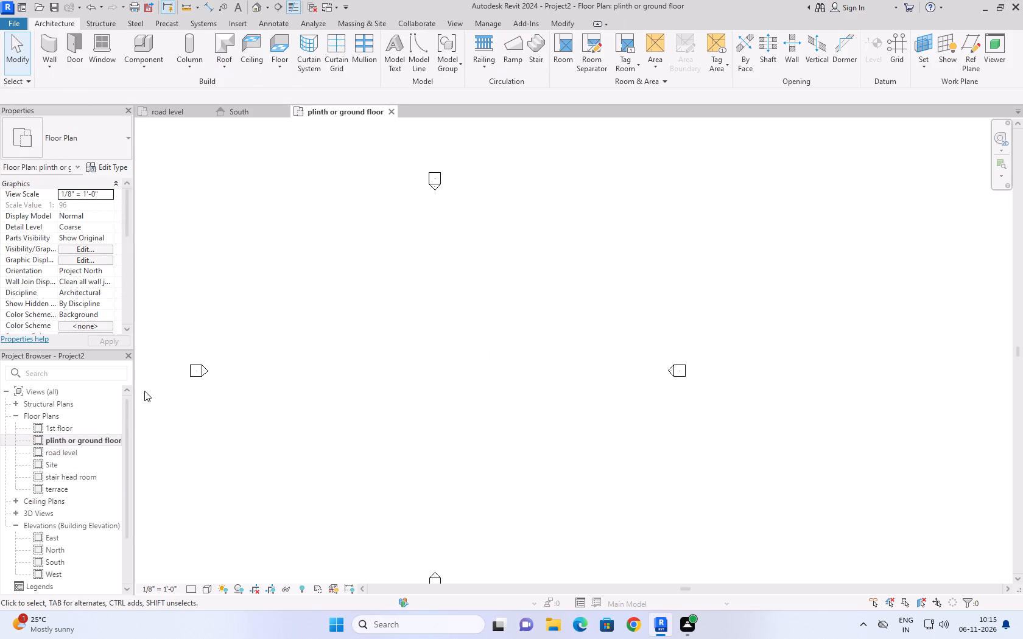
pyautogui.doubleClick(92, 436)
pyautogui.click(69, 453)
pyautogui.click(68, 447)
pyautogui.doubleClick(68, 447)
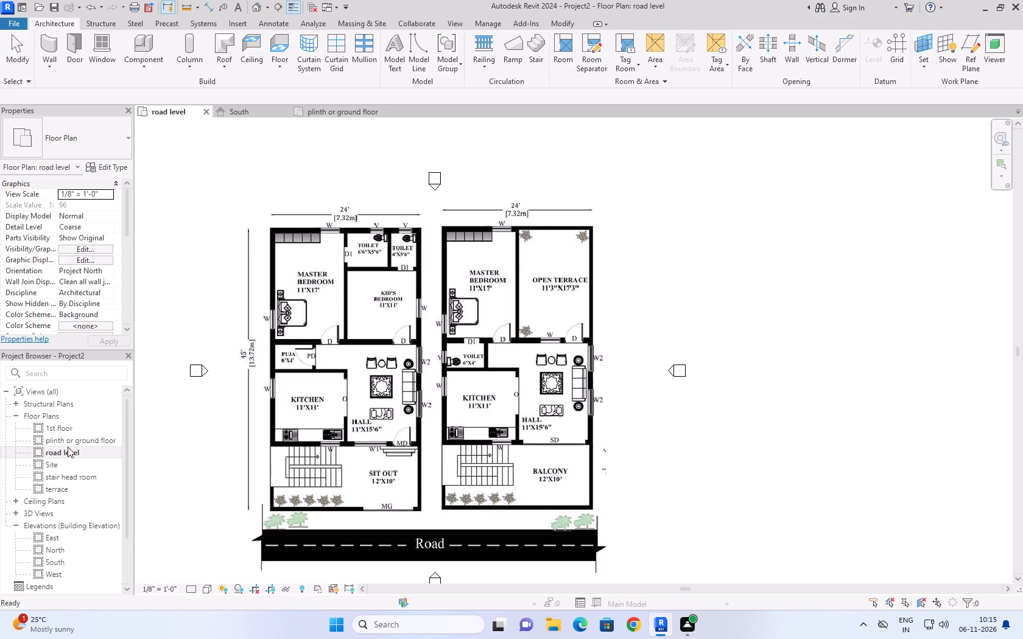
# Examine the dimension and draw layer properties of the floor plan image on the road level plan.
pyautogui.click(319, 236)
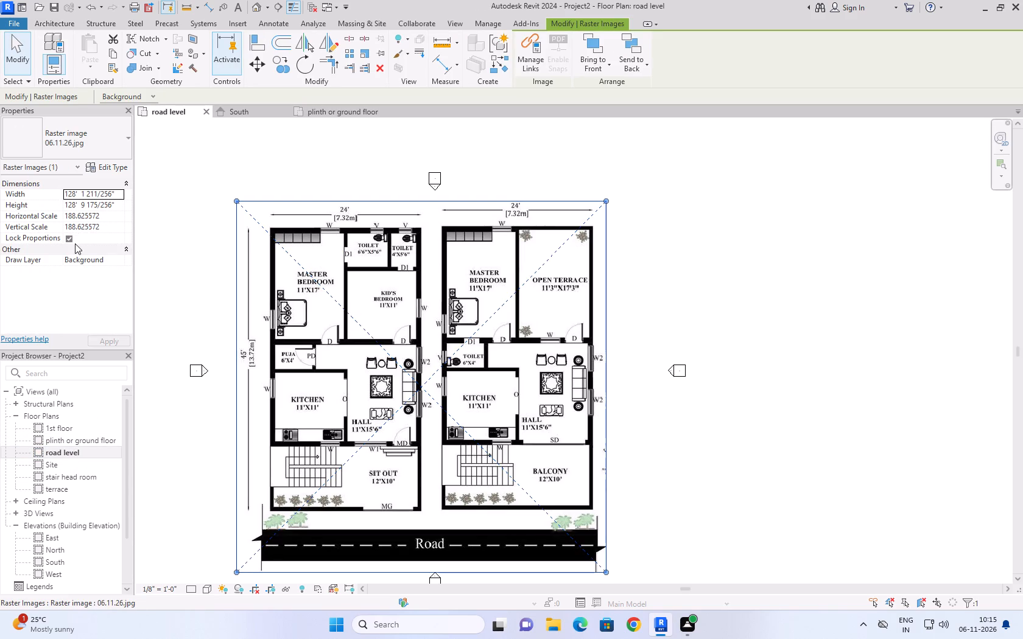
pyautogui.click(127, 181)
pyautogui.click(127, 181)
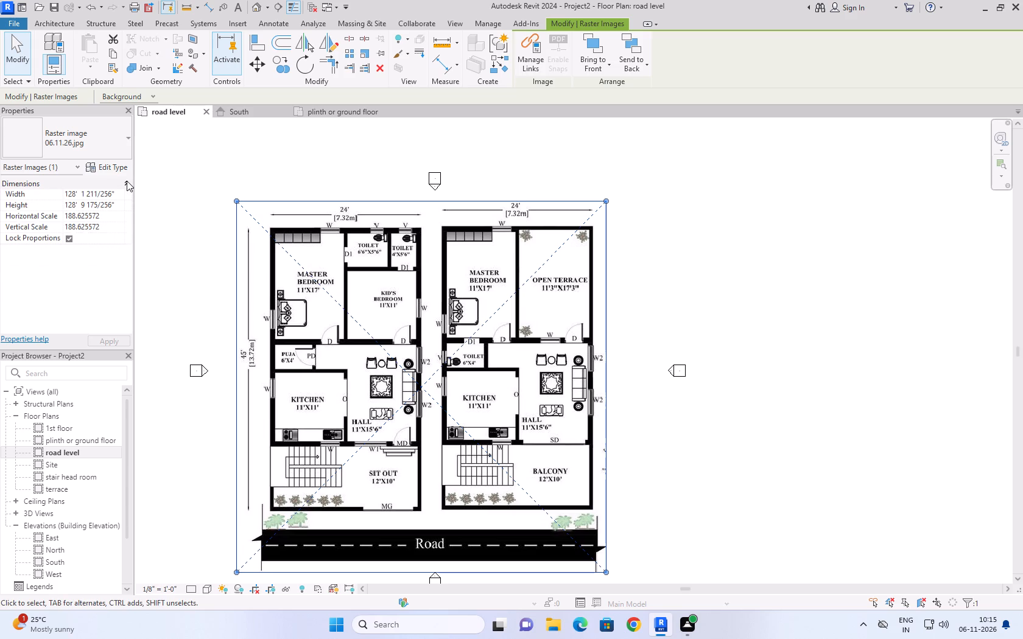
pyautogui.click(127, 248)
pyautogui.click(127, 248)
pyautogui.moveTo(199, 229); pyautogui.dragTo(254, 196, button='middle')
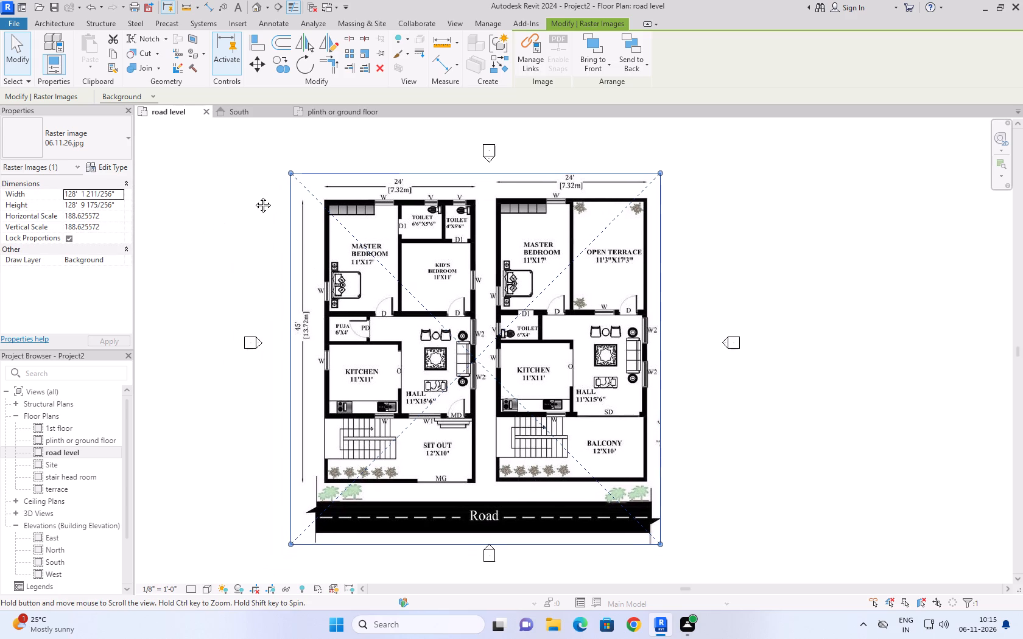
pyautogui.moveTo(254, 196); pyautogui.dragTo(254, 181, button='middle')
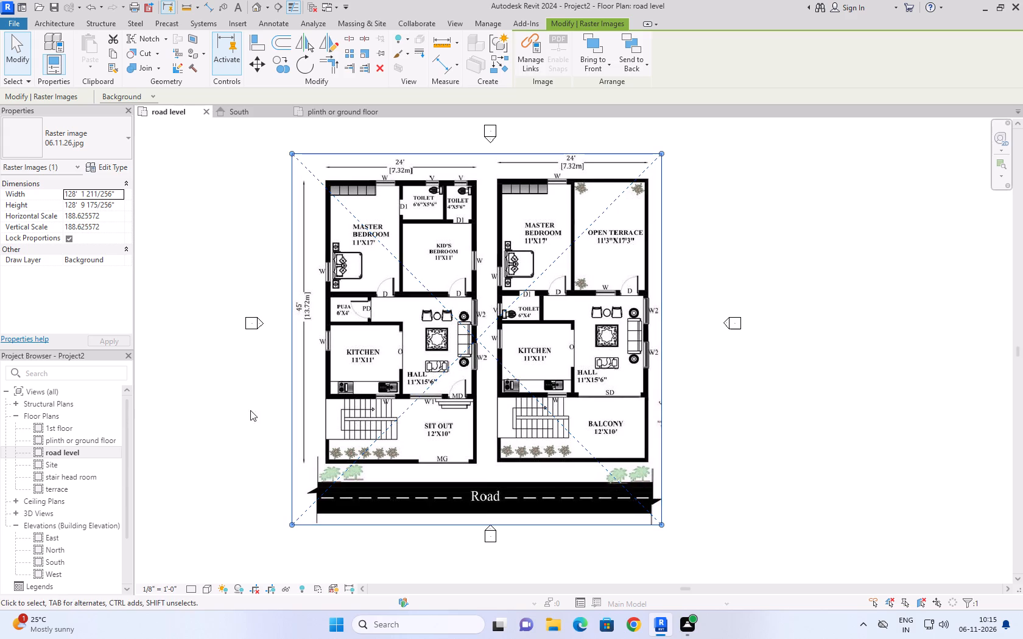
pyautogui.moveTo(228, 245); pyautogui.dragTo(219, 268, button='middle')
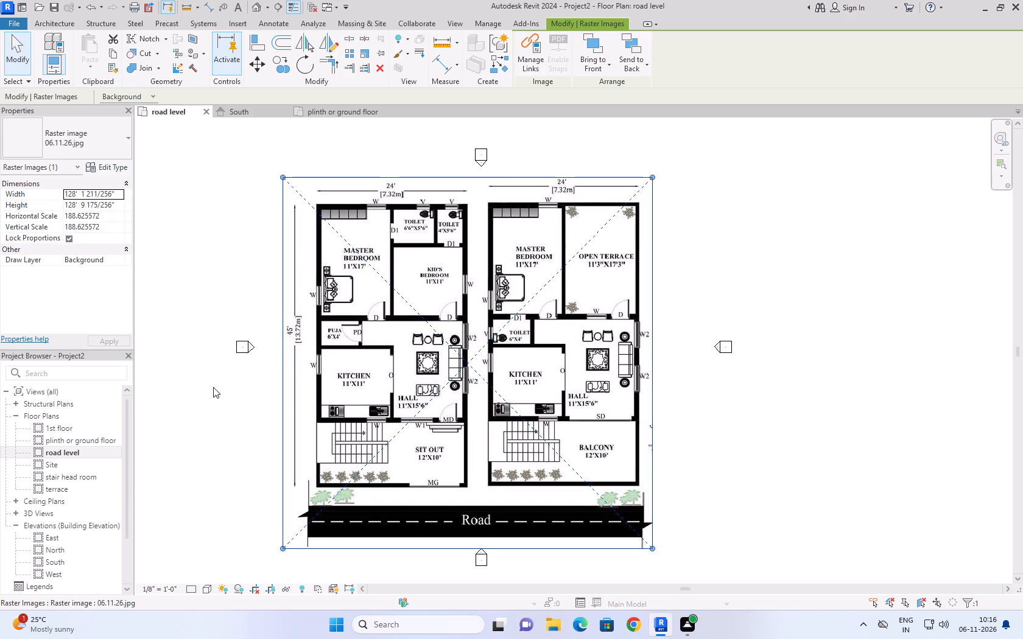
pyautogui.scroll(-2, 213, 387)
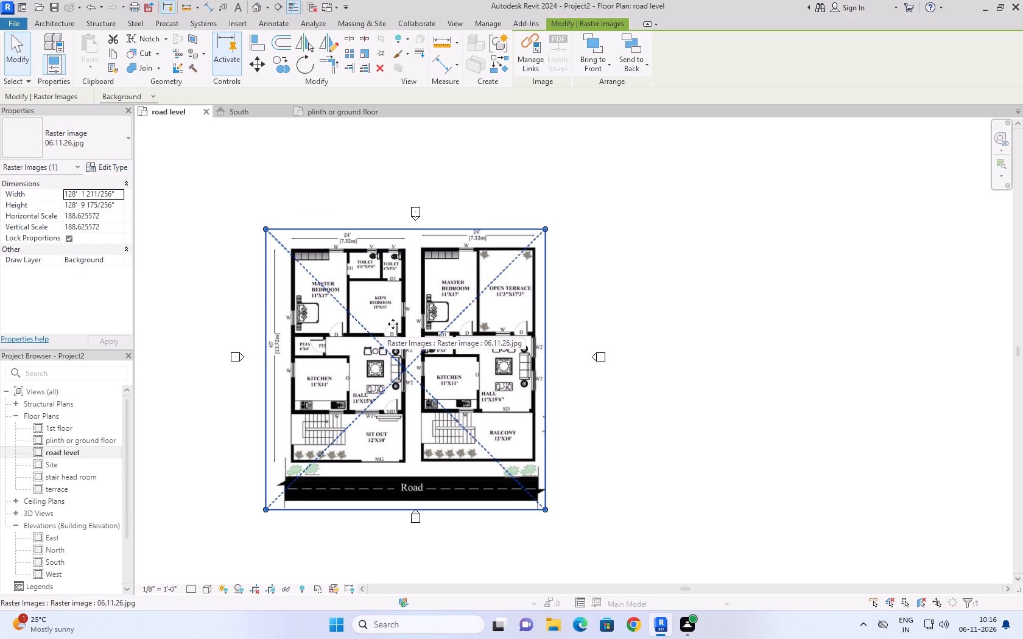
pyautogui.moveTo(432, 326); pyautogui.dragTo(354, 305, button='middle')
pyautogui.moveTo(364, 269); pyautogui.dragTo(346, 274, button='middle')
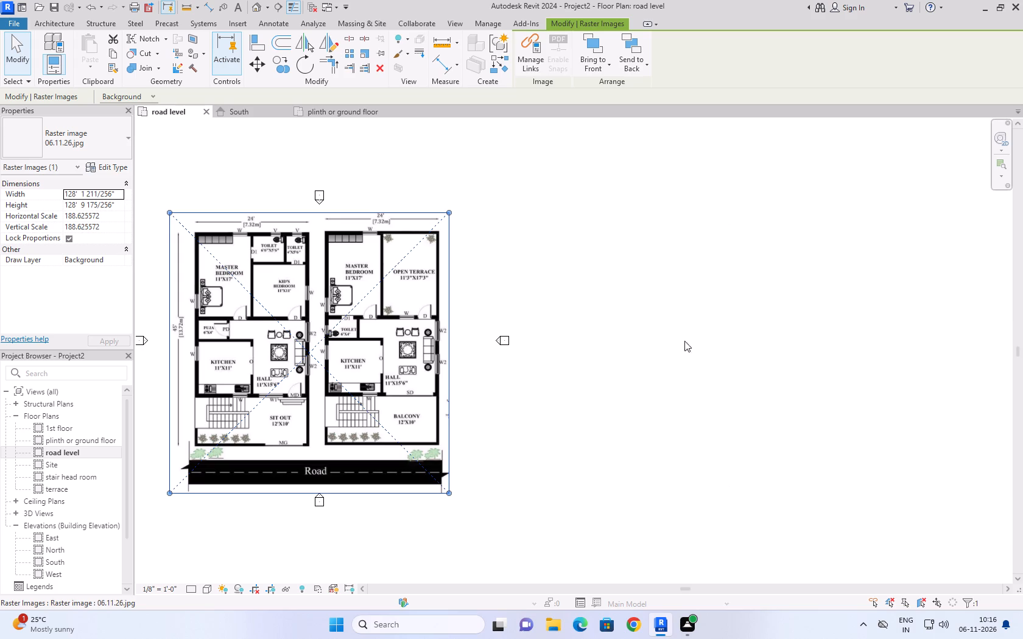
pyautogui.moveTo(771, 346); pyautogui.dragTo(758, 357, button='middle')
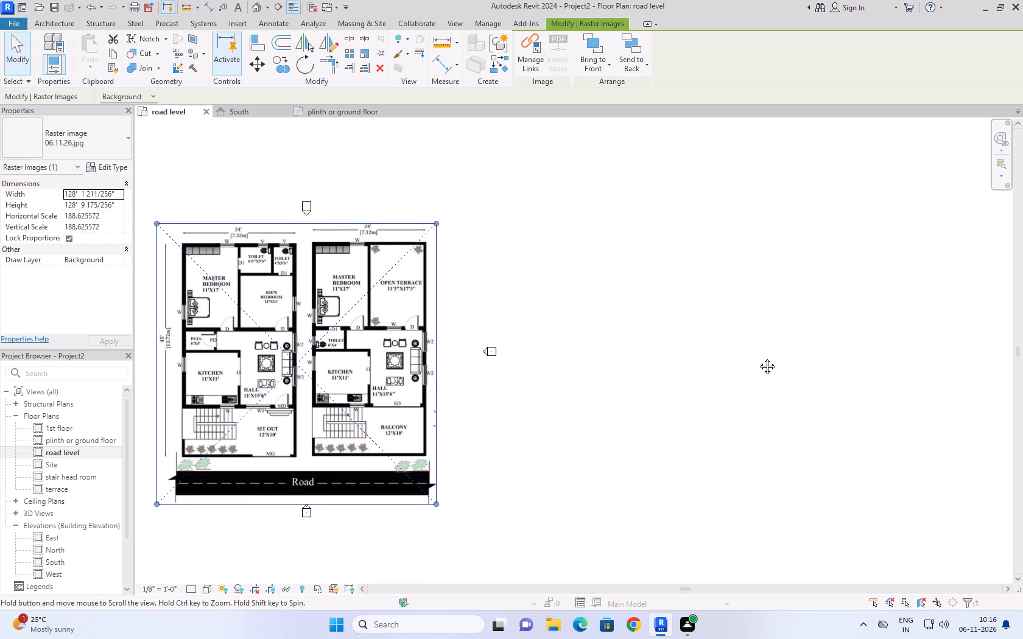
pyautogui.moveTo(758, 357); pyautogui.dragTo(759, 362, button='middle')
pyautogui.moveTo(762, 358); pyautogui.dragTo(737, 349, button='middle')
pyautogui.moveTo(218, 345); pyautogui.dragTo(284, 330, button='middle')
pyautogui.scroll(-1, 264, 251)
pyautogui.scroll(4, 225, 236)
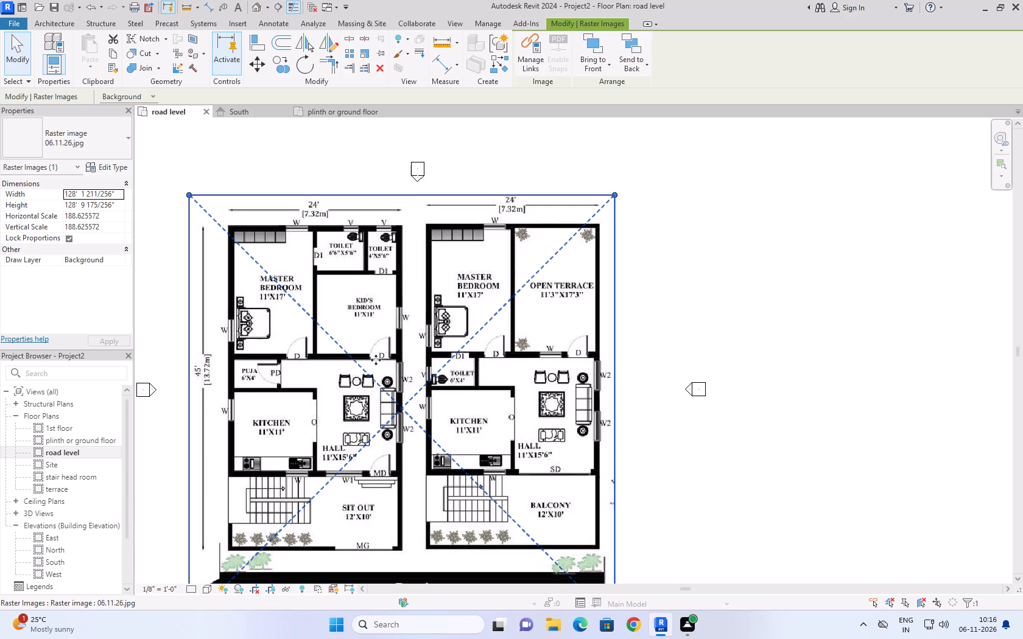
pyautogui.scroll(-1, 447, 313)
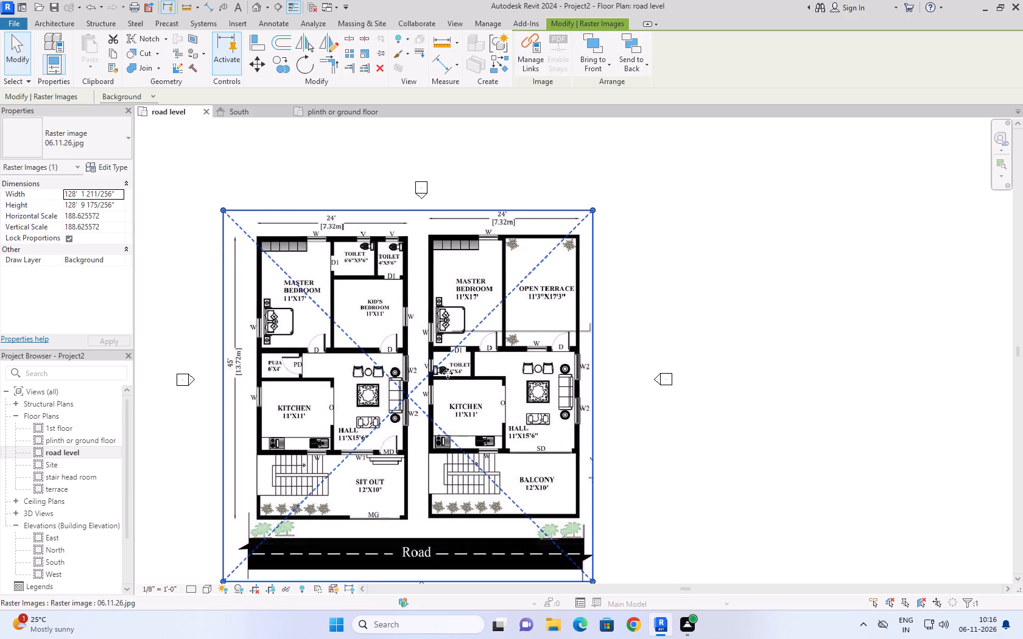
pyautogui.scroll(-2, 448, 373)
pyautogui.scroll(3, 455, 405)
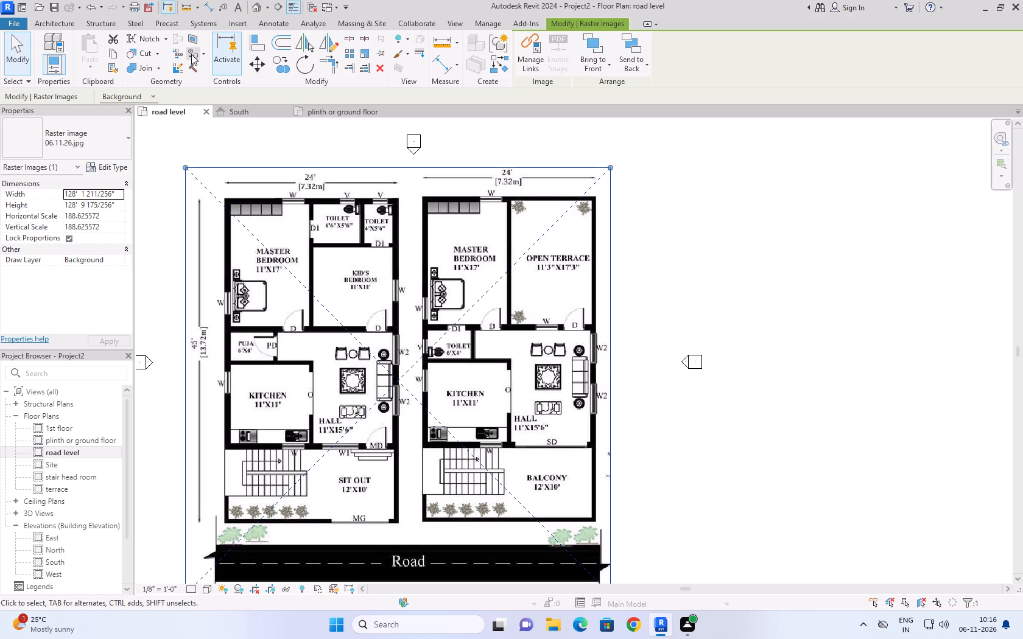
# Start the Wall command and duplicate the Generic - 8" basic wall type under the name wall 9".
pyautogui.click(59, 23)
pyautogui.click(55, 43)
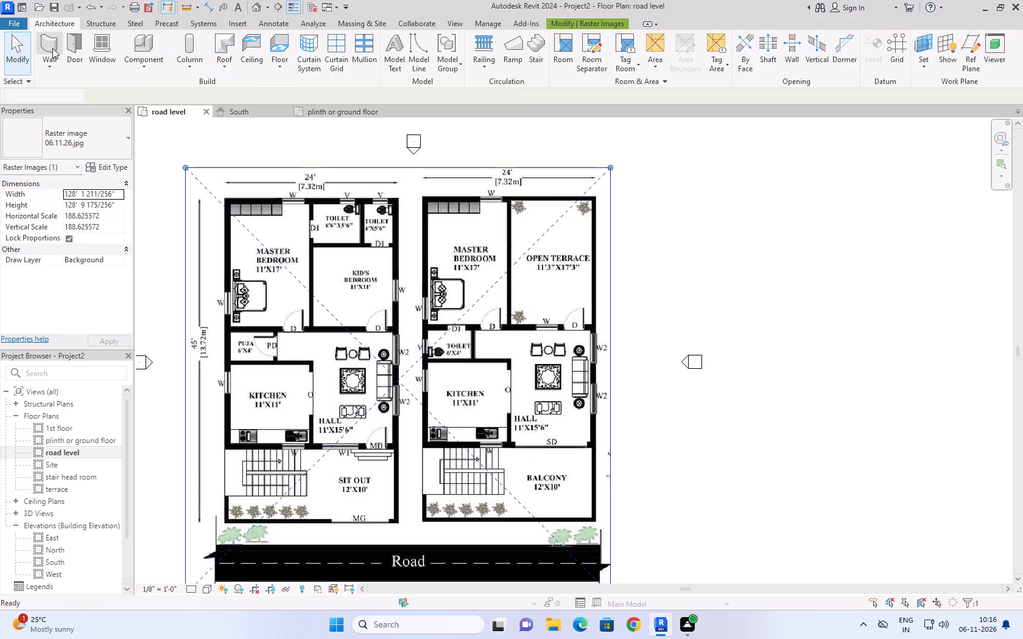
pyautogui.click(113, 166)
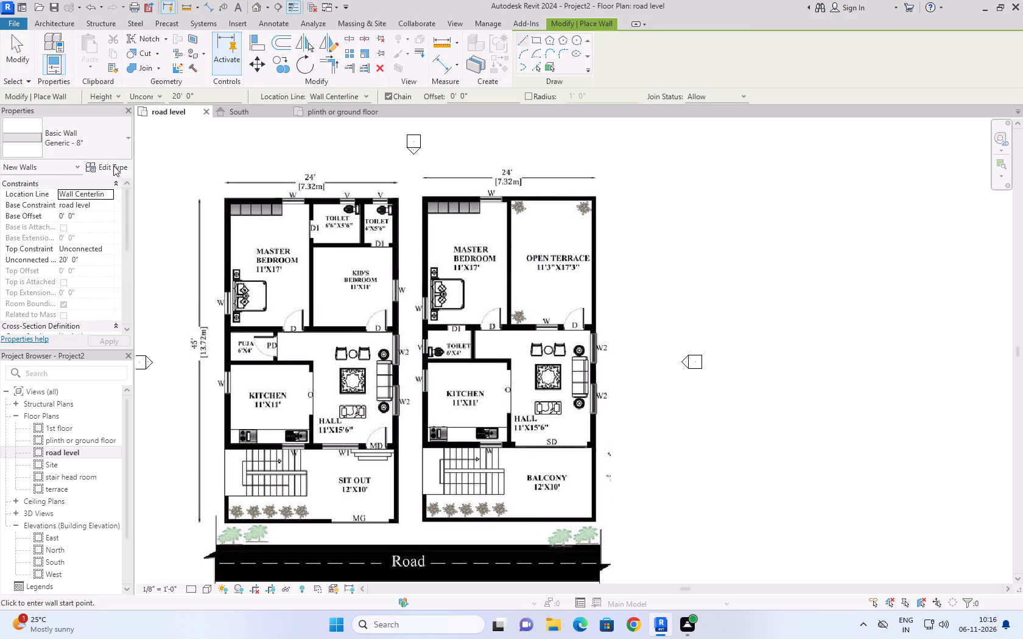
pyautogui.click(299, 149)
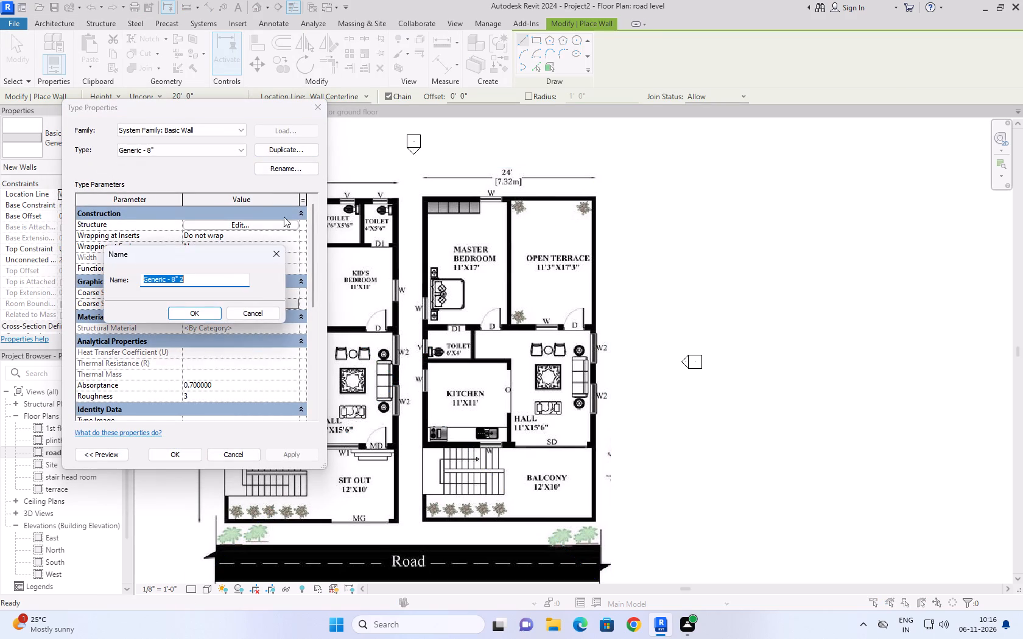
pyautogui.write('wall')
pyautogui.press('space')
pyautogui.write("9''")
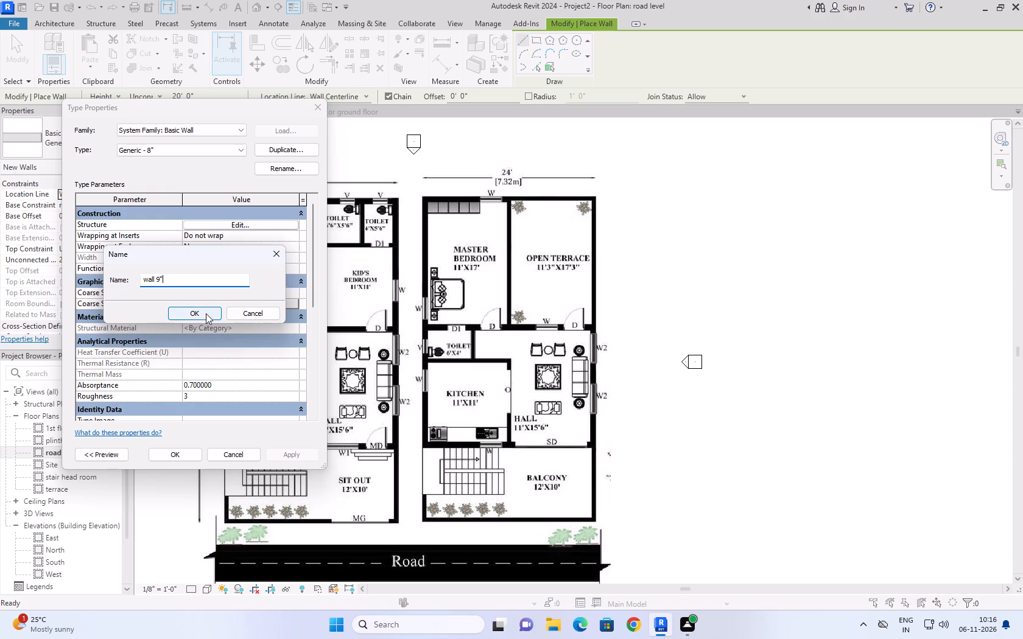
pyautogui.click(202, 310)
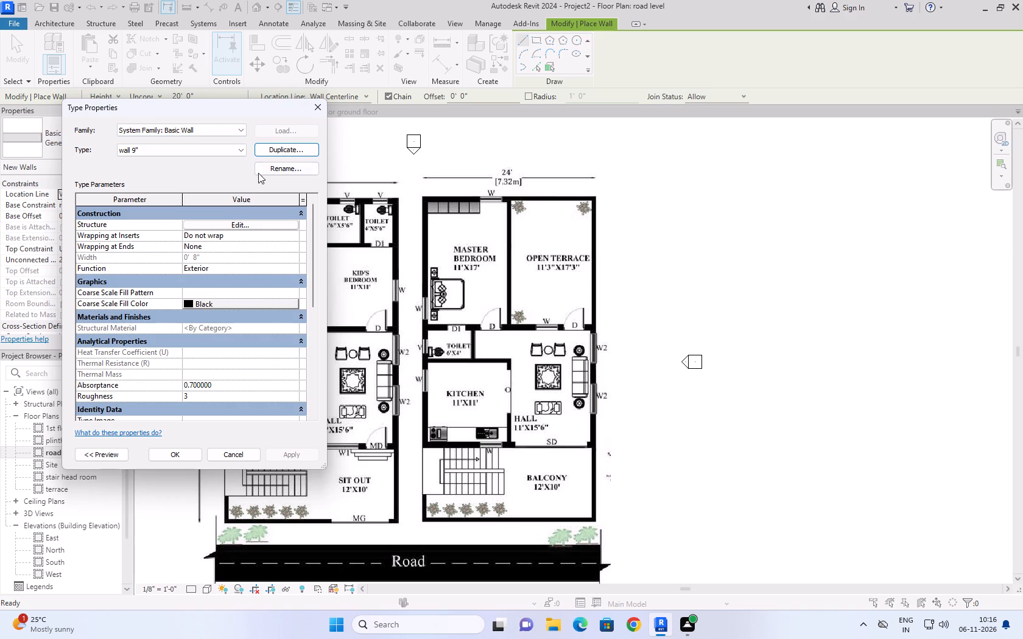
# Set the structure layer thickness of the wall 9" type to 9" and apply the type changes.
pyautogui.click(270, 226)
pyautogui.click(204, 250)
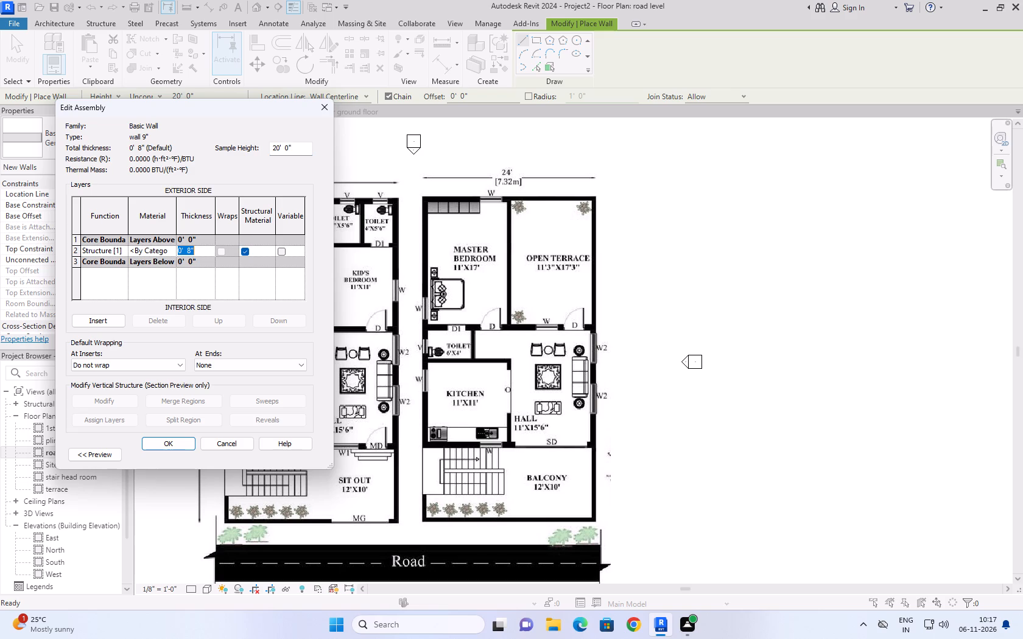
pyautogui.write("9''")
pyautogui.click(181, 447)
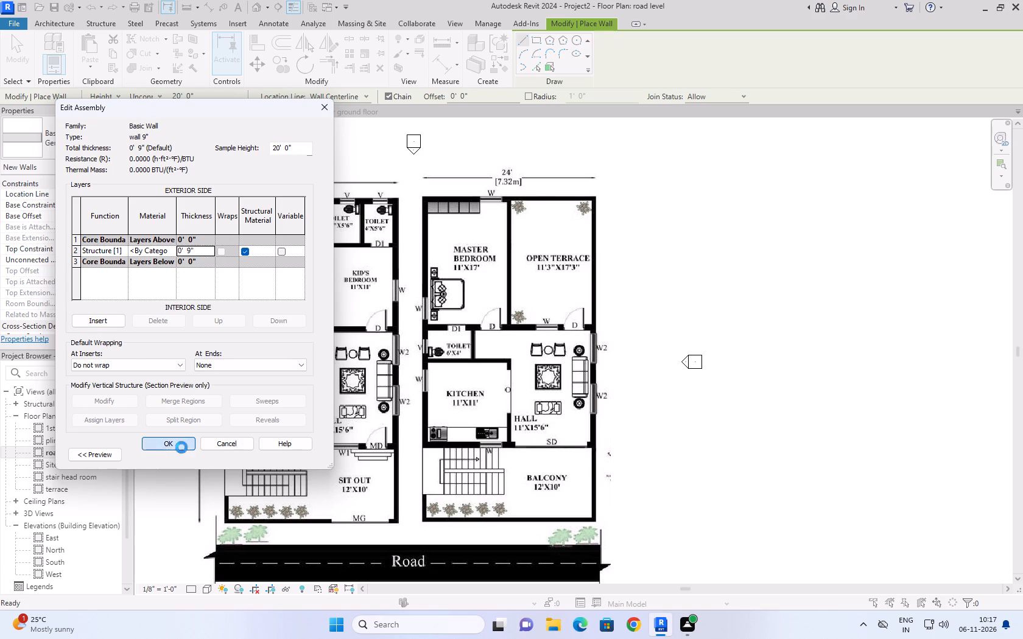
pyautogui.click(275, 458)
pyautogui.click(199, 453)
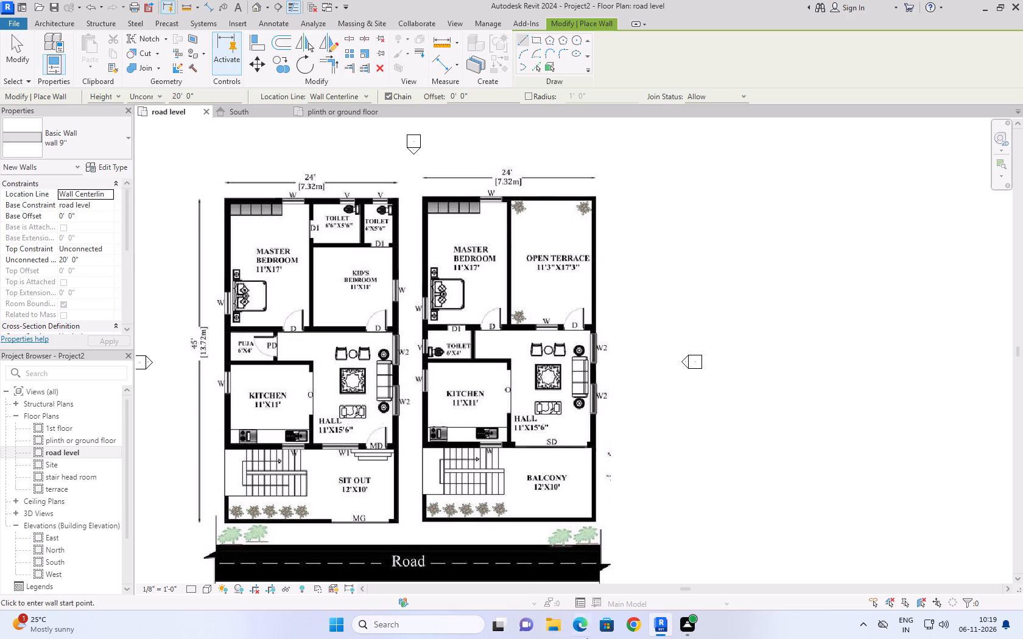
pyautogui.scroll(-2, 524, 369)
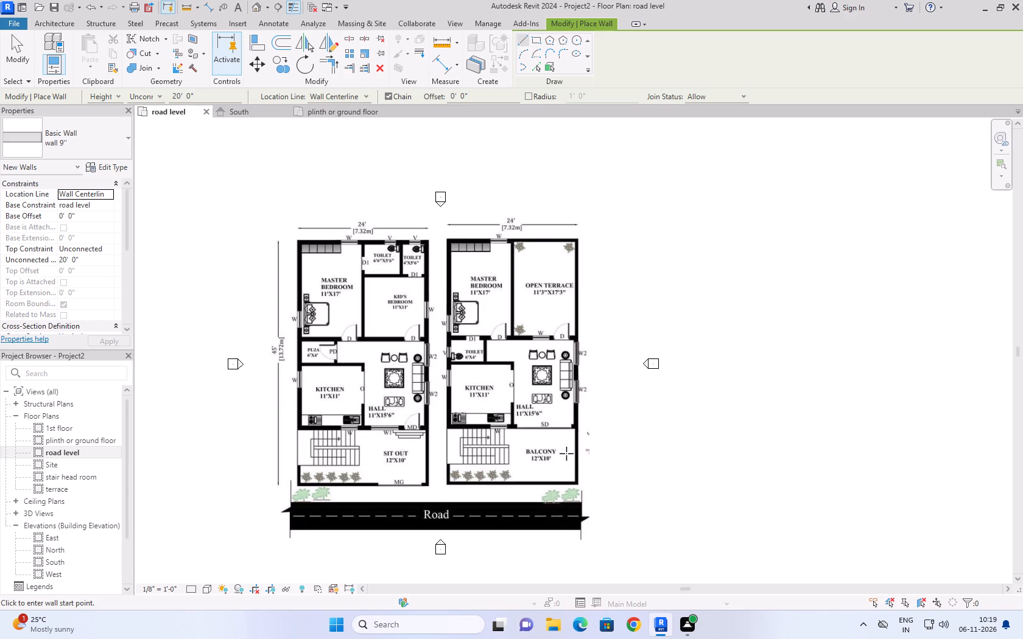
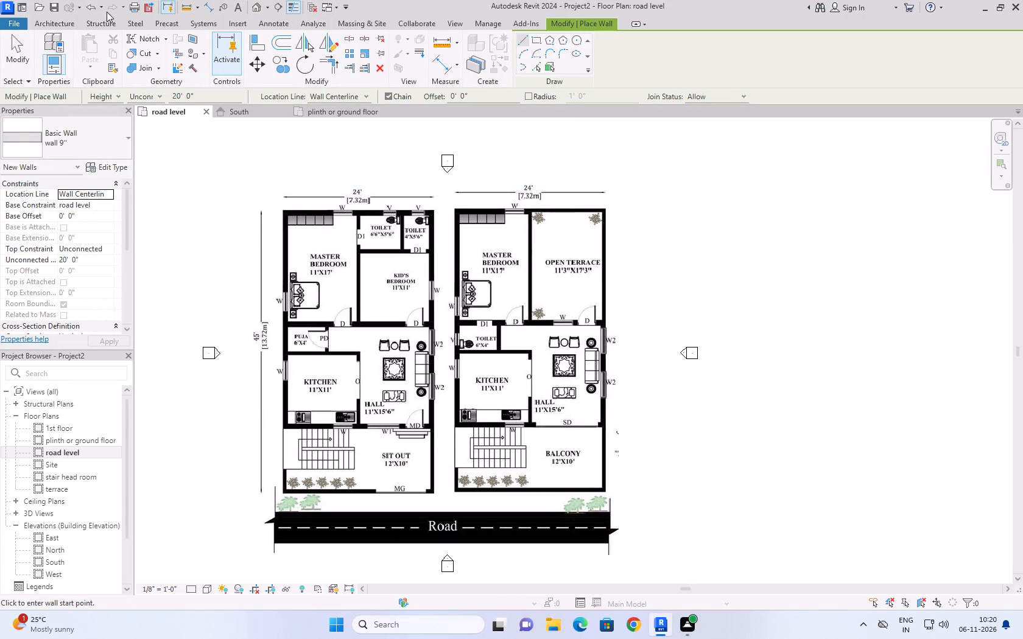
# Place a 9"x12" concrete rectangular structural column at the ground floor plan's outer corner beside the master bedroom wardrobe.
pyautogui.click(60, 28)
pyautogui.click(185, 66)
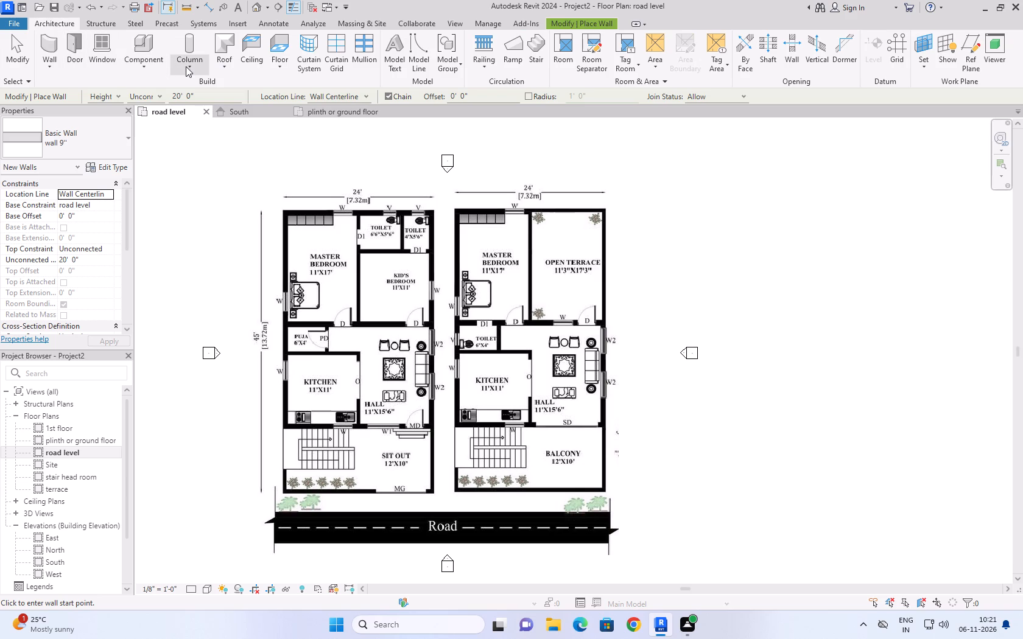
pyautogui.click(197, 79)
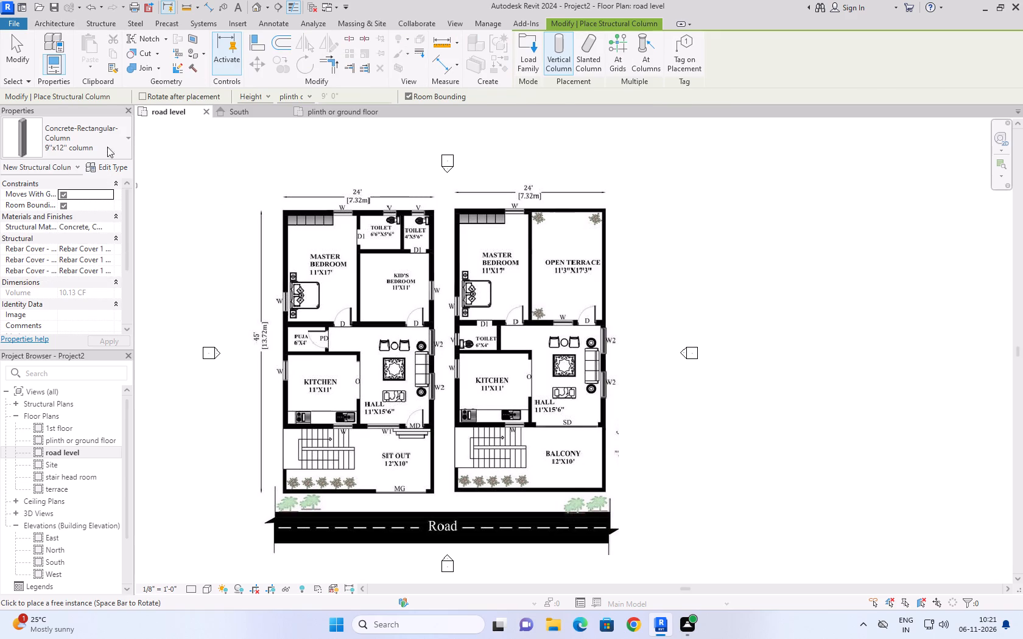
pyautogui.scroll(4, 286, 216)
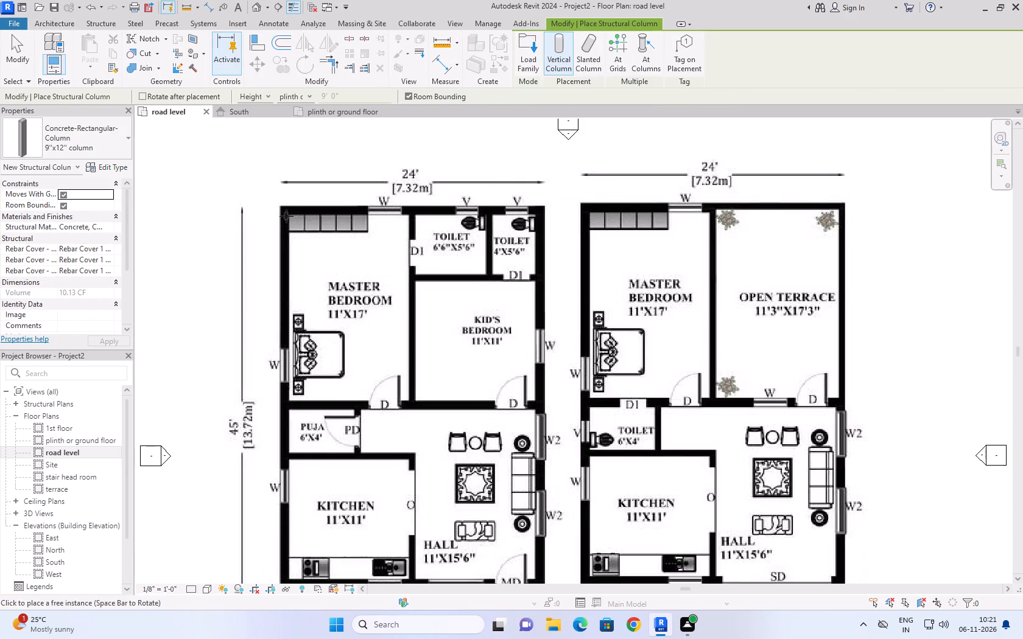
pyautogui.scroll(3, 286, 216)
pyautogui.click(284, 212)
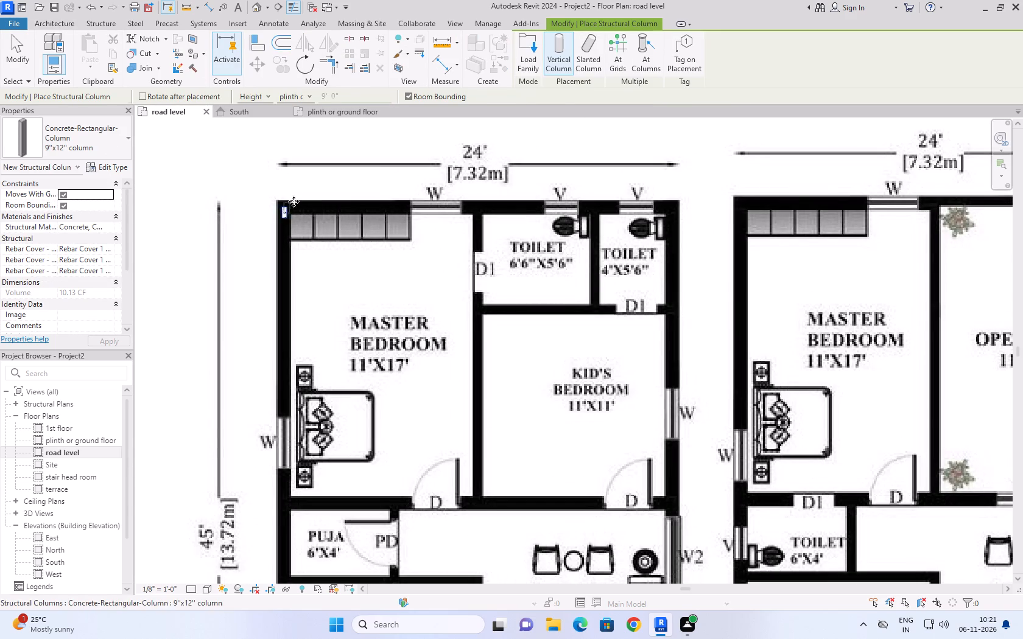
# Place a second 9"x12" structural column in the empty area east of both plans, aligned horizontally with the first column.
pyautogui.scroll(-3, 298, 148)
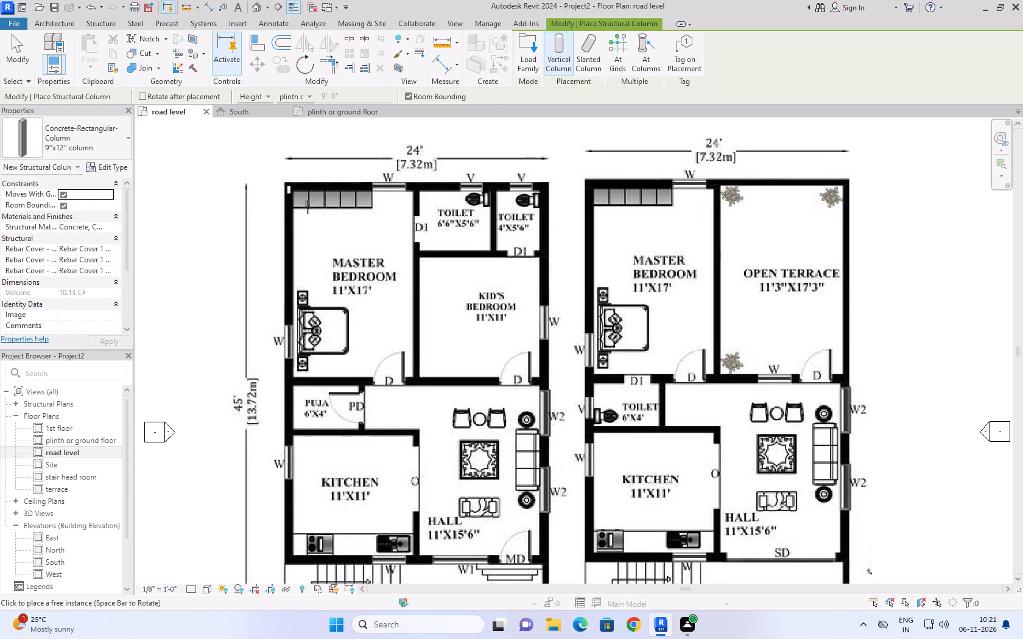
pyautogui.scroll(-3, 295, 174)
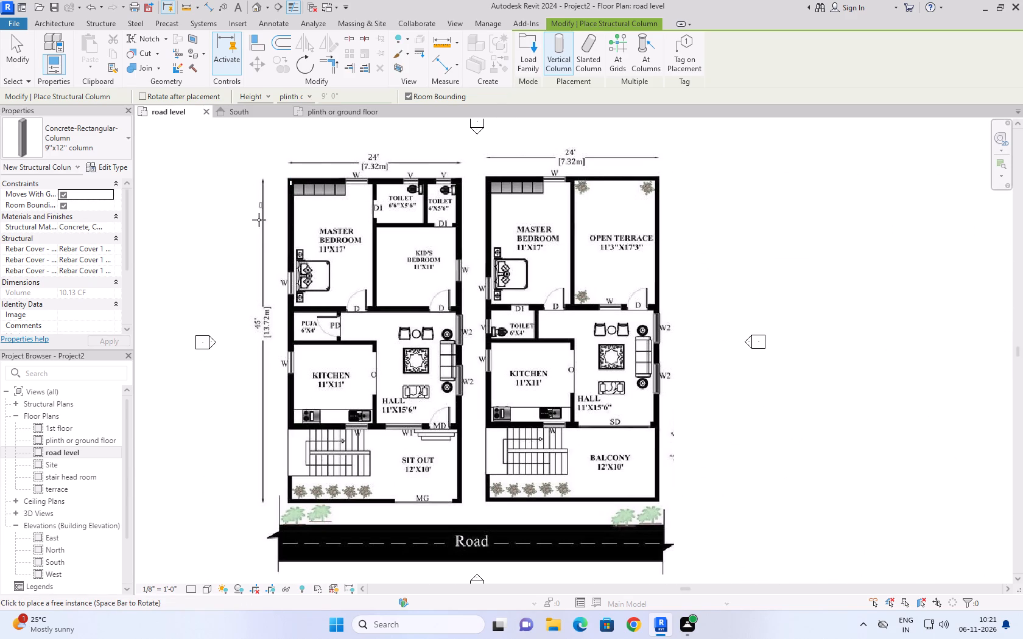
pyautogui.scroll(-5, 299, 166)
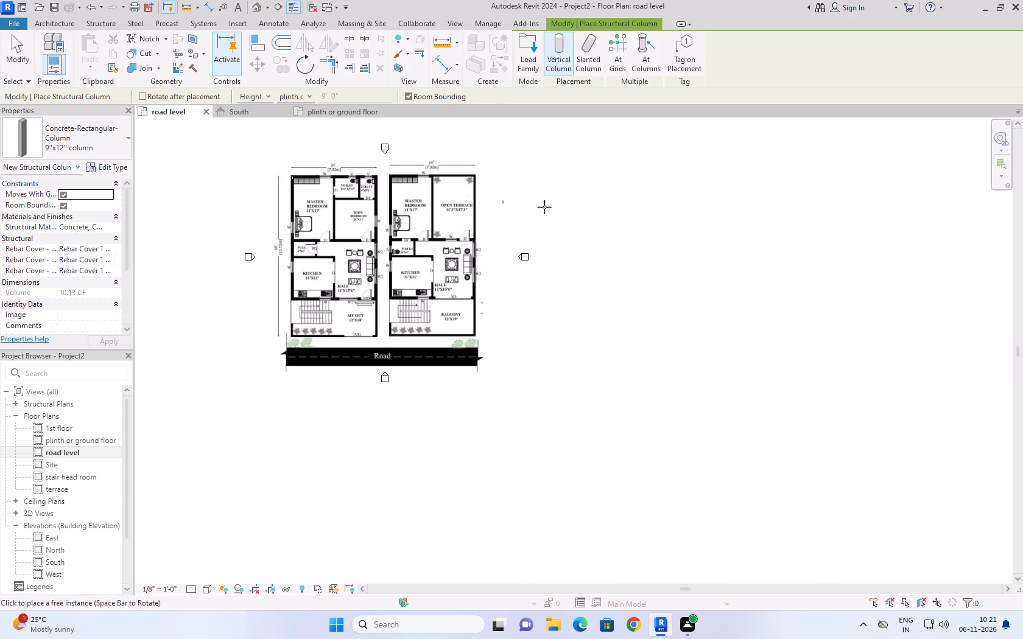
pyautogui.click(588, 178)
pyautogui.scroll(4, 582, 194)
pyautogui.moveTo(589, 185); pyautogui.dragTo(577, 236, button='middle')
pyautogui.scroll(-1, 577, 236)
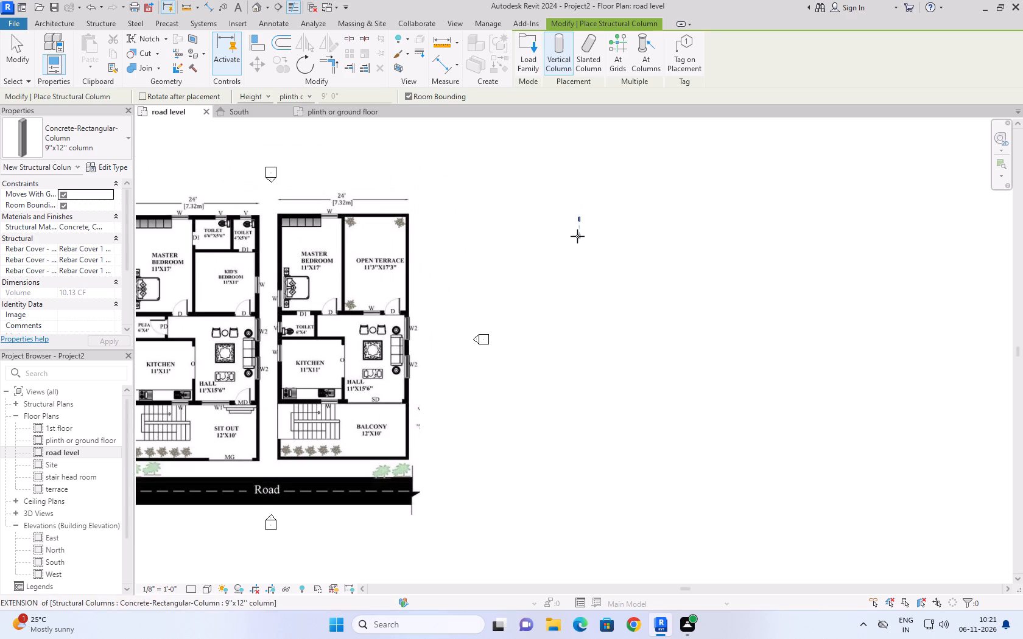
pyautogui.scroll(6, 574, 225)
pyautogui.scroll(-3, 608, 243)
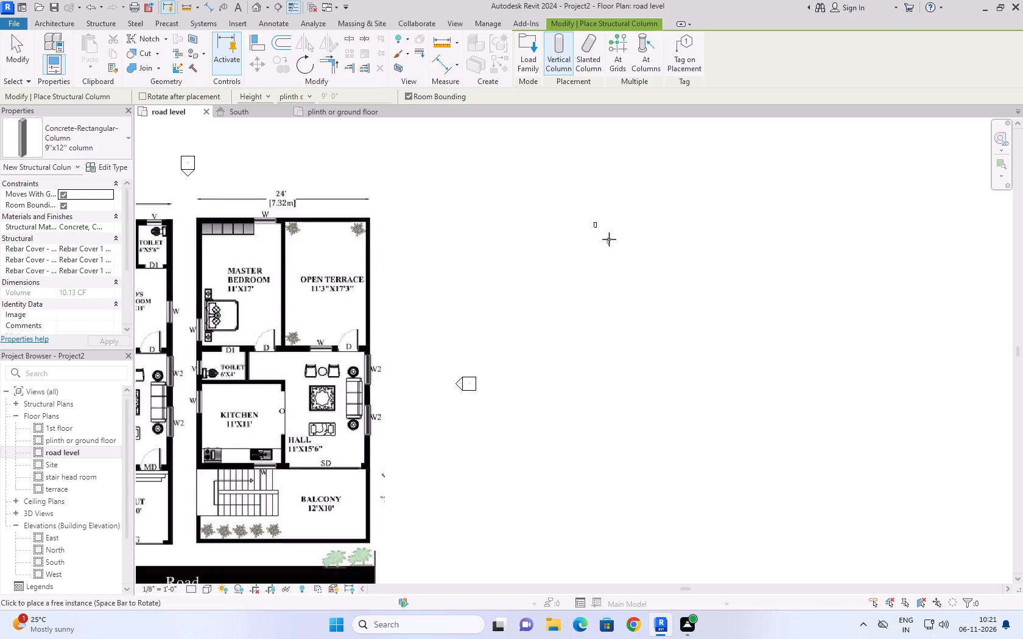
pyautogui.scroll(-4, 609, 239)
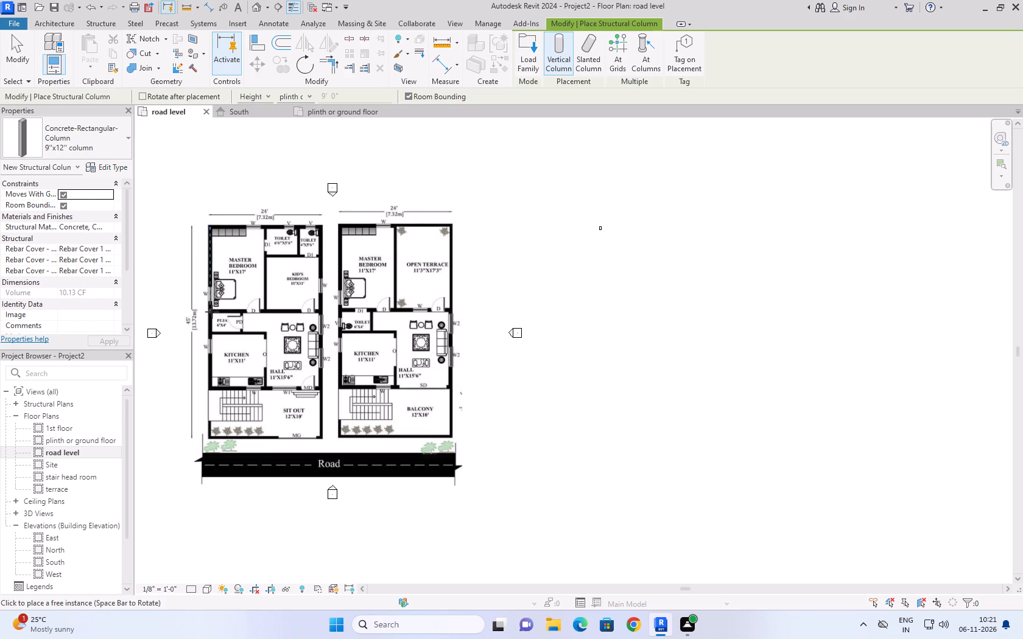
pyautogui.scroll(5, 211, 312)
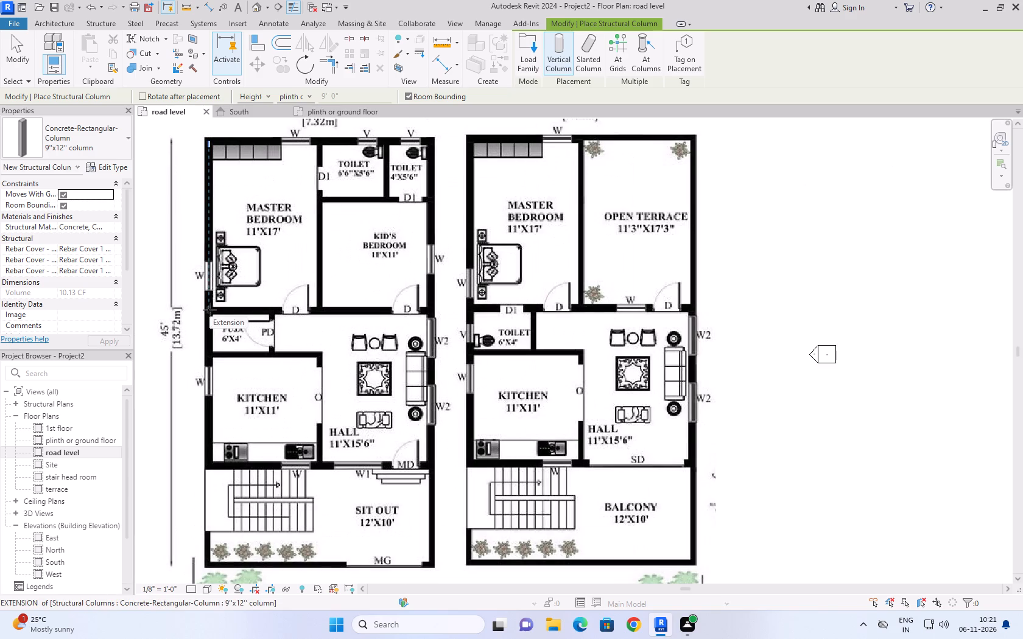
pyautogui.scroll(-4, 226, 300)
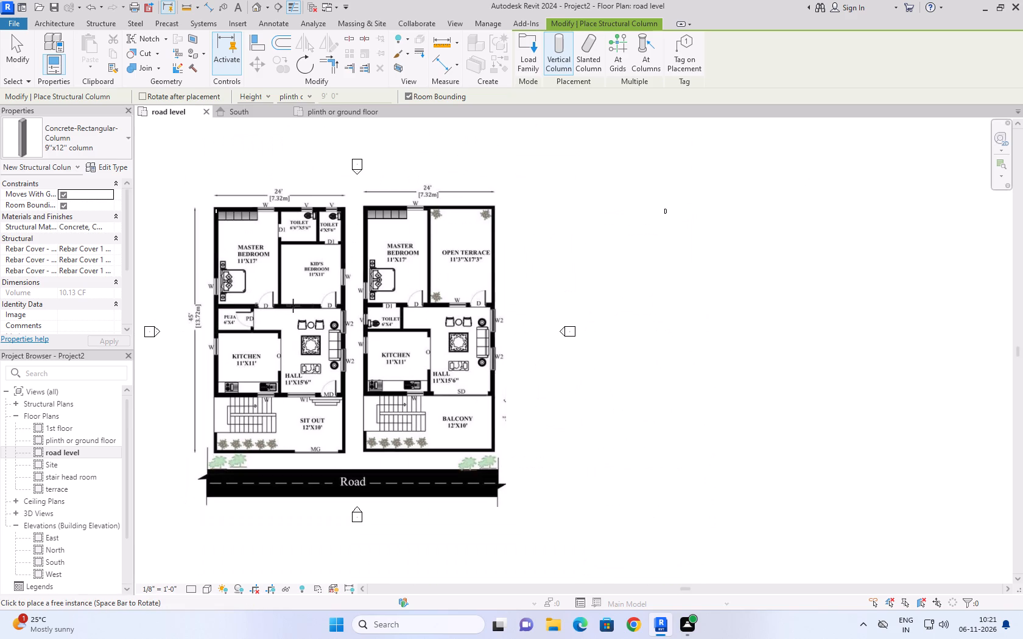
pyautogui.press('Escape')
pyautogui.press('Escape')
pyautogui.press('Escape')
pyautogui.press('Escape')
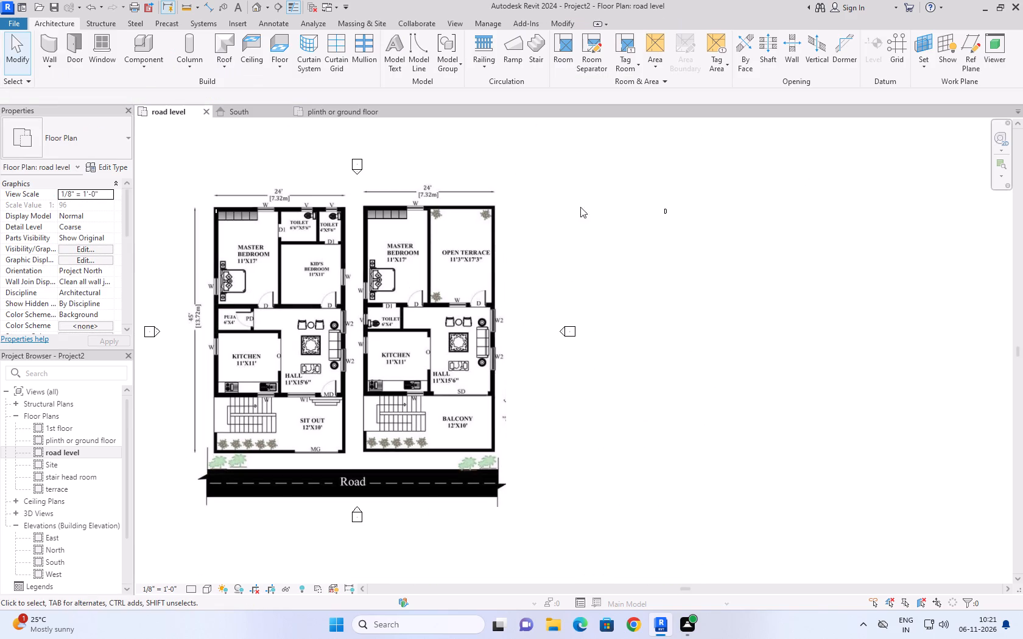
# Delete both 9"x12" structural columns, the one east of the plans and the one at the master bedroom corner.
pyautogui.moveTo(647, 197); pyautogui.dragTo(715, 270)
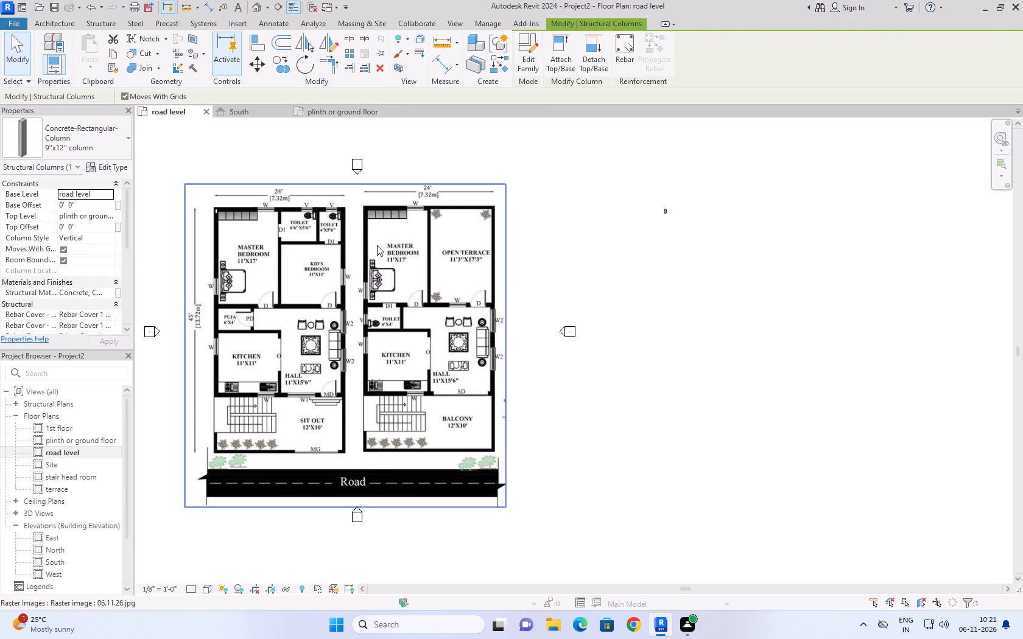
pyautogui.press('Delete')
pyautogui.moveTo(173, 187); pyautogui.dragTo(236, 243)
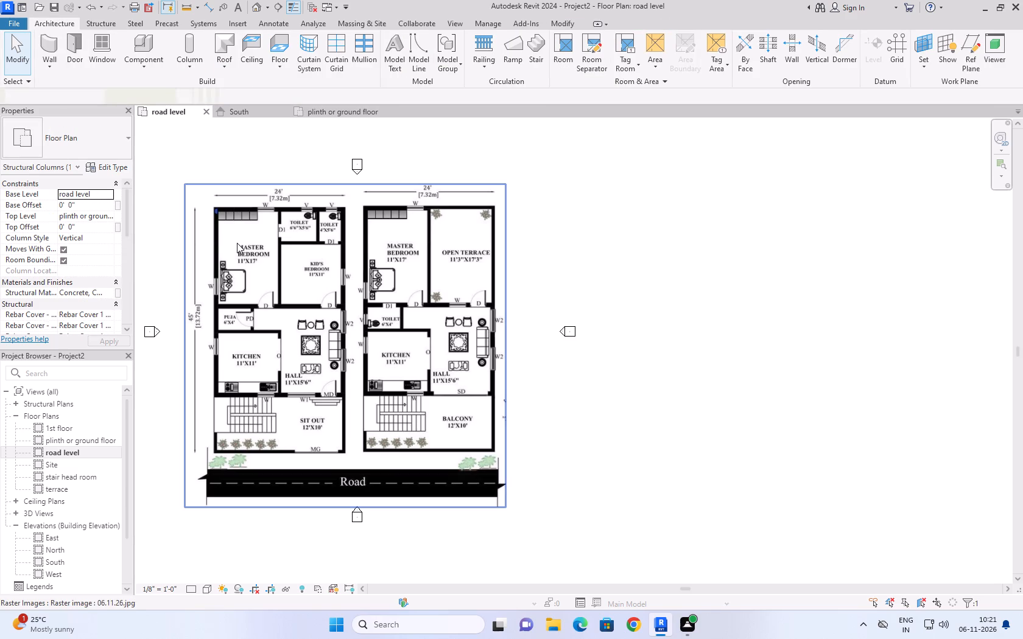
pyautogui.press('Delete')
# Draw a wall 9" wall along the ground floor plan's rear edge, from the master bedroom corner to the 4'x5'6" toilet's outer corner.
pyautogui.scroll(-5, 359, 225)
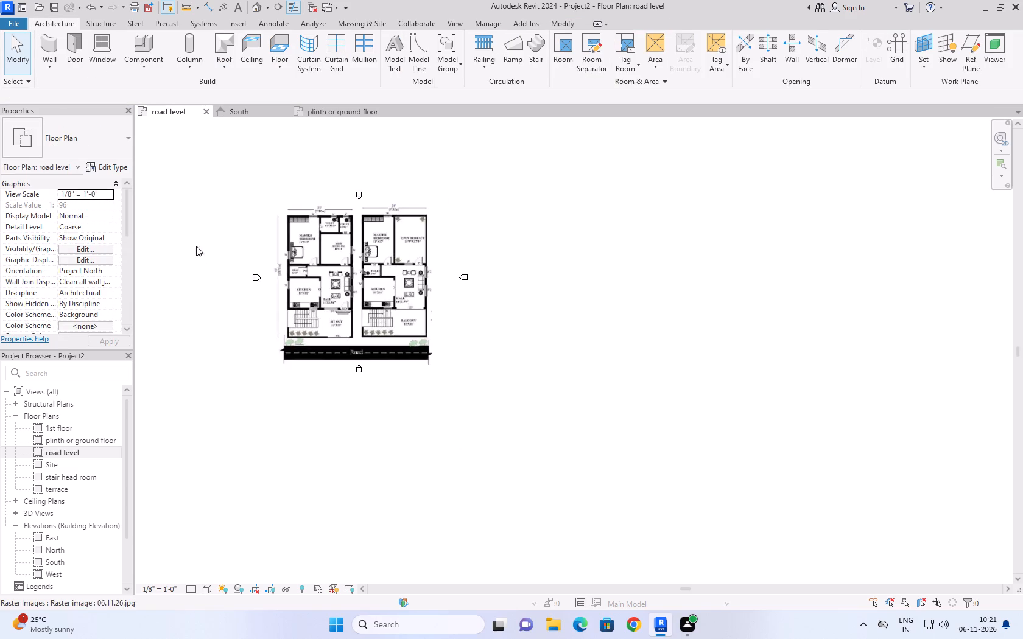
pyautogui.scroll(4, 209, 204)
pyautogui.click(43, 44)
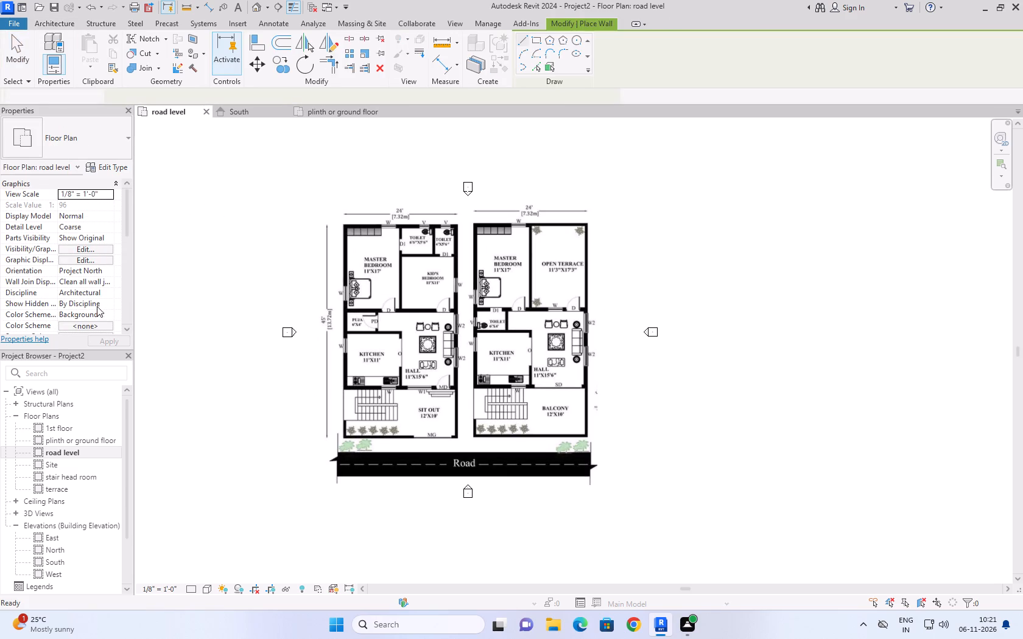
pyautogui.scroll(4, 445, 256)
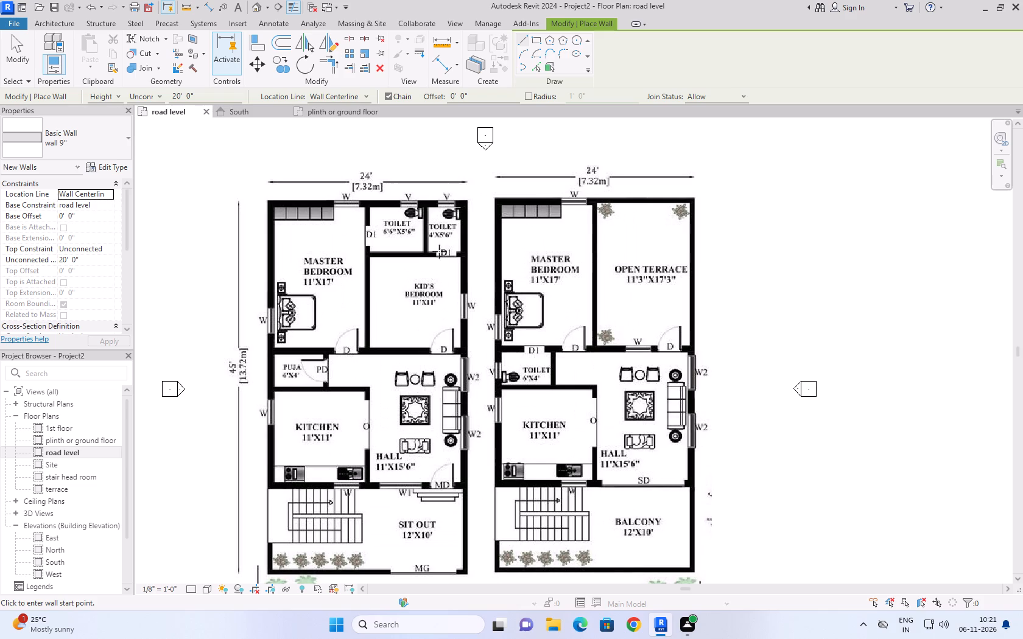
pyautogui.scroll(4, 267, 203)
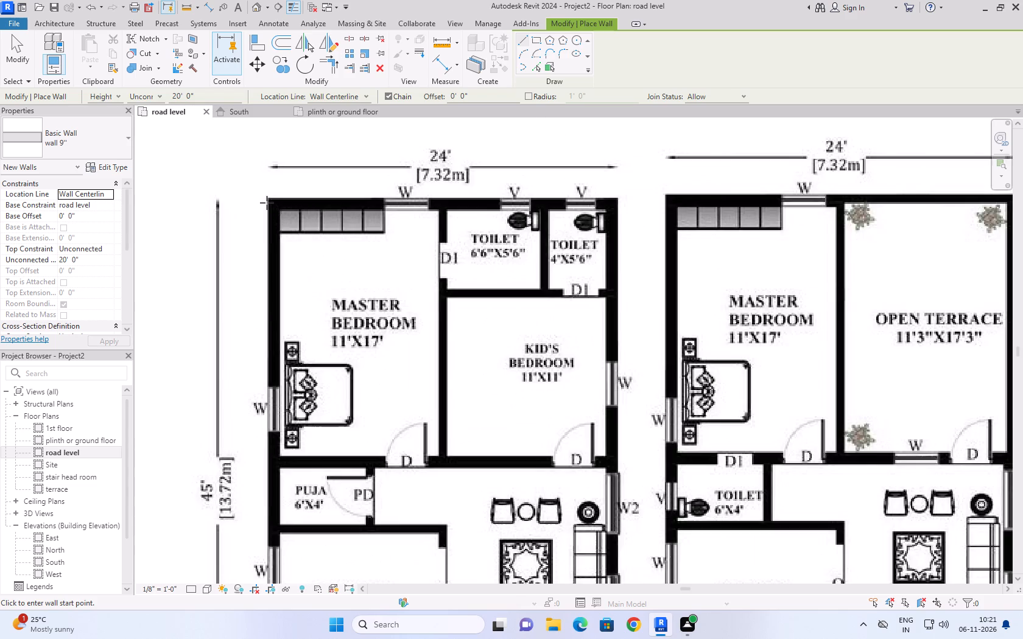
pyautogui.scroll(3, 267, 204)
pyautogui.click(270, 197)
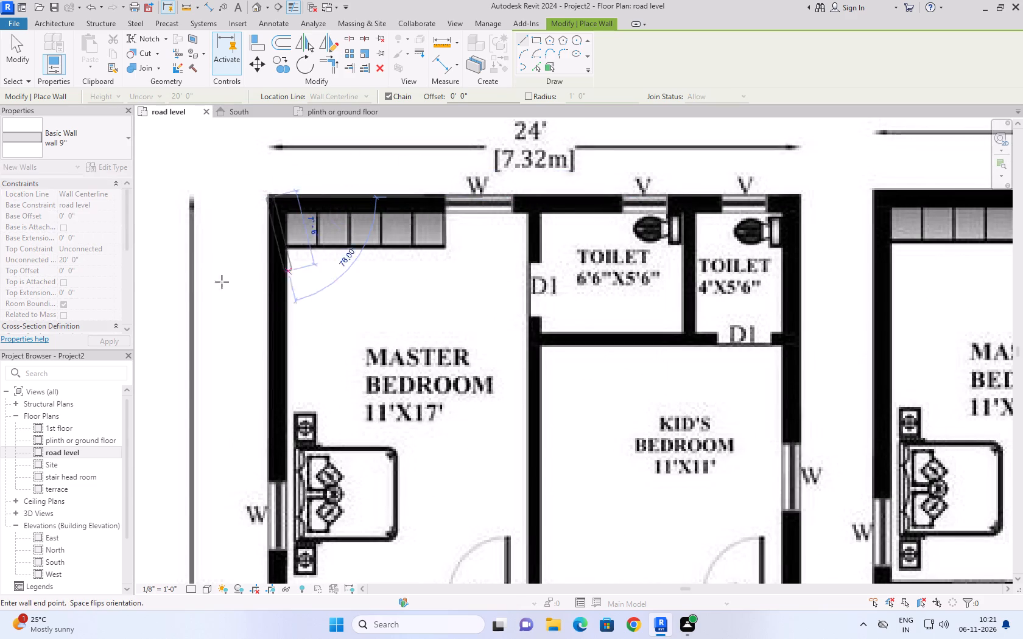
pyautogui.scroll(-5, 72, 249)
pyautogui.scroll(-4, 247, 223)
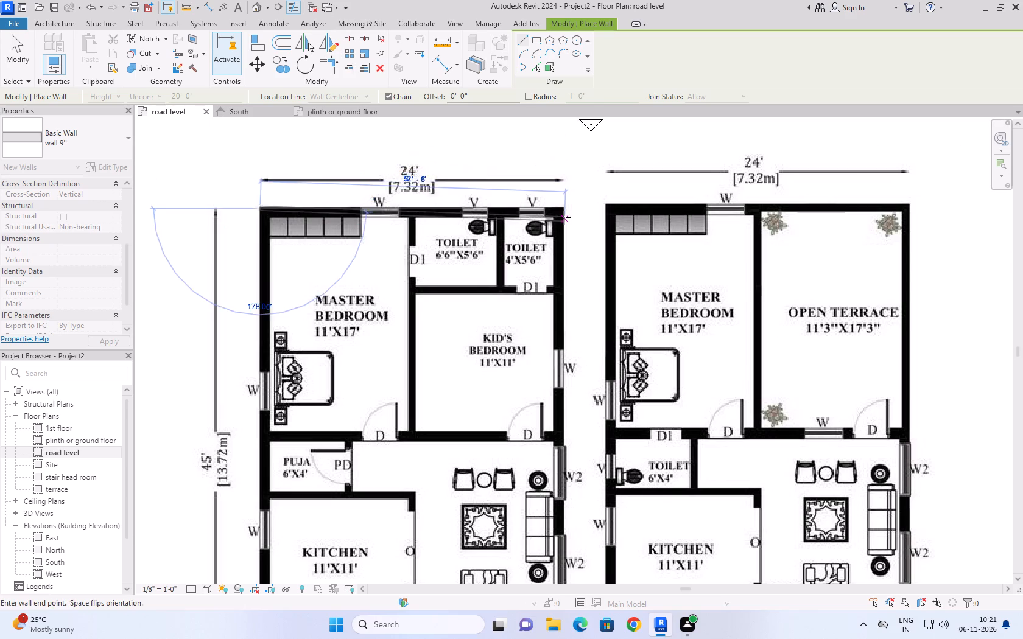
pyautogui.scroll(8, 564, 217)
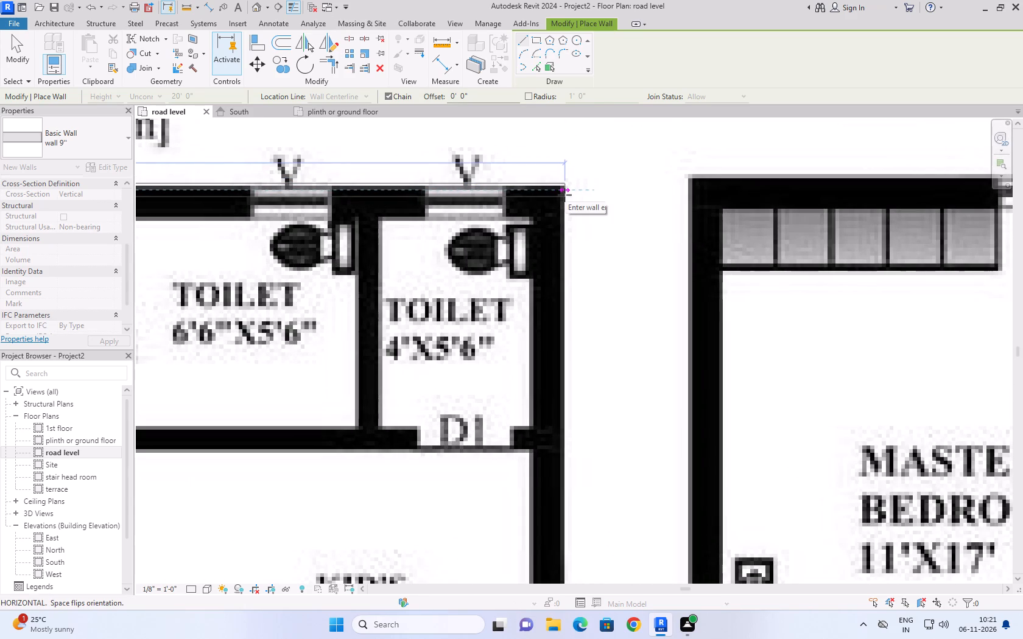
pyautogui.scroll(7, 558, 194)
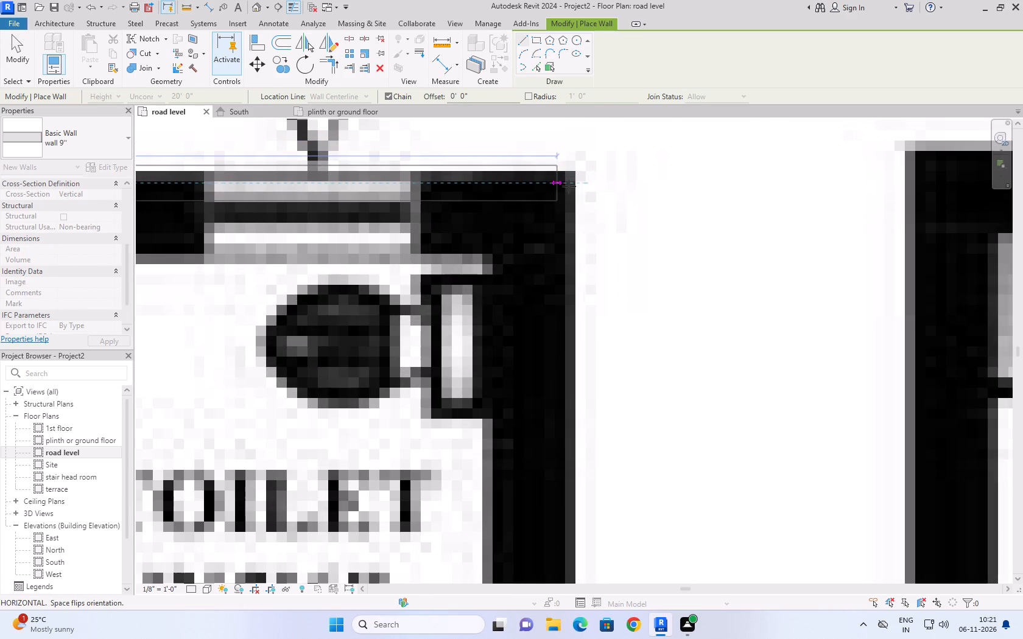
pyautogui.click(566, 190)
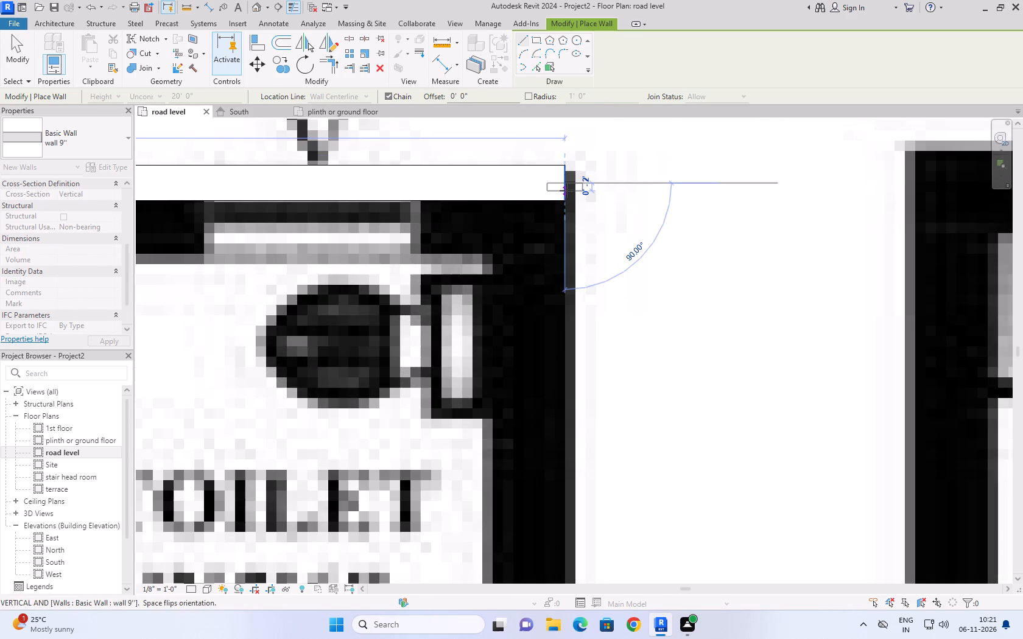
# Continue the wall 9" chain vertically along the kid's bedroom and hall side to the sit-out's outer front corner.
pyautogui.scroll(-12, 620, 179)
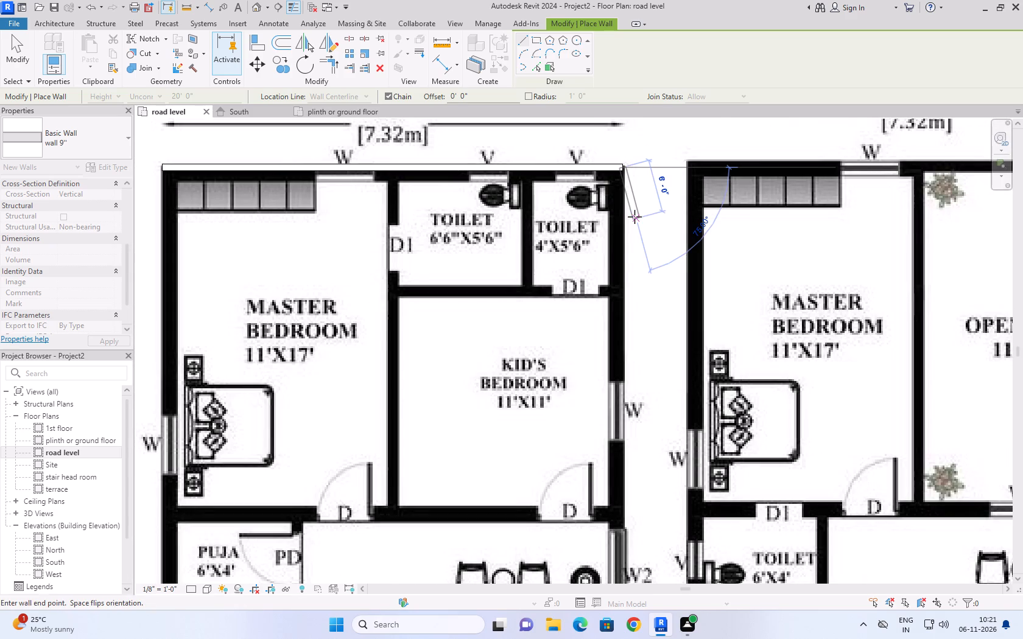
pyautogui.scroll(-9, 622, 256)
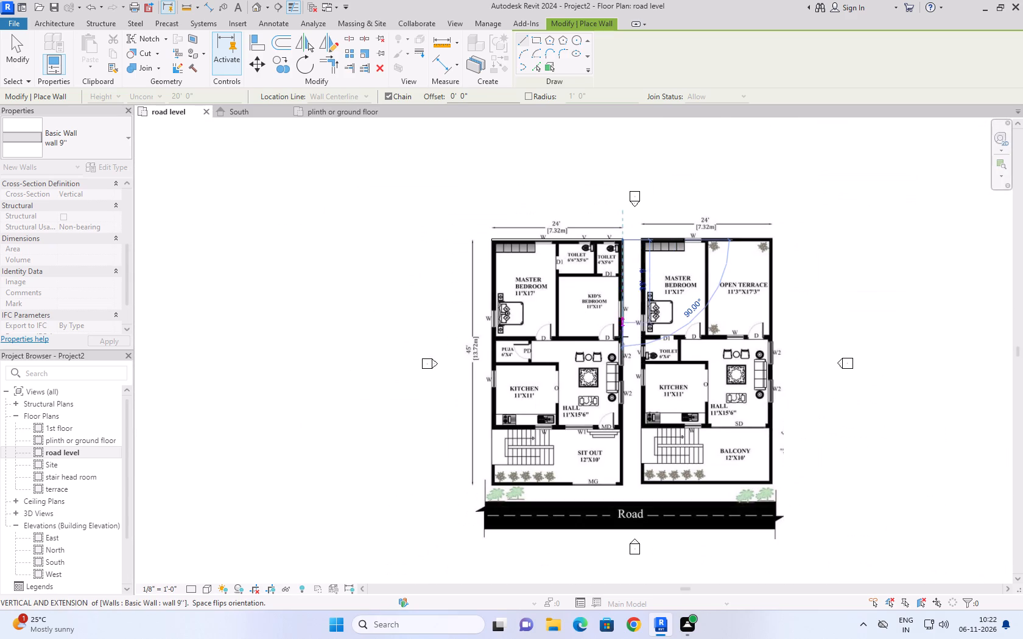
pyautogui.scroll(-5, 632, 419)
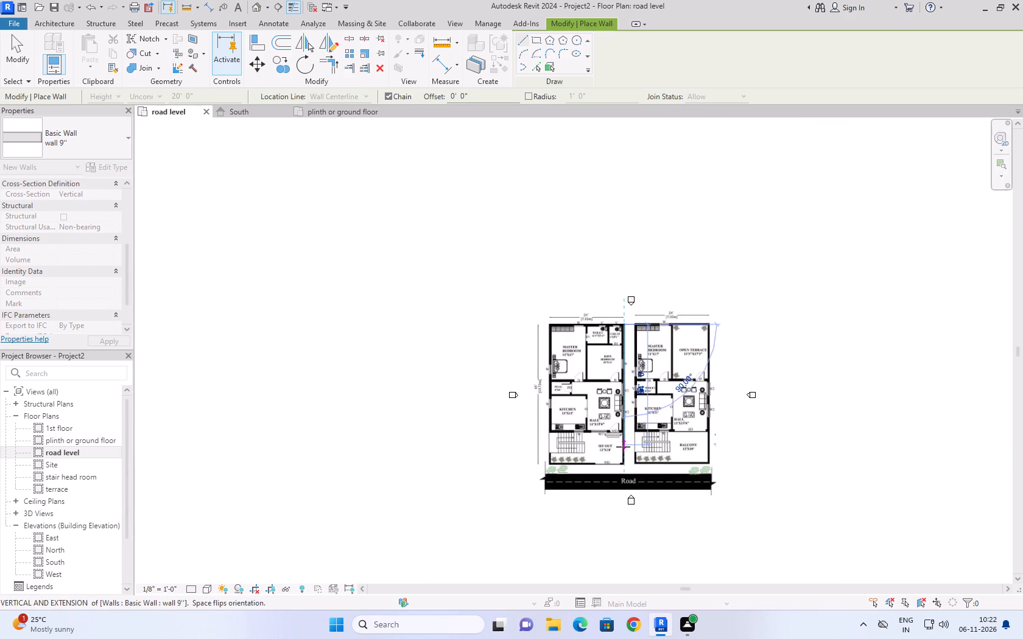
pyautogui.scroll(-1, 623, 449)
pyautogui.scroll(16, 623, 449)
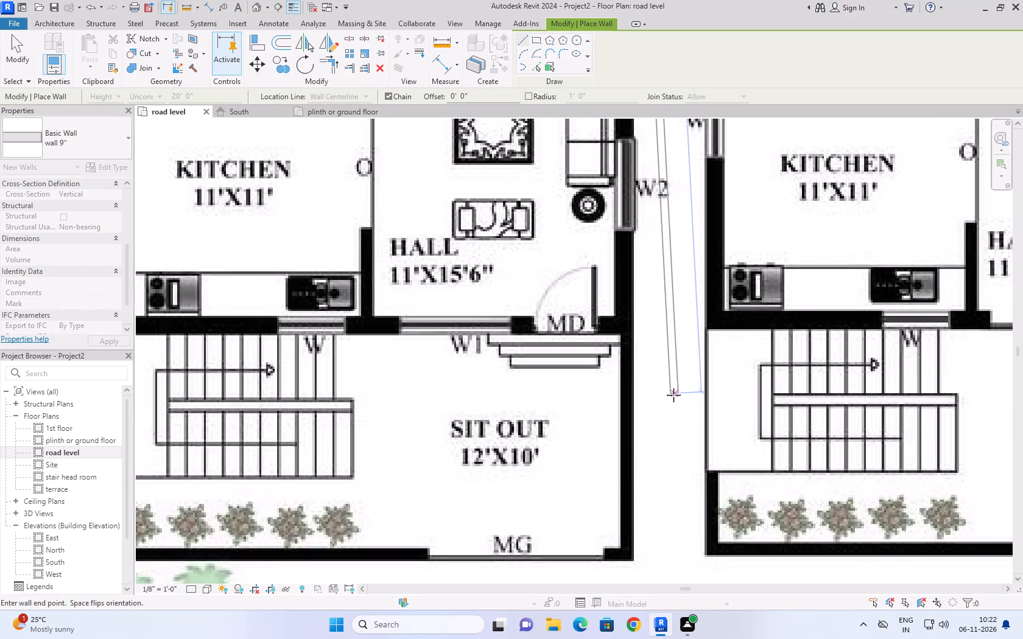
pyautogui.scroll(-6, 614, 496)
pyautogui.scroll(3, 622, 530)
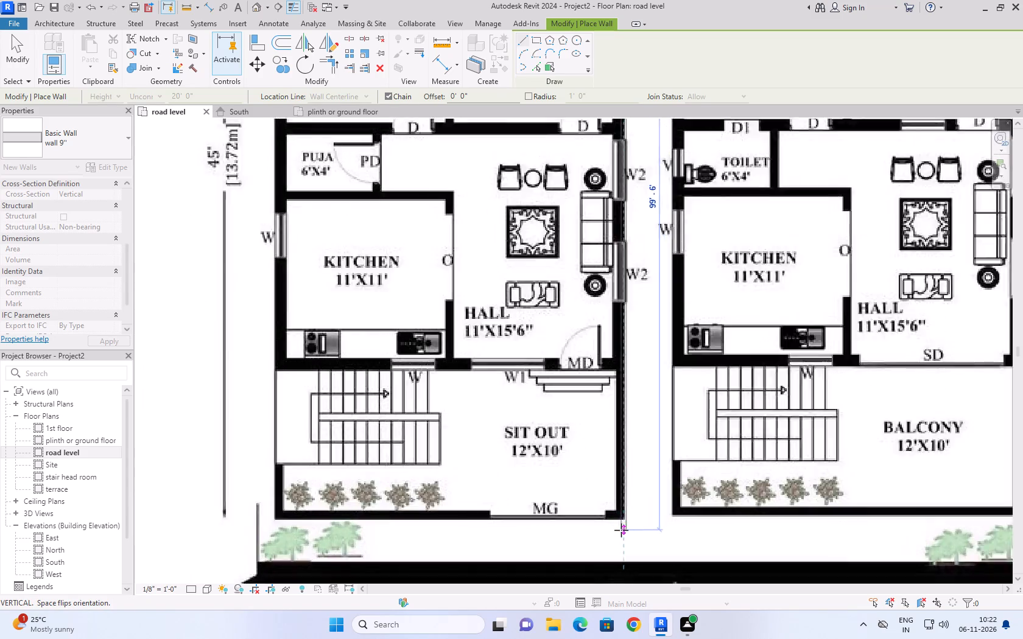
pyautogui.scroll(6, 621, 530)
pyautogui.click(617, 505)
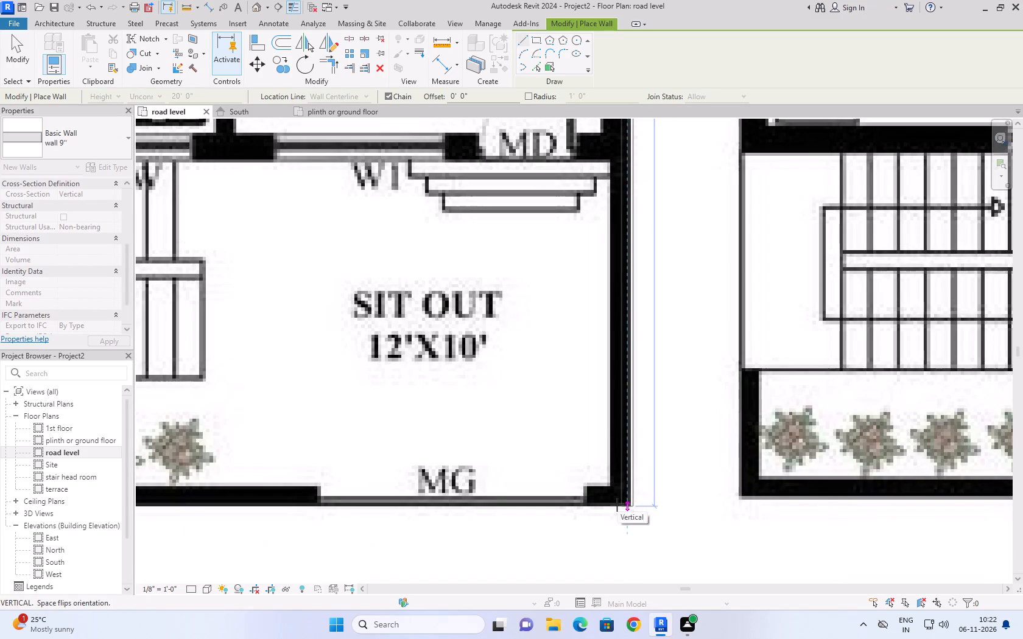
# Draw the front wall along the main gate and planter edge, about 51'-6" long, to the staircase-side corner.
pyautogui.scroll(-6, 539, 500)
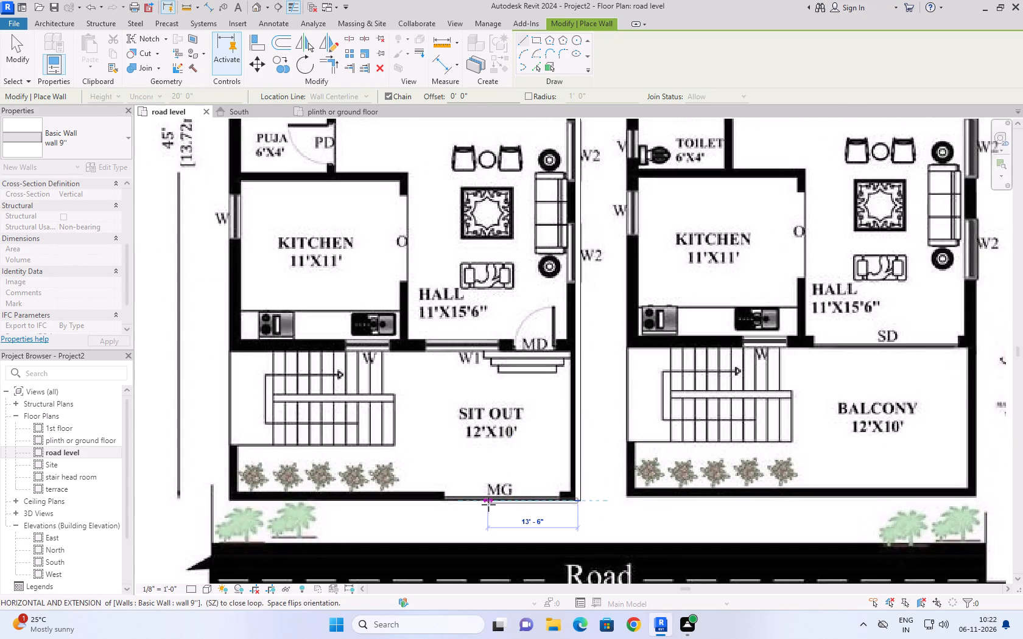
pyautogui.scroll(-2, 489, 505)
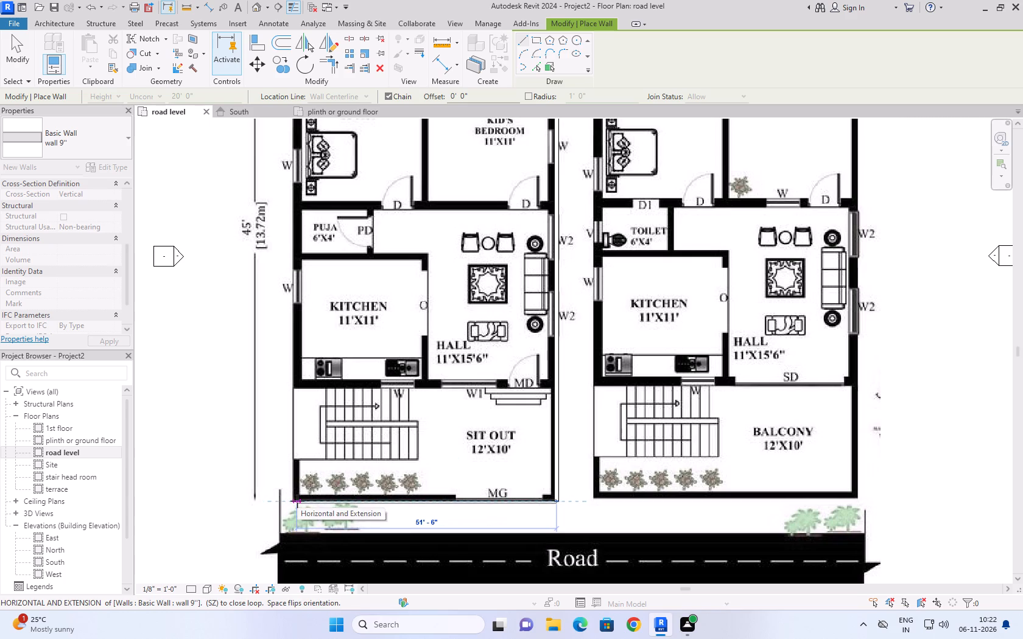
pyautogui.click(295, 500)
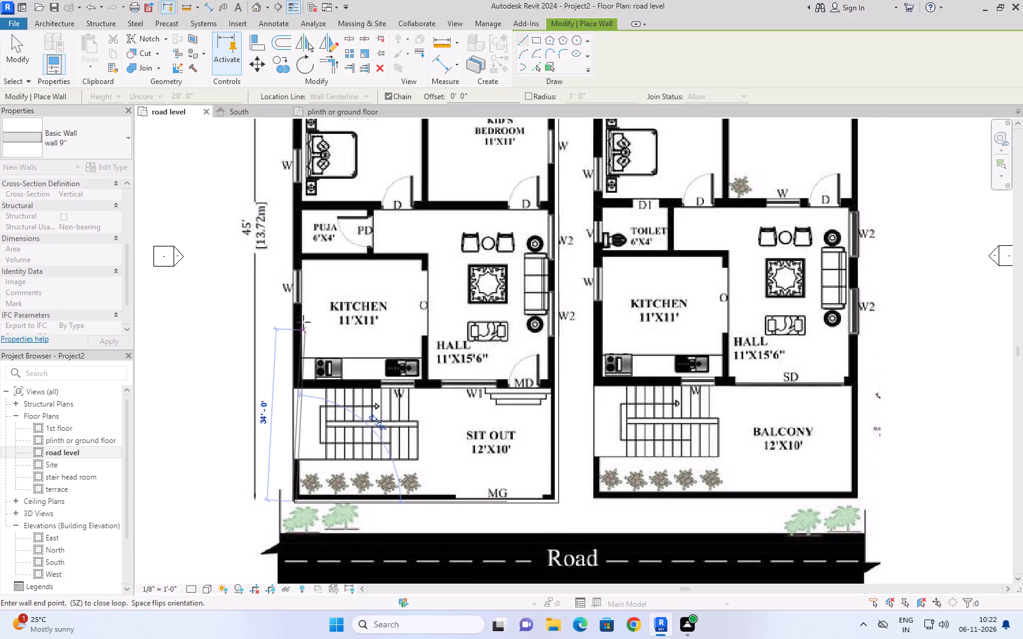
# Close the outer 9" wall loop along the staircase, kitchen and puja side, up to the master bedroom's rear corner.
pyautogui.scroll(-7, 291, 319)
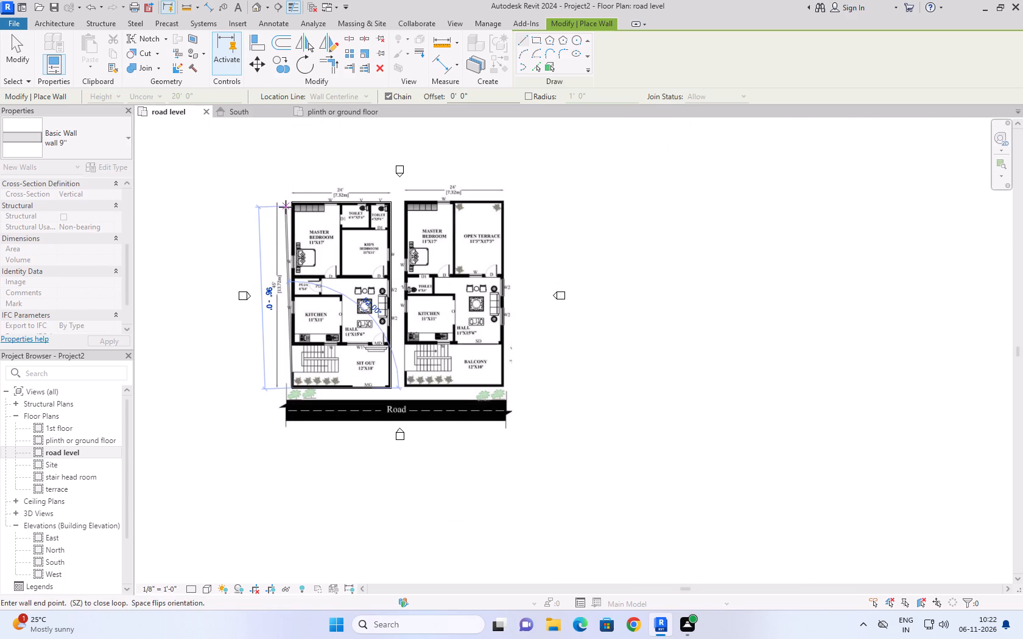
pyautogui.scroll(8, 288, 204)
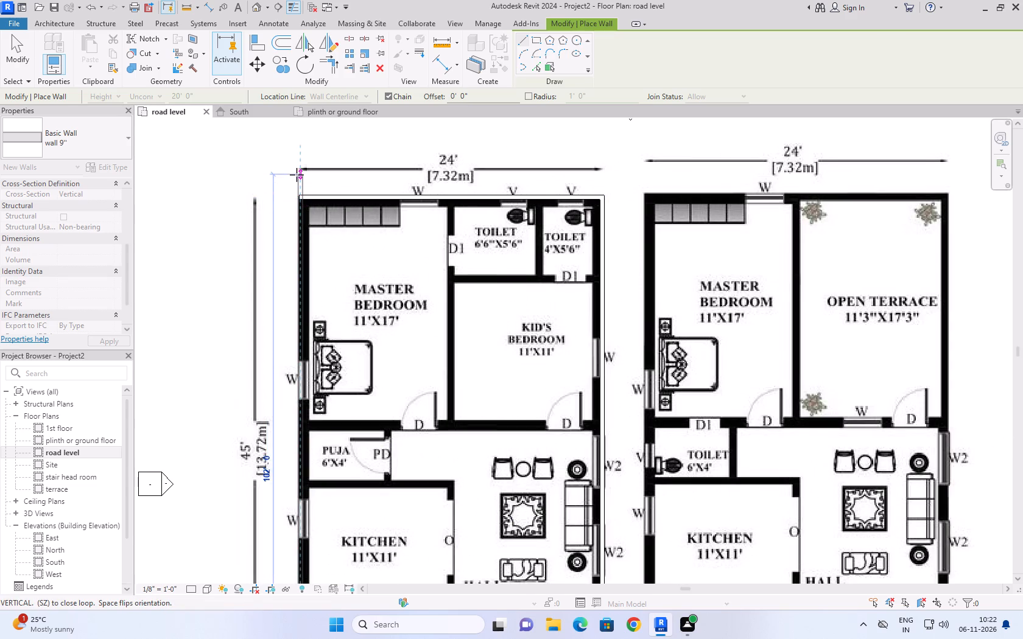
pyautogui.click(297, 196)
pyautogui.scroll(-4, 335, 211)
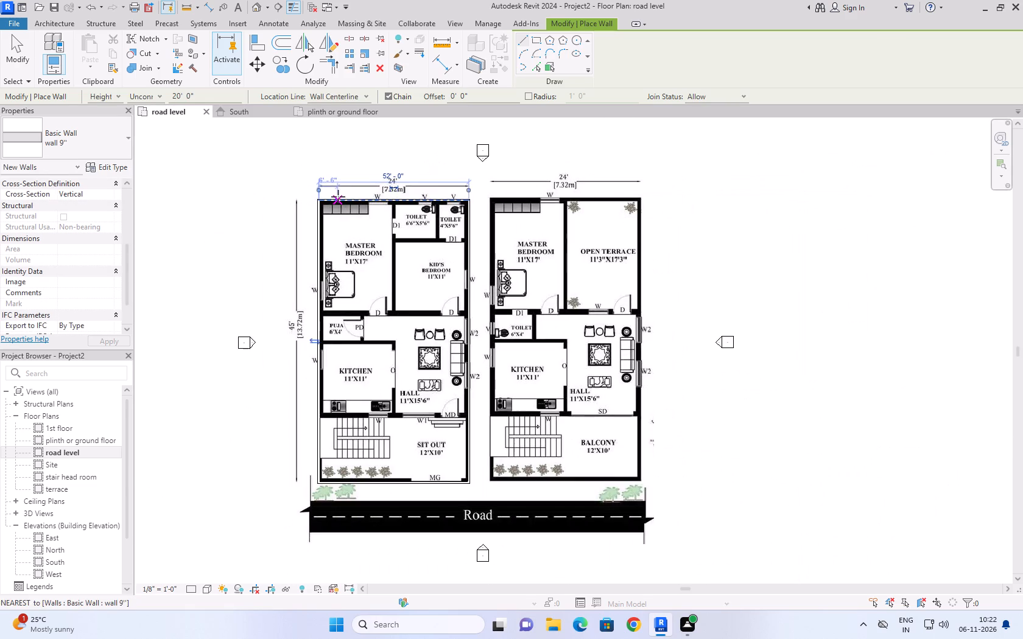
pyautogui.scroll(-4, 338, 197)
pyautogui.scroll(4, 376, 434)
pyautogui.moveTo(360, 360); pyautogui.dragTo(331, 419, button='middle')
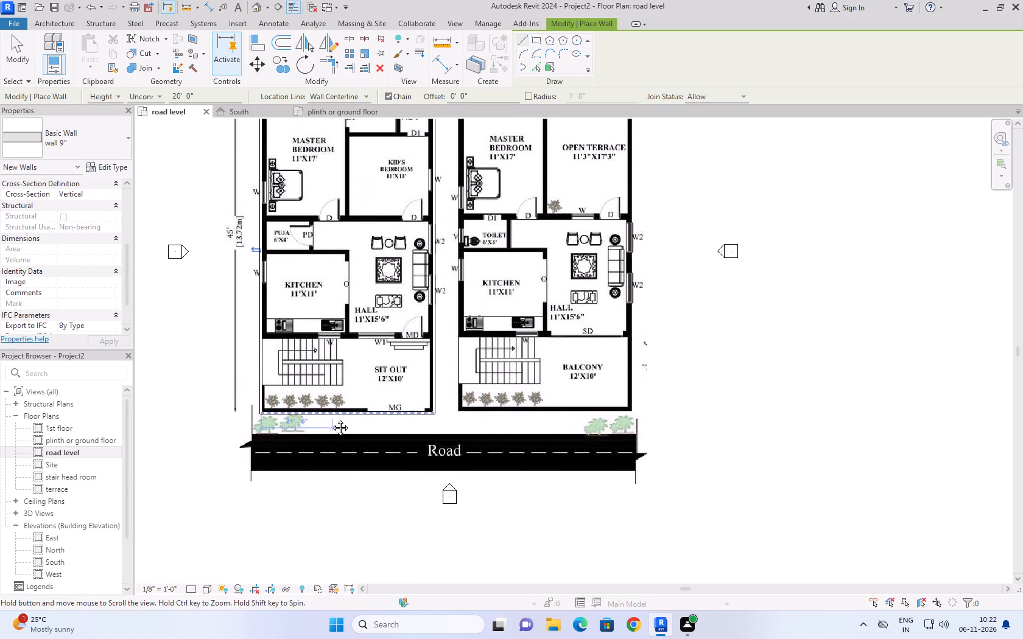
pyautogui.moveTo(331, 419); pyautogui.dragTo(331, 419, button='middle')
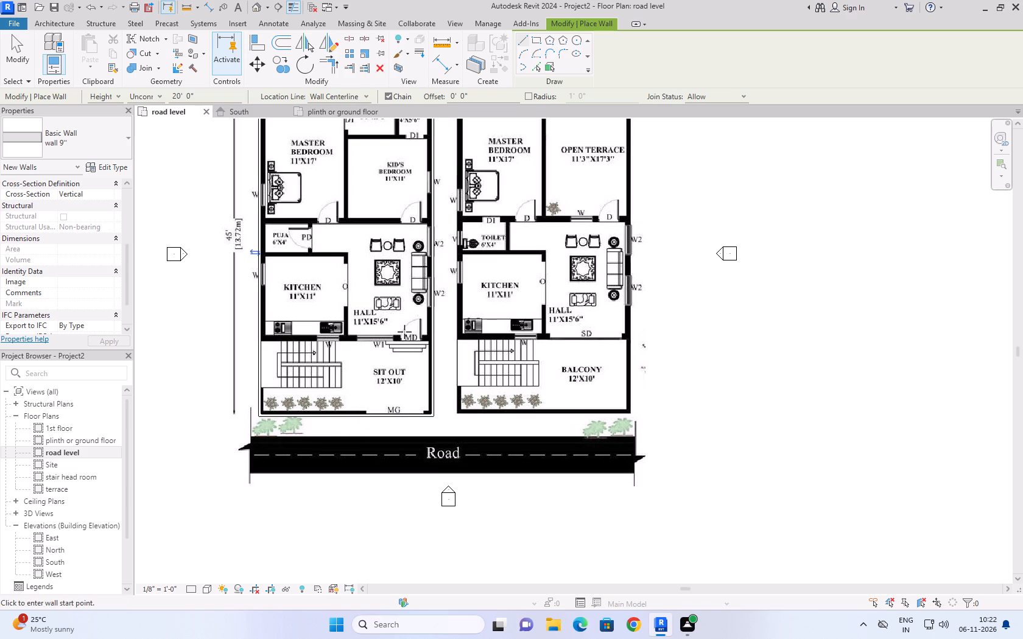
pyautogui.scroll(-2, 513, 347)
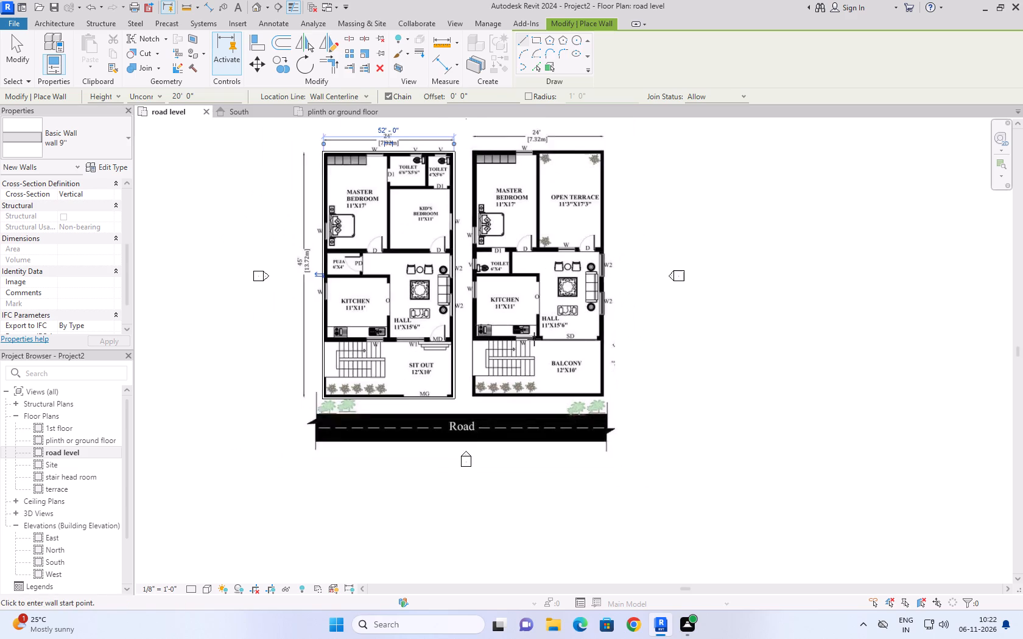
pyautogui.scroll(-1, 534, 339)
# Close the plinth or ground floor plan view and inspect the walls' height against the levels in the South elevation.
pyautogui.click(337, 112)
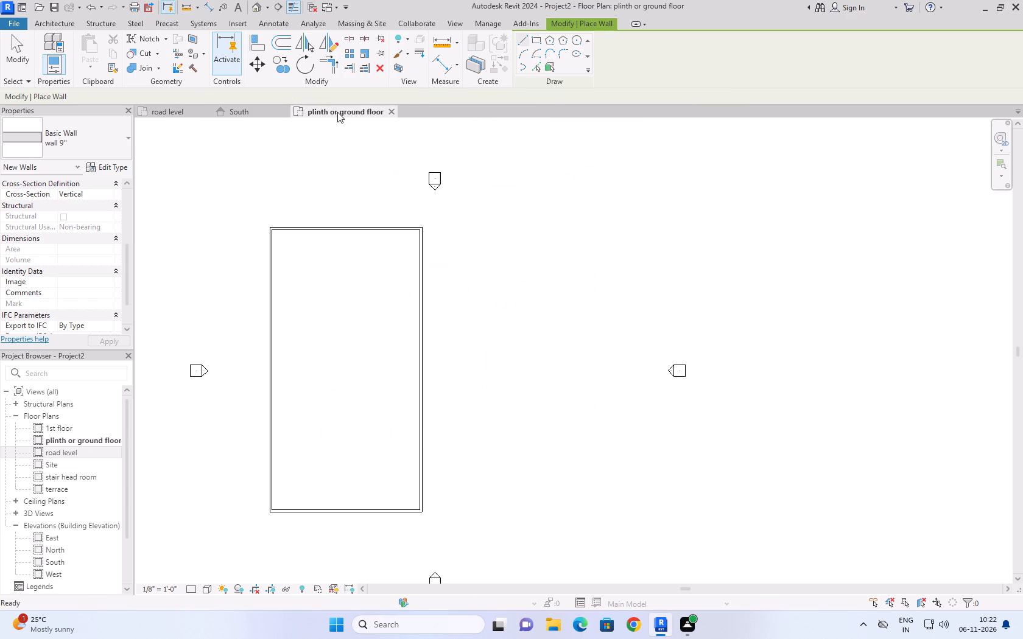
pyautogui.click(389, 112)
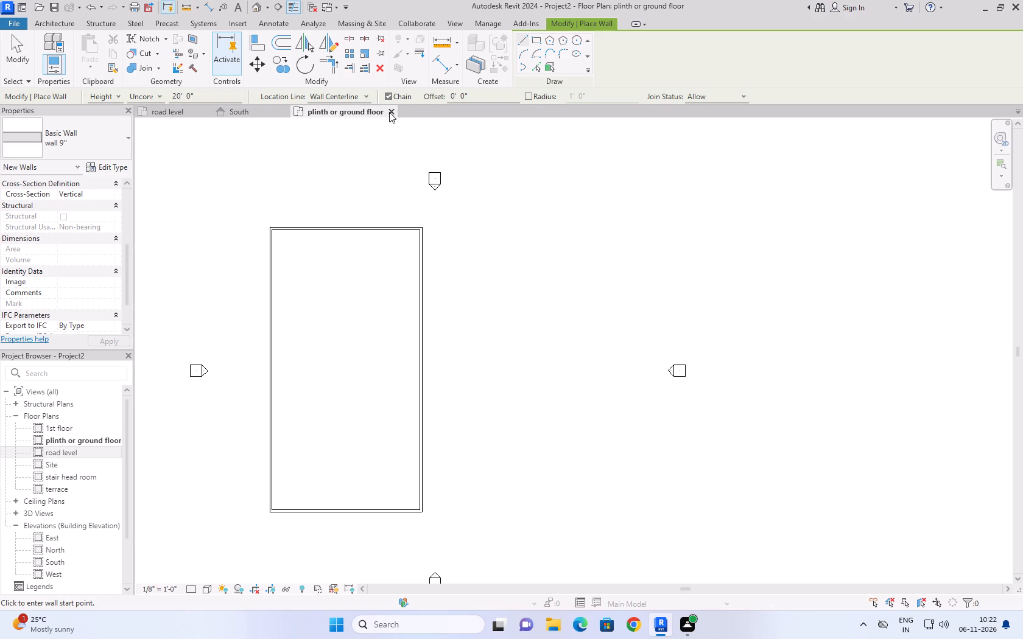
pyautogui.click(237, 110)
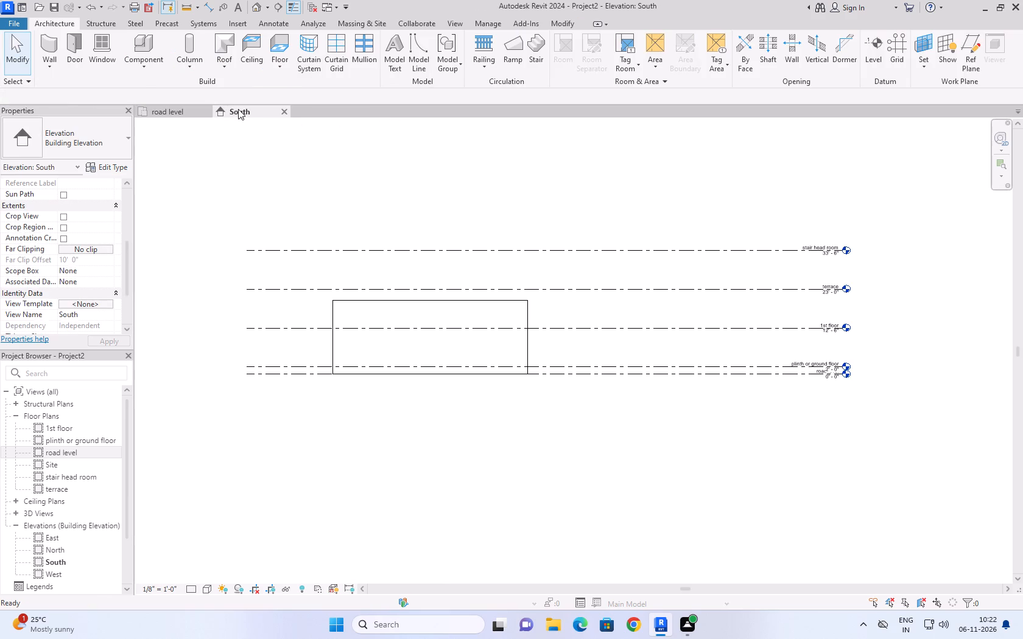
pyautogui.click(172, 113)
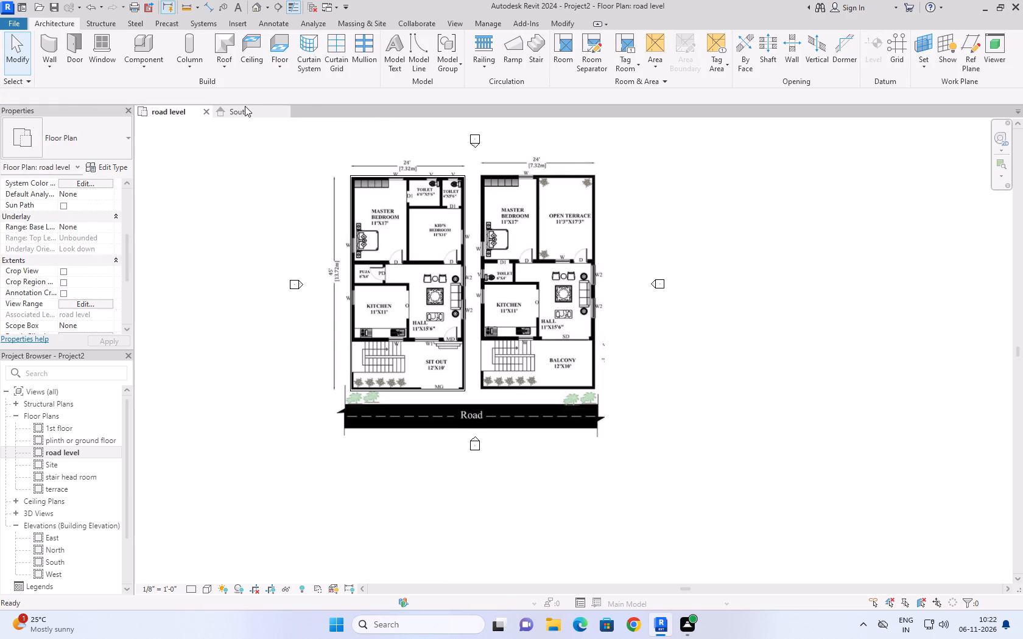
pyautogui.click(245, 106)
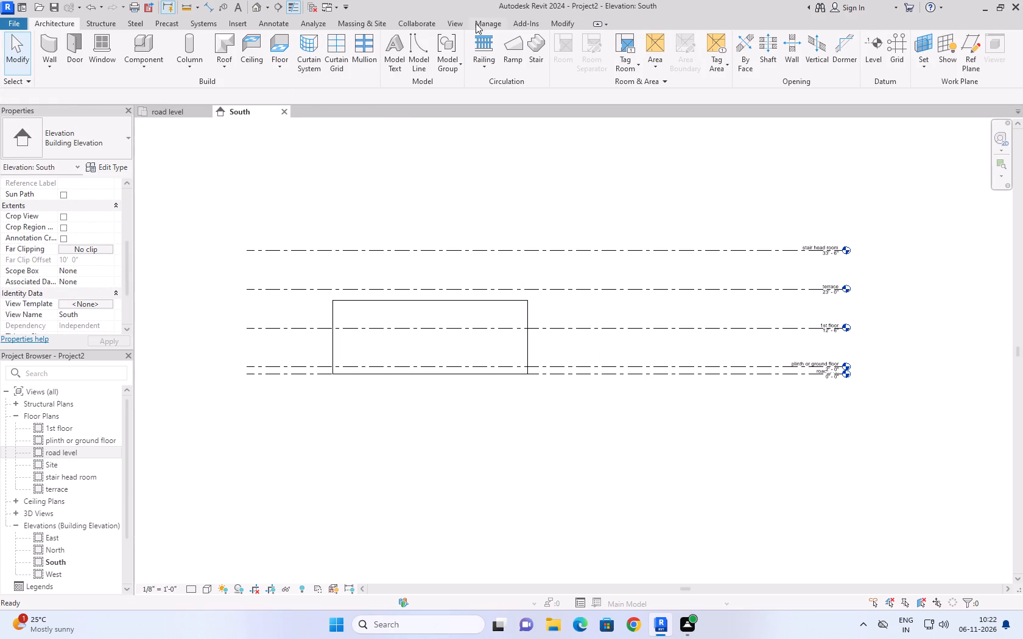
# Open the default 3D view and give it a visual style with filled, shaded surfaces.
pyautogui.click(454, 23)
pyautogui.click(390, 40)
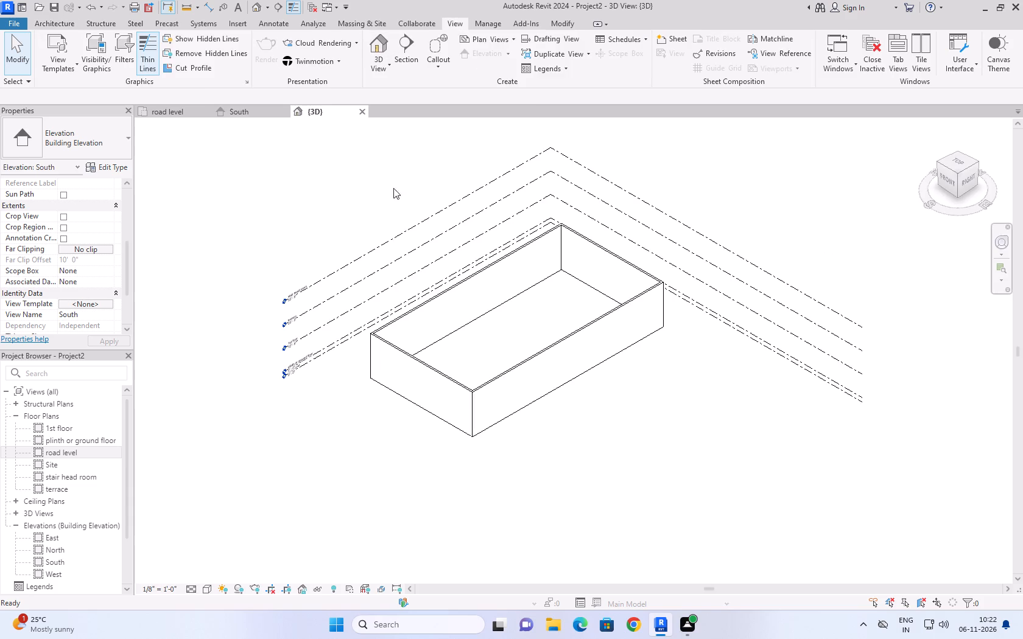
pyautogui.click(213, 588)
pyautogui.click(220, 579)
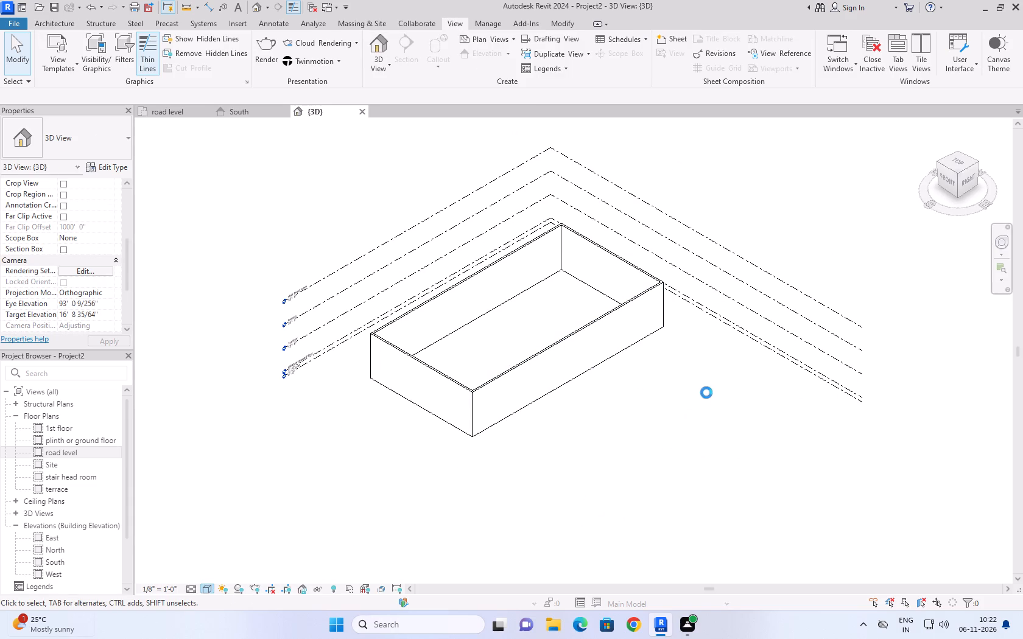
# In the road level plan, draw a wall 9" wall about 39'-6" long separating the master bedroom from the 6'6"x5'6" toilet and kid's bedroom.
pyautogui.click(180, 110)
pyautogui.scroll(-3, 361, 309)
pyautogui.scroll(4, 330, 249)
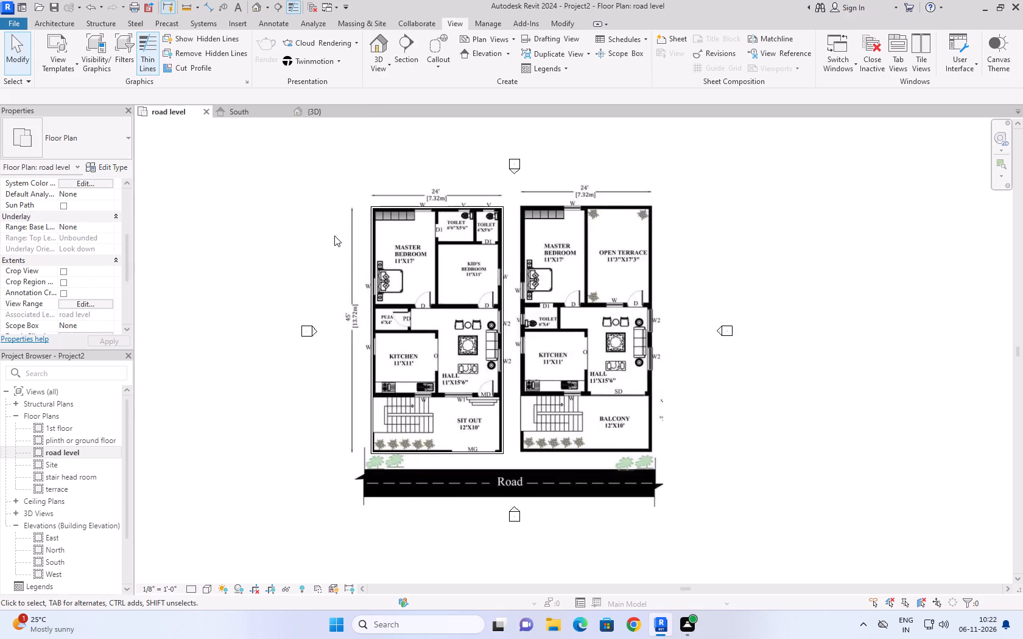
pyautogui.scroll(2, 334, 236)
pyautogui.moveTo(474, 269); pyautogui.dragTo(355, 260, button='middle')
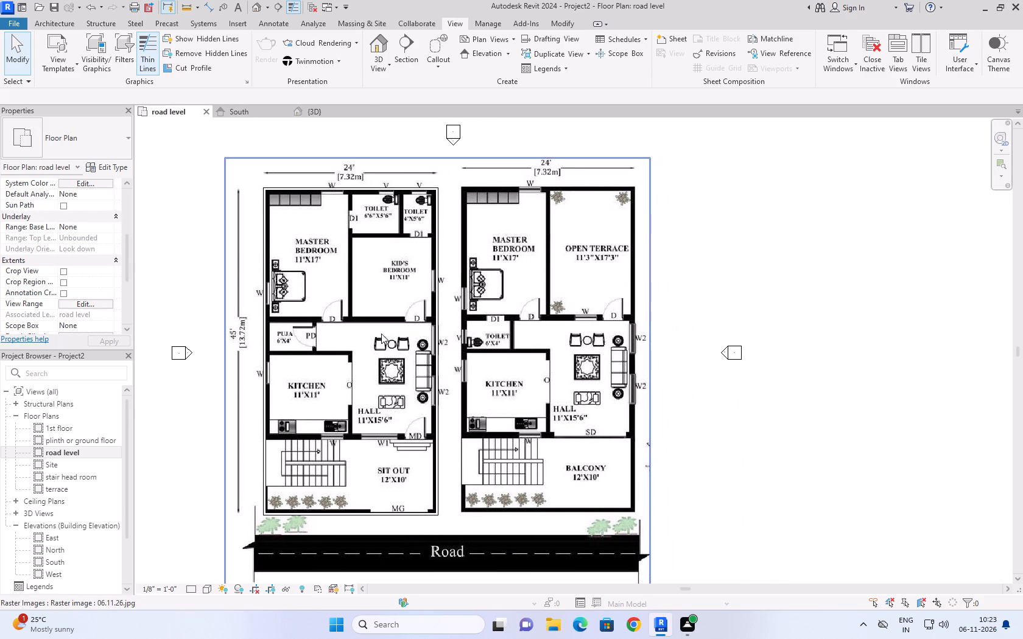
pyautogui.click(731, 230)
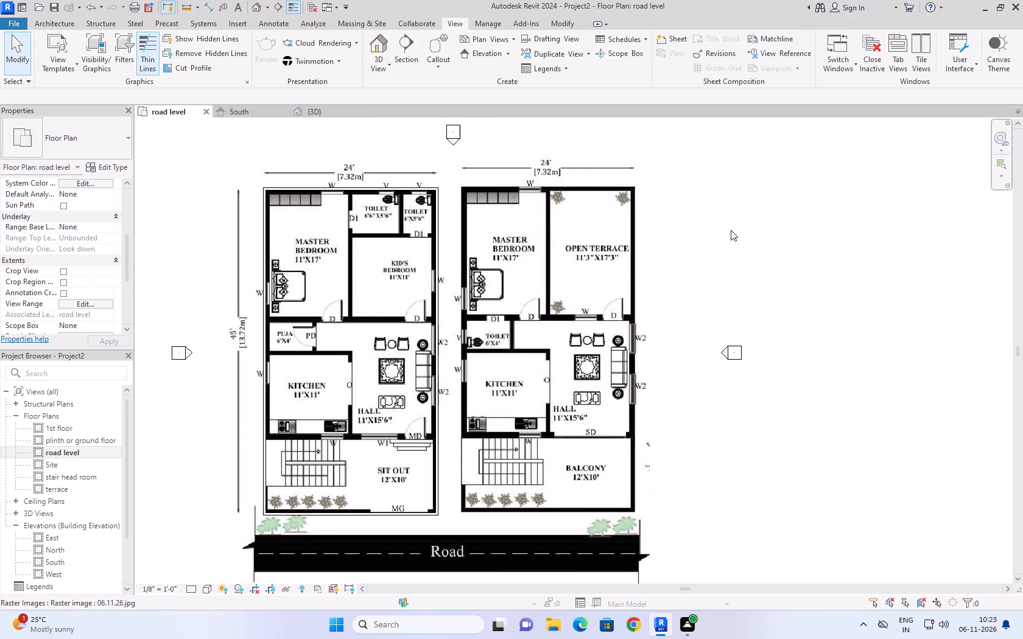
pyautogui.scroll(4, 401, 257)
pyautogui.scroll(-3, 401, 257)
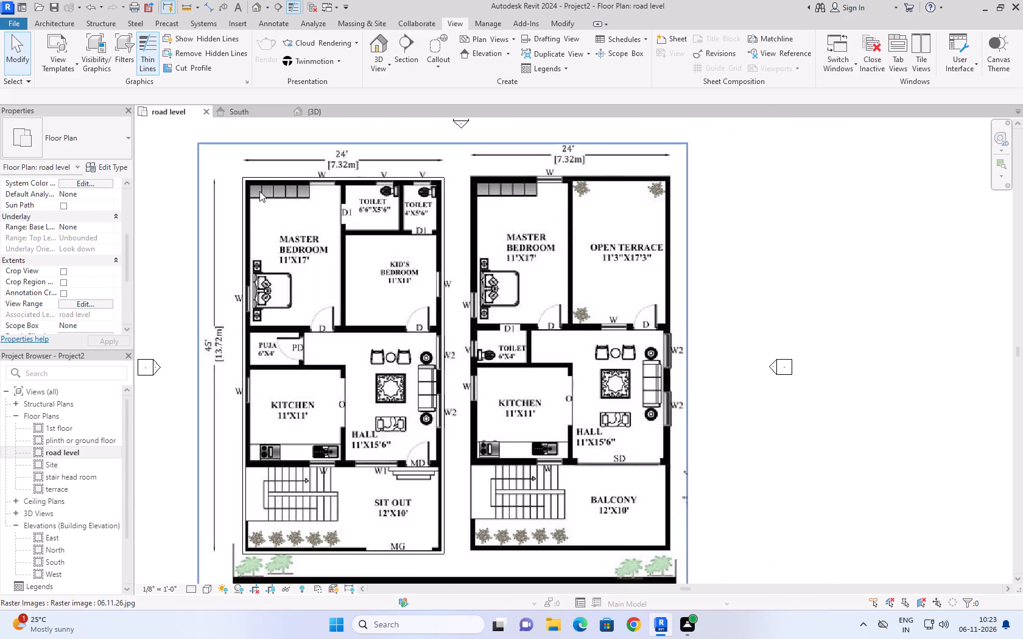
pyautogui.press('w')
pyautogui.press('a')
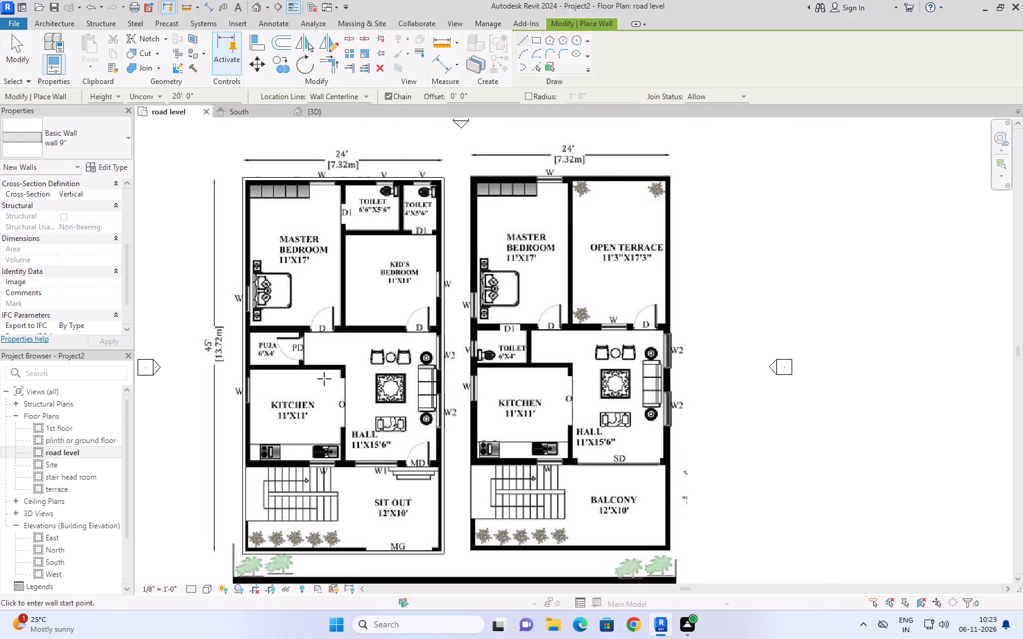
pyautogui.click(343, 184)
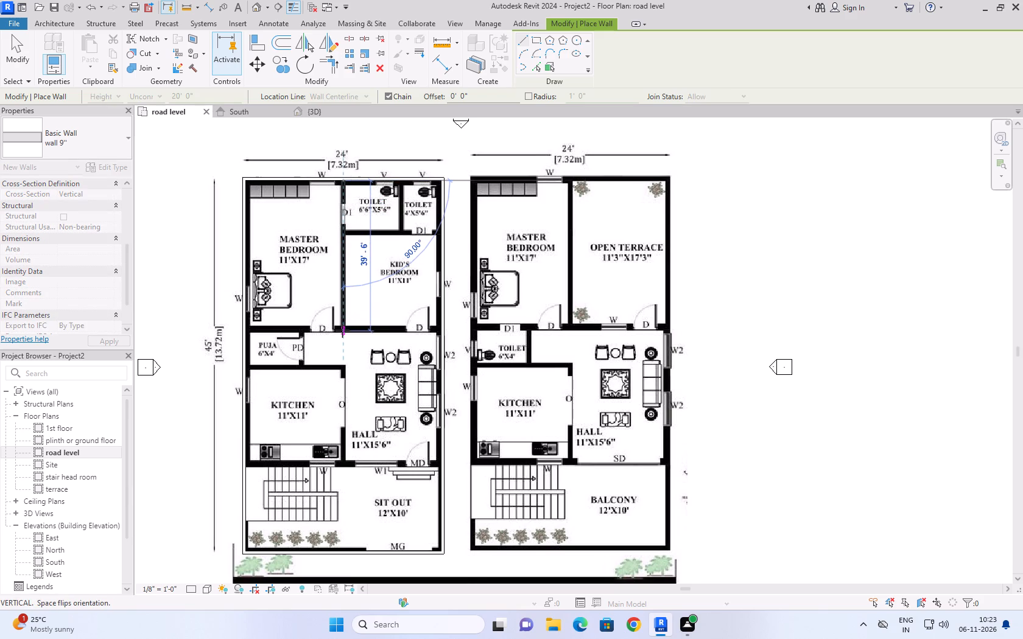
pyautogui.click(342, 330)
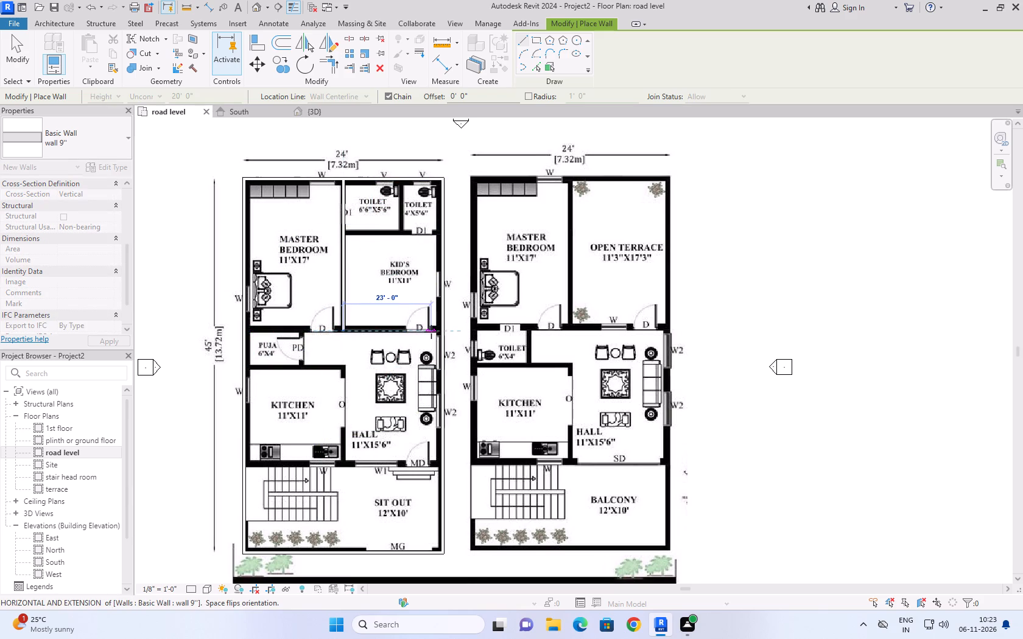
pyautogui.press('Escape')
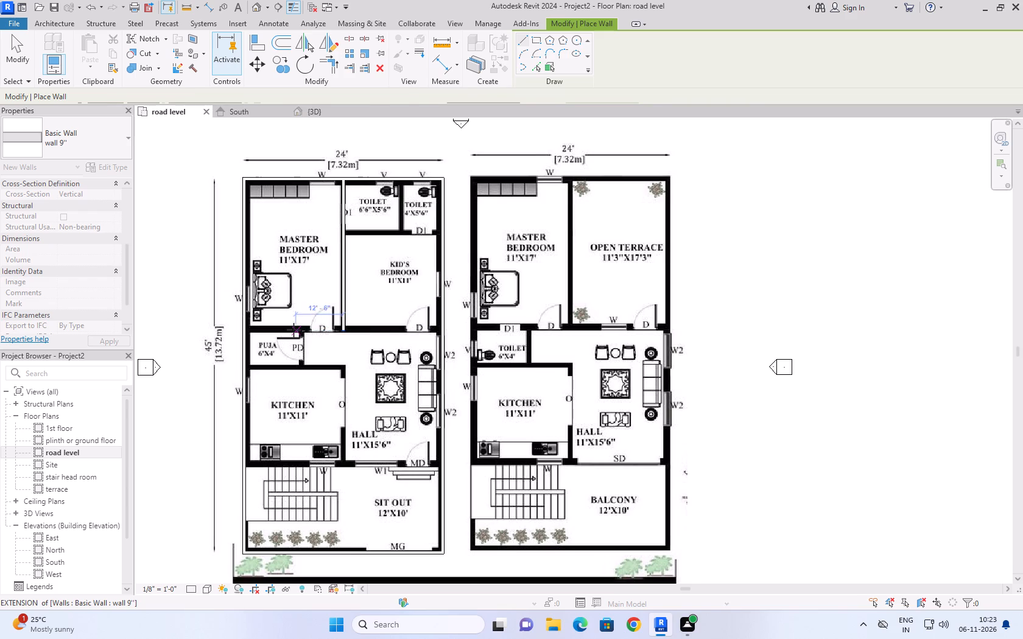
# Draw a full-width cross wall between both outer side walls, separating the master and kid's bedrooms from the puja and hall.
pyautogui.click(244, 329)
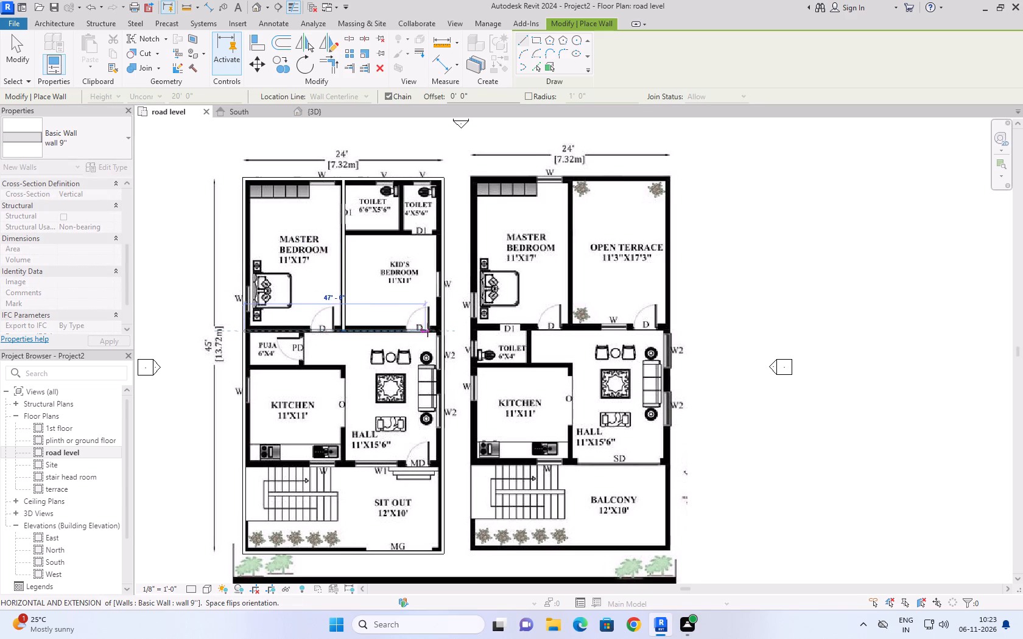
pyautogui.click(440, 330)
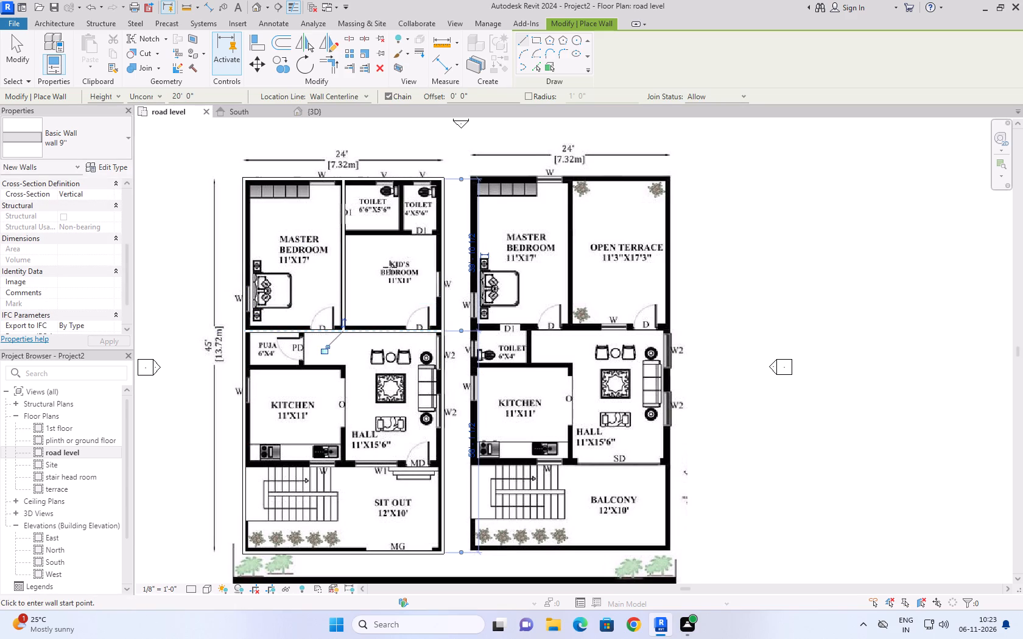
# Draw the partition wall between the two ground floor toilets, from the rear wall to the kid's bedroom, about 13' long.
pyautogui.click(401, 179)
pyautogui.click(403, 231)
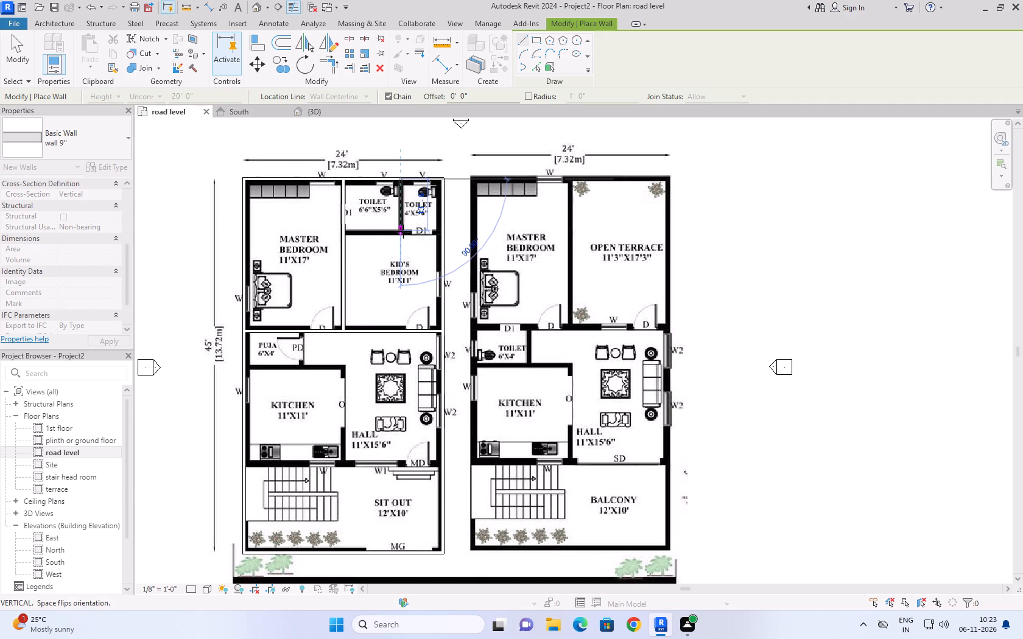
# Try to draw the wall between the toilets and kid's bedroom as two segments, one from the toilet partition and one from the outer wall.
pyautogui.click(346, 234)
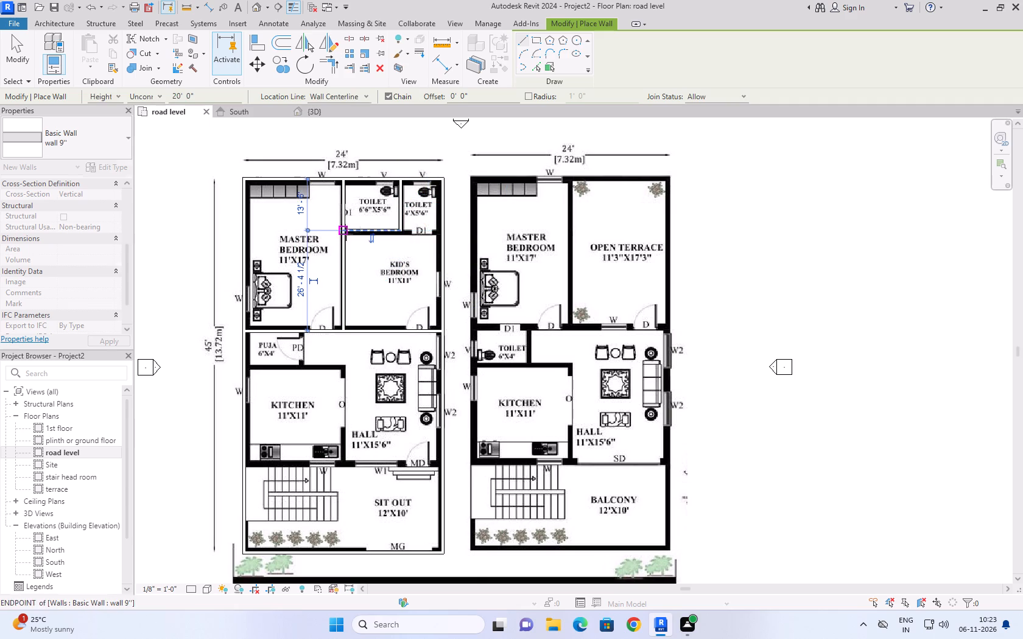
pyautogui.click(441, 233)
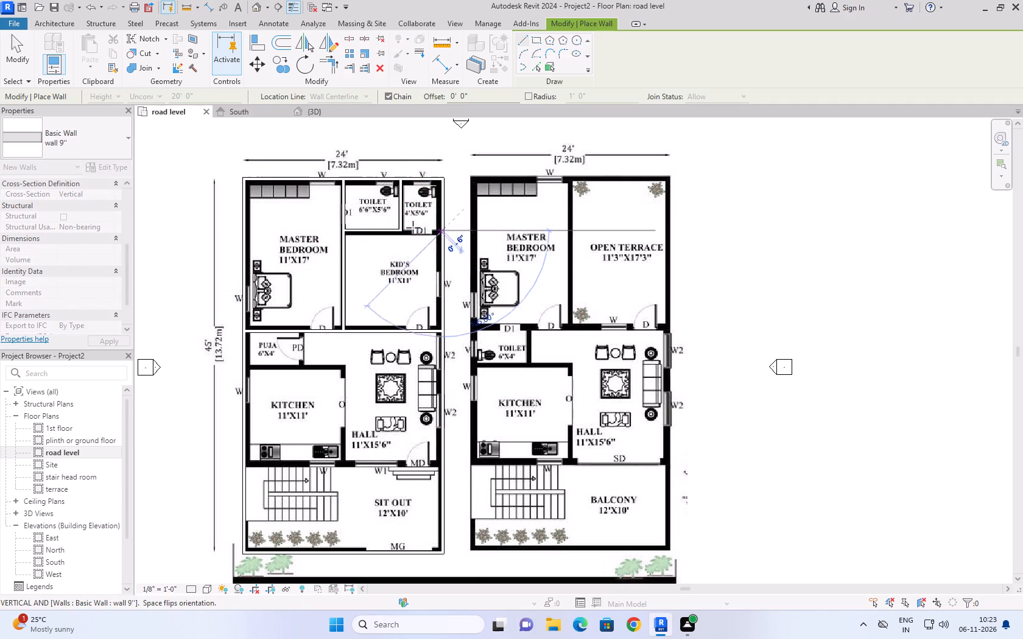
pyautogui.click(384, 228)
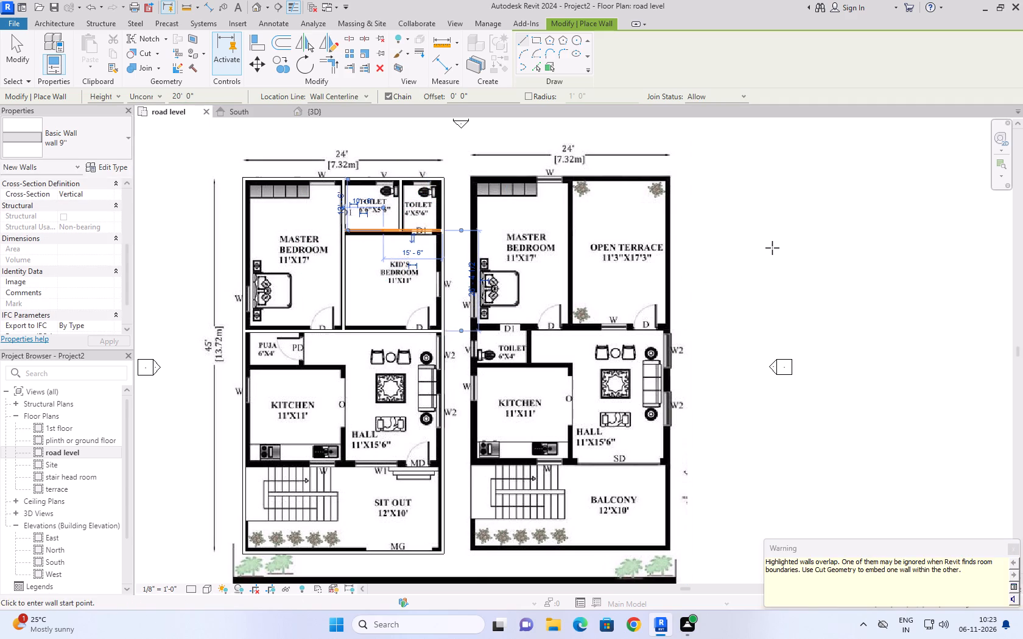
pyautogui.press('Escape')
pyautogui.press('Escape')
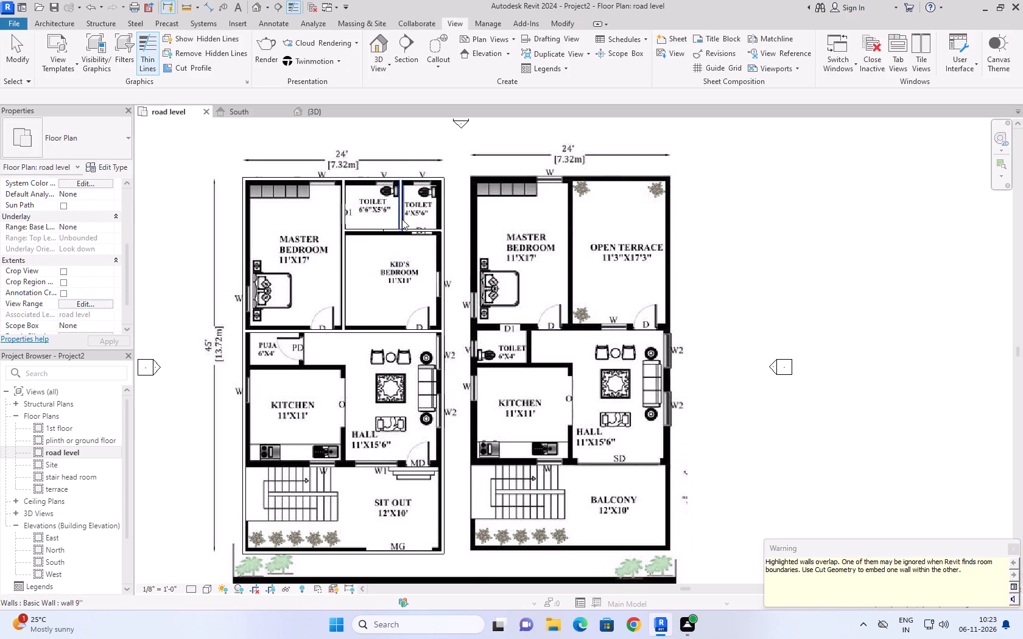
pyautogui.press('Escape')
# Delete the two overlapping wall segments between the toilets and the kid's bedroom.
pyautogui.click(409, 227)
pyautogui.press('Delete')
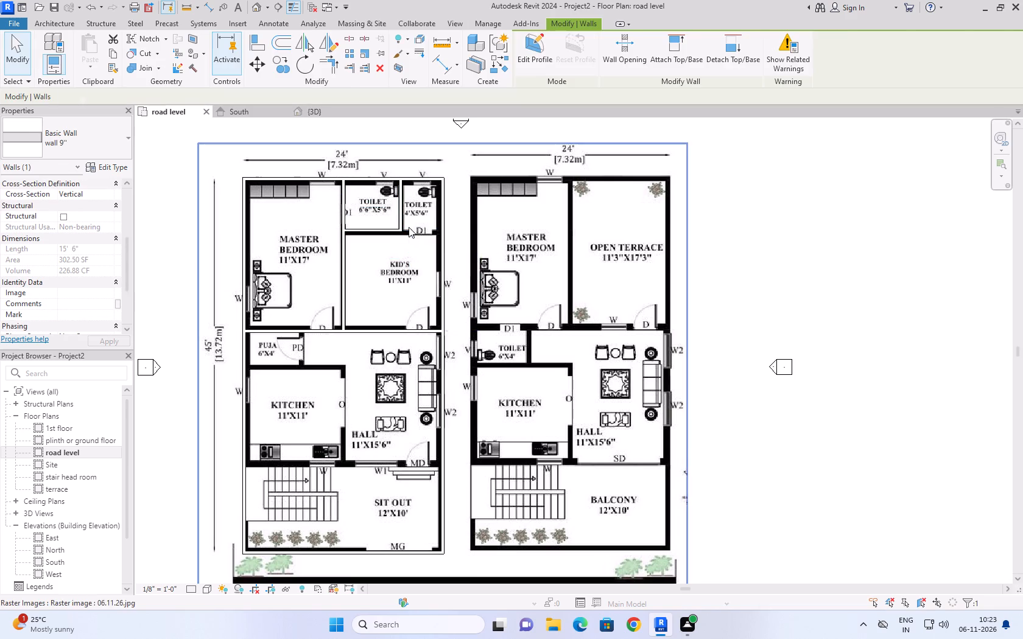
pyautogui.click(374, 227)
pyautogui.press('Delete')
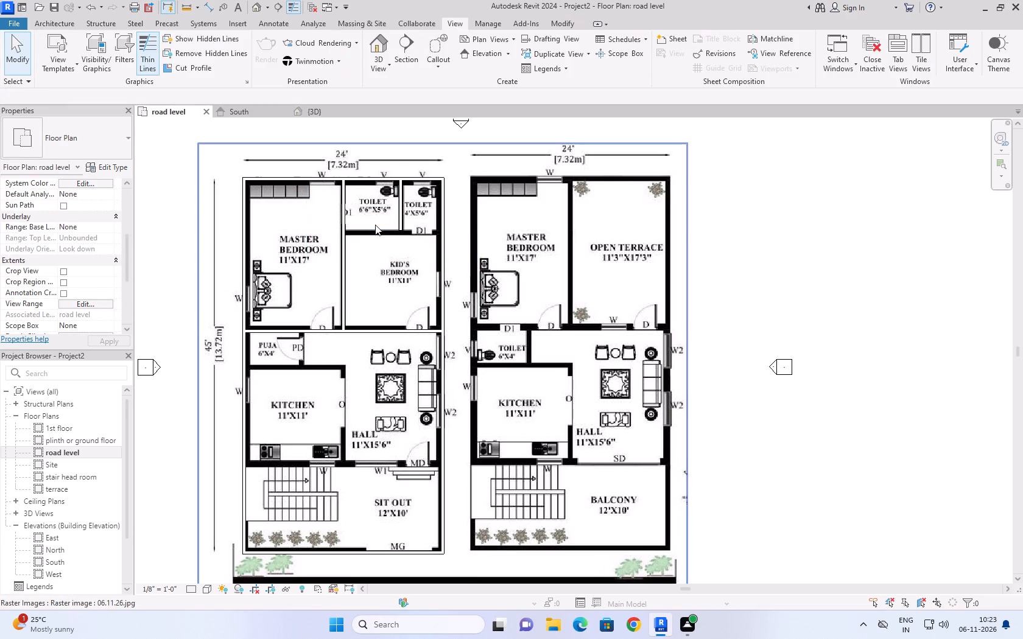
# Draw one continuous wall 9" wall between the toilets and kid's bedroom, from the master bedroom wall to the outer side wall.
pyautogui.click(63, 26)
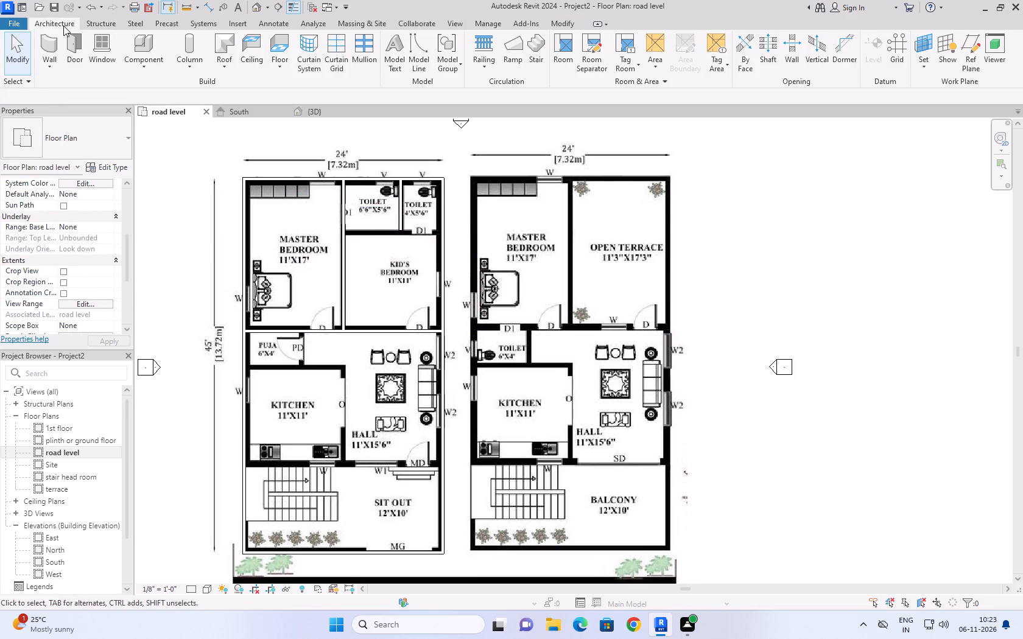
pyautogui.click(59, 43)
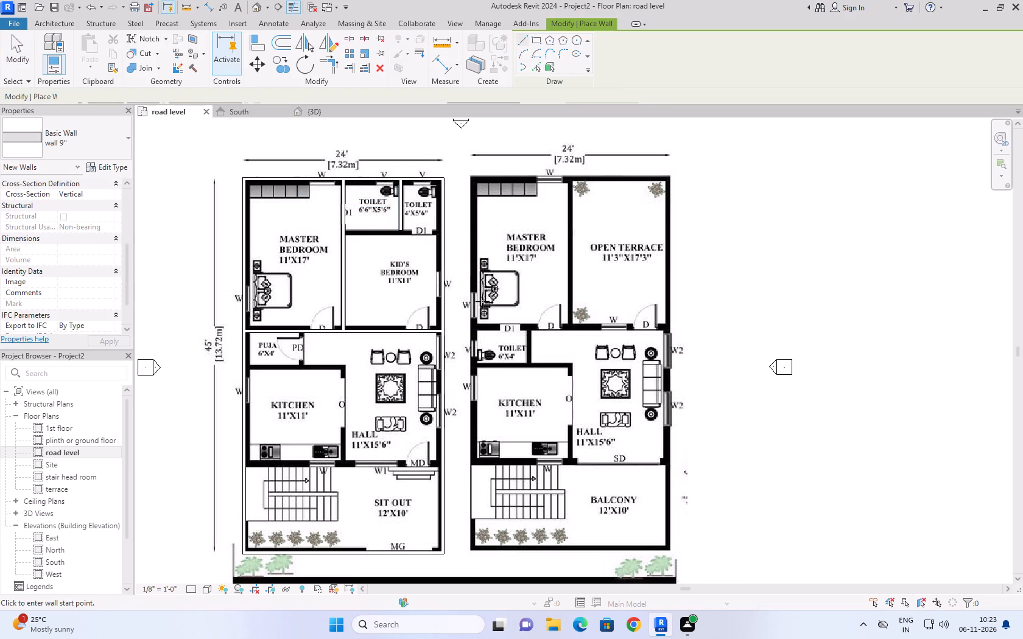
pyautogui.click(346, 234)
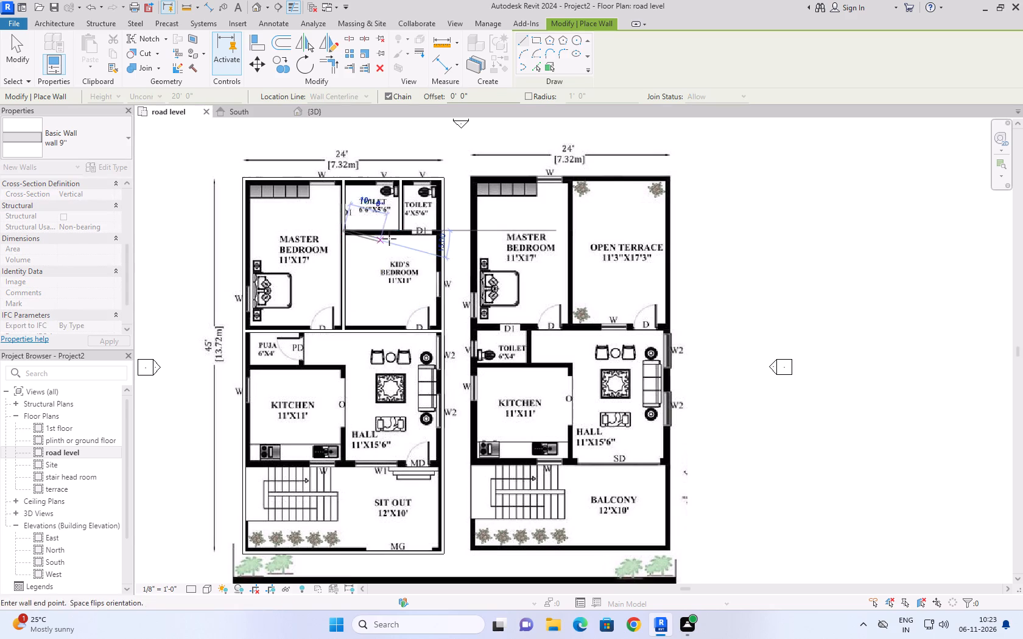
pyautogui.click(443, 229)
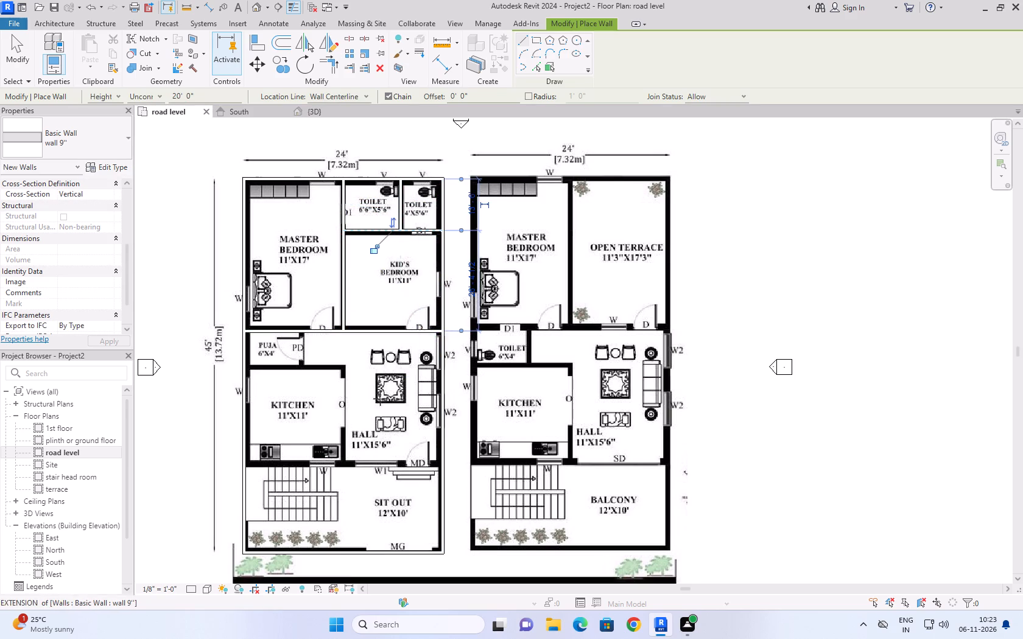
pyautogui.scroll(-2, 481, 281)
pyautogui.scroll(4, 364, 417)
pyautogui.scroll(-3, 389, 367)
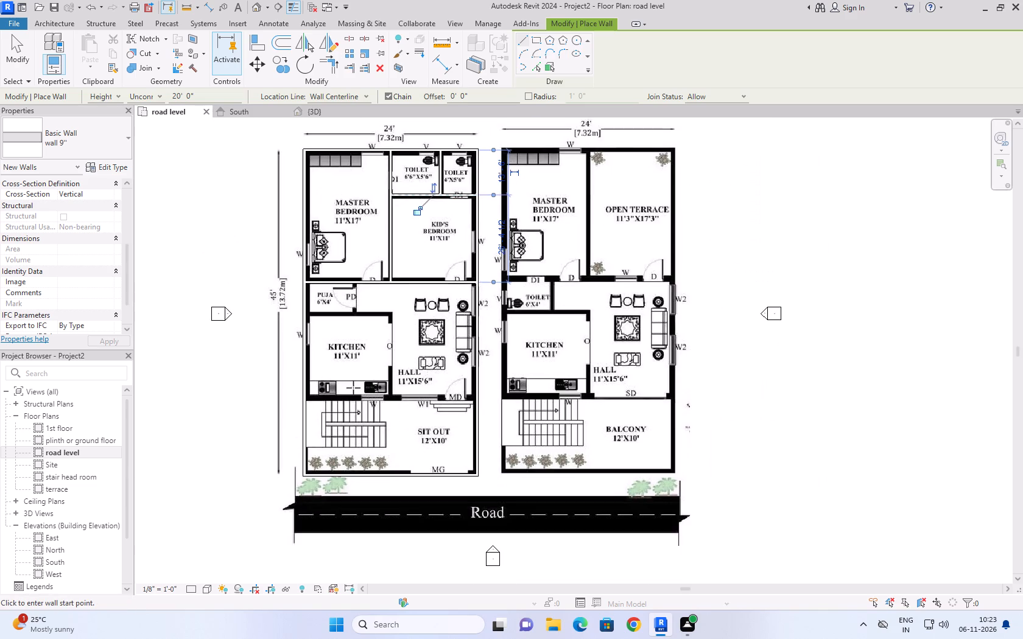
# Draw the full-width wall separating the ground floor kitchen and hall from the stairs and sit out, about 23'-6" from the front wall.
pyautogui.scroll(3, 296, 424)
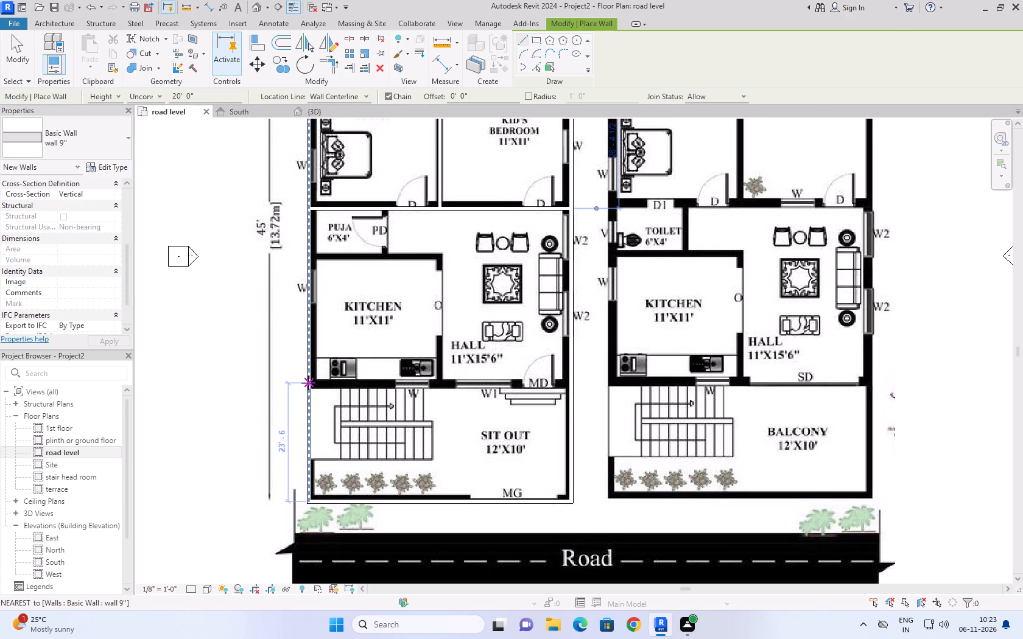
pyautogui.click(308, 383)
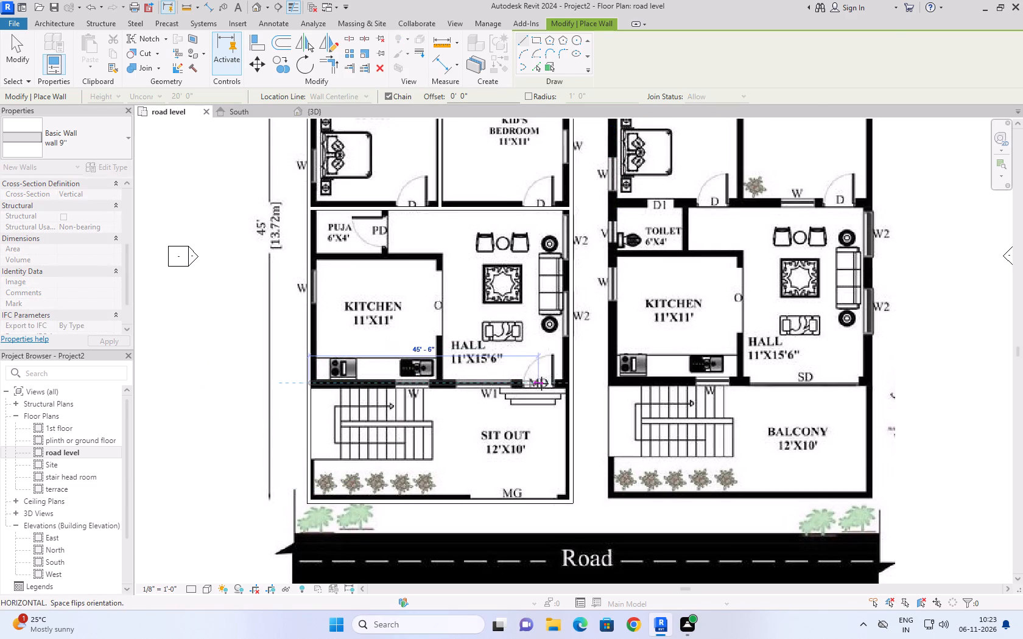
pyautogui.click(570, 386)
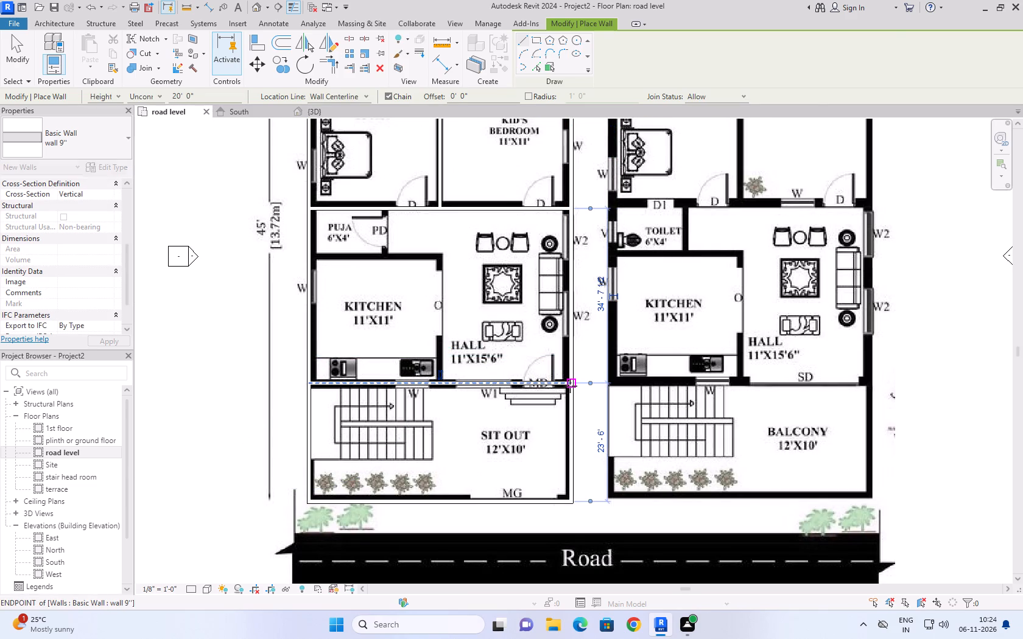
# Draw the ground floor kitchen's rear wall and hall-side wall, enclosing an area about 26' wide and 25'-6" deep.
pyautogui.click(315, 255)
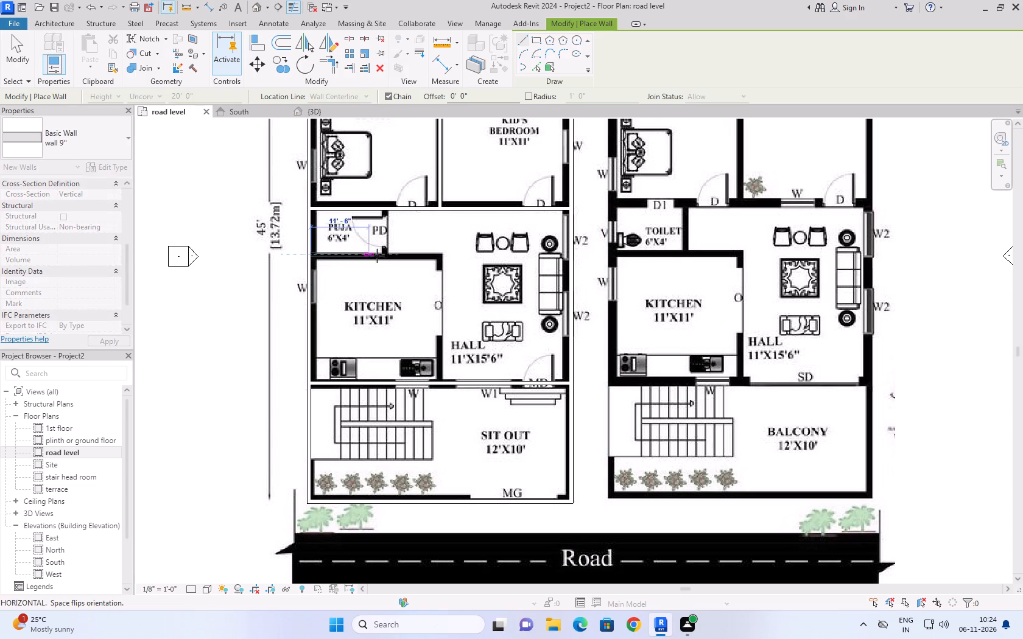
pyautogui.click(443, 257)
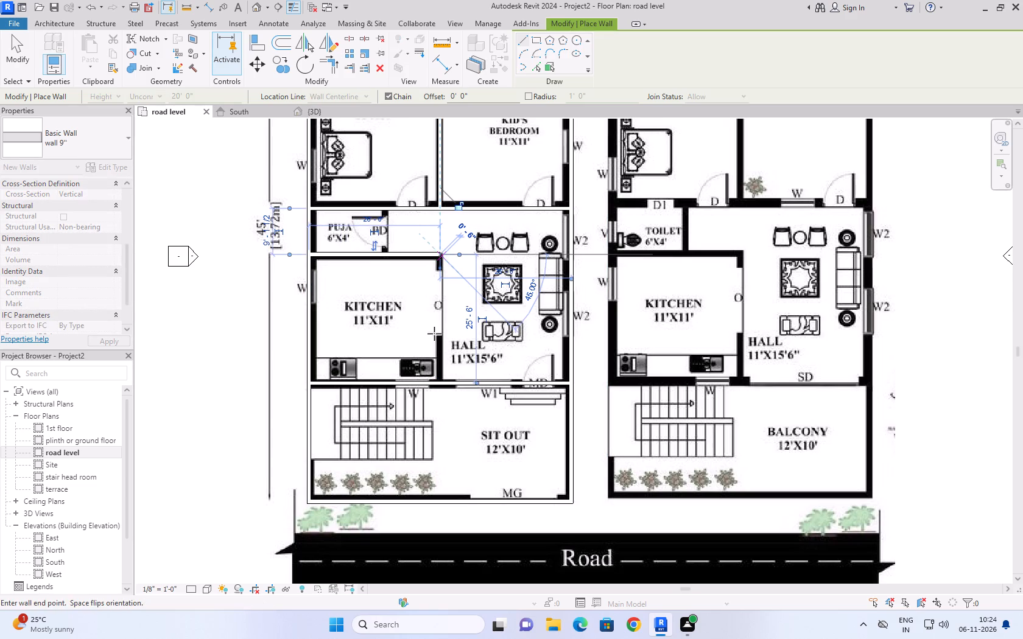
pyautogui.click(438, 383)
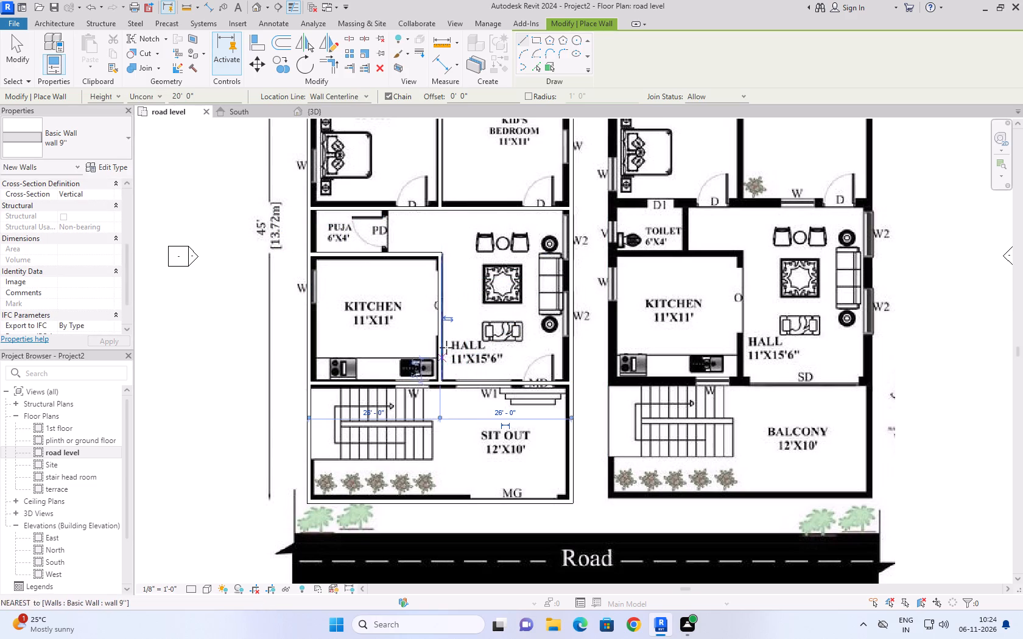
# Draw the puja room's door-side wall down to the kitchen wall, about 15'-6" from the outer side wall.
pyautogui.click(386, 211)
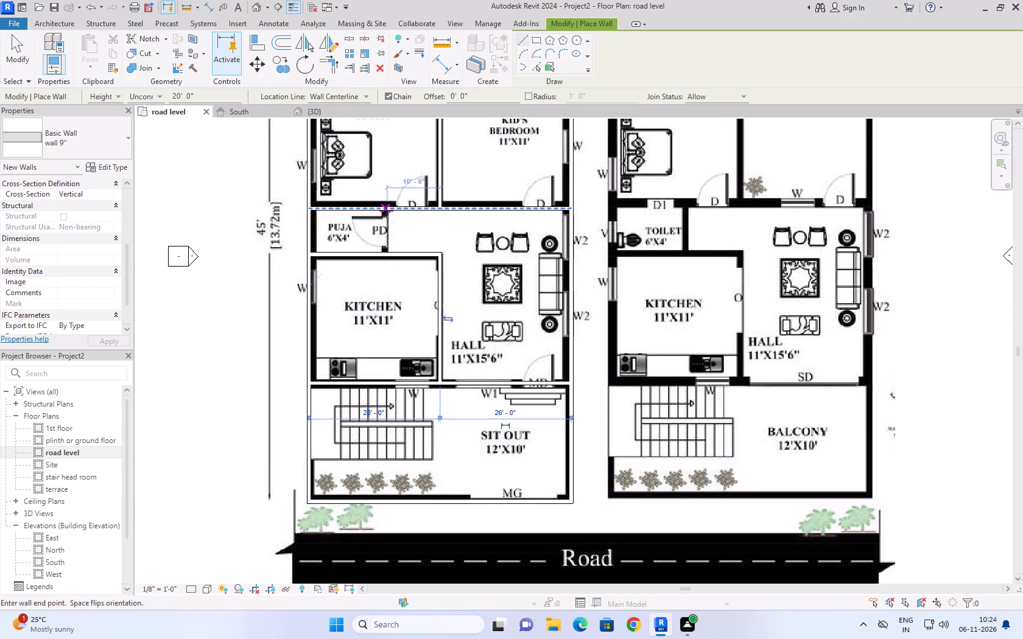
pyautogui.click(385, 254)
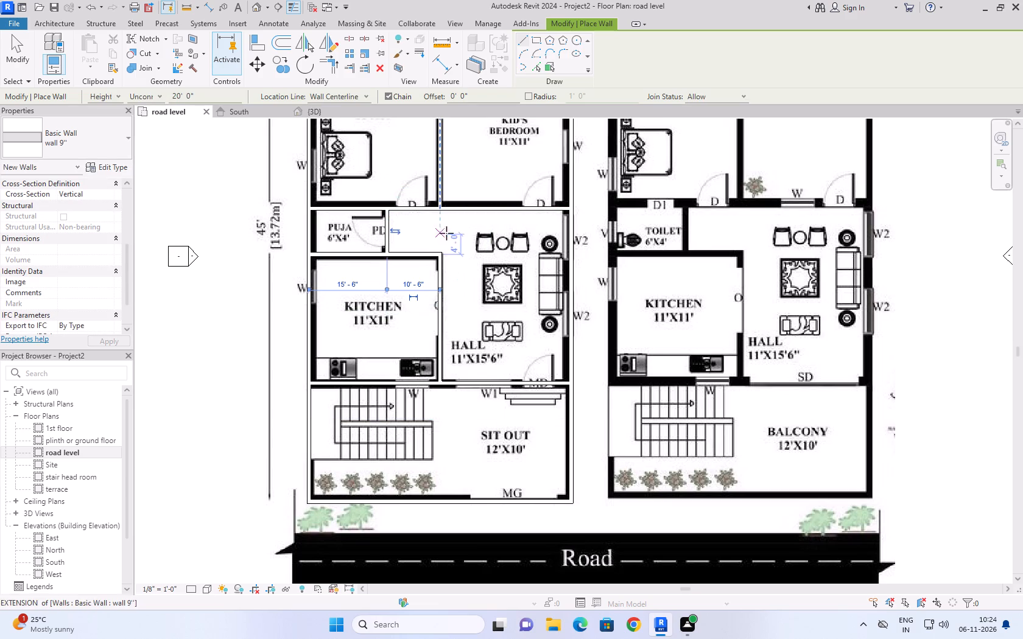
# Trace the four outer walls of the second plan, the one with the open terrace, as a rectangle about 51' wide and 97' deep.
pyautogui.scroll(-6, 462, 242)
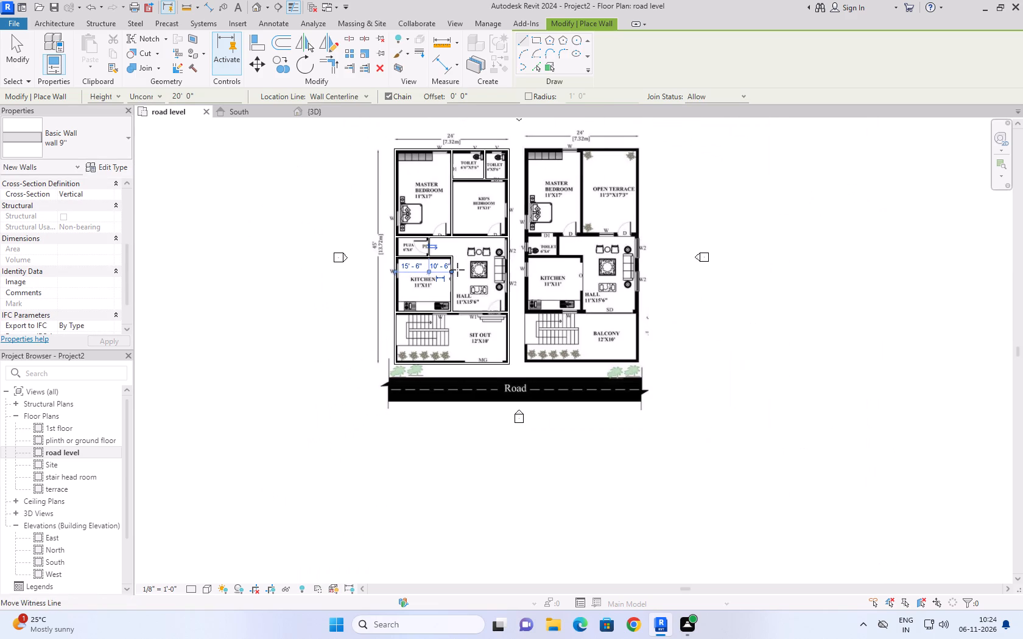
pyautogui.moveTo(581, 237); pyautogui.dragTo(493, 290, button='middle')
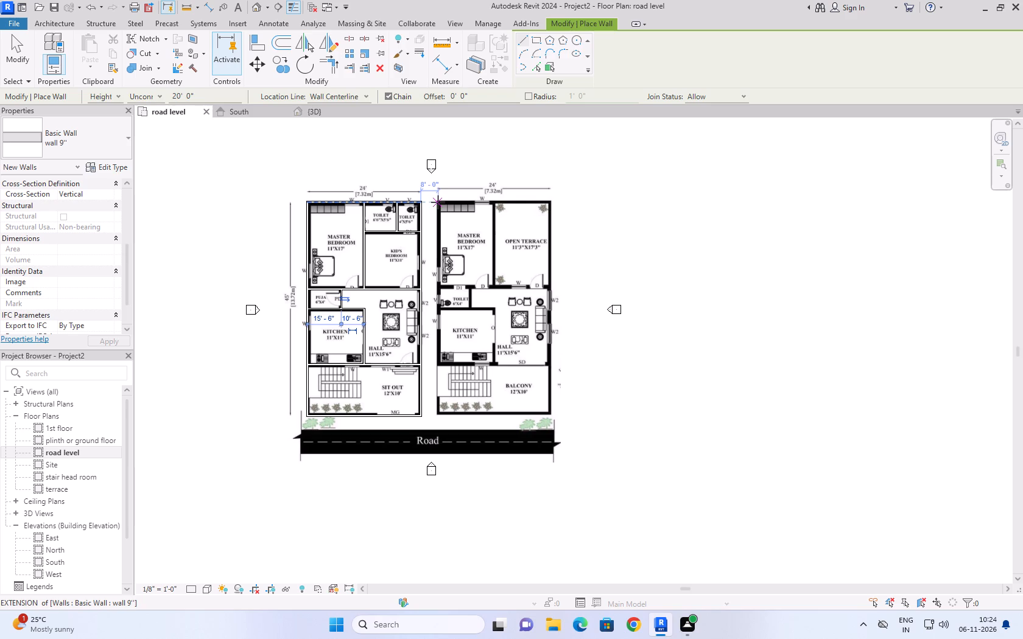
pyautogui.click(438, 202)
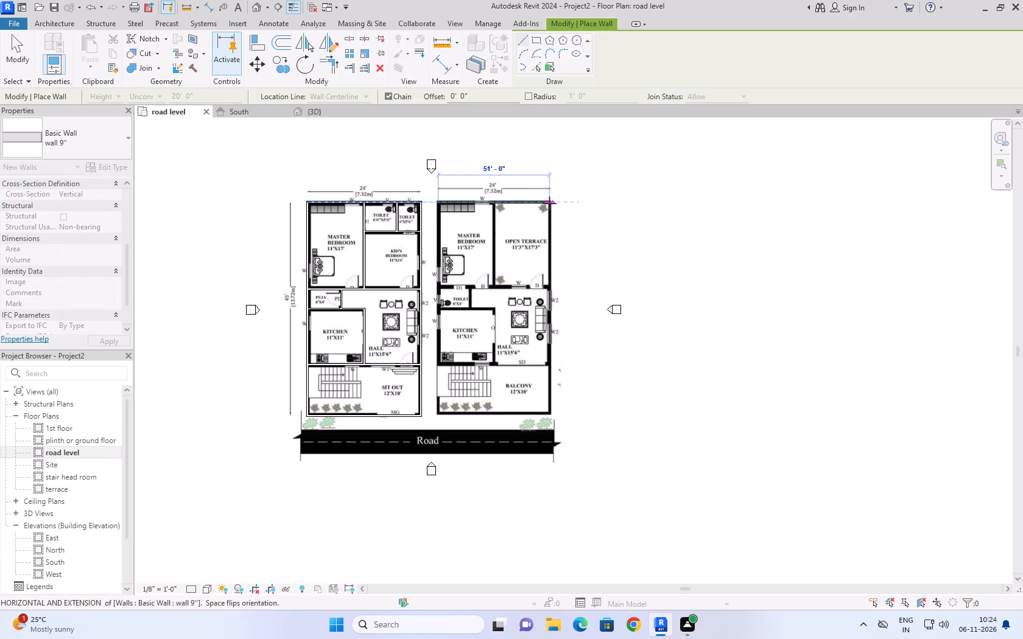
pyautogui.click(549, 203)
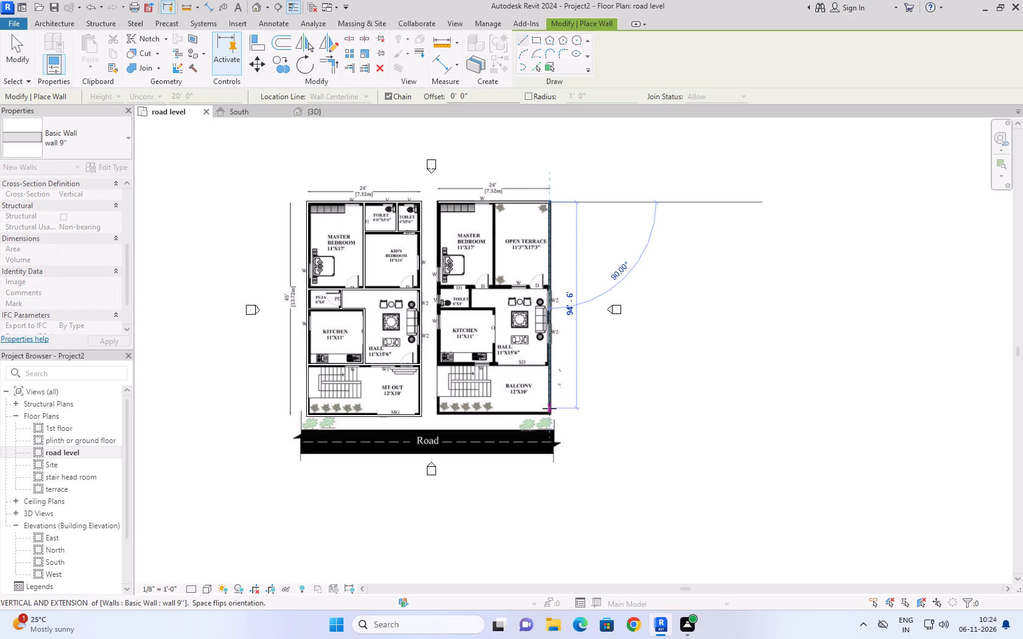
pyautogui.click(551, 411)
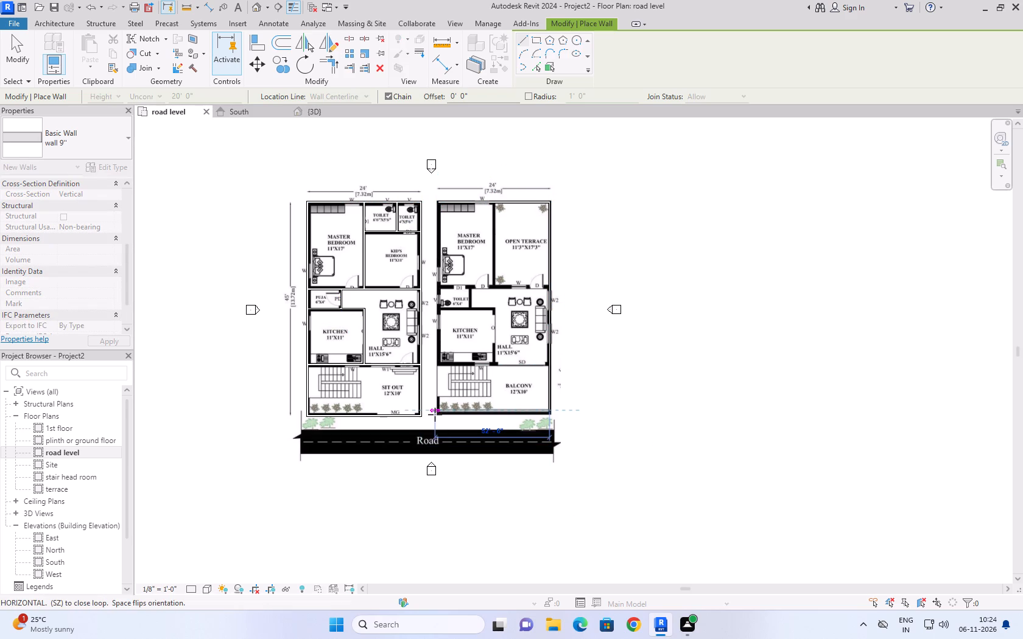
pyautogui.scroll(4, 438, 414)
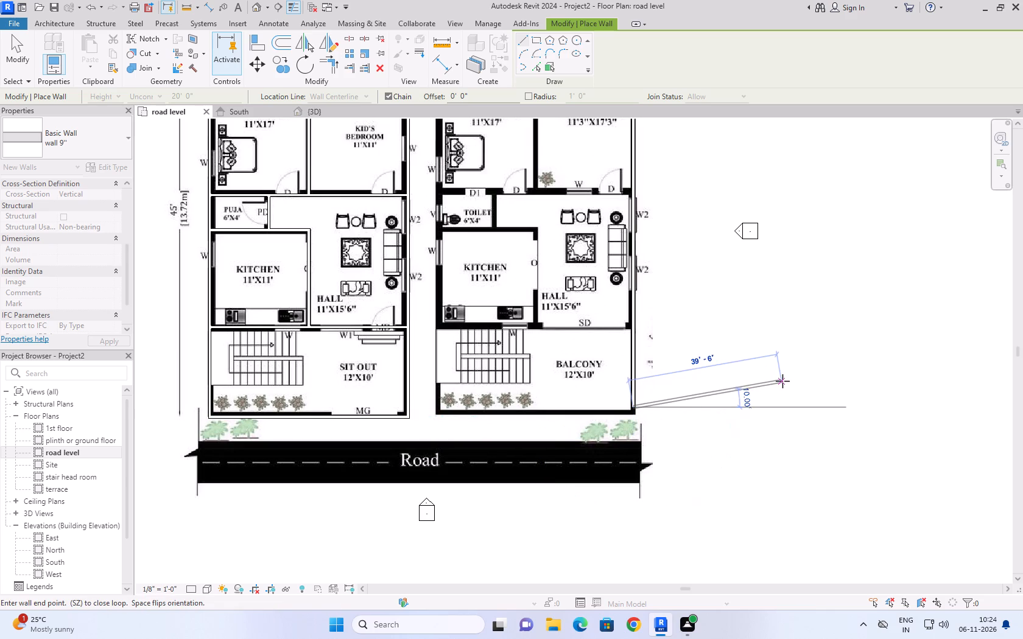
pyautogui.press('Escape')
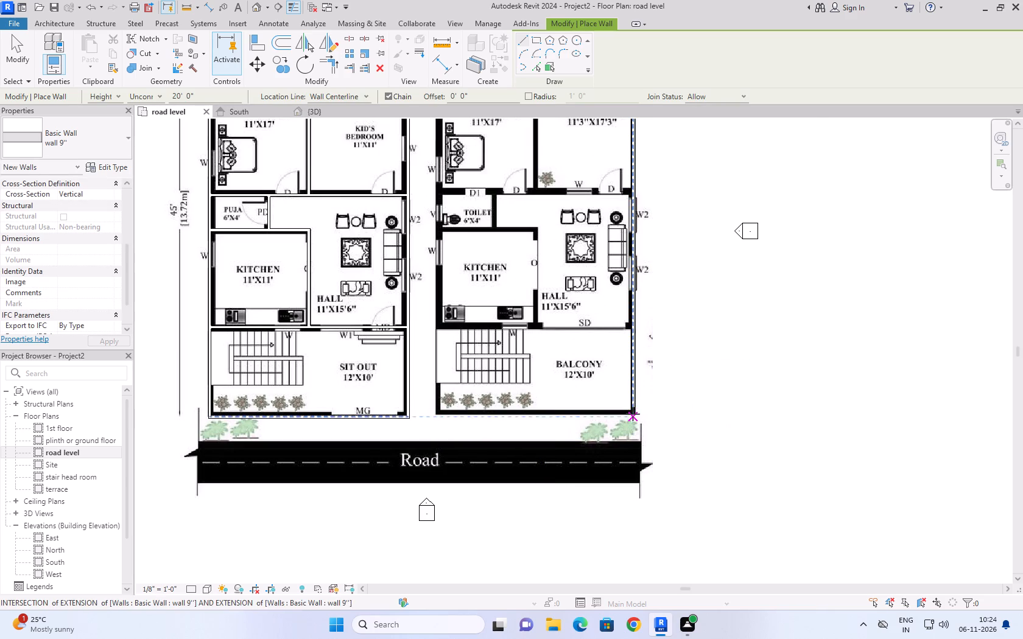
pyautogui.scroll(3, 633, 414)
pyautogui.click(635, 413)
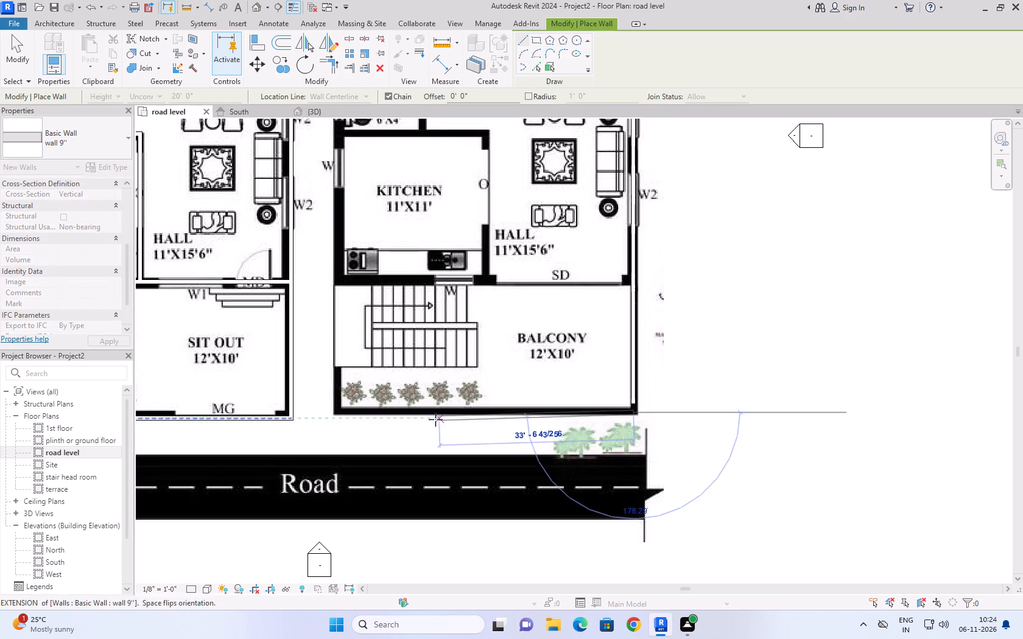
pyautogui.click(337, 408)
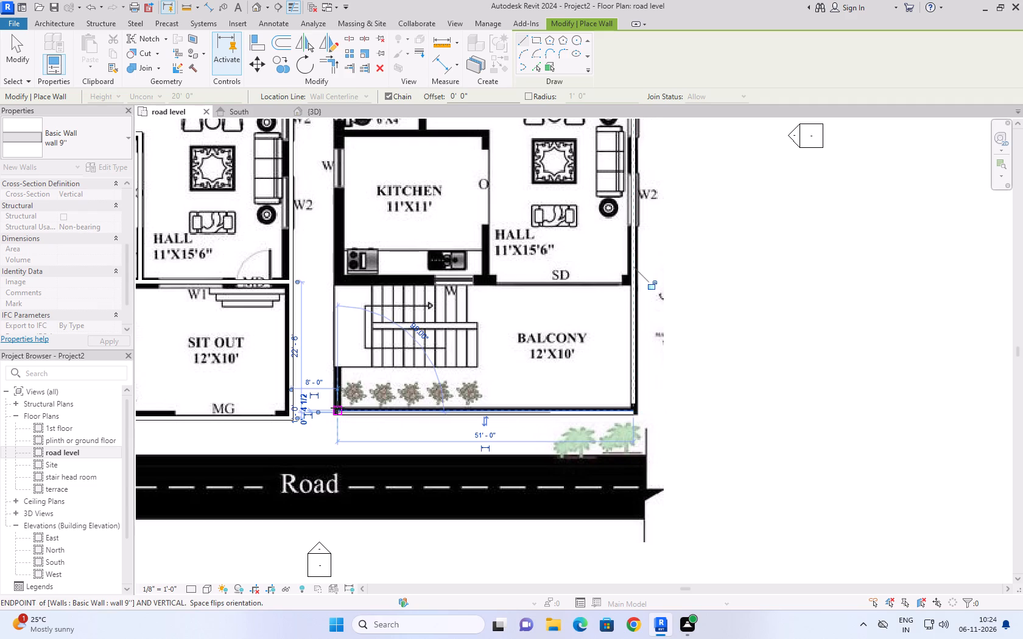
pyautogui.scroll(-7, 339, 332)
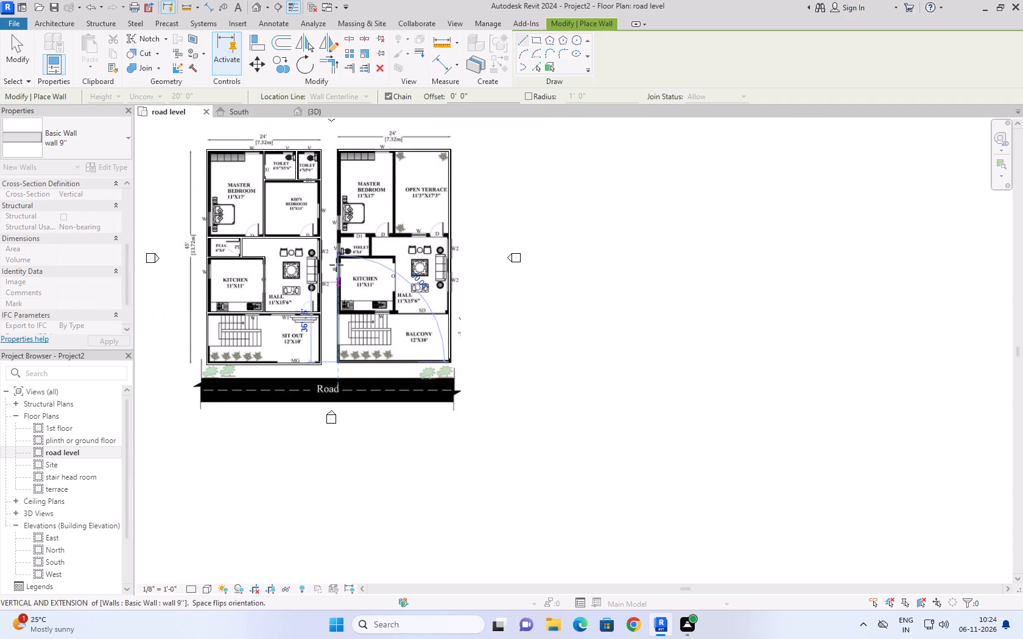
pyautogui.click(339, 150)
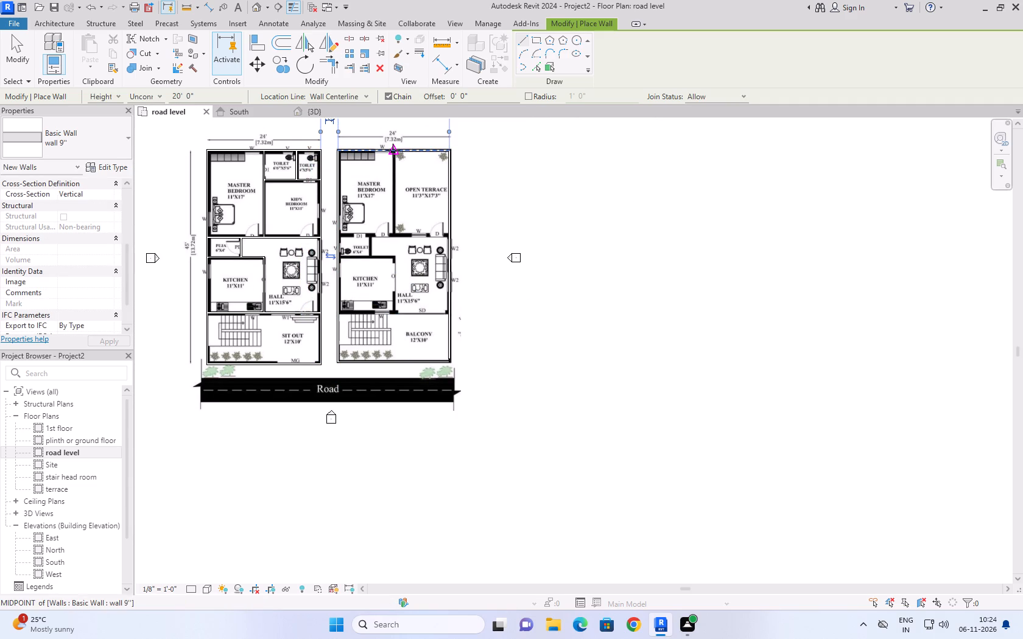
# Draw the wall between the second plan's master bedroom and open terrace, about 39'-10 1/2" long from the rear wall.
pyautogui.click(395, 150)
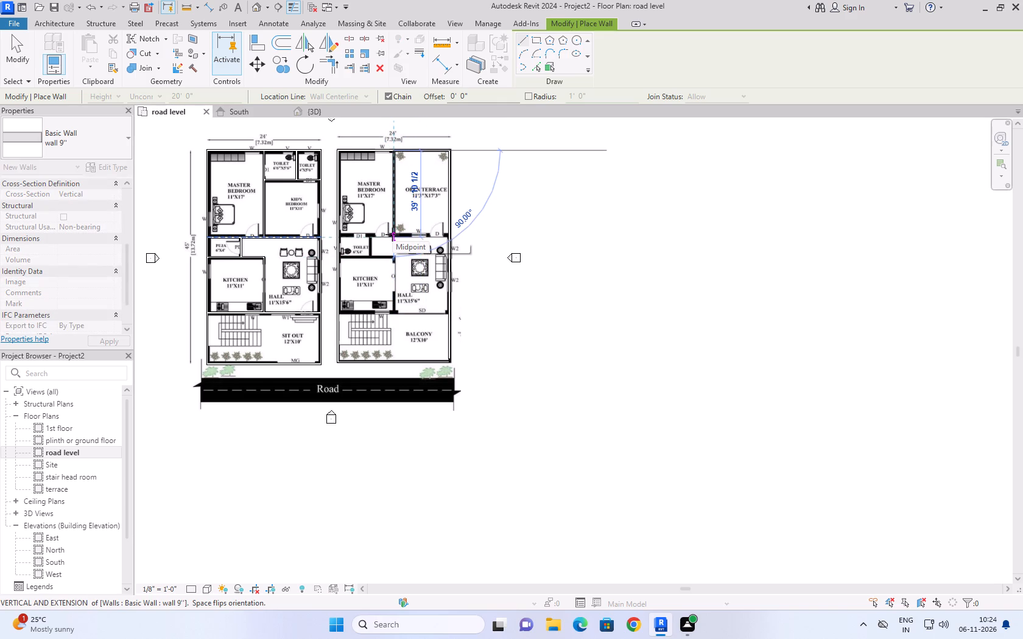
pyautogui.click(392, 234)
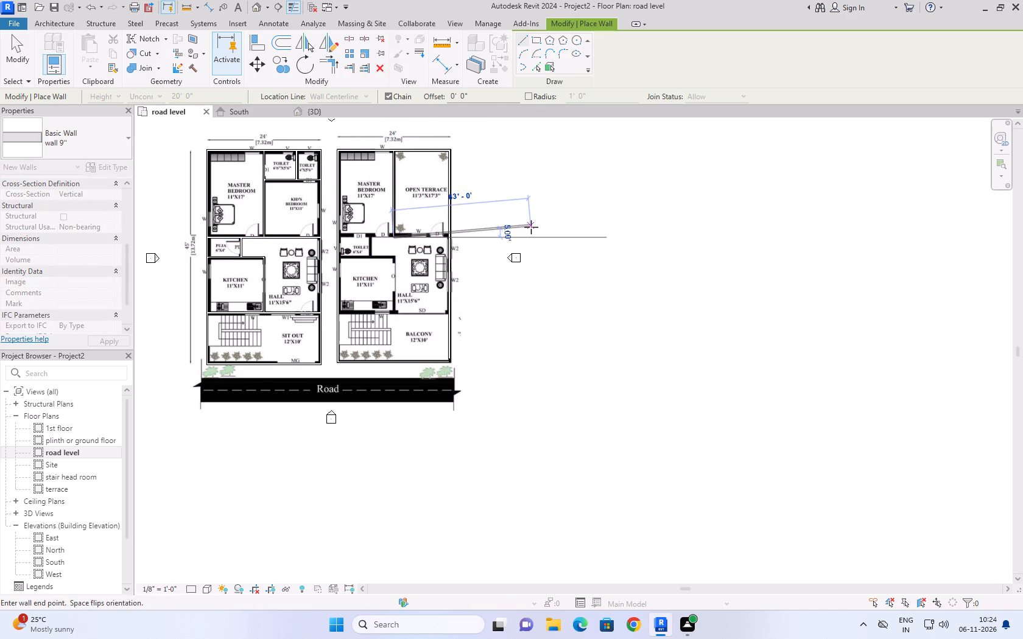
pyautogui.press('Escape')
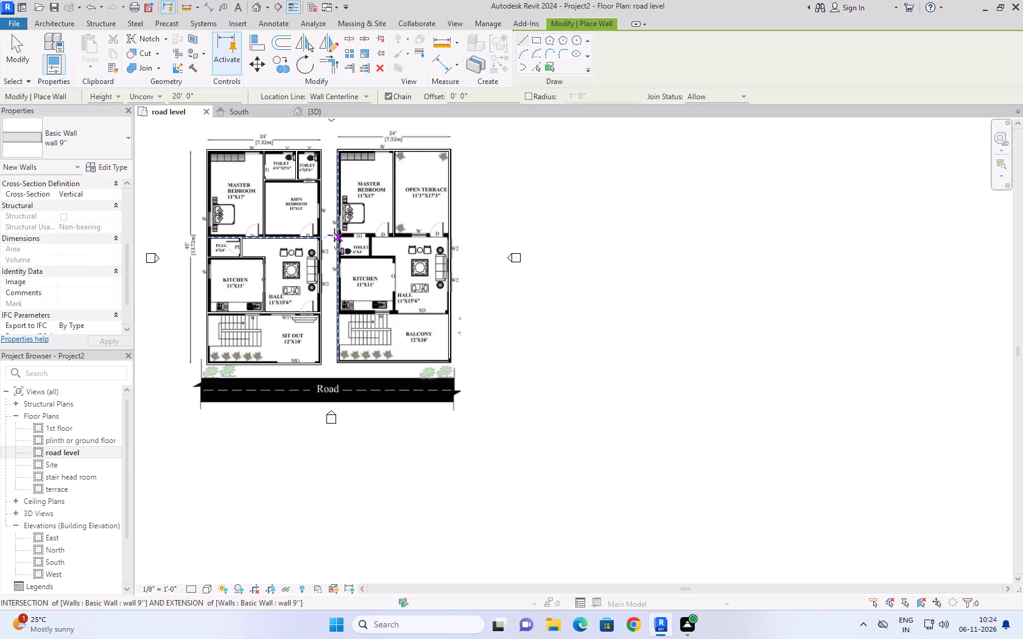
# Draw the 51' full-width wall separating the second plan's master bedroom and open terrace from the toilet and hall.
pyautogui.click(337, 235)
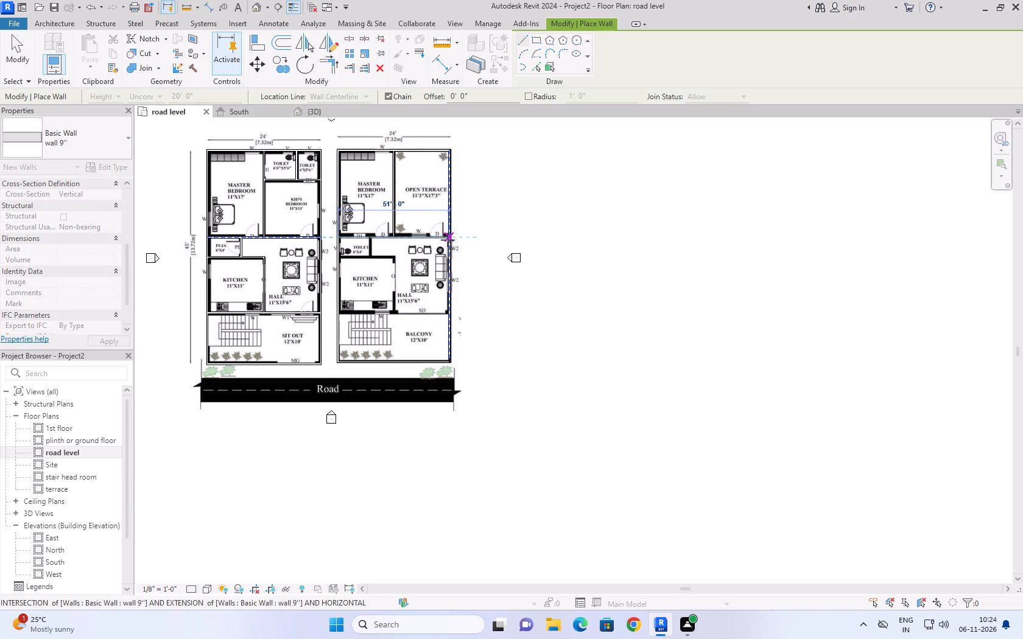
pyautogui.click(452, 235)
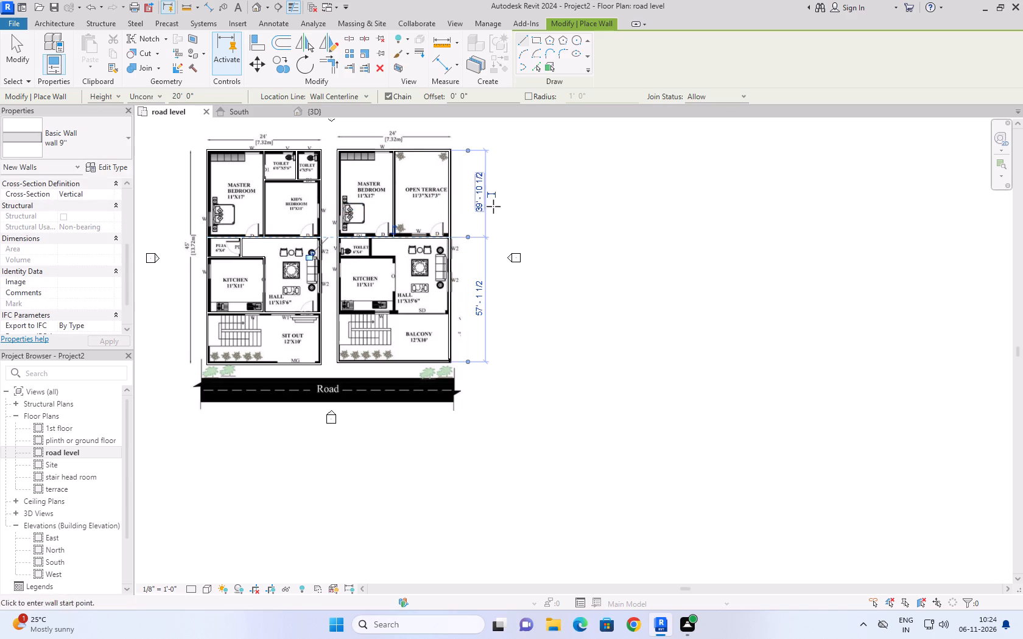
# Draw the second plan's kitchen walls along the toilet side and the hall side, about 26' deep.
pyautogui.click(339, 257)
pyautogui.click(394, 257)
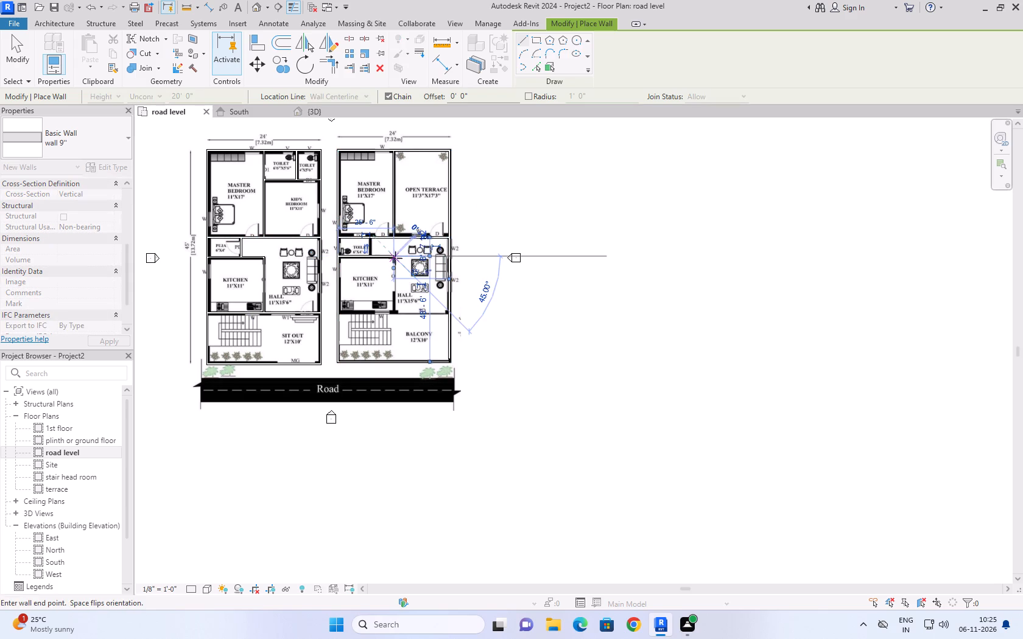
pyautogui.click(394, 312)
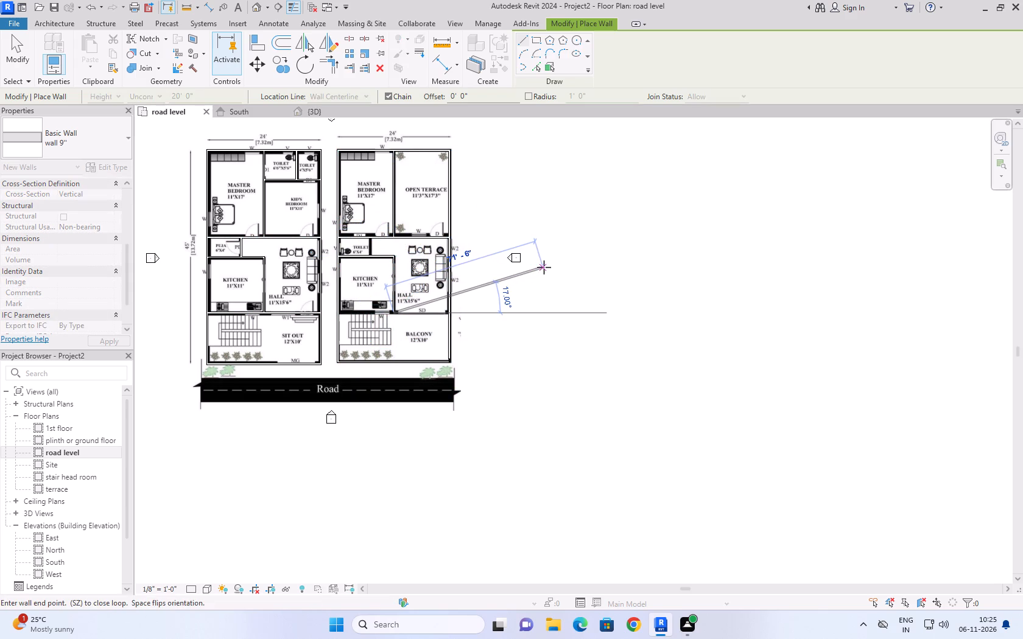
pyautogui.press('Escape')
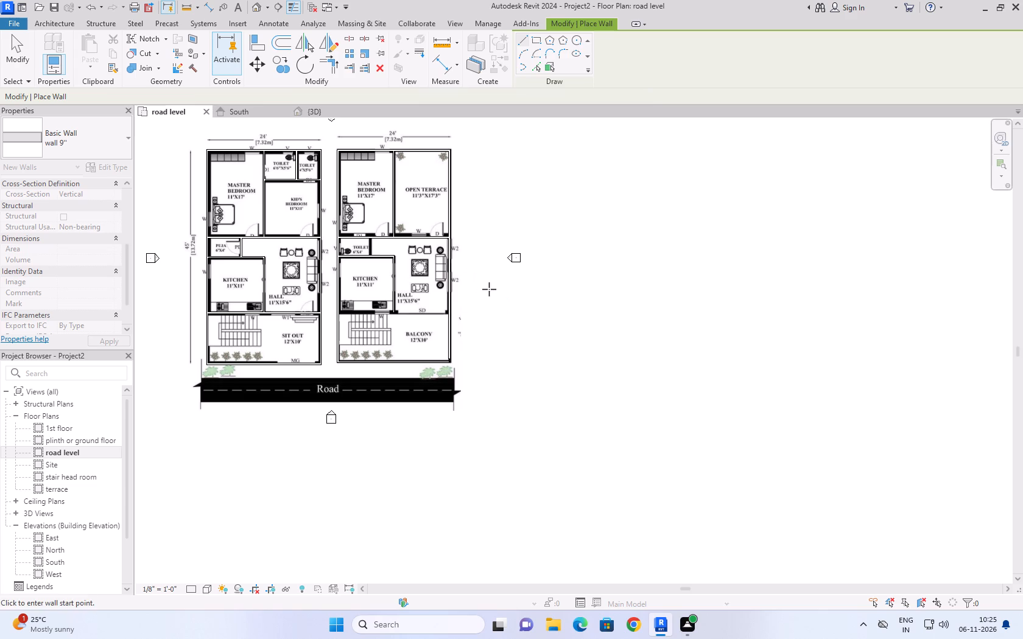
# Draw the second plan's full-width wall between the kitchen and hall and the stairs and balcony, about 22'-6" from the front wall.
pyautogui.click(339, 310)
pyautogui.click(449, 312)
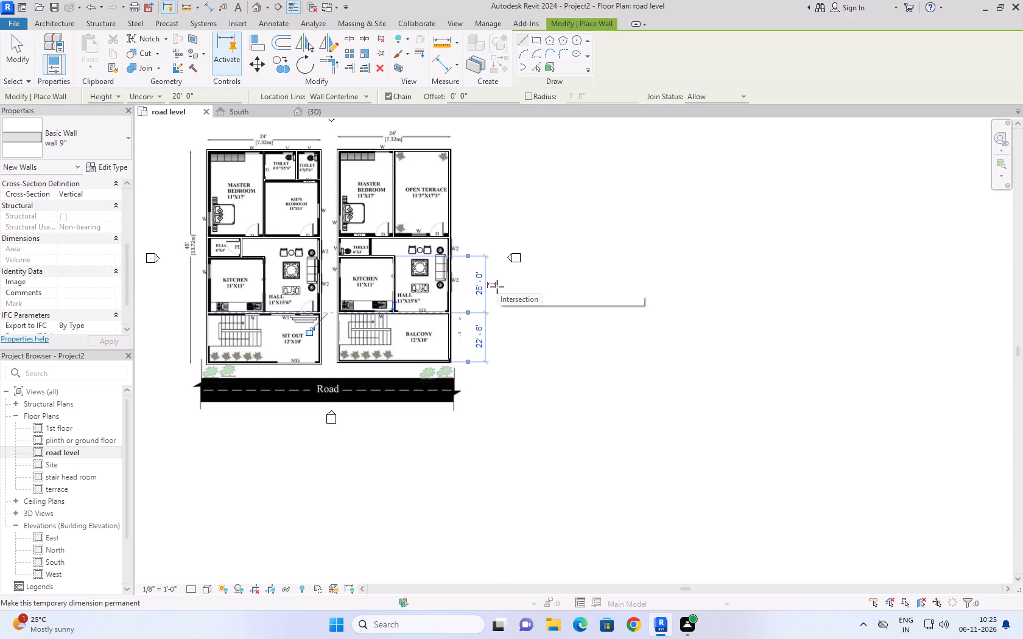
# Examine the traced walls of both plans in the 3D view.
pyautogui.click(322, 115)
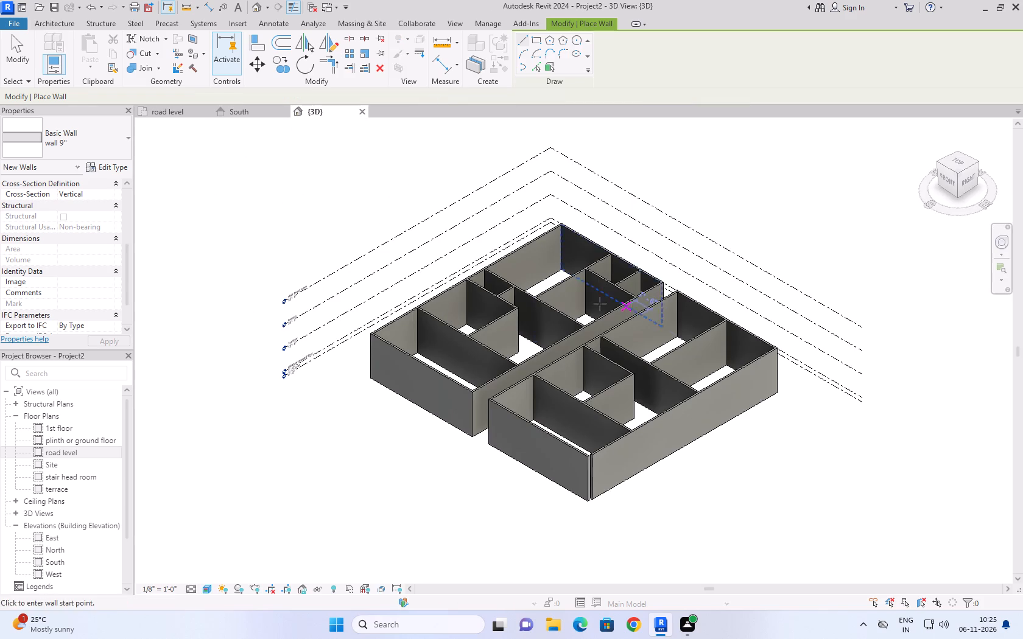
pyautogui.scroll(4, 733, 417)
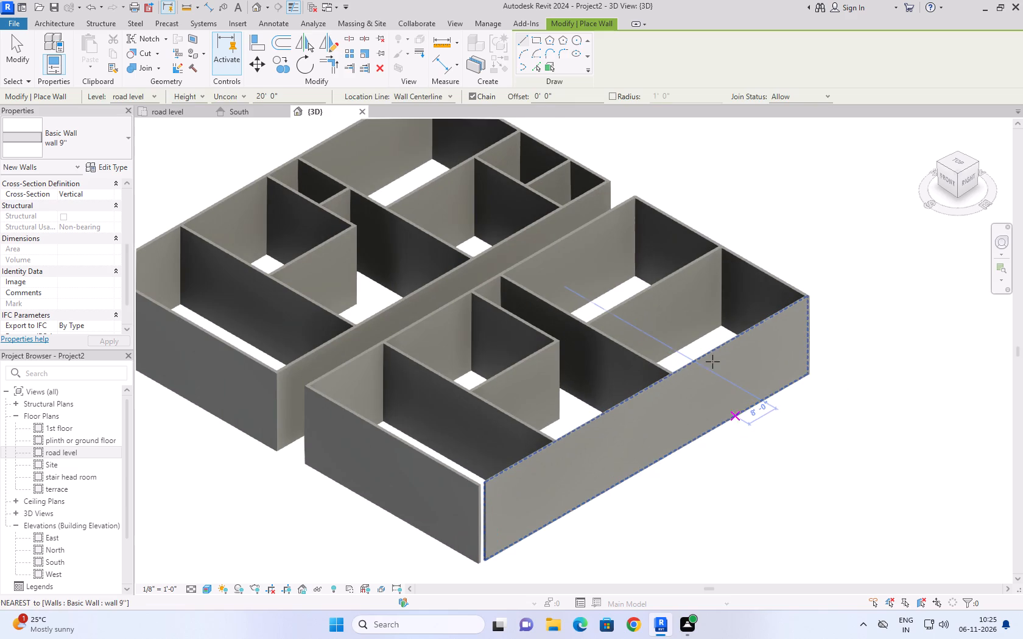
pyautogui.scroll(-3, 494, 288)
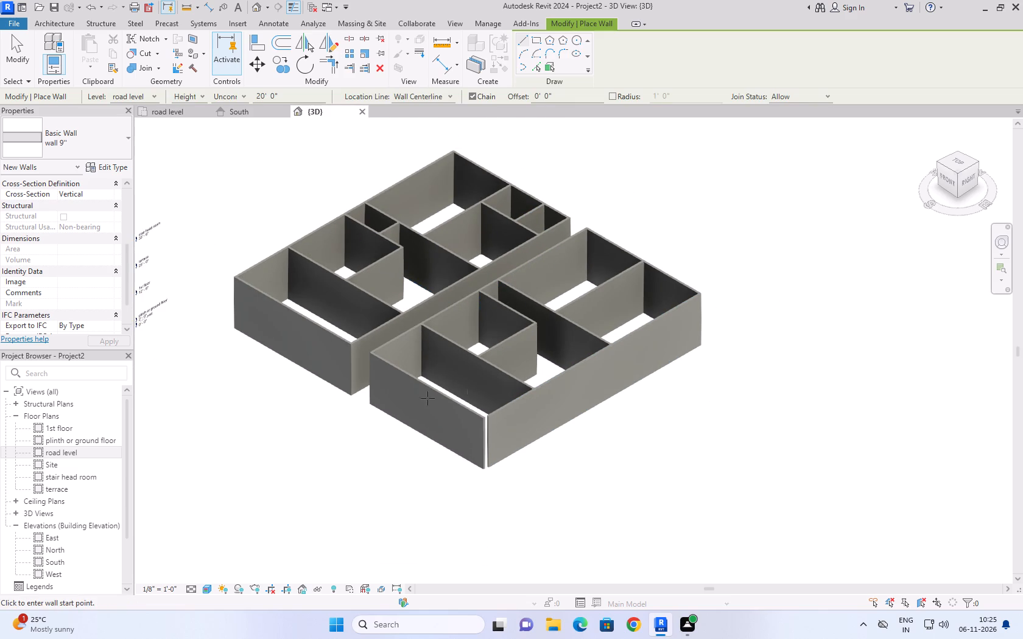
pyautogui.scroll(6, 283, 271)
pyautogui.scroll(-6, 274, 268)
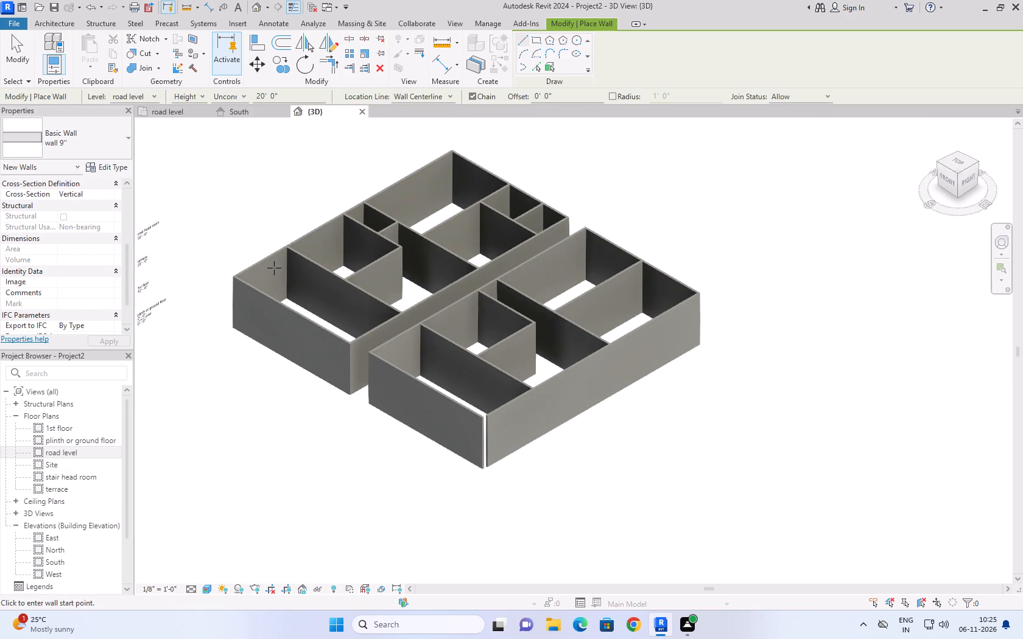
# Examine both traced floor plans in the road level floor plan view.
pyautogui.click(167, 115)
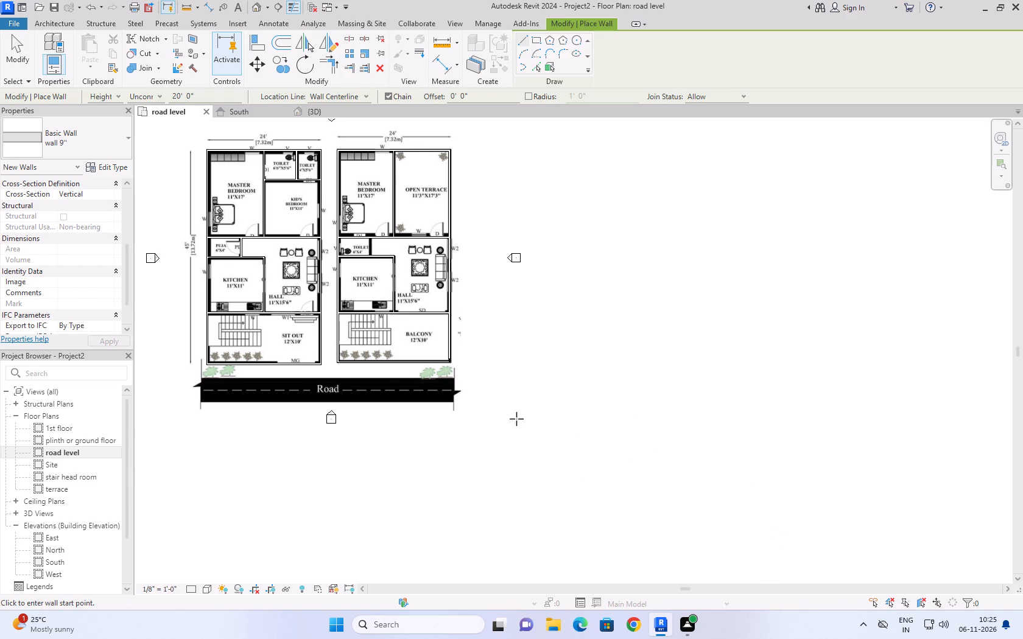
pyautogui.moveTo(264, 259); pyautogui.dragTo(298, 346, button='middle')
pyautogui.scroll(3, 329, 262)
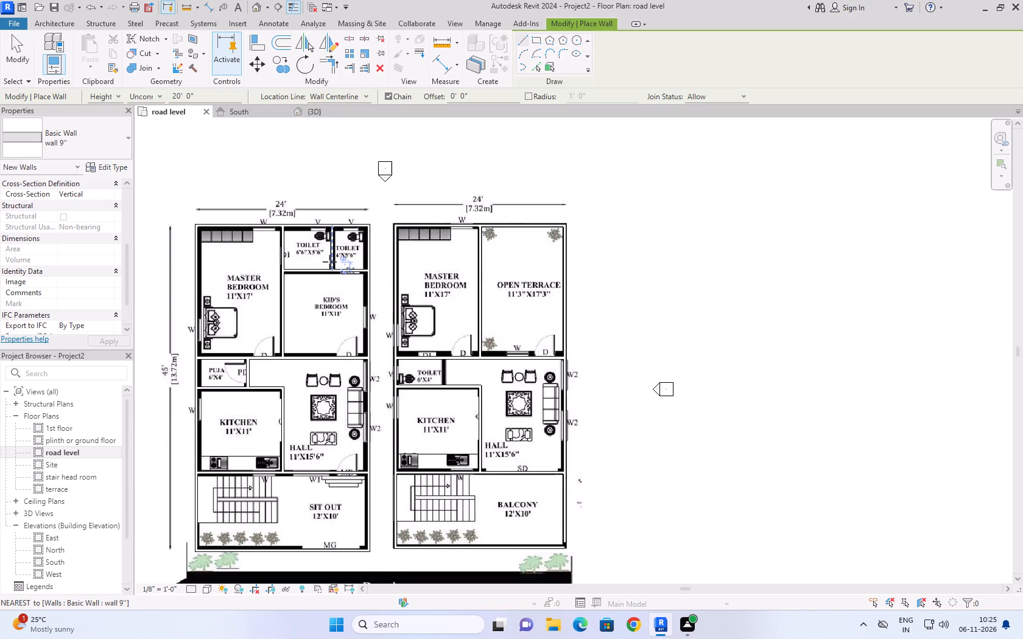
pyautogui.scroll(2, 329, 262)
pyautogui.scroll(3, 284, 242)
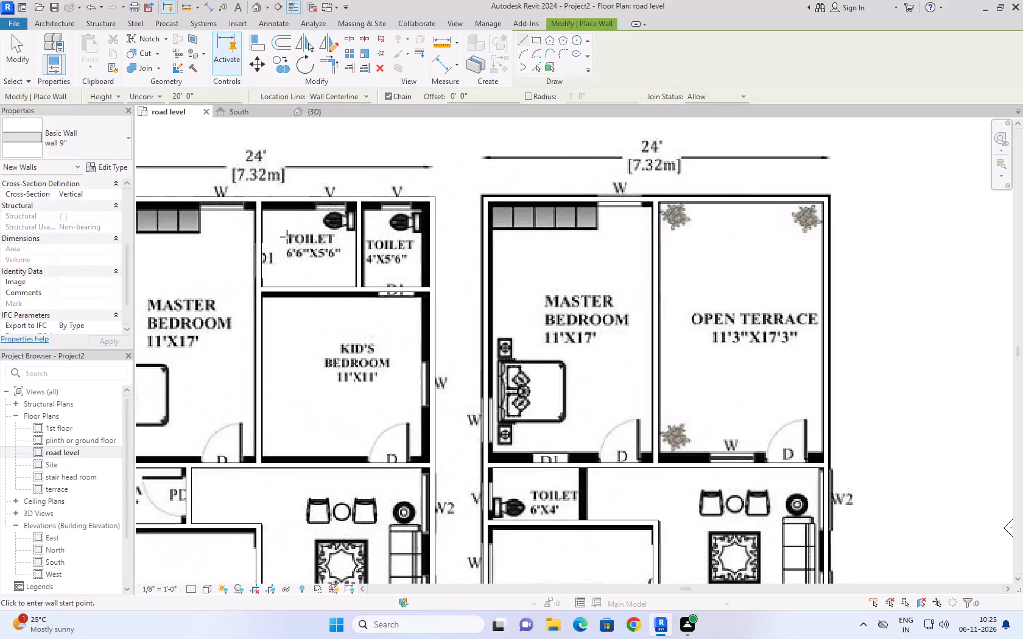
pyautogui.scroll(1, 287, 237)
pyautogui.scroll(-3, 292, 222)
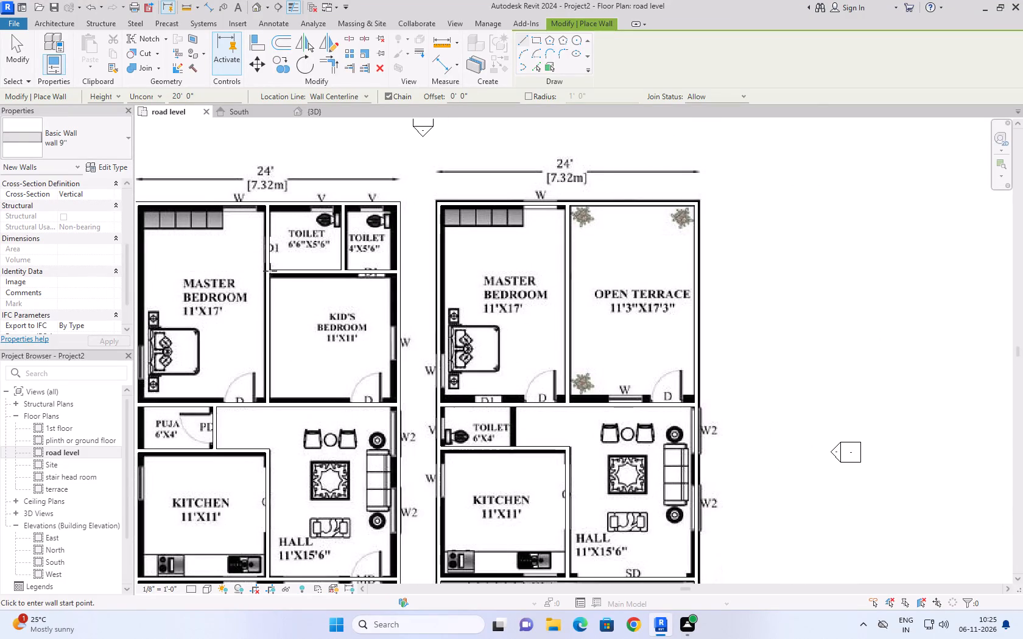
pyautogui.scroll(-2, 435, 214)
pyautogui.scroll(-2, 474, 286)
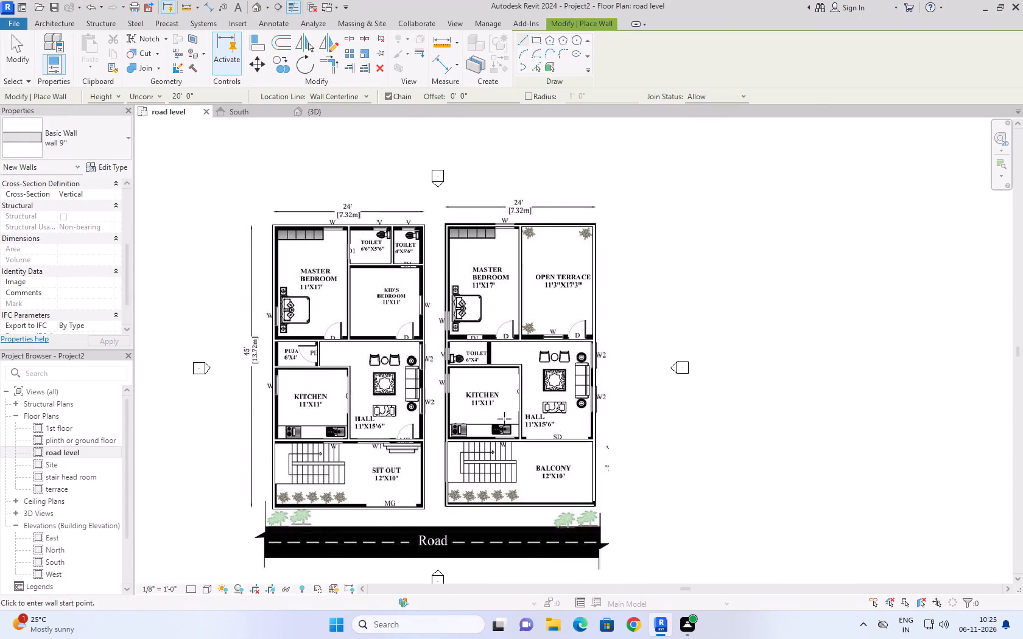
pyautogui.click(315, 108)
pyautogui.click(164, 114)
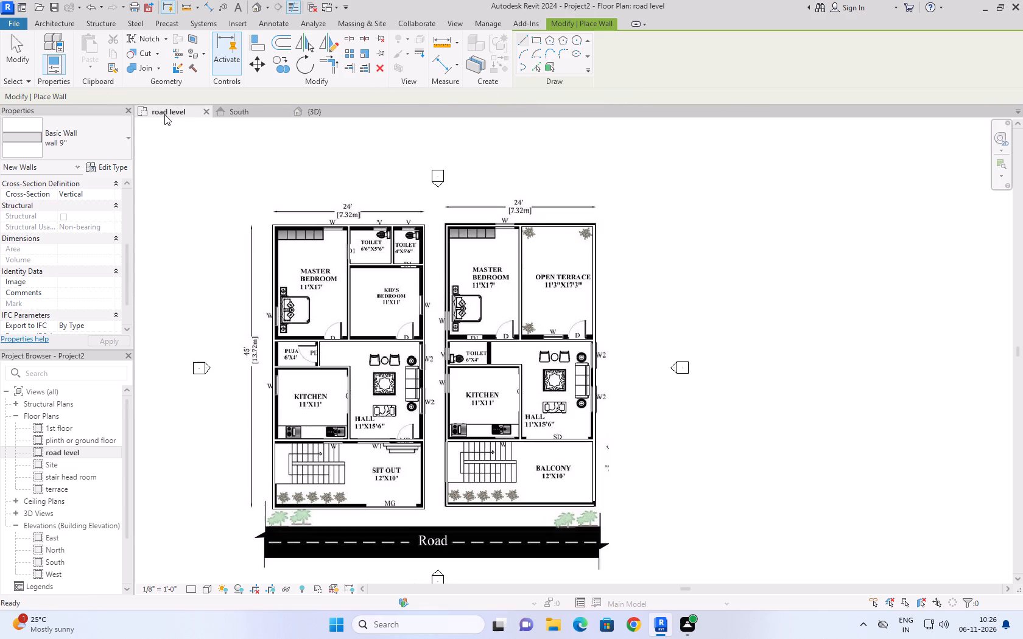
pyautogui.scroll(-3, 418, 405)
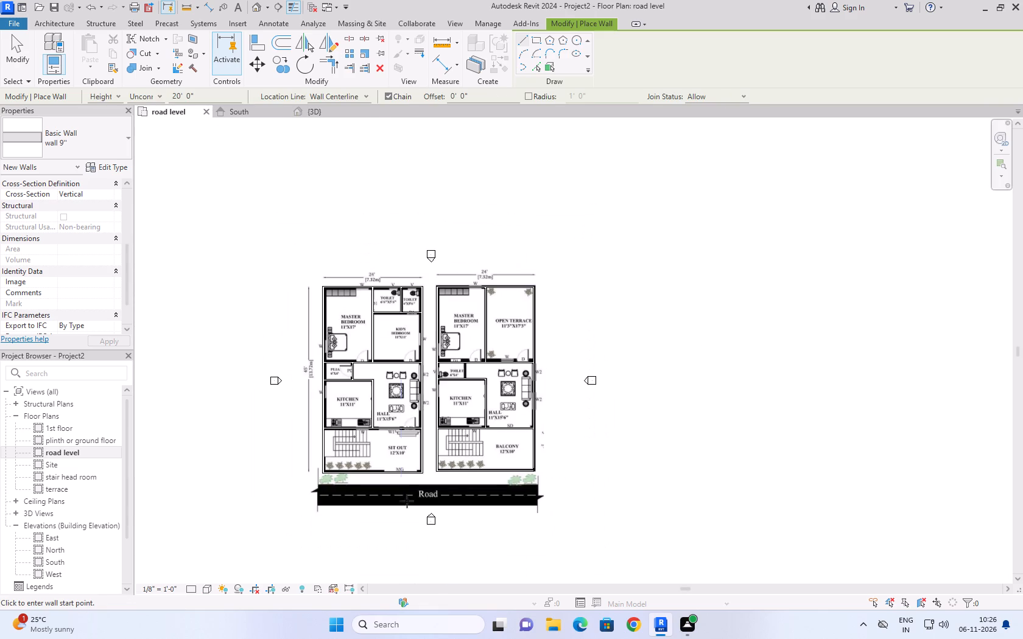
pyautogui.scroll(3, 459, 586)
pyautogui.scroll(-1, 459, 548)
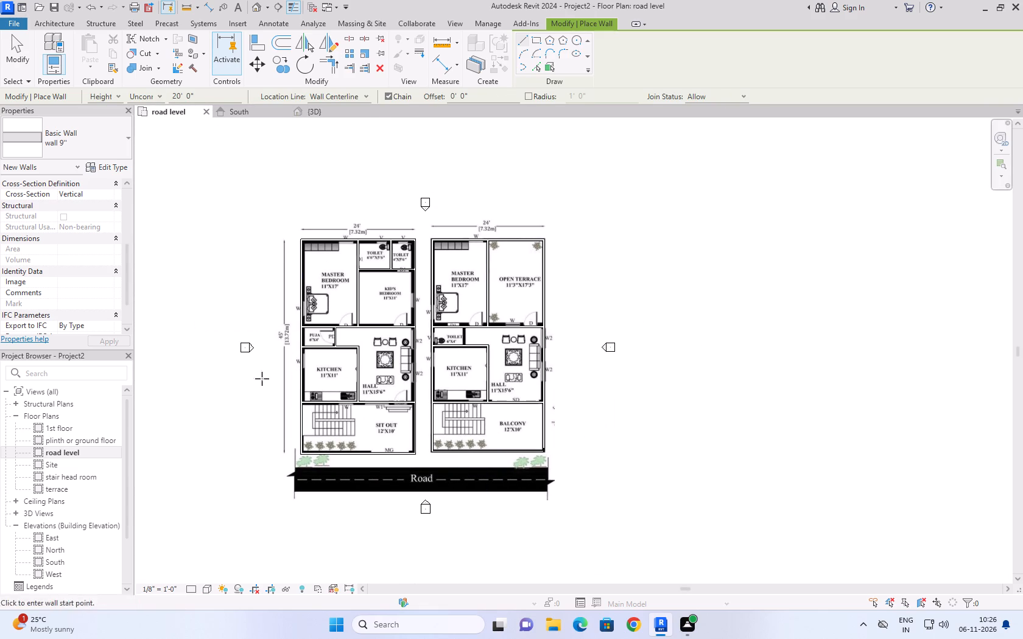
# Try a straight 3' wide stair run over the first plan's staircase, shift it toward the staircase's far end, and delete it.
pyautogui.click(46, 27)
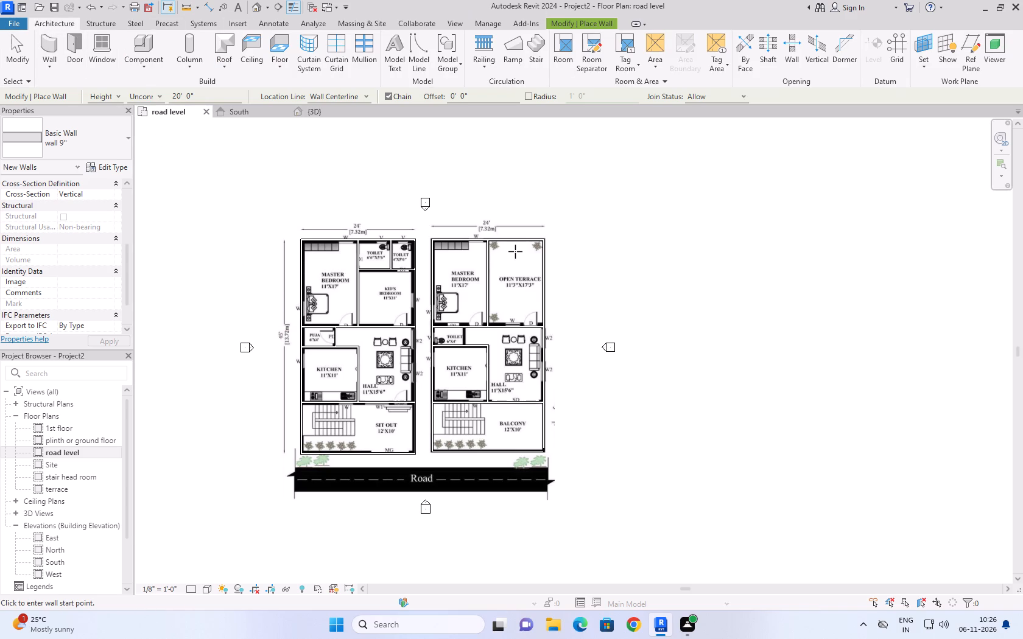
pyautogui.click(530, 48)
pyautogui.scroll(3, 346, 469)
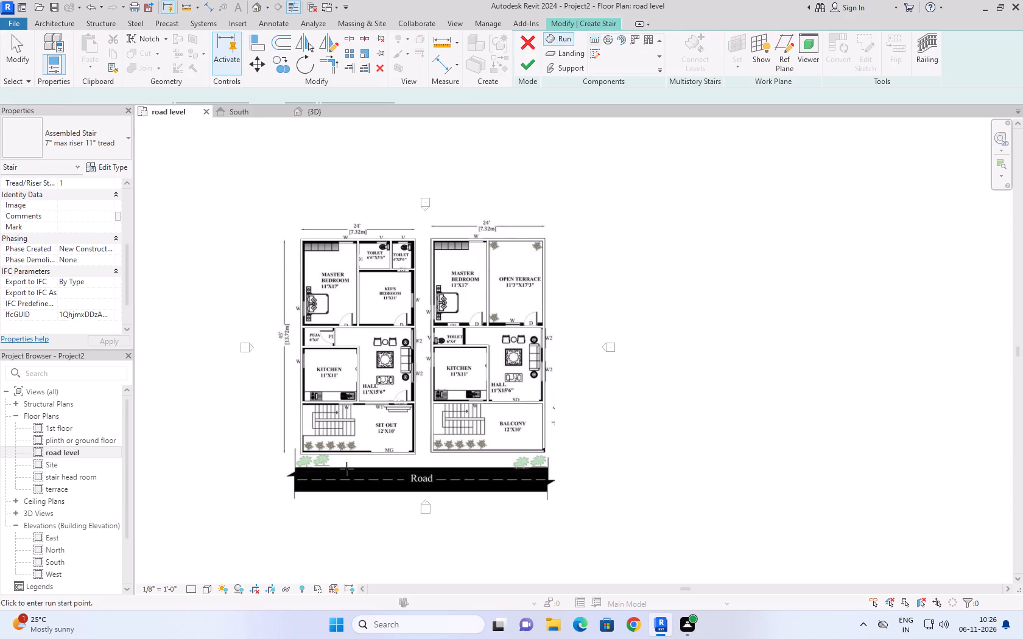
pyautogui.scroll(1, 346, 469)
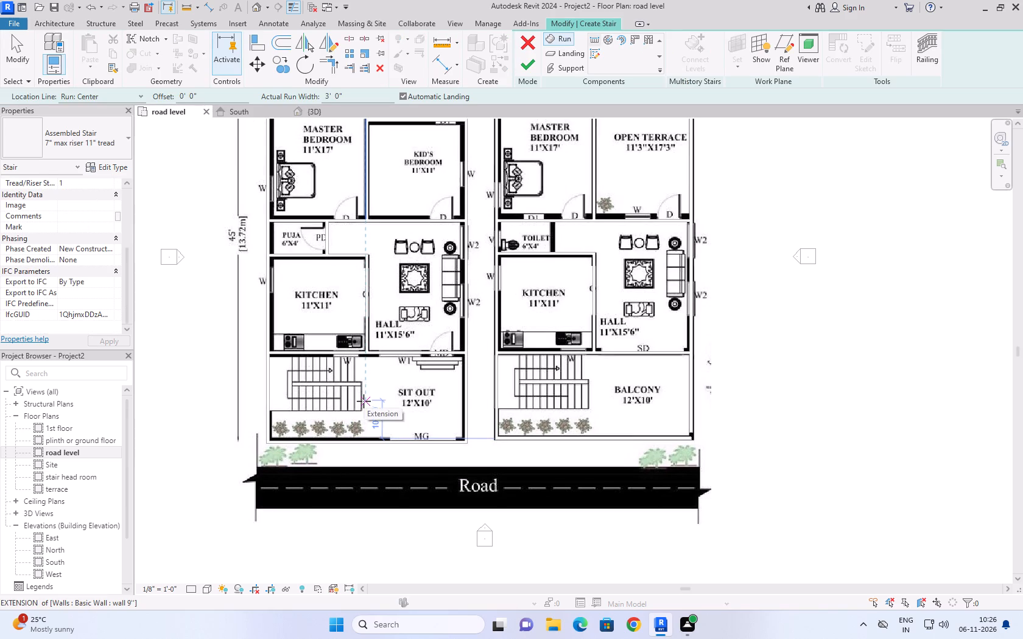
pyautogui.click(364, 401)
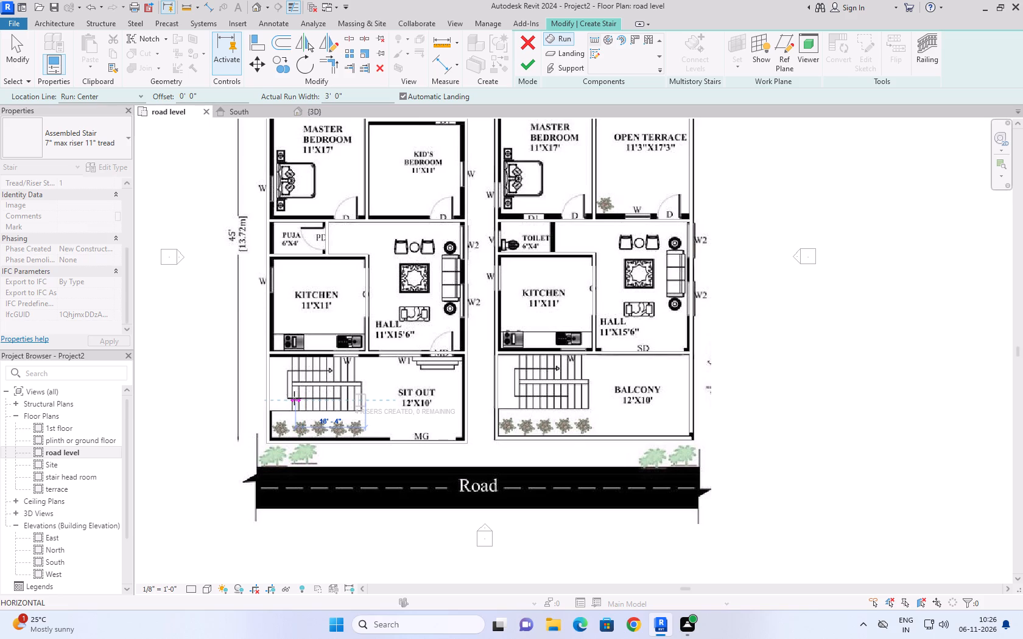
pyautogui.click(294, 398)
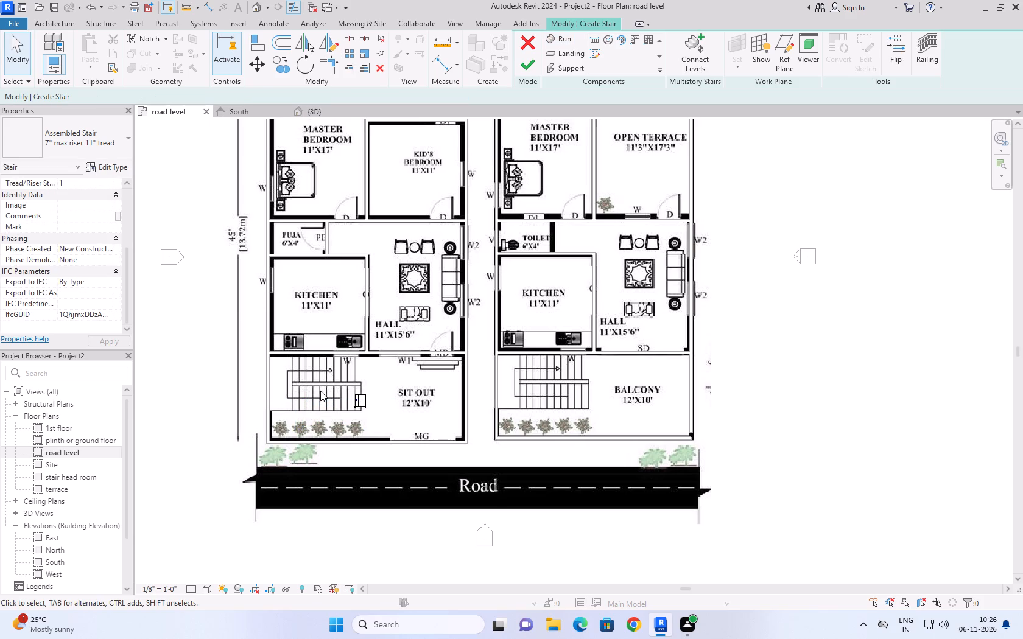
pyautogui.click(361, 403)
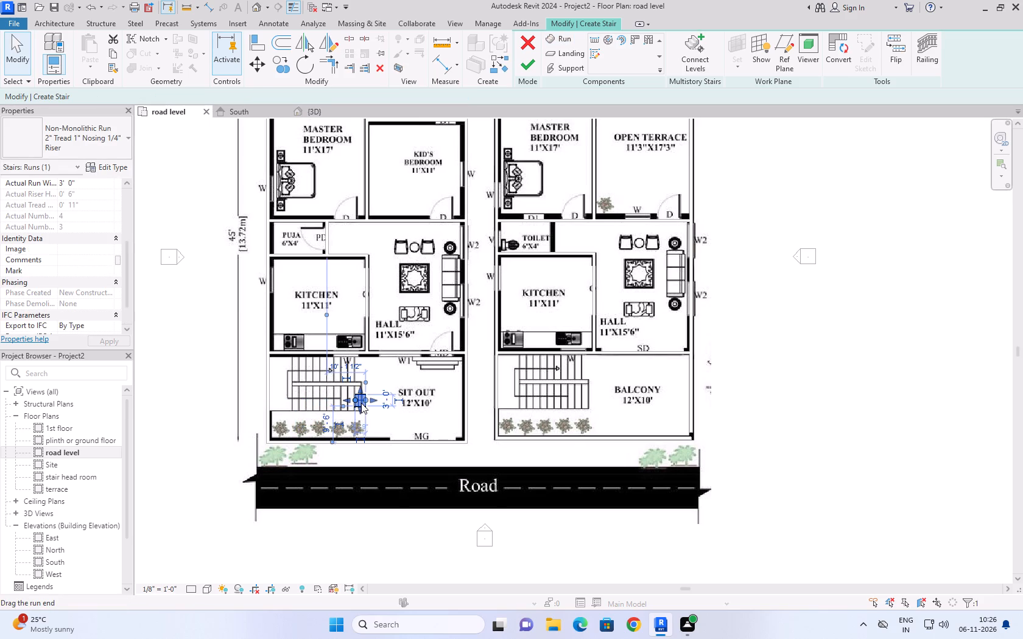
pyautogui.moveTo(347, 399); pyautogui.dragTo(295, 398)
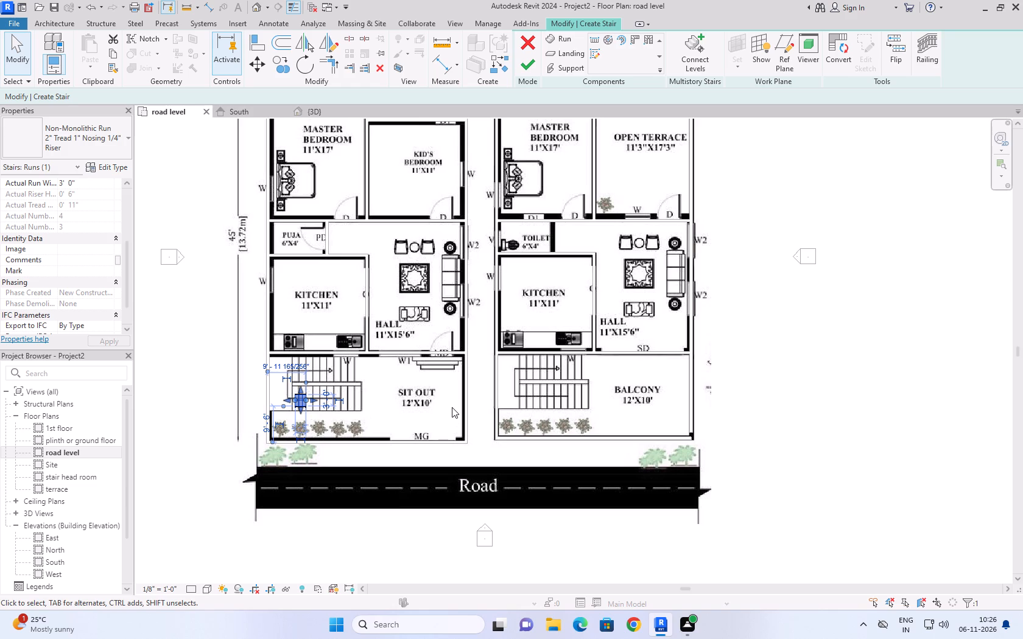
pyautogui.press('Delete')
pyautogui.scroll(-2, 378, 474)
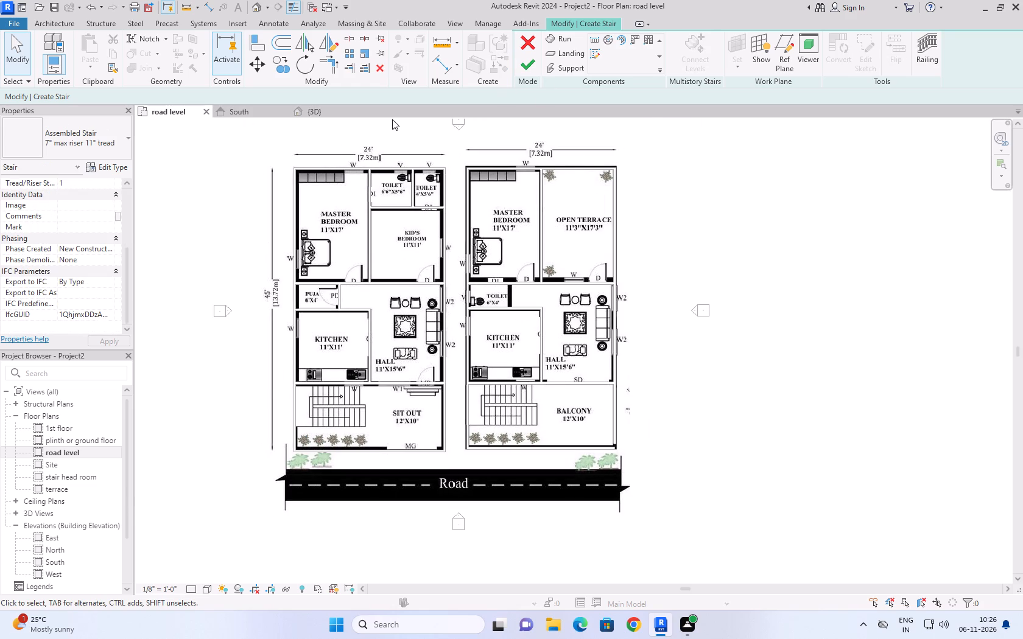
# Draw a straight 3' wide stair run at the sit-out end of the first plan's lower flight, heading away from the sit-out.
pyautogui.click(594, 38)
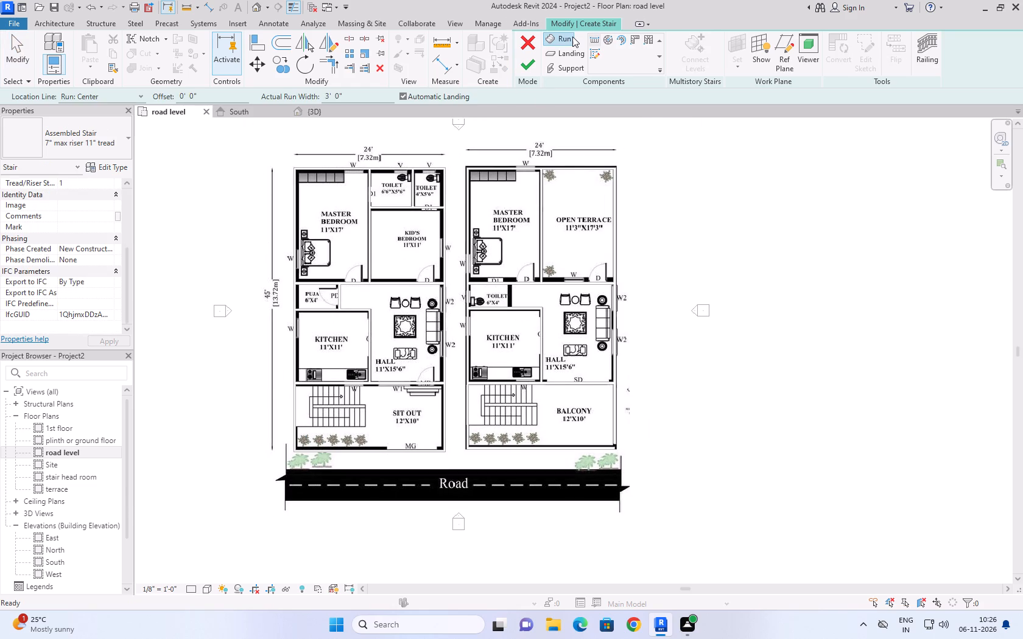
pyautogui.click(572, 37)
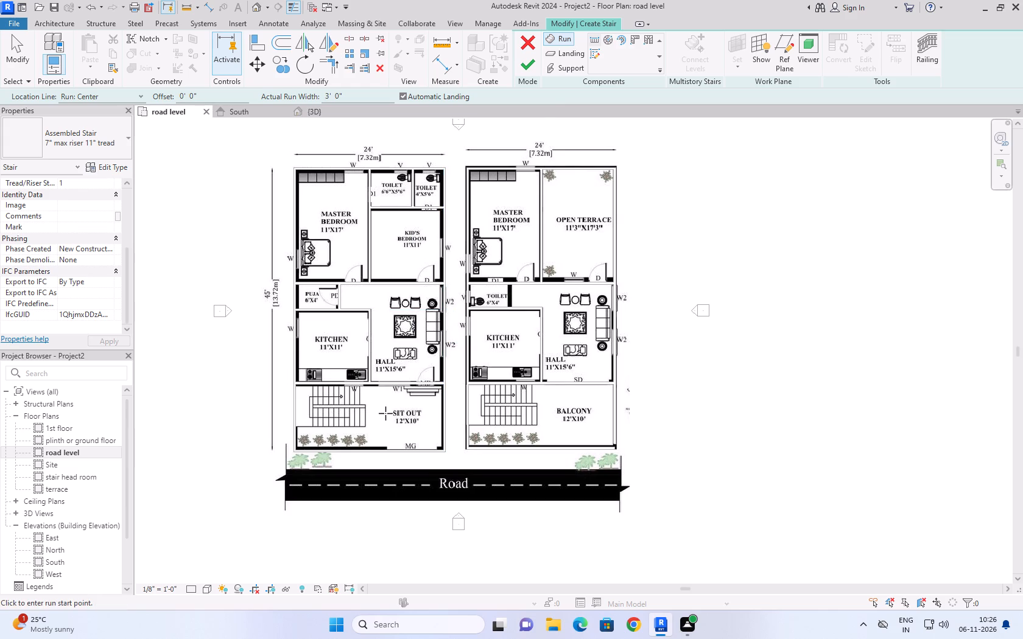
pyautogui.click(376, 423)
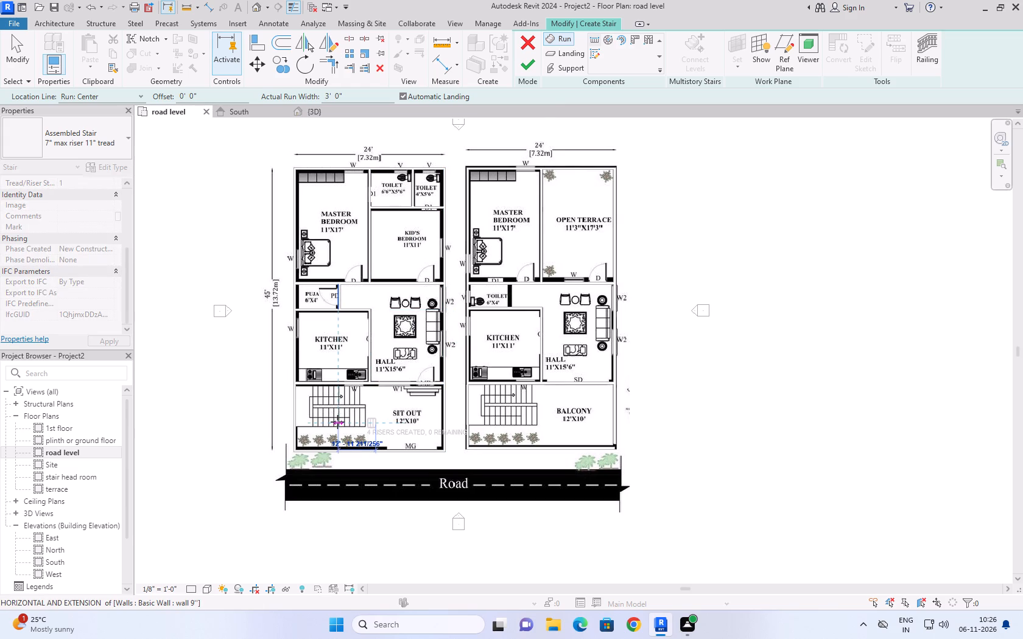
pyautogui.click(335, 424)
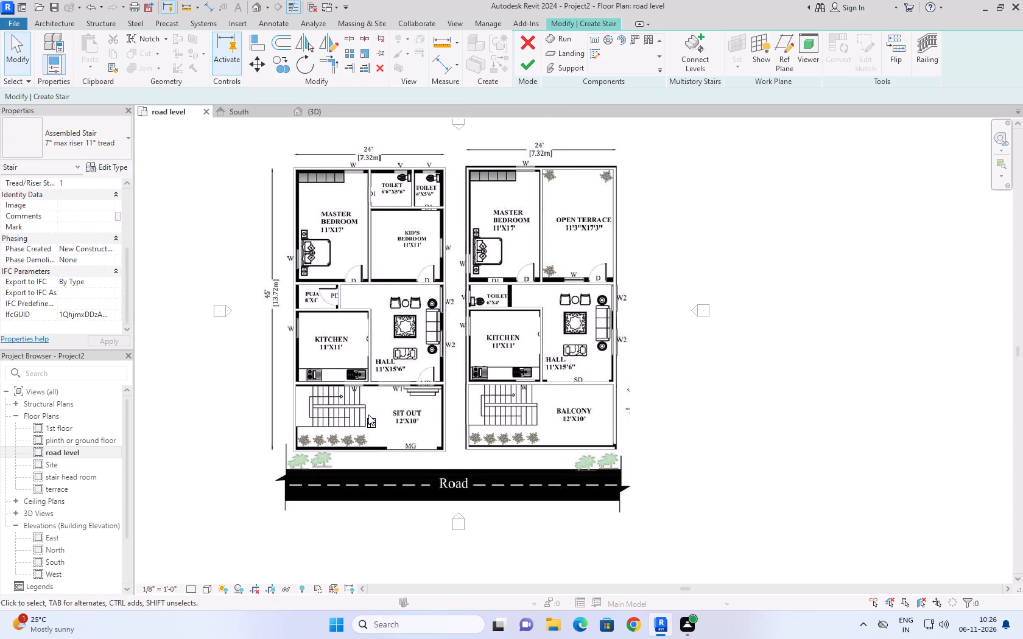
# Draw a parallel 3' wide second run heading back toward the sit-out, joined to the first run by an automatic landing.
pyautogui.scroll(4, 368, 415)
pyautogui.click(571, 32)
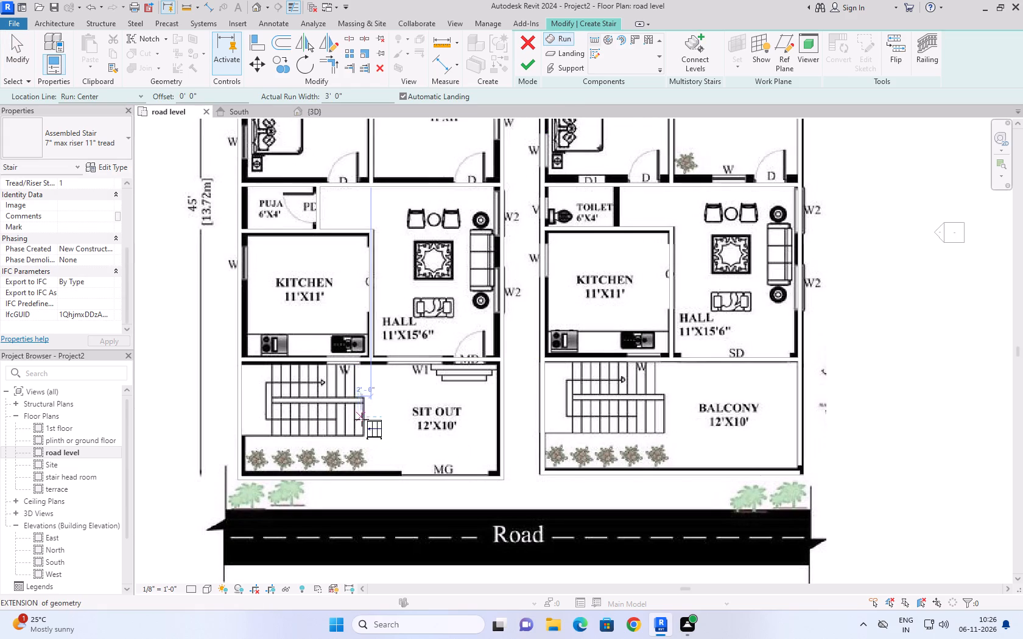
pyautogui.scroll(5, 364, 420)
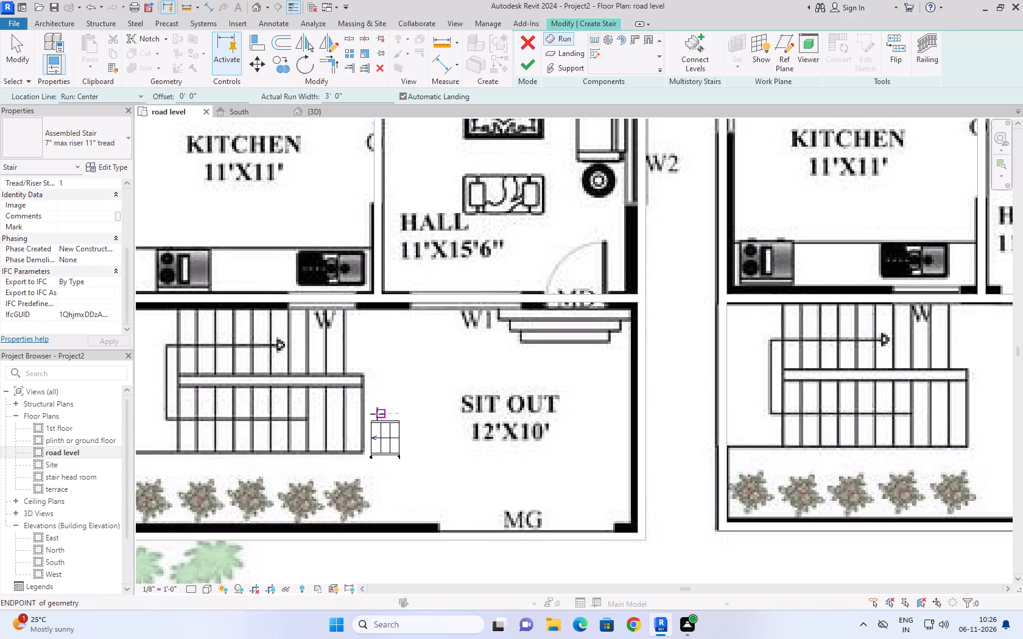
pyautogui.scroll(8, 374, 418)
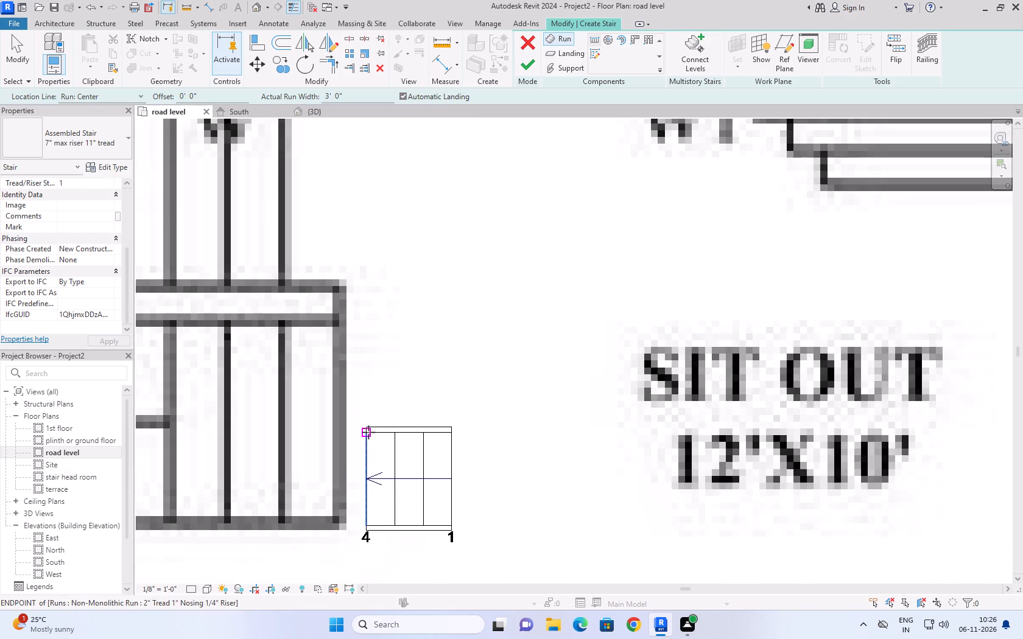
pyautogui.click(368, 351)
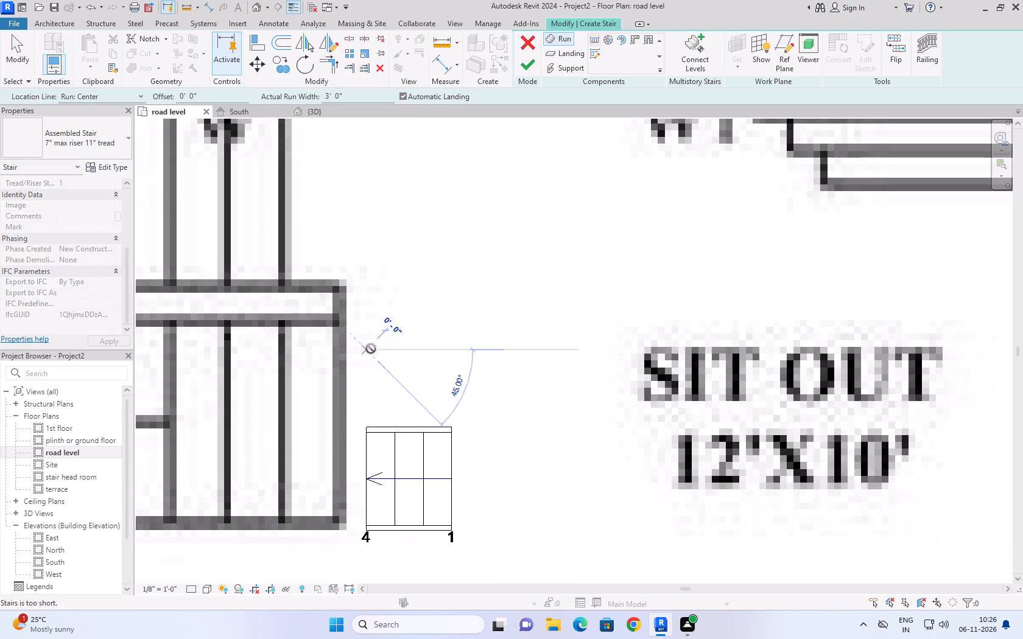
pyautogui.click(506, 354)
pyautogui.scroll(-4, 522, 362)
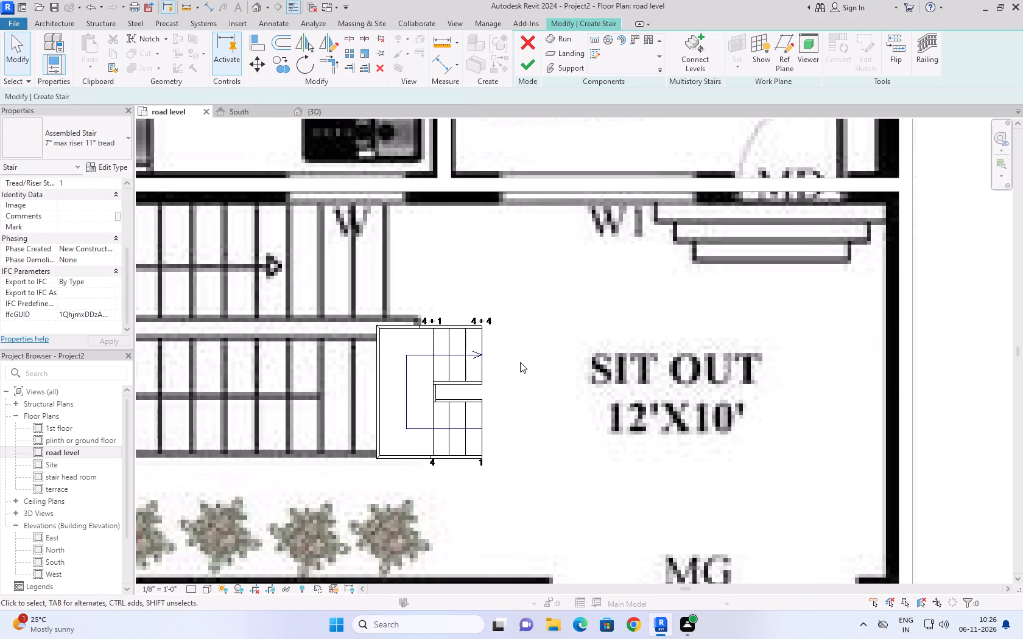
pyautogui.scroll(-2, 520, 362)
# Examine the sketched stair inside the first plan's front room in the 3D view.
pyautogui.click(327, 120)
pyautogui.click(326, 113)
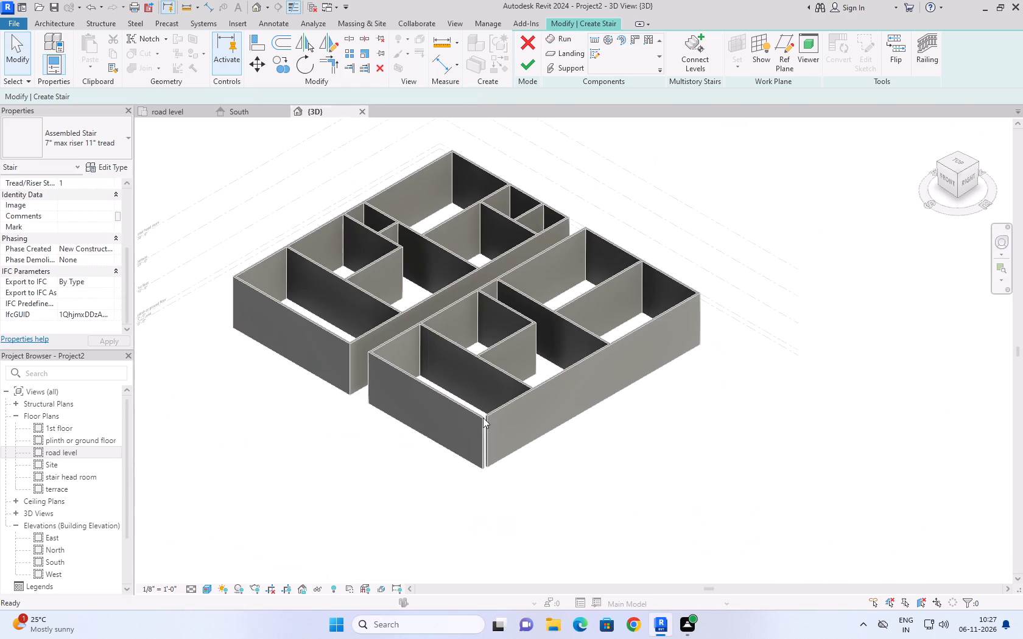
pyautogui.scroll(-8, 334, 389)
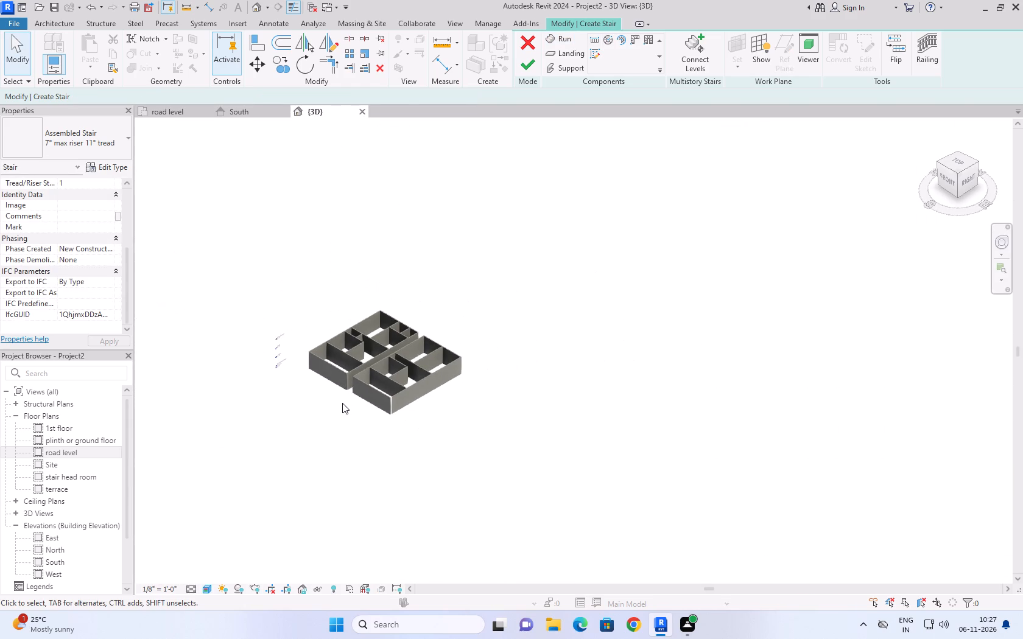
pyautogui.keyDown('shift'); pyautogui.moveTo(340, 403); pyautogui.dragTo(511, 562, button='middle'); pyautogui.keyUp('shift')
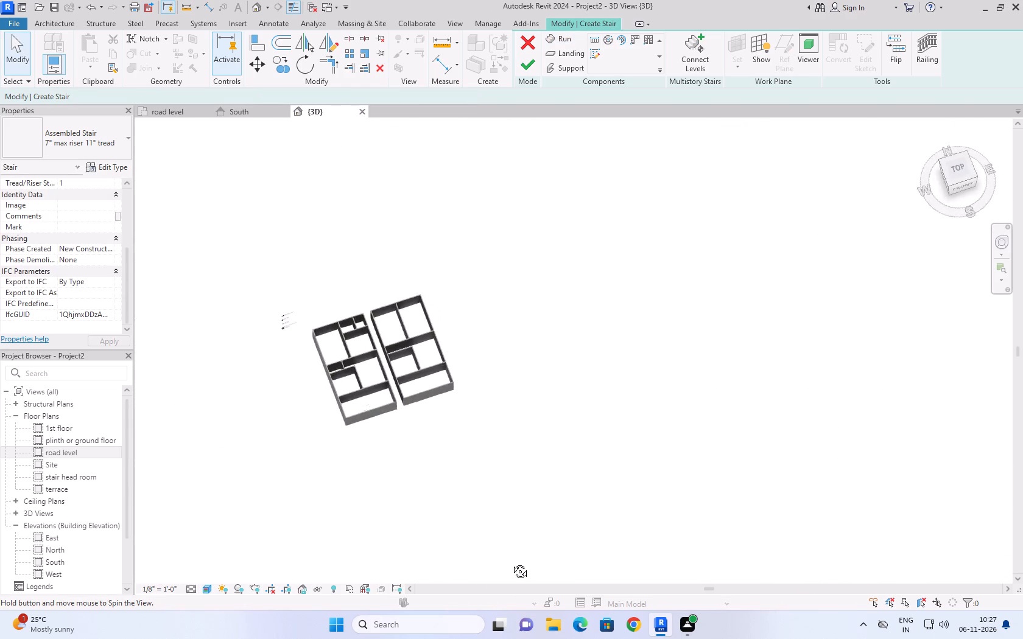
pyautogui.keyDown('shift'); pyautogui.moveTo(511, 562); pyautogui.dragTo(304, 482, button='middle'); pyautogui.keyUp('shift')
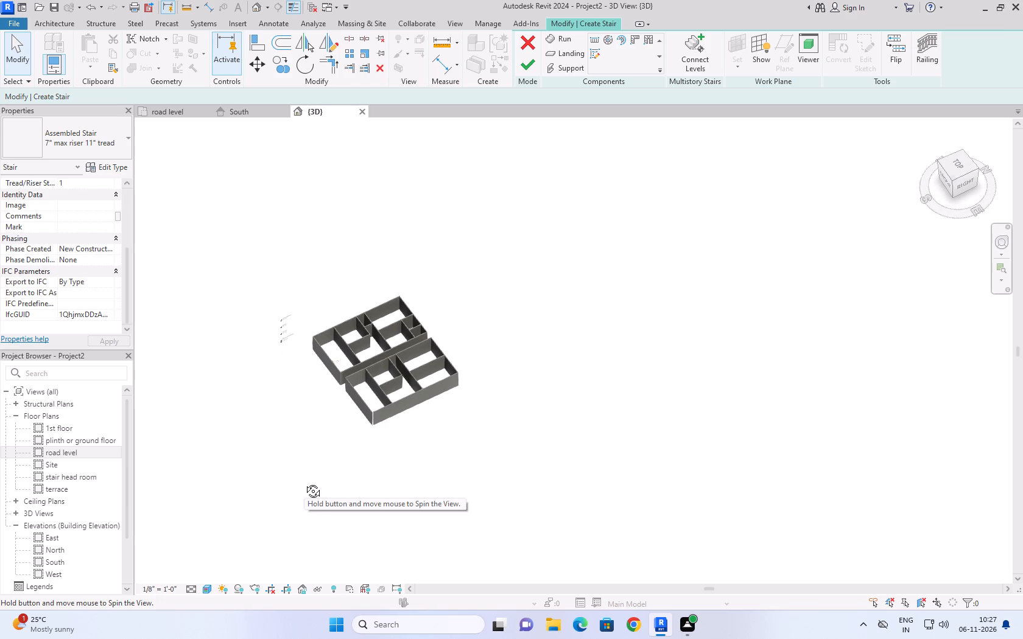
pyautogui.keyDown('shift'); pyautogui.moveTo(304, 482); pyautogui.dragTo(460, 568, button='middle'); pyautogui.keyUp('shift')
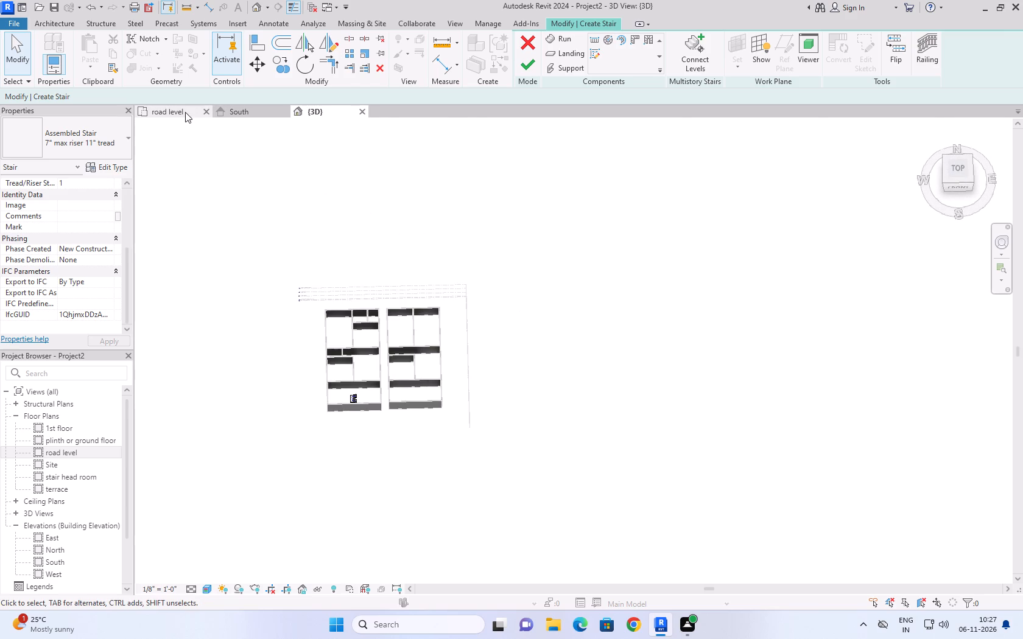
pyautogui.click(185, 112)
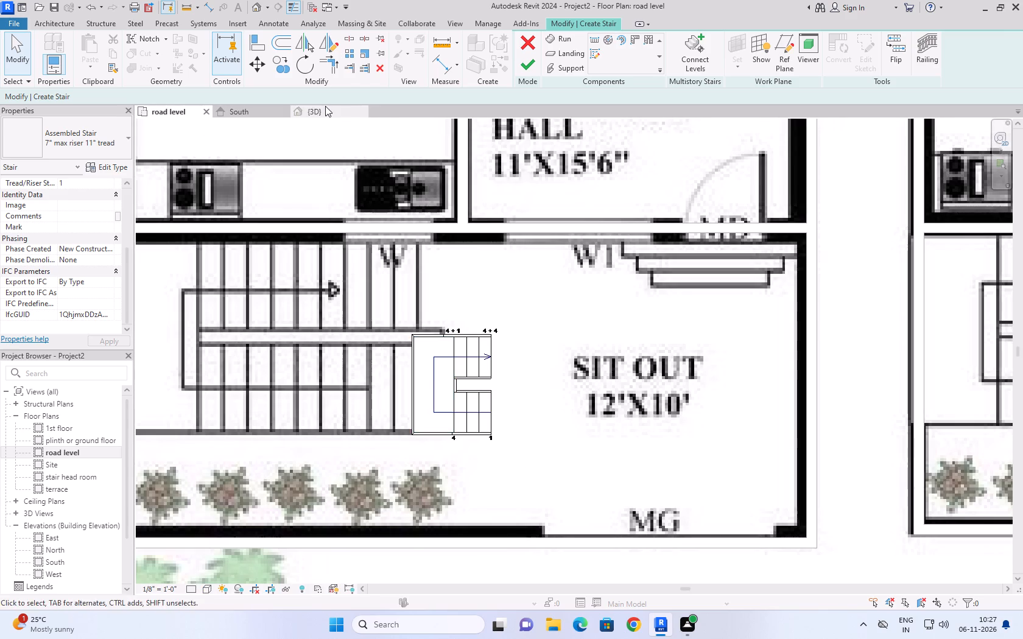
pyautogui.click(325, 106)
pyautogui.scroll(10, 359, 406)
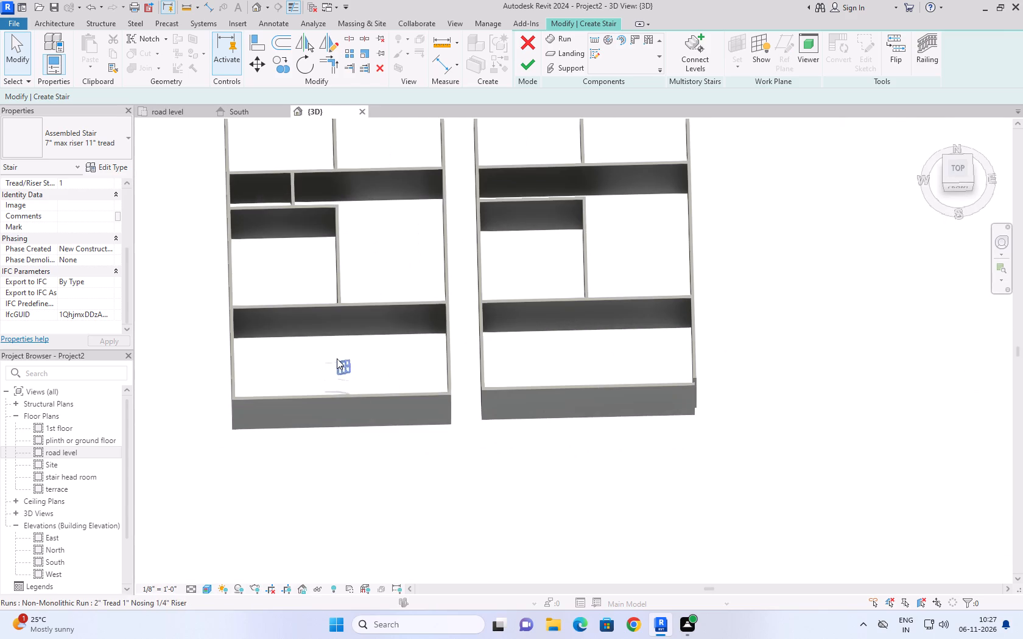
pyautogui.scroll(4, 341, 391)
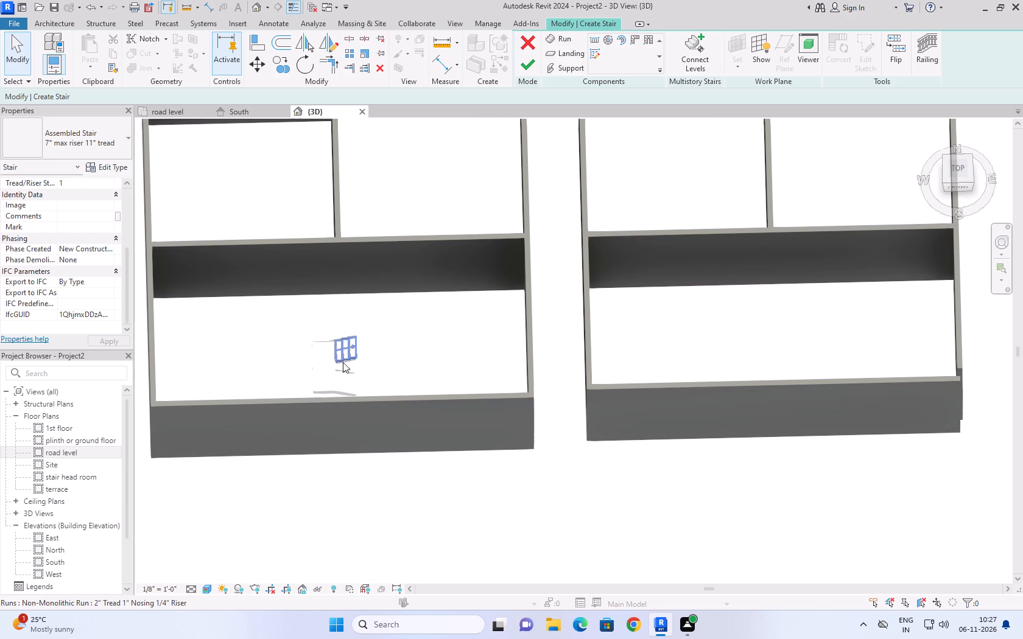
# Set the 3D view's visual style to Realistic.
pyautogui.click(204, 585)
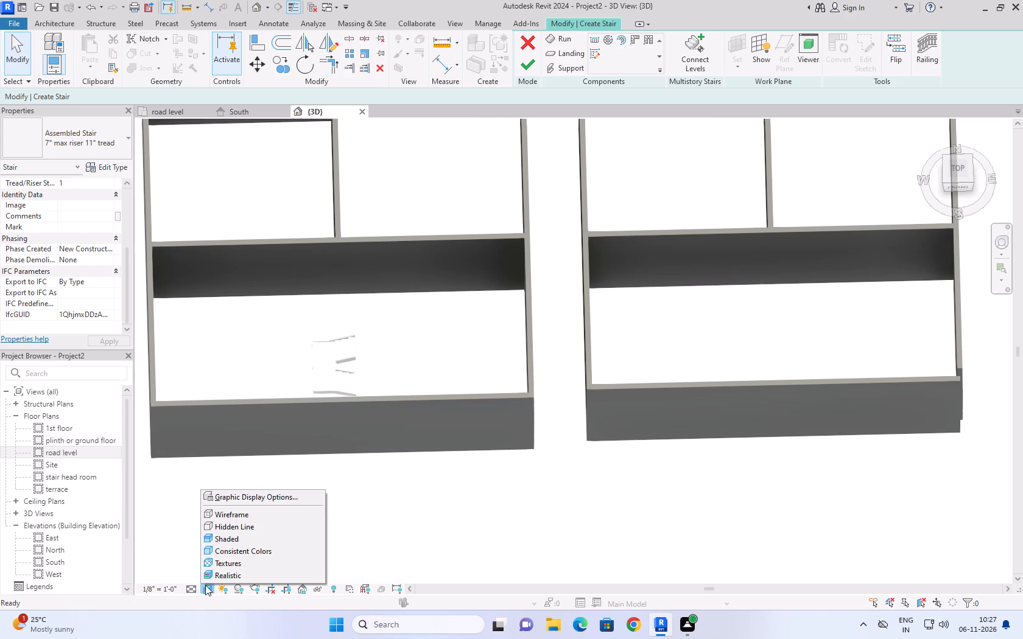
pyautogui.click(224, 572)
pyautogui.scroll(-7, 336, 517)
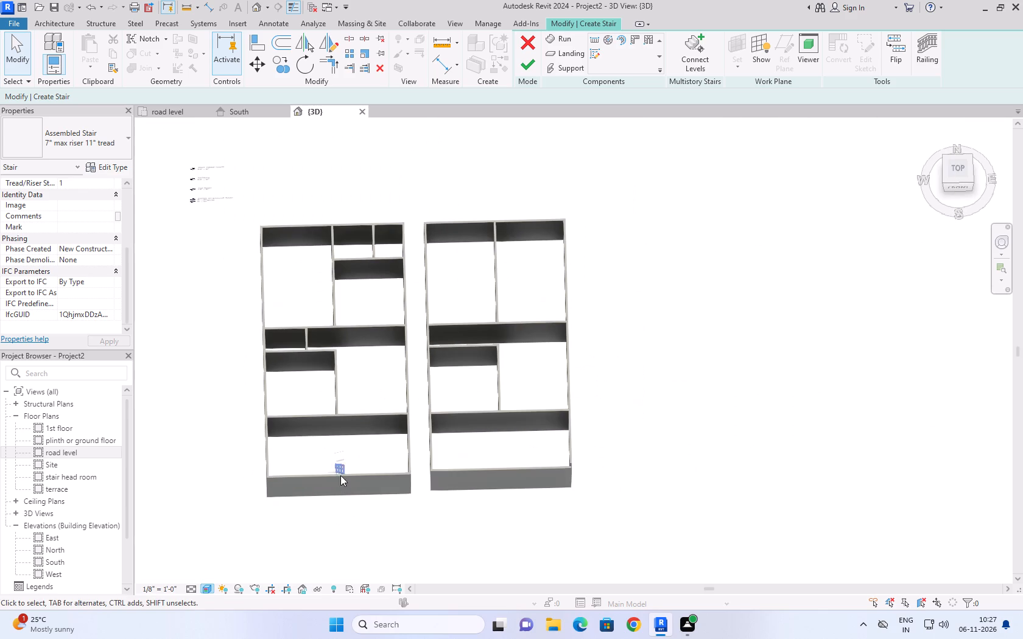
# Delete the sketched stair's runs and landing in the first plan's front room, and abandon the stair without creating it.
pyautogui.click(339, 456)
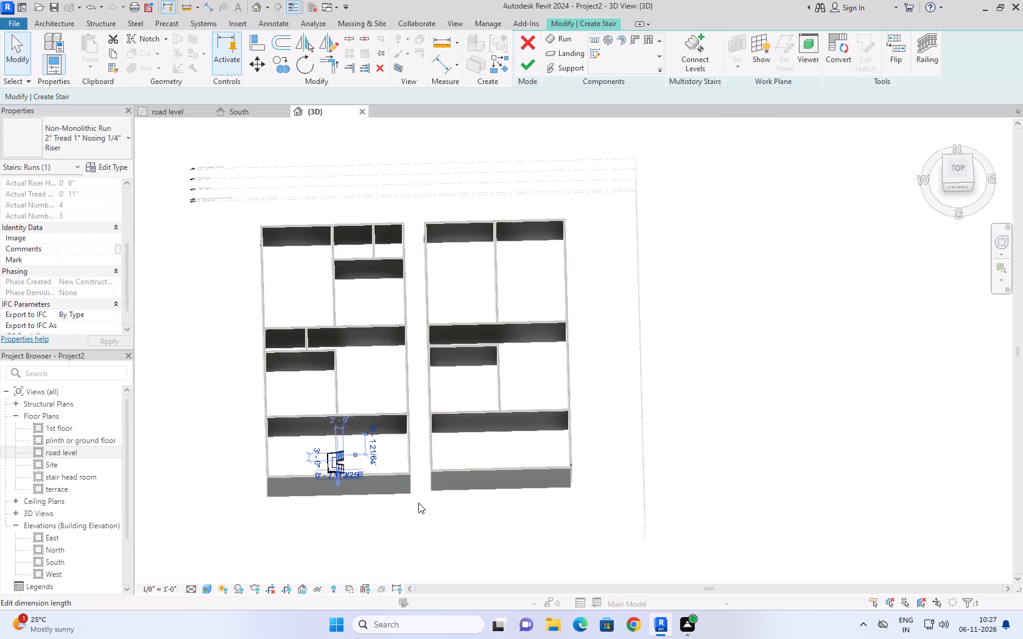
pyautogui.press('Delete')
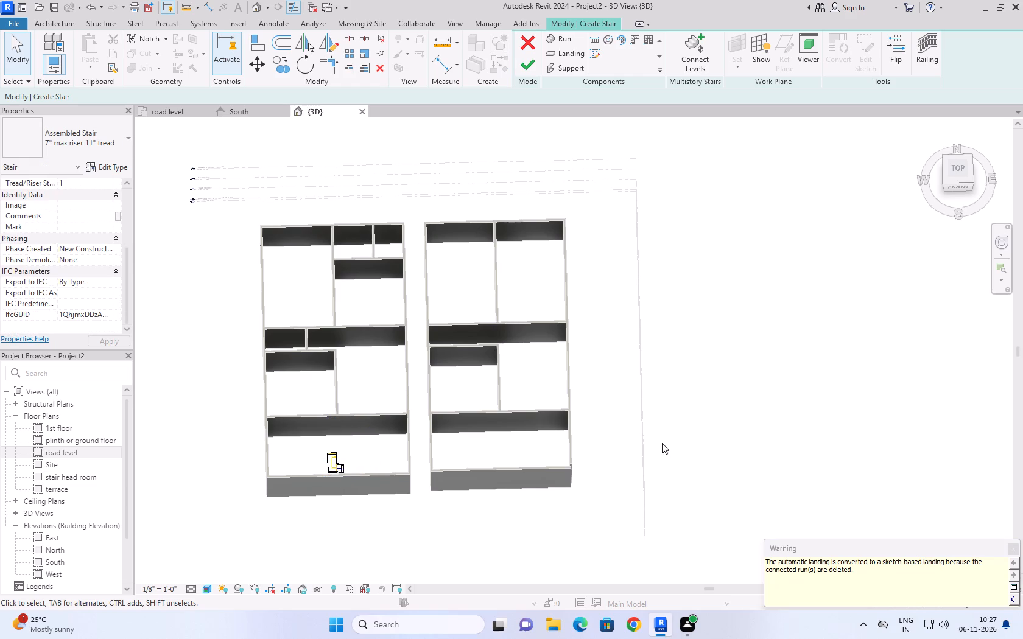
pyautogui.click(1021, 554)
pyautogui.click(1016, 550)
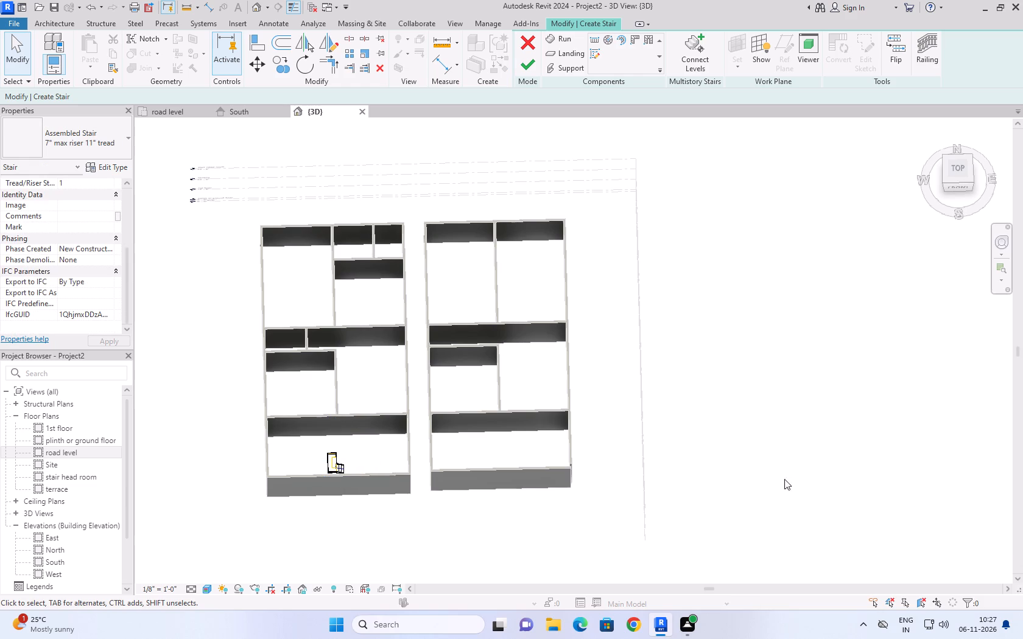
pyautogui.click(347, 503)
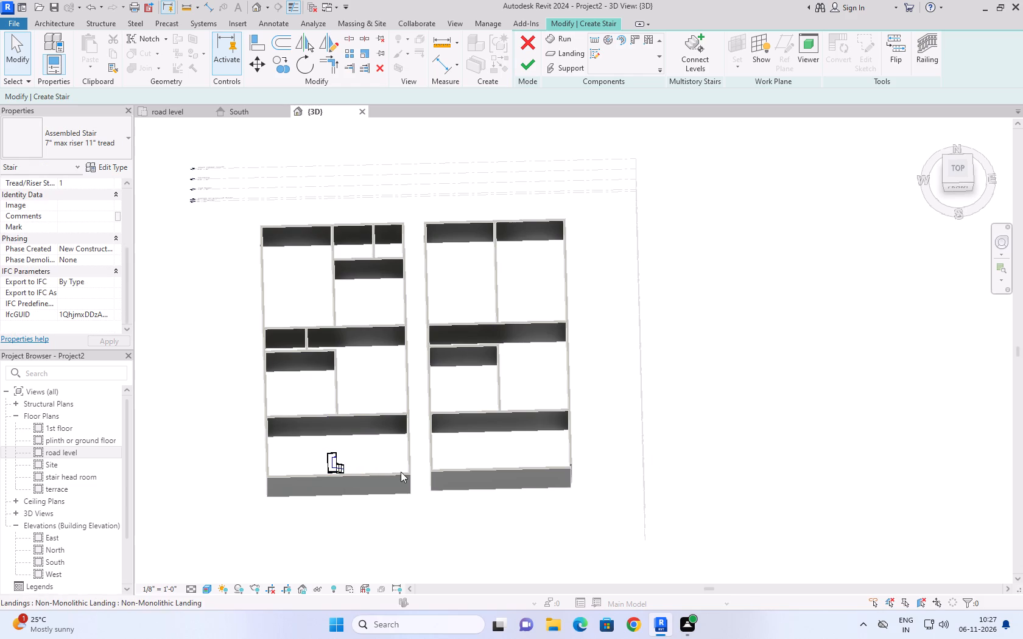
pyautogui.moveTo(401, 472); pyautogui.dragTo(307, 463)
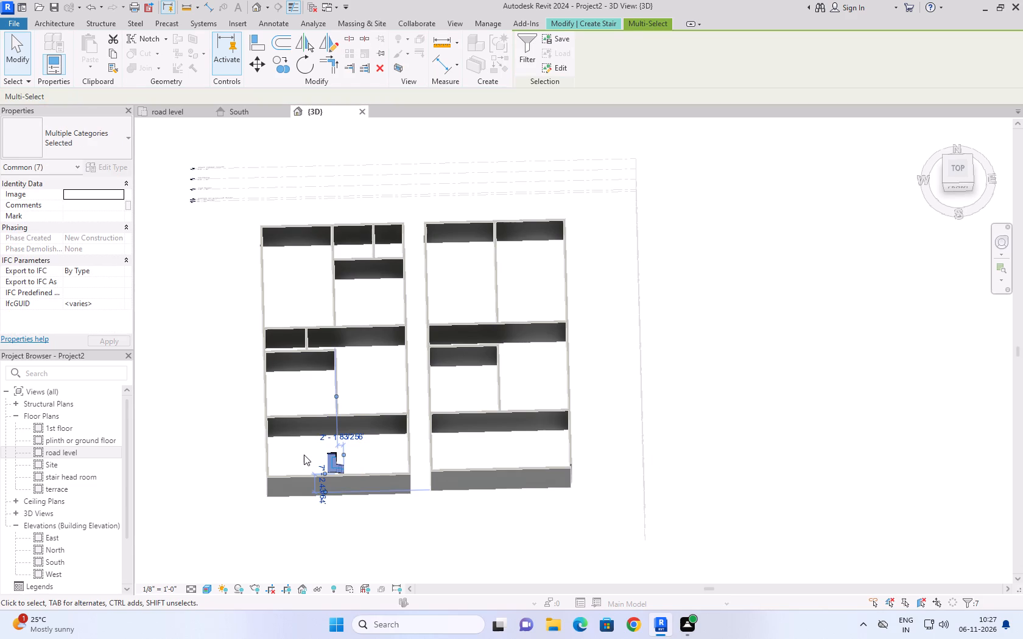
pyautogui.press('Delete')
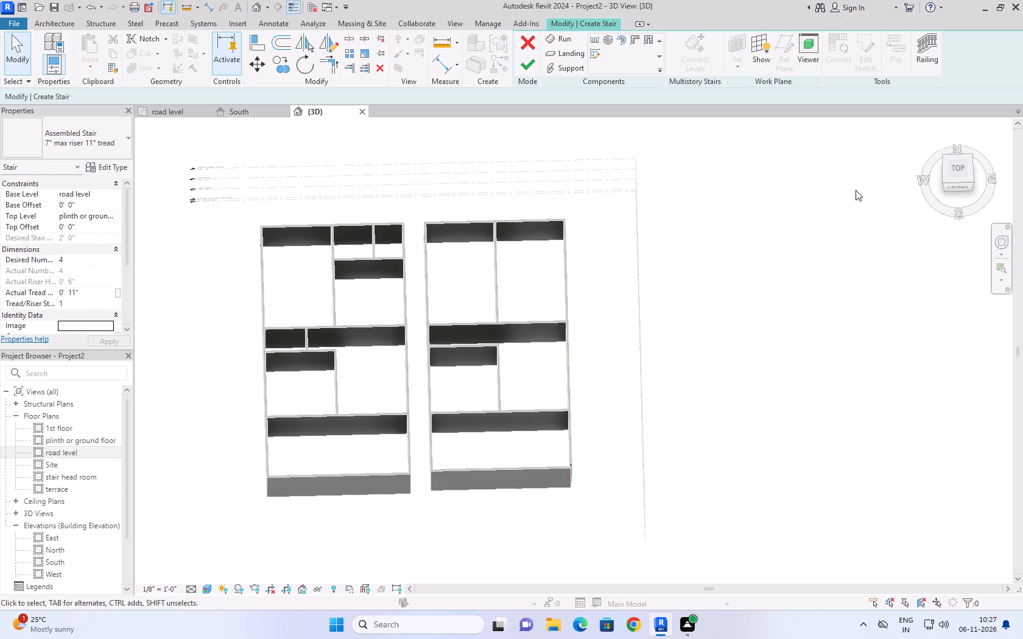
pyautogui.click(930, 124)
pyautogui.click(933, 125)
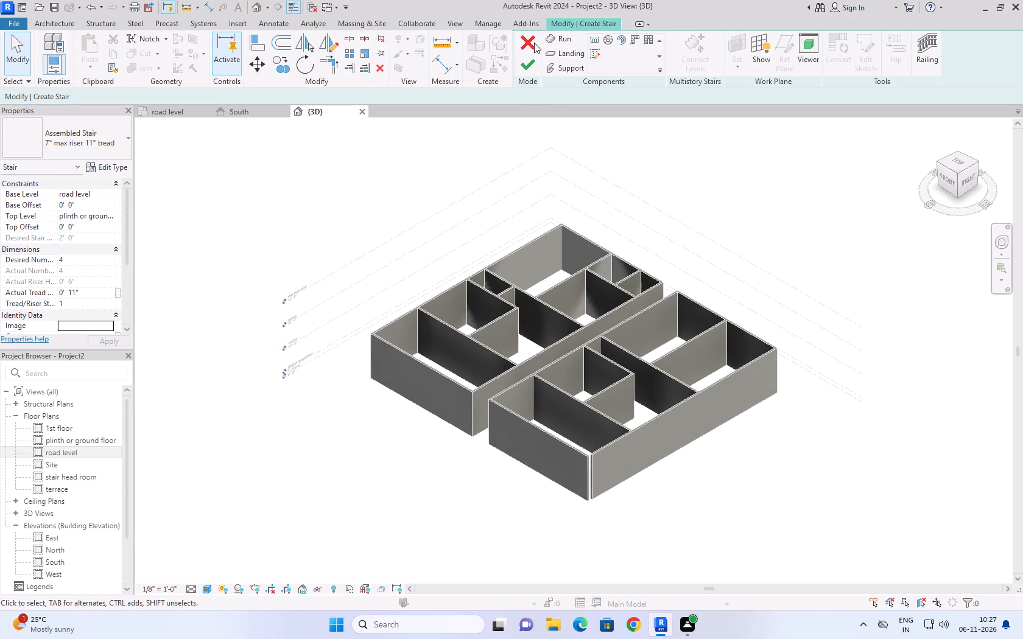
pyautogui.click(534, 43)
pyautogui.click(544, 321)
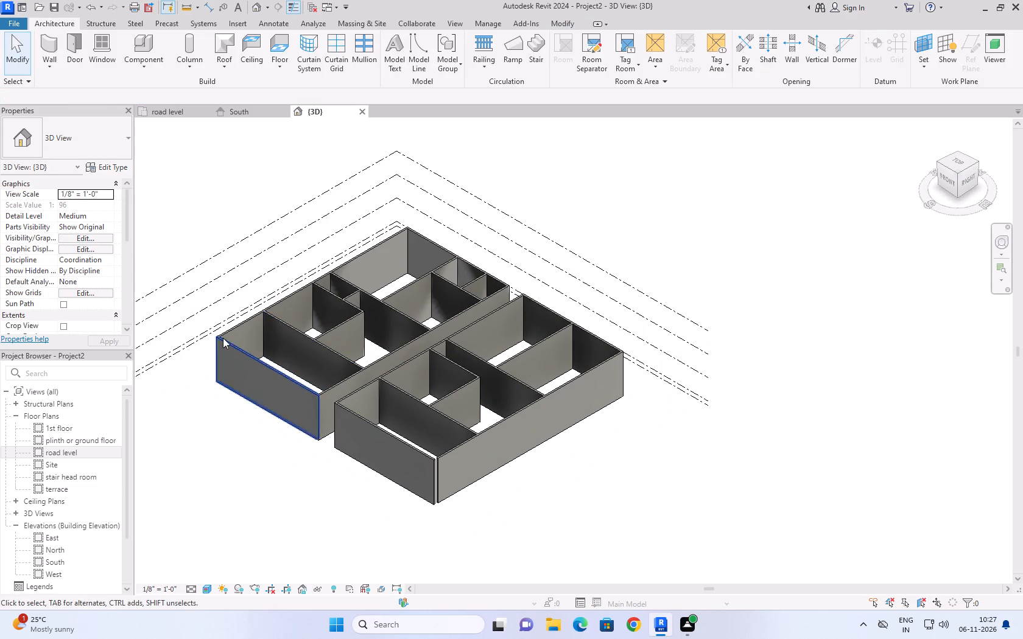
# On the road level plan, place 36" x 84" Single-Flush doors at the first plan's kid's bedroom and master bedroom door marks.
pyautogui.click(175, 107)
pyautogui.click(651, 397)
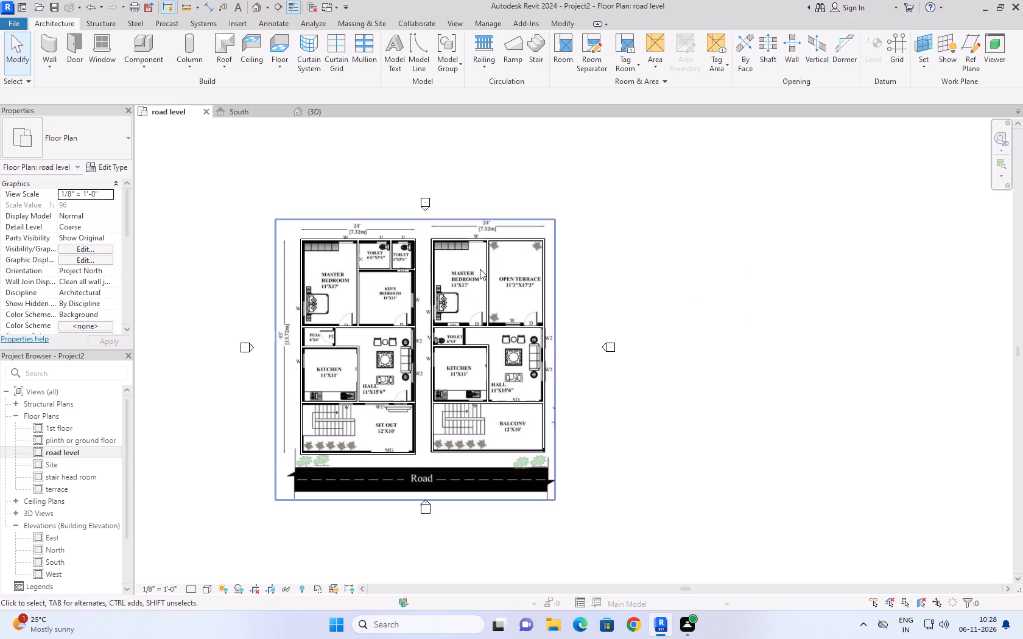
pyautogui.scroll(2, 298, 329)
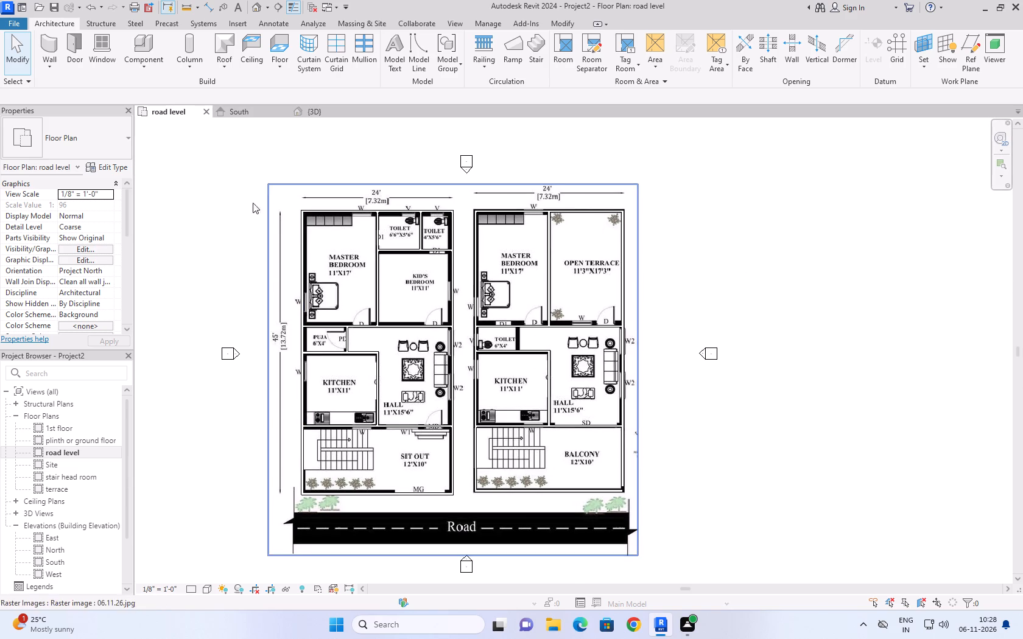
pyautogui.click(76, 45)
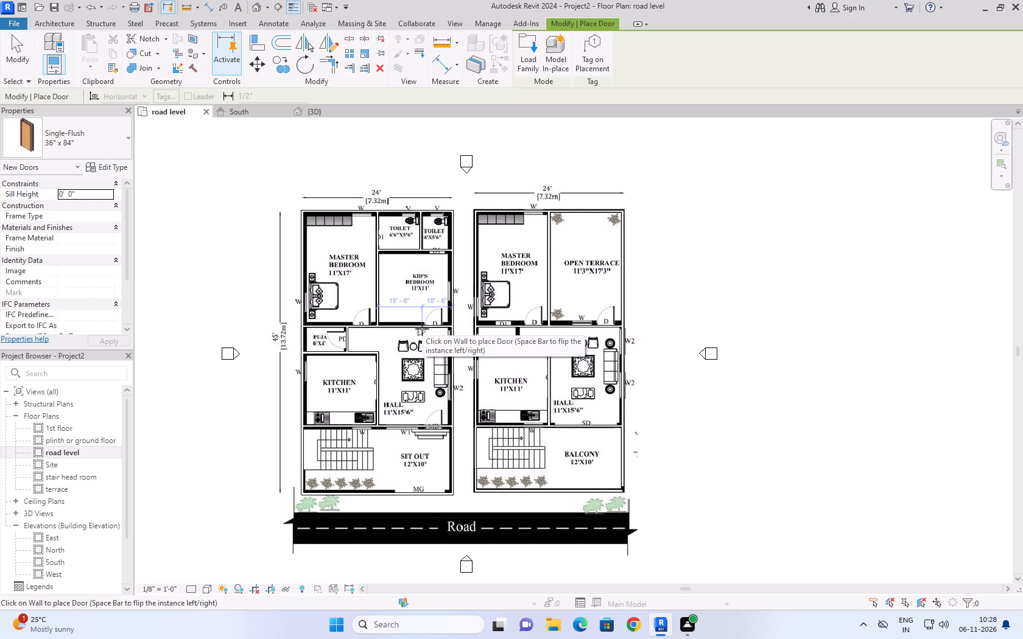
pyautogui.scroll(5, 434, 326)
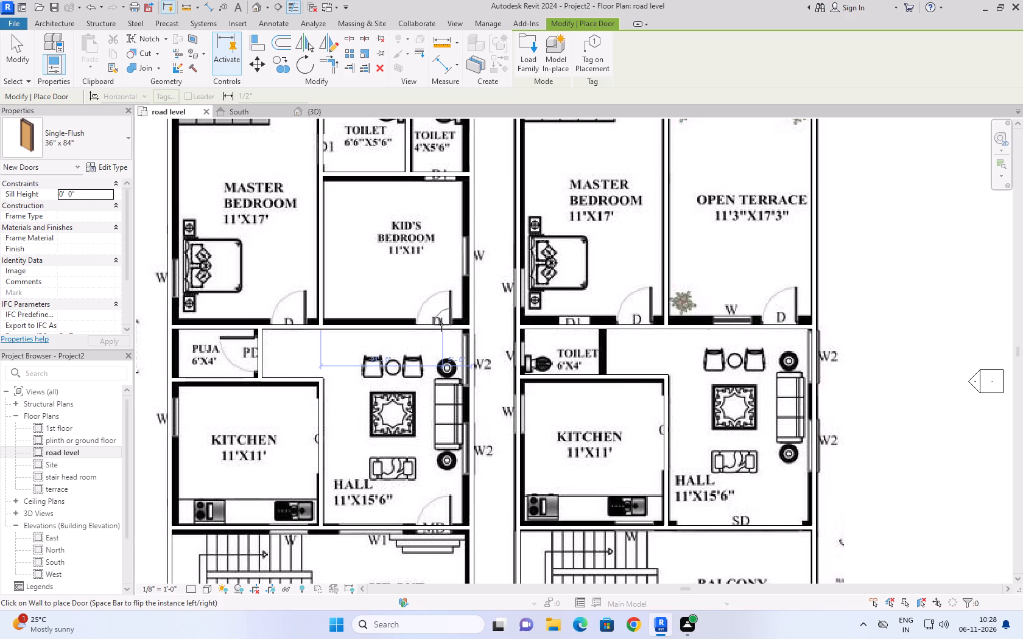
pyautogui.click(439, 324)
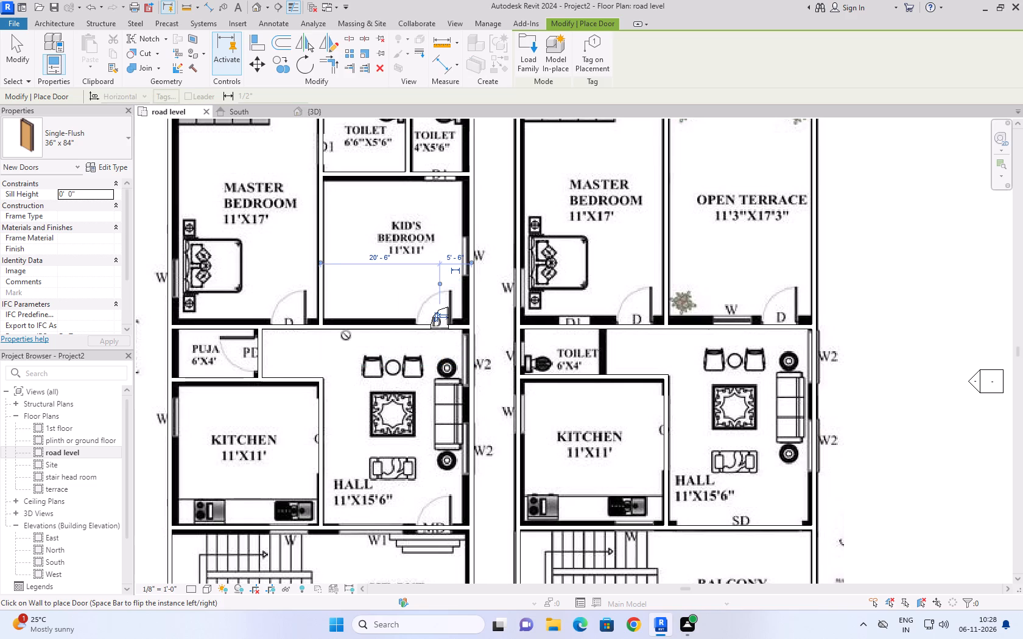
pyautogui.click(286, 321)
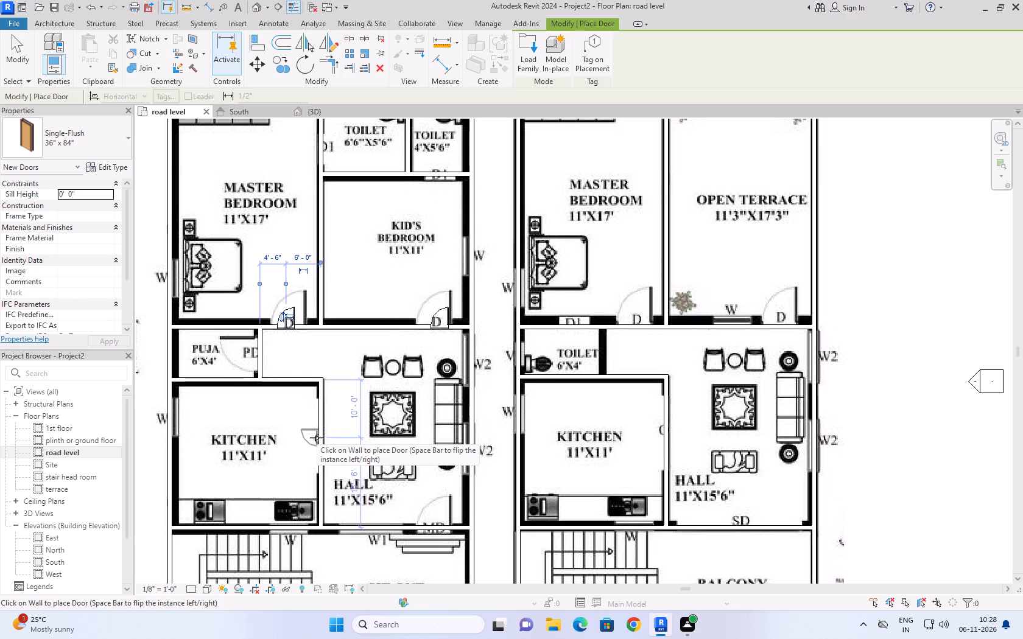
# Examine the height and position of the new bedroom doors in the 3D view, and end door placement on the road level plan.
pyautogui.click(325, 110)
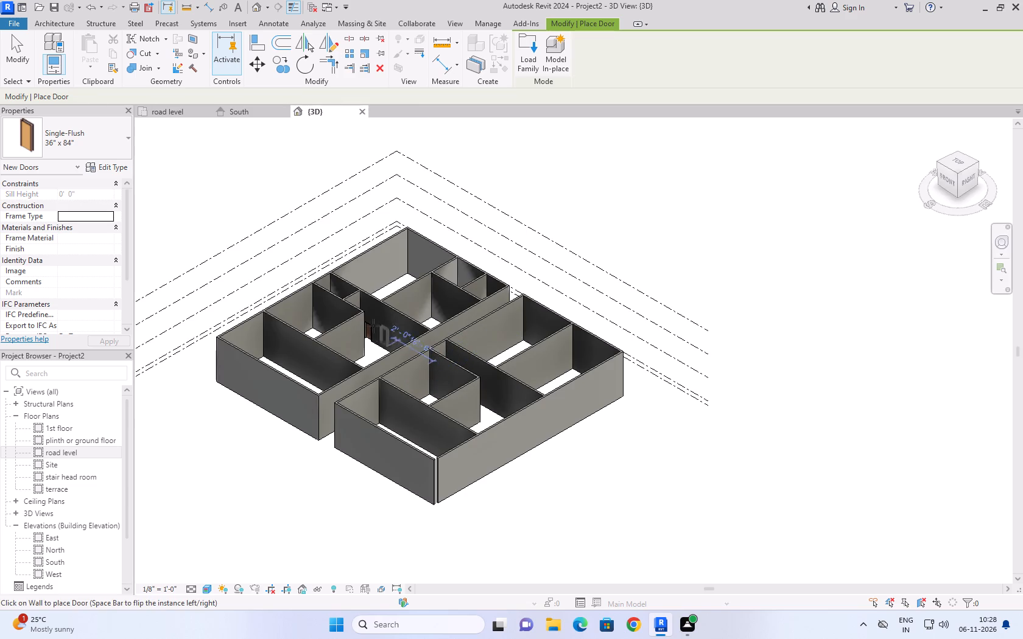
pyautogui.keyDown('shift'); pyautogui.moveTo(373, 325); pyautogui.dragTo(513, 455, button='middle'); pyautogui.keyUp('shift')
pyautogui.scroll(1, 401, 388)
pyautogui.keyDown('shift'); pyautogui.moveTo(401, 388); pyautogui.dragTo(387, 267, button='middle'); pyautogui.keyUp('shift')
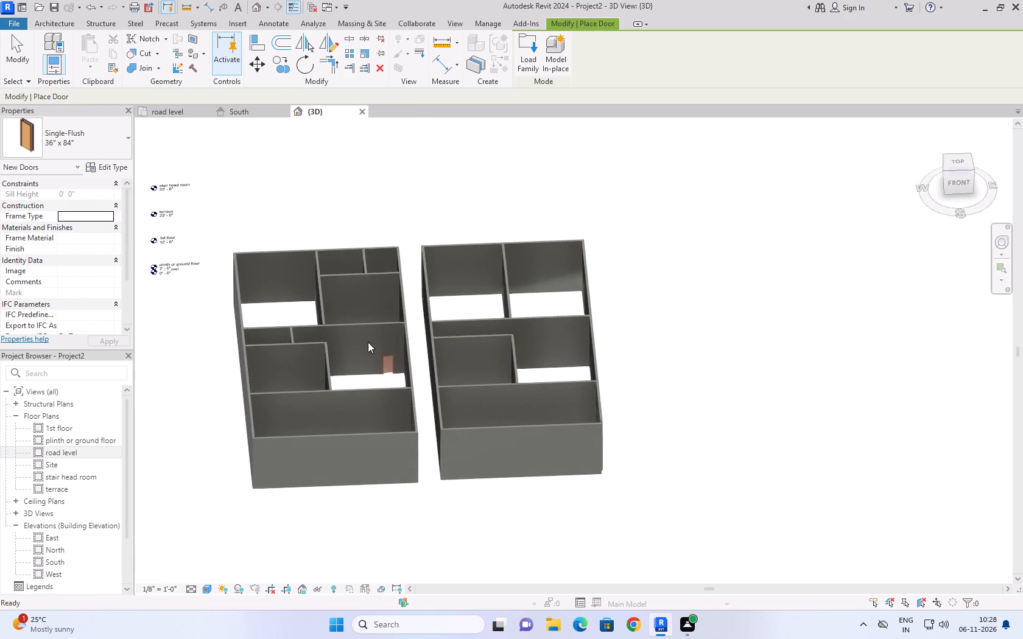
pyautogui.scroll(7, 385, 375)
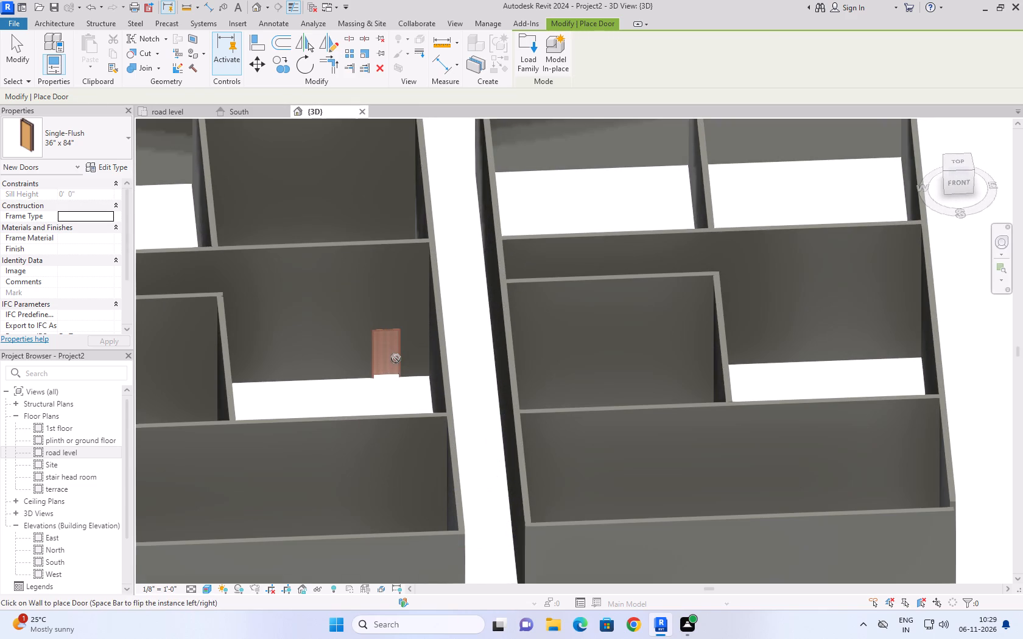
pyautogui.click(153, 114)
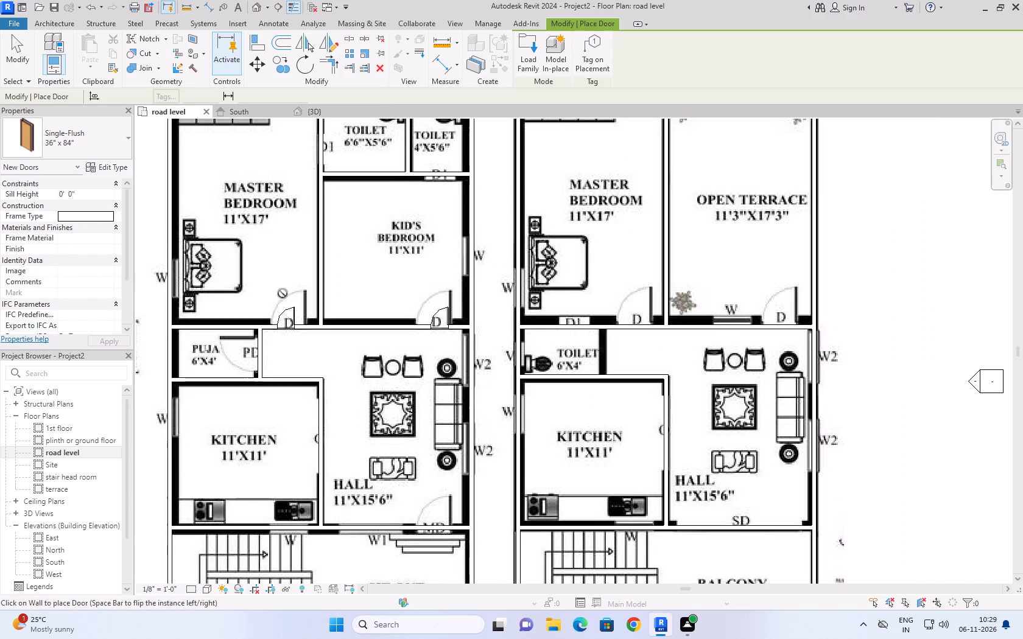
pyautogui.click(12, 57)
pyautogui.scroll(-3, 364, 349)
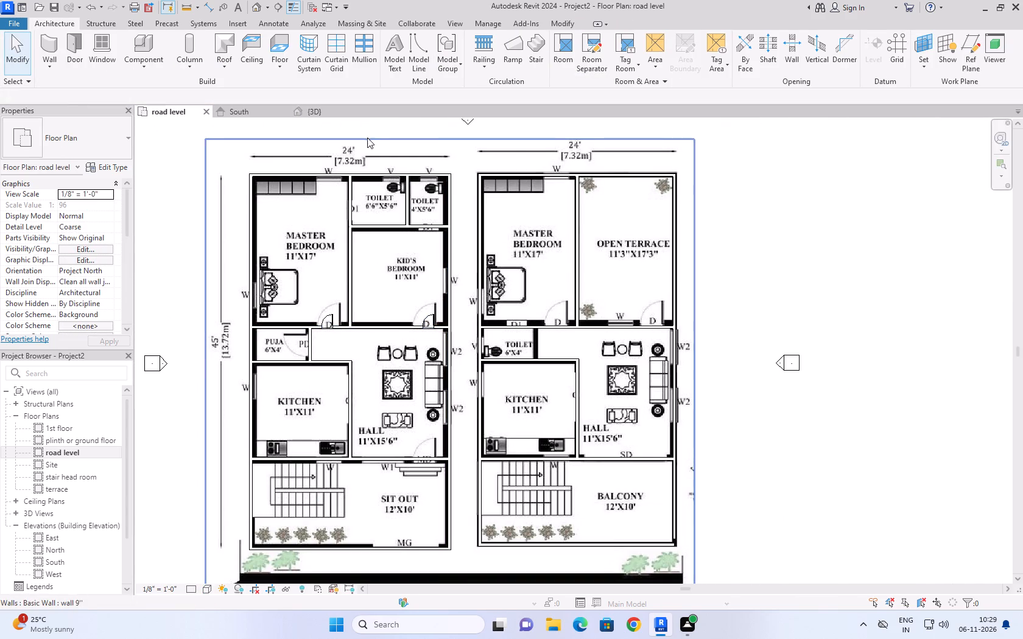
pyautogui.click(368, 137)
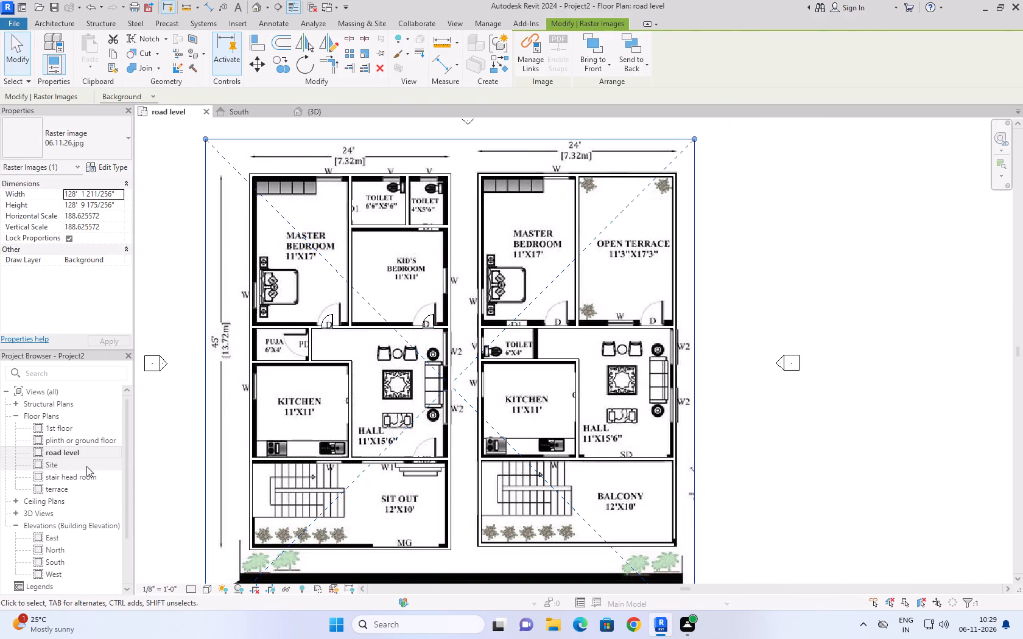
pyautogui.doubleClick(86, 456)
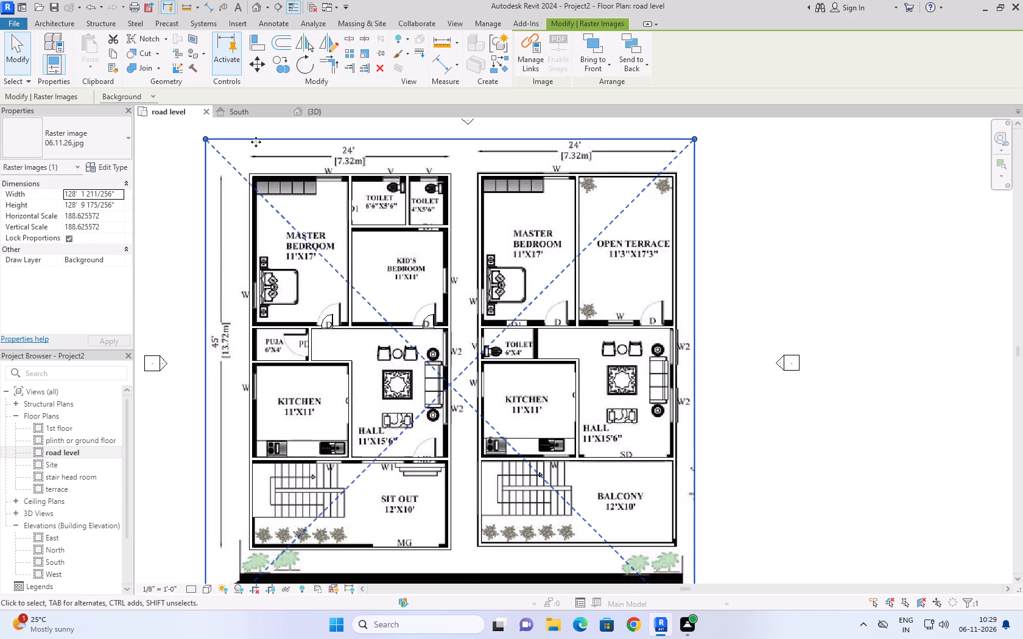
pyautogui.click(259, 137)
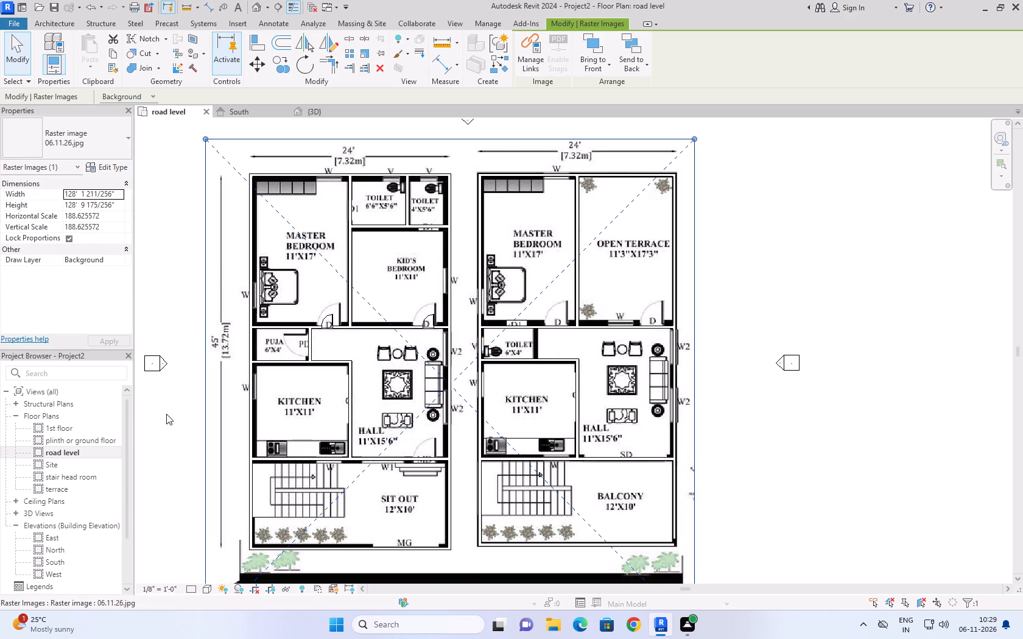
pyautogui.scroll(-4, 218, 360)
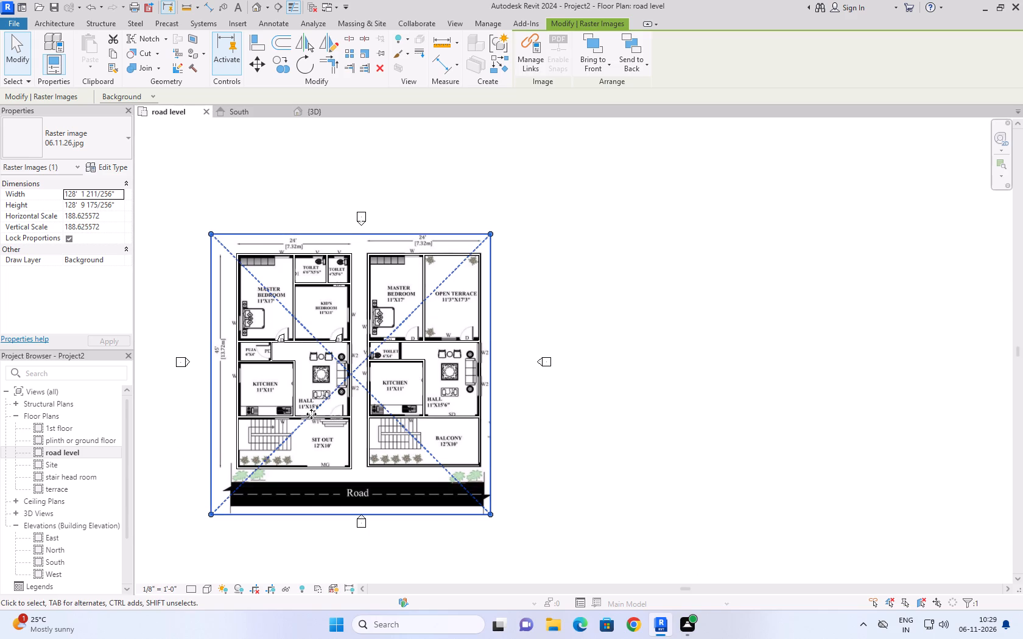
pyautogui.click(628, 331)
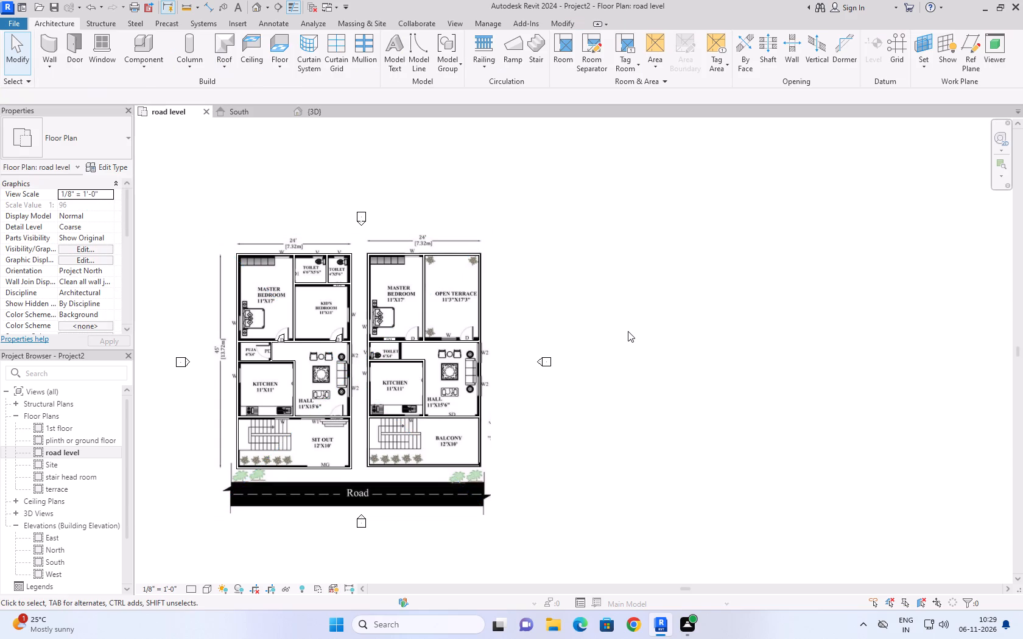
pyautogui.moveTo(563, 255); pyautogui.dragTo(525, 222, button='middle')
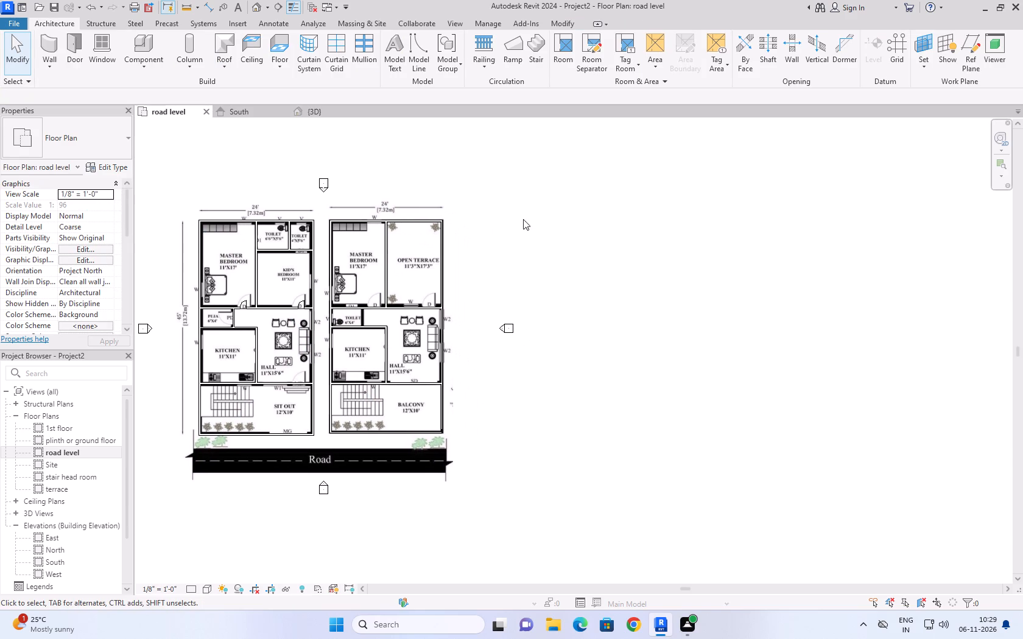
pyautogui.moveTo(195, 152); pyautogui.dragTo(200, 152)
# Open the plinth or ground floor plan view.
pyautogui.click(80, 439)
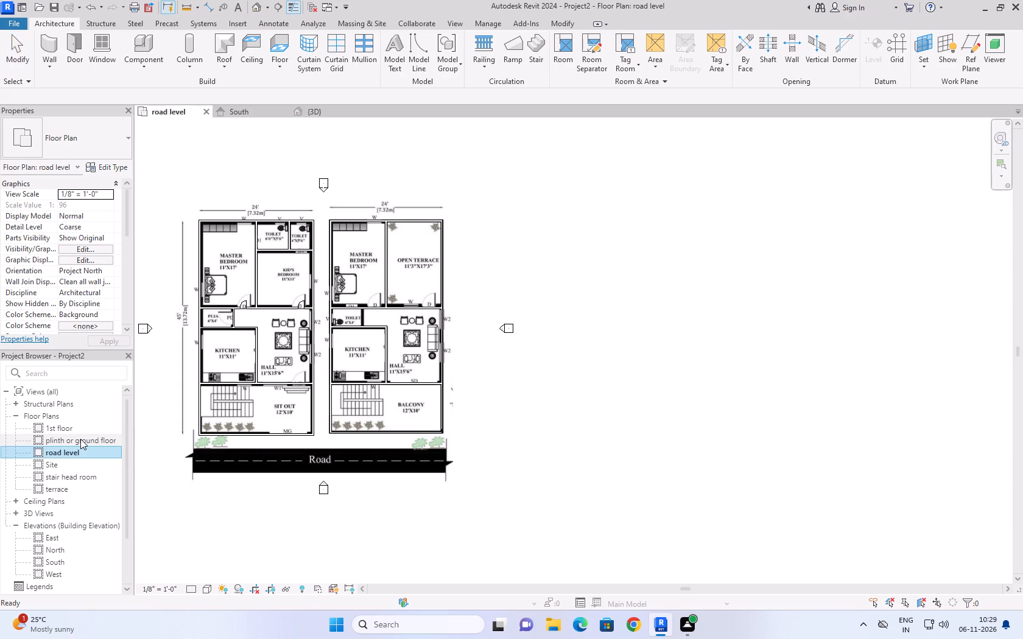
pyautogui.click(80, 439)
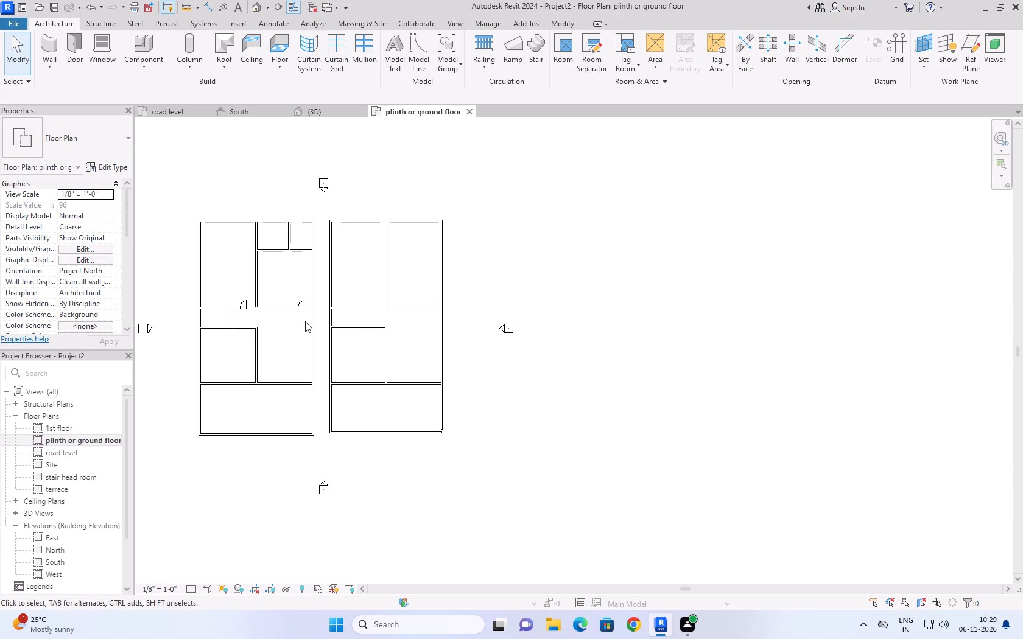
pyautogui.scroll(4, 286, 281)
pyautogui.scroll(2, 325, 330)
pyautogui.scroll(-5, 339, 326)
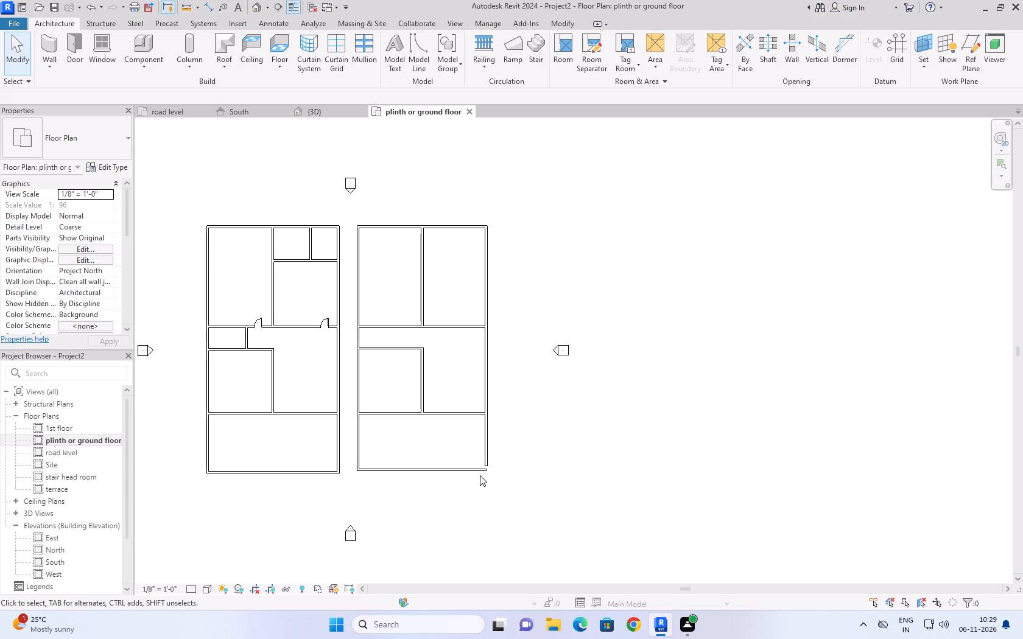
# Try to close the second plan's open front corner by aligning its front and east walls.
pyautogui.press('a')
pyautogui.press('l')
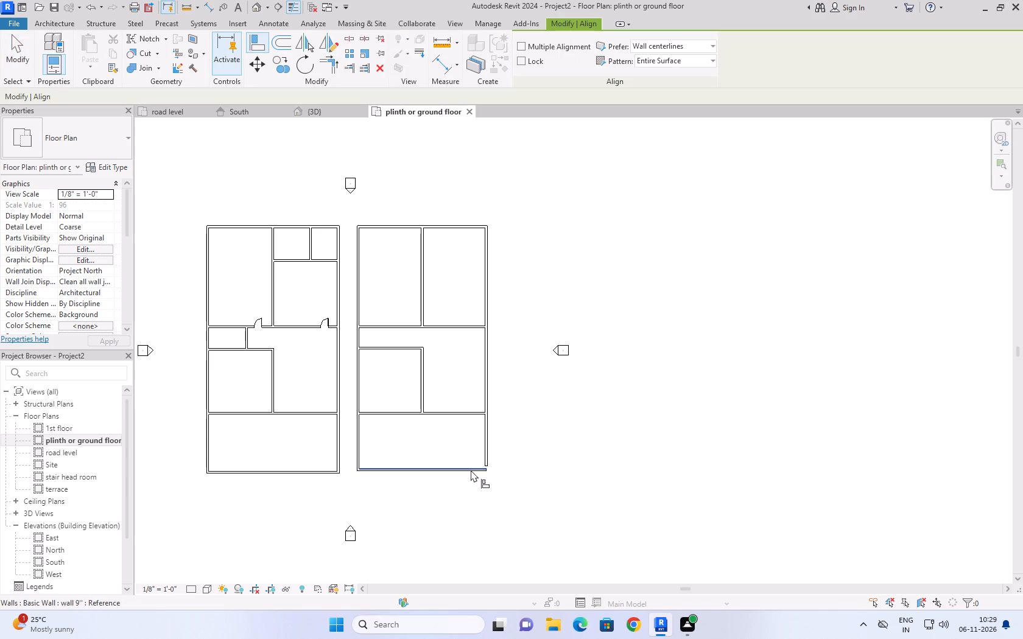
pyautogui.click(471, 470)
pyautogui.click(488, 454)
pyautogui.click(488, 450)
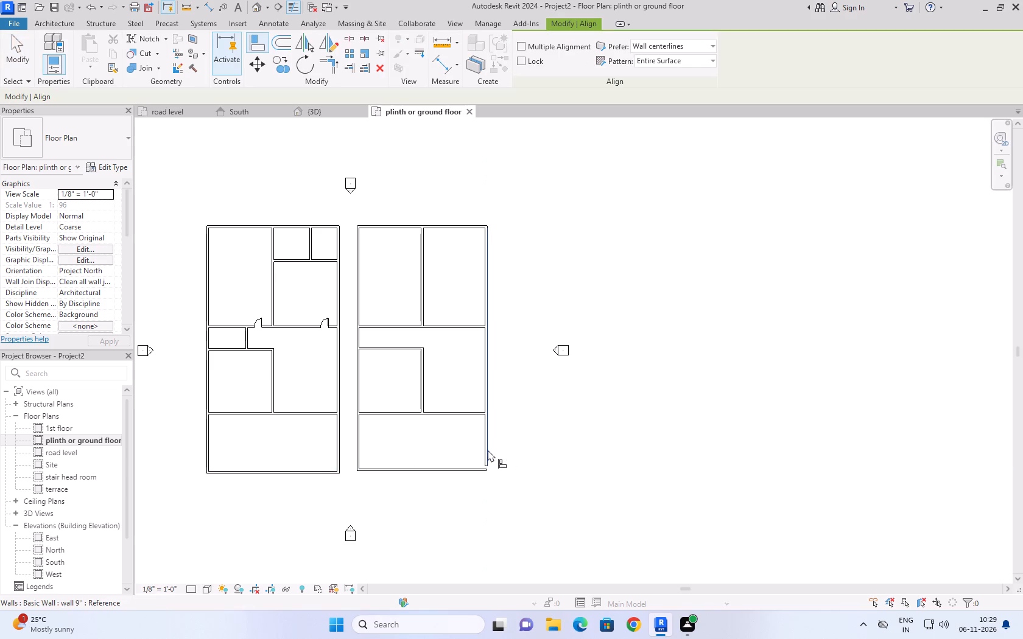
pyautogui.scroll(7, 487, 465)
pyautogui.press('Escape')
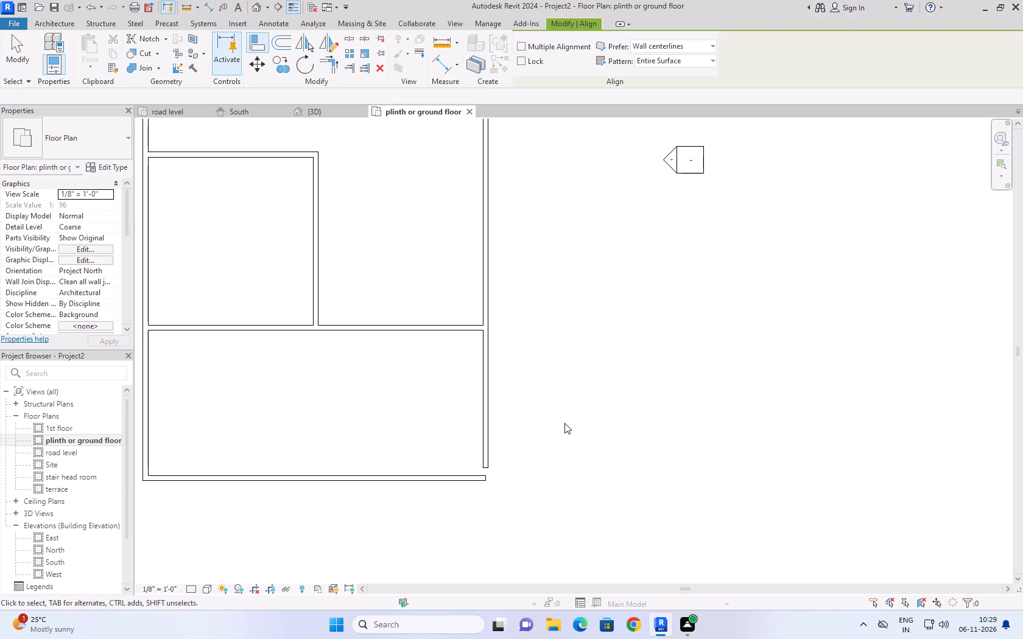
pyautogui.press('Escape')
# Extend the second plan's east outer wall to the end of its front wall, closing the corner.
pyautogui.click(485, 458)
pyautogui.moveTo(485, 466); pyautogui.dragTo(485, 477)
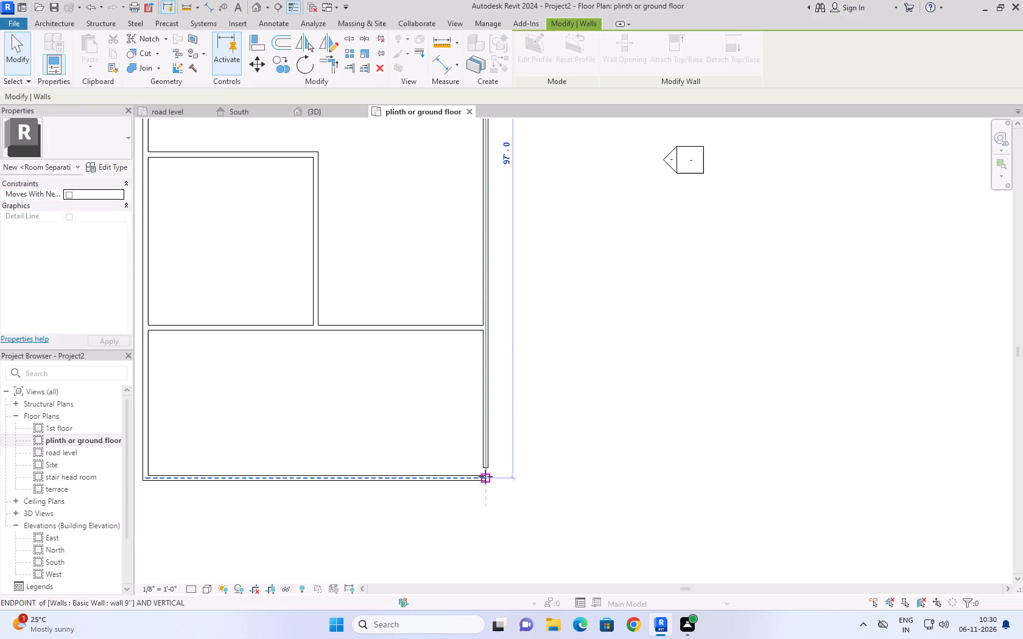
pyautogui.moveTo(485, 477); pyautogui.dragTo(485, 477)
pyautogui.click(604, 437)
pyautogui.scroll(-5, 604, 438)
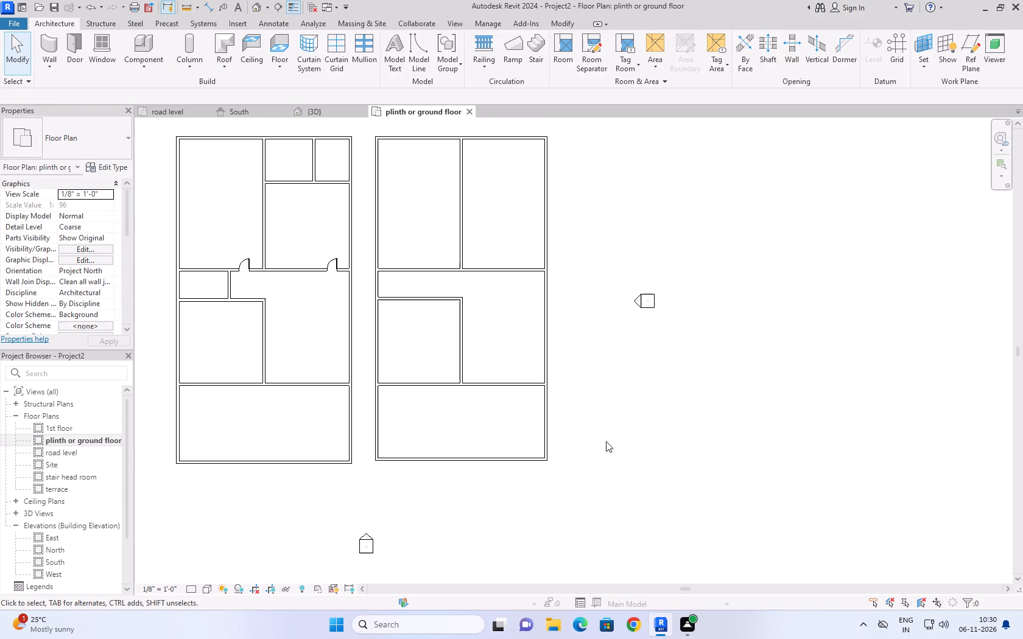
pyautogui.scroll(-2, 607, 441)
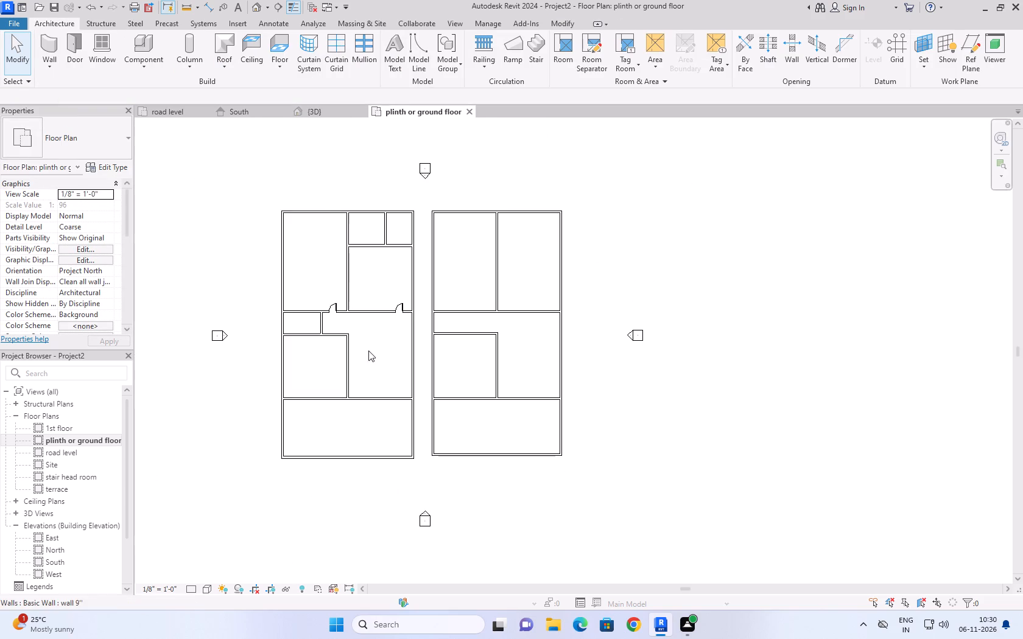
# Place matching 36" x 84" Single-Flush doors in the small corner toilet's south wall and the larger toilet's wall to the master bedroom.
pyautogui.click(399, 308)
pyautogui.write('cs')
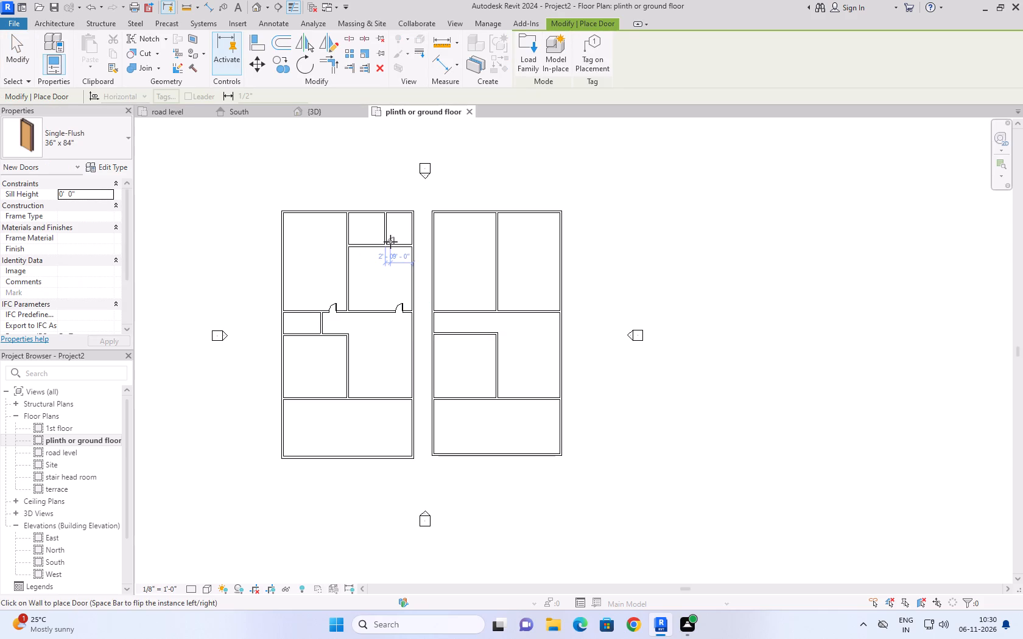
pyautogui.press('space')
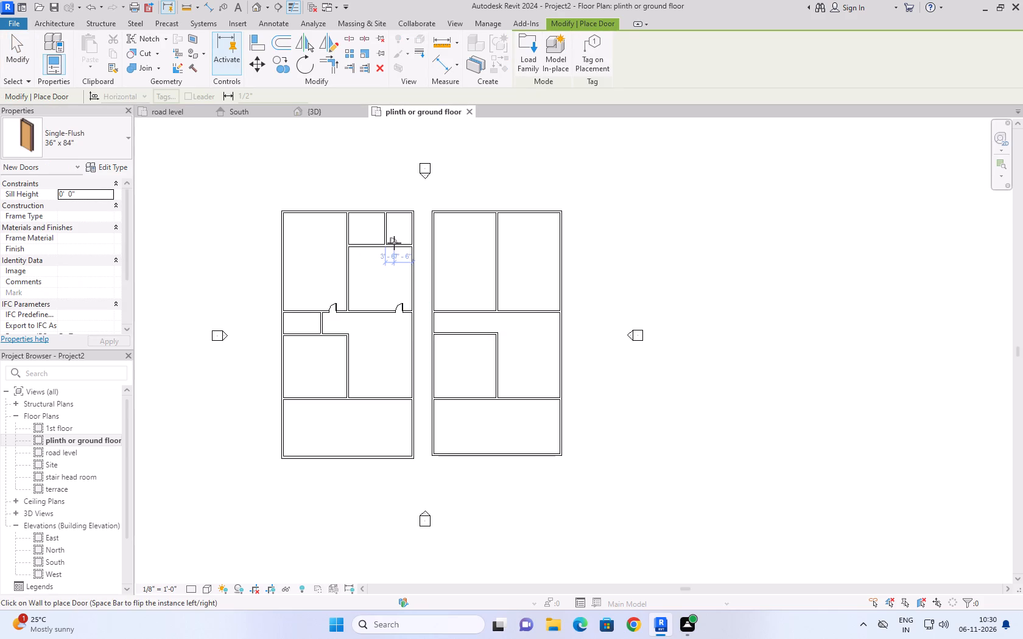
pyautogui.click(394, 243)
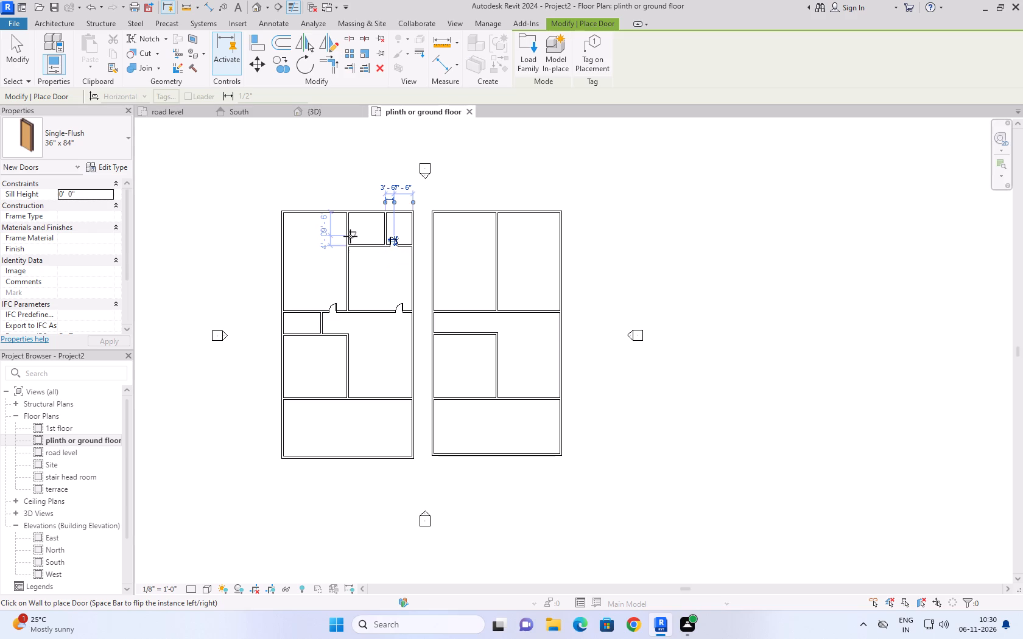
pyautogui.press('space')
pyautogui.click(351, 239)
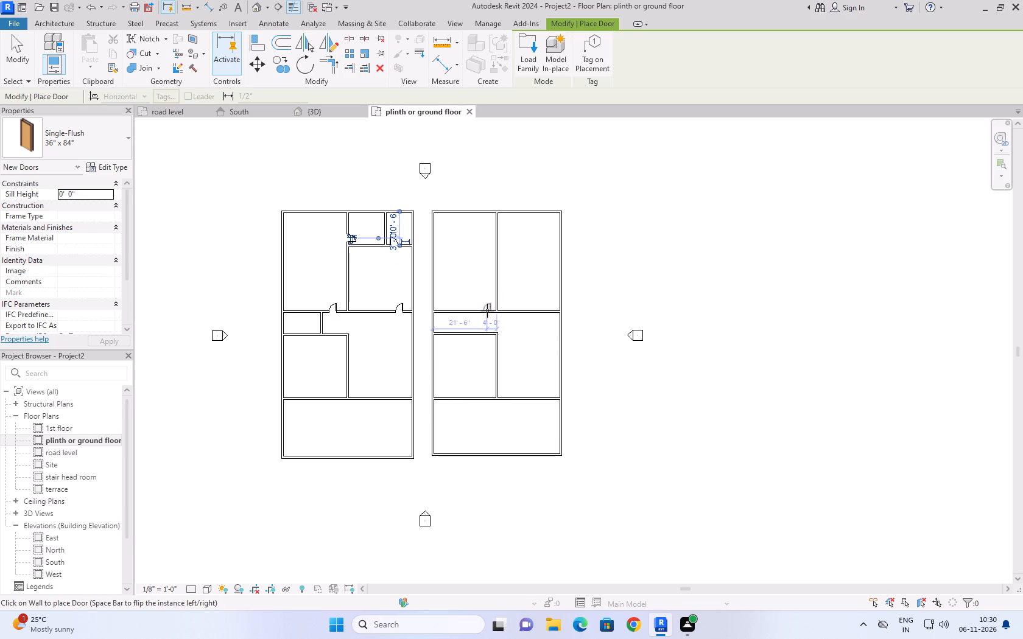
# Examine the bedroom and toilet doors in the 3D view from several angles, and check the South elevation.
pyautogui.click(335, 116)
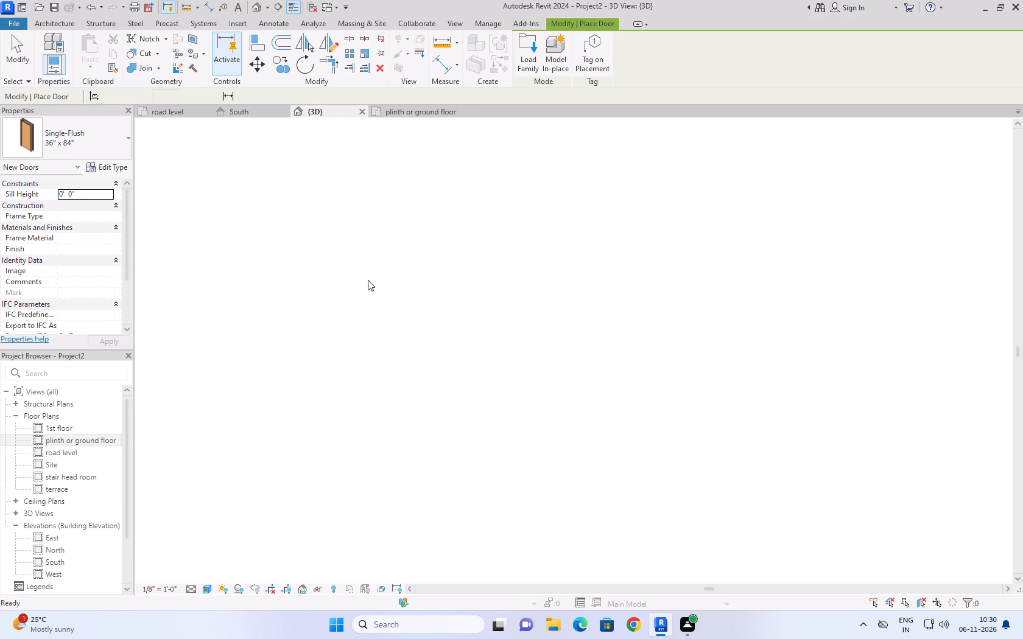
pyautogui.scroll(-6, 491, 351)
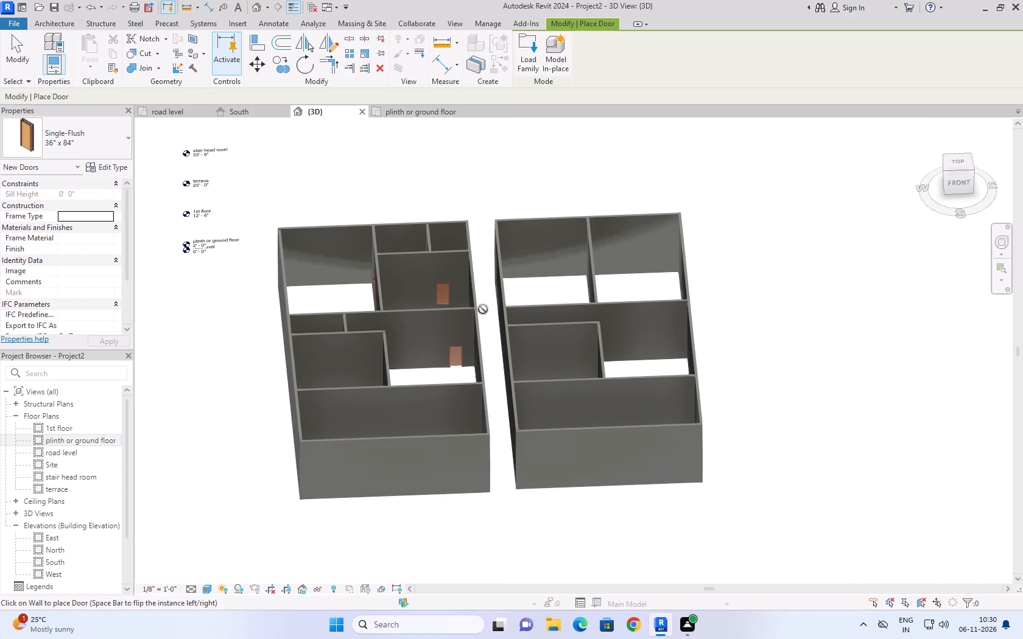
pyautogui.keyDown('shift'); pyautogui.moveTo(485, 299); pyautogui.dragTo(496, 402, button='middle'); pyautogui.keyUp('shift')
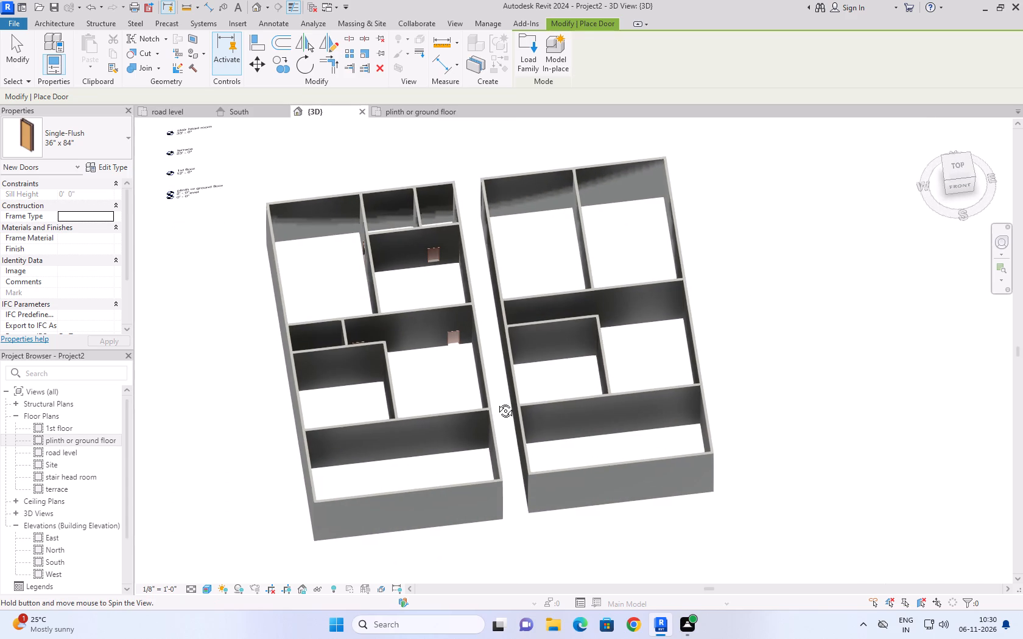
pyautogui.keyDown('shift'); pyautogui.moveTo(496, 402); pyautogui.dragTo(438, 343, button='middle'); pyautogui.keyUp('shift')
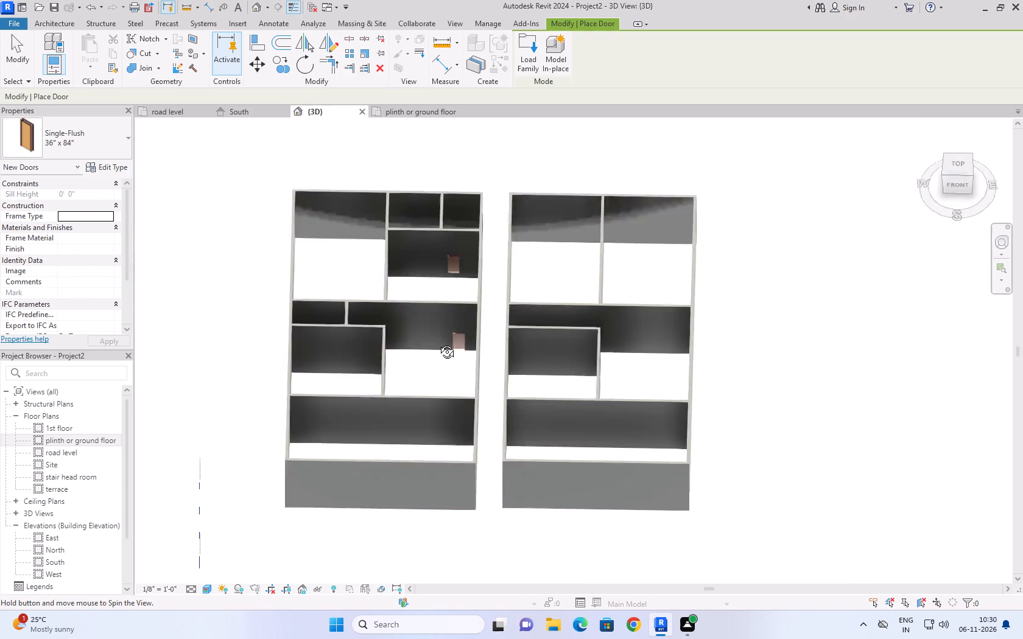
pyautogui.keyDown('shift'); pyautogui.moveTo(438, 343); pyautogui.dragTo(431, 327, button='middle'); pyautogui.keyUp('shift')
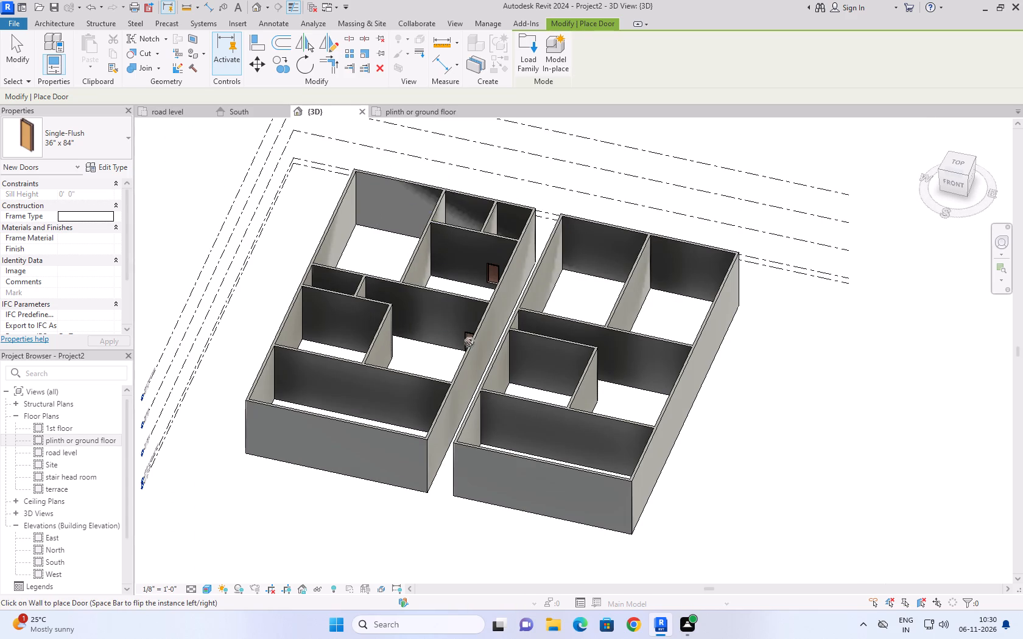
pyautogui.moveTo(453, 344); pyautogui.dragTo(503, 281, button='middle')
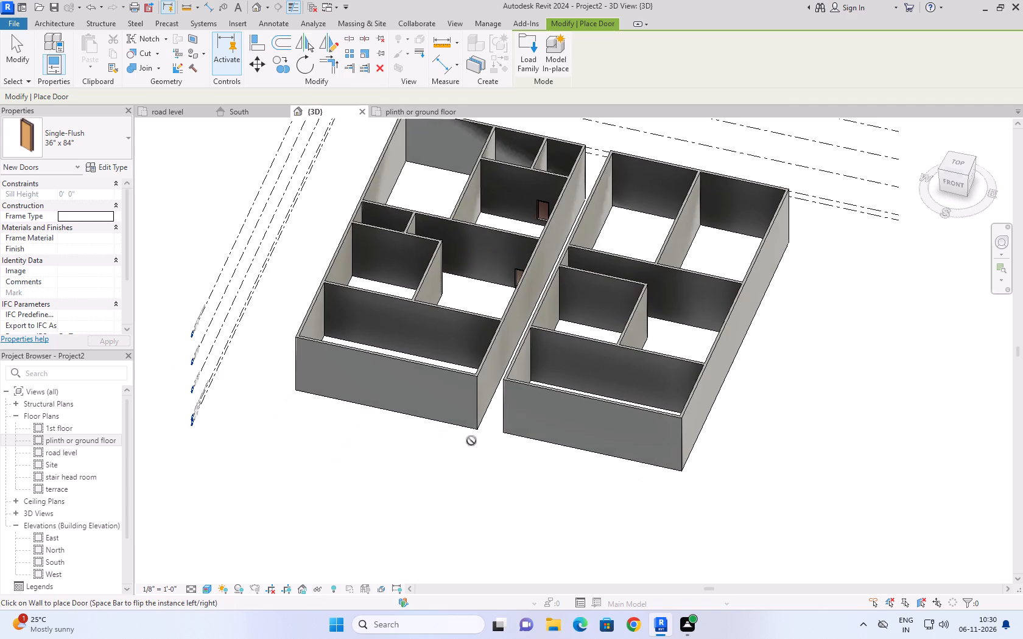
pyautogui.scroll(-1, 479, 467)
pyautogui.keyDown('shift'); pyautogui.moveTo(521, 452); pyautogui.dragTo(526, 306, button='middle'); pyautogui.keyUp('shift')
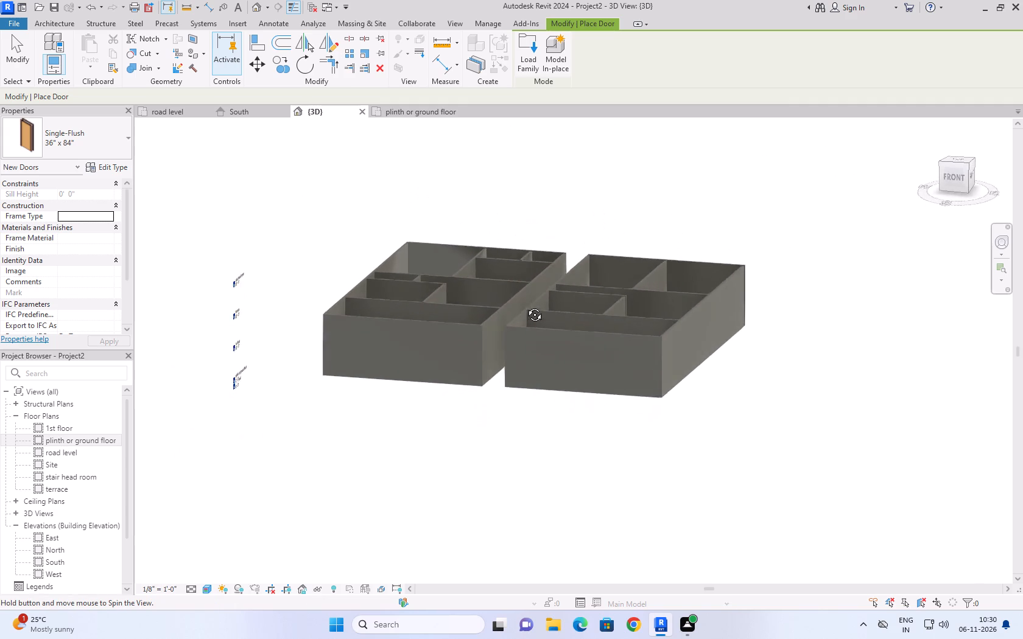
pyautogui.keyDown('shift'); pyautogui.moveTo(526, 306); pyautogui.dragTo(554, 394, button='middle'); pyautogui.keyUp('shift')
pyautogui.click(256, 108)
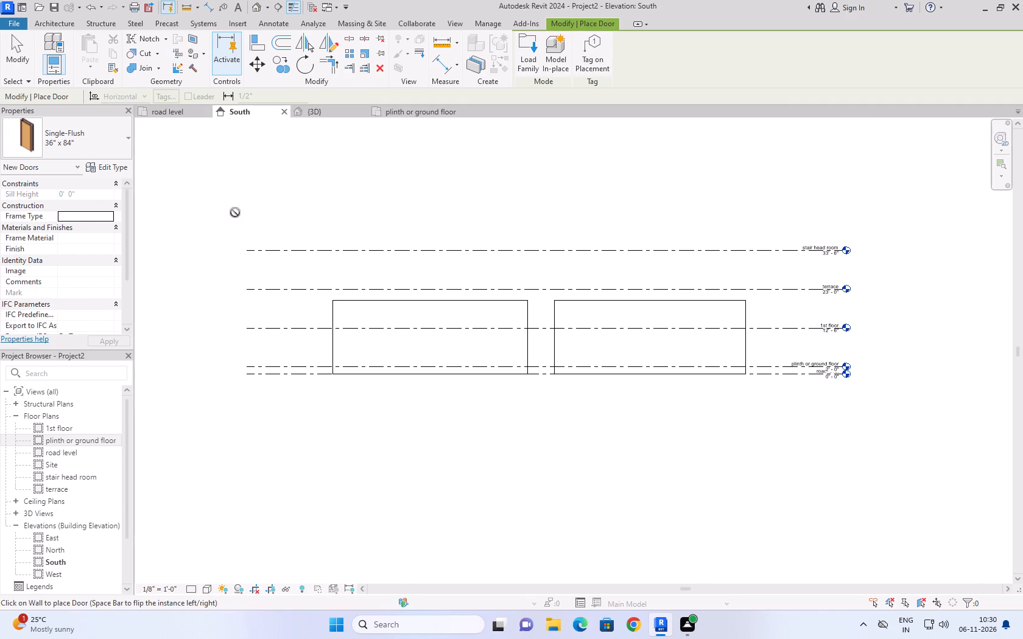
# On the road level plan, end door placement and delete the kids' bedroom and master bedroom doors.
pyautogui.click(173, 108)
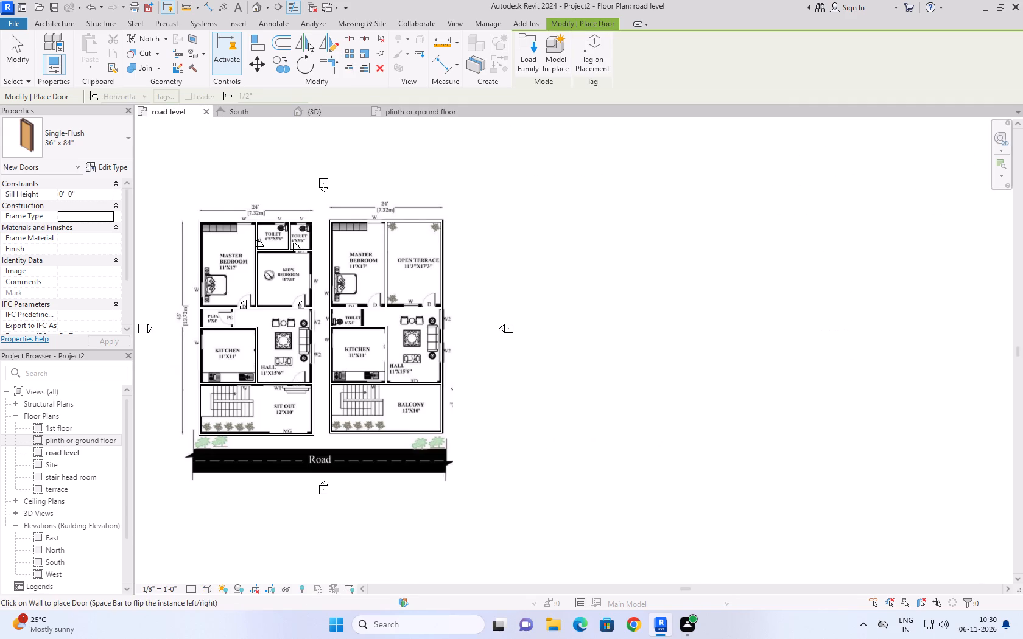
pyautogui.press('Escape')
pyautogui.press('Escape')
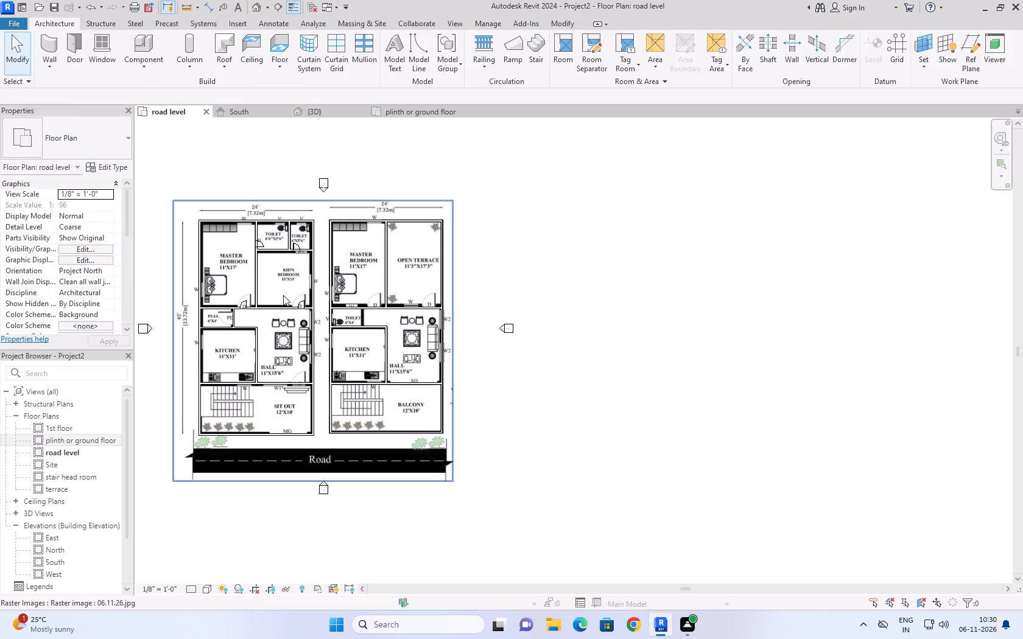
pyautogui.click(299, 307)
pyautogui.press('Delete')
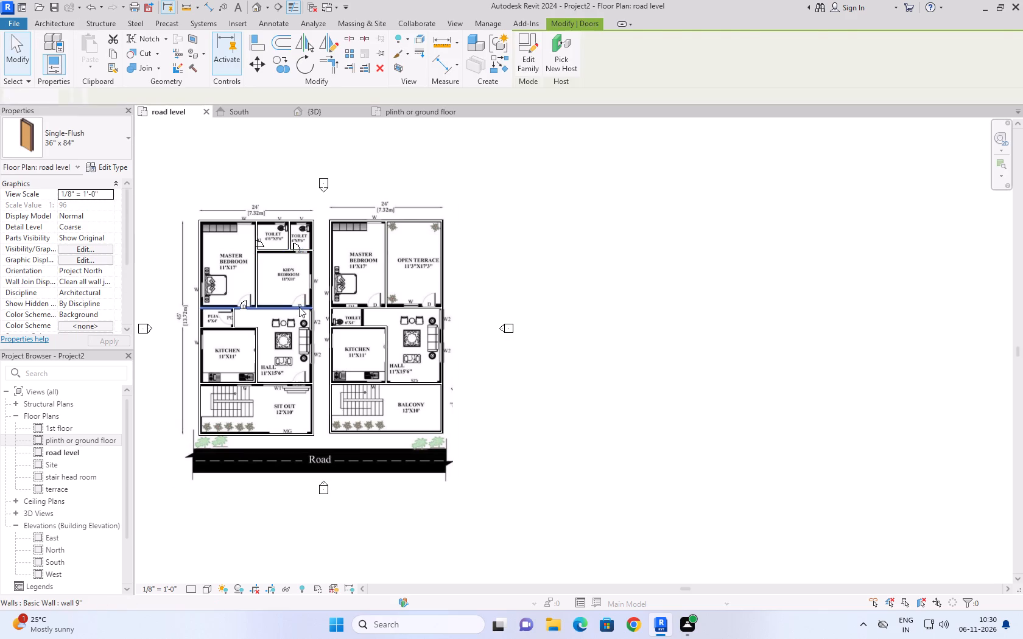
pyautogui.click(245, 301)
pyautogui.press('Delete')
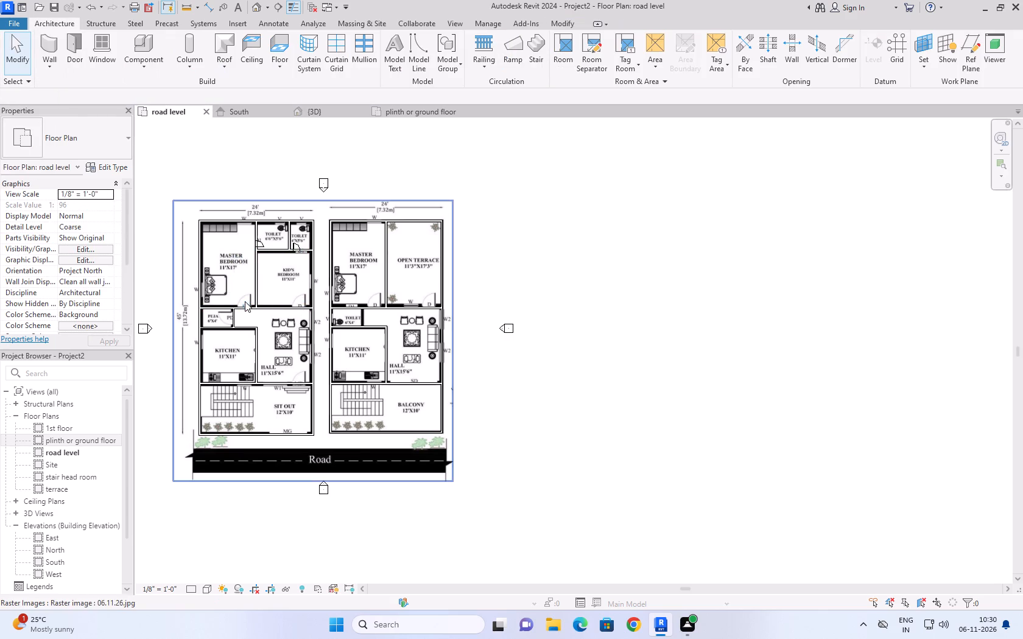
pyautogui.click(550, 320)
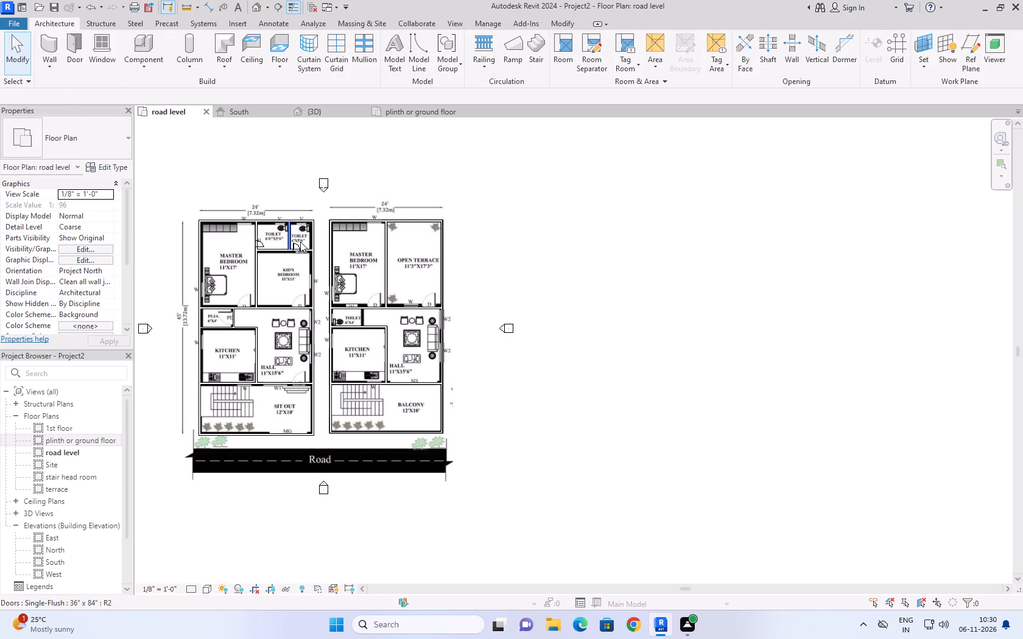
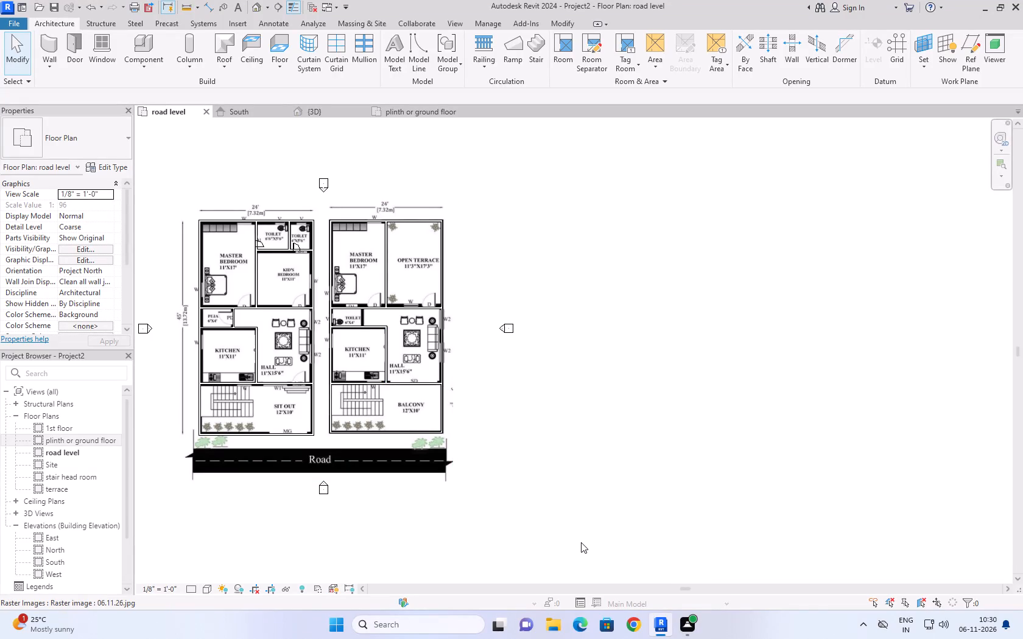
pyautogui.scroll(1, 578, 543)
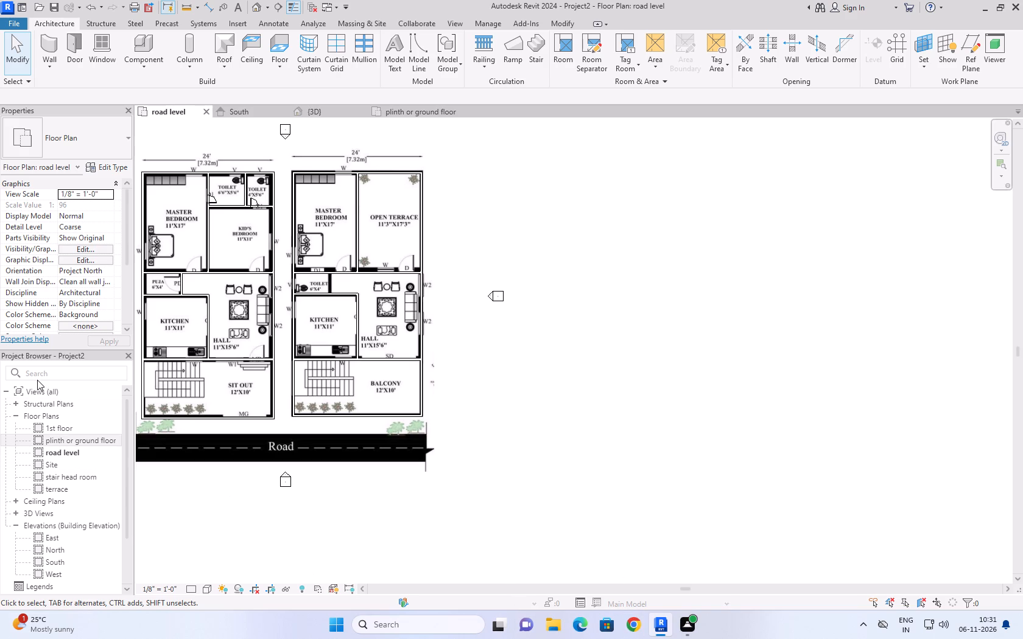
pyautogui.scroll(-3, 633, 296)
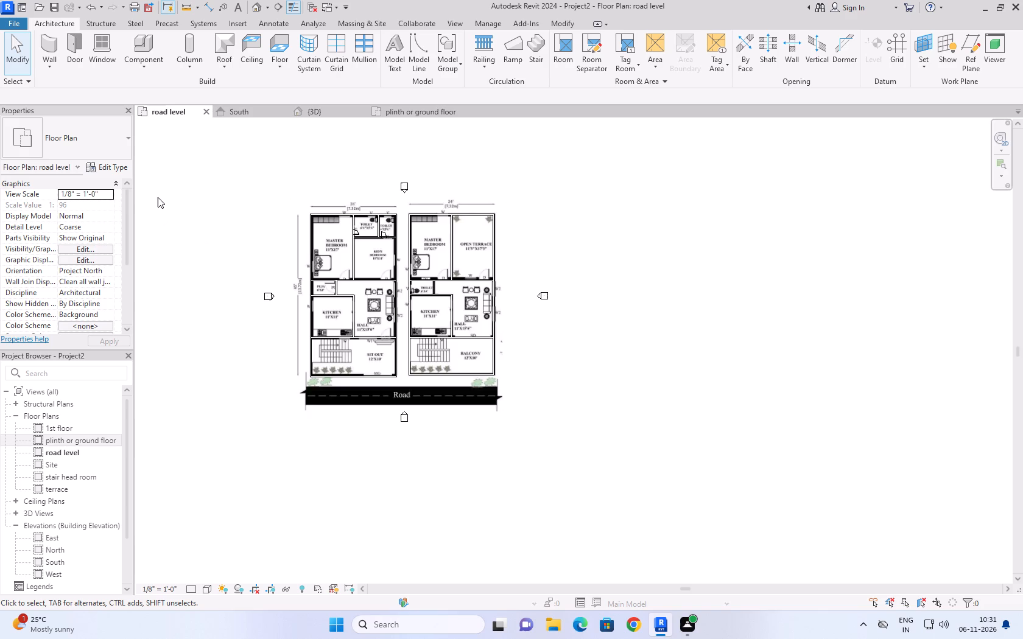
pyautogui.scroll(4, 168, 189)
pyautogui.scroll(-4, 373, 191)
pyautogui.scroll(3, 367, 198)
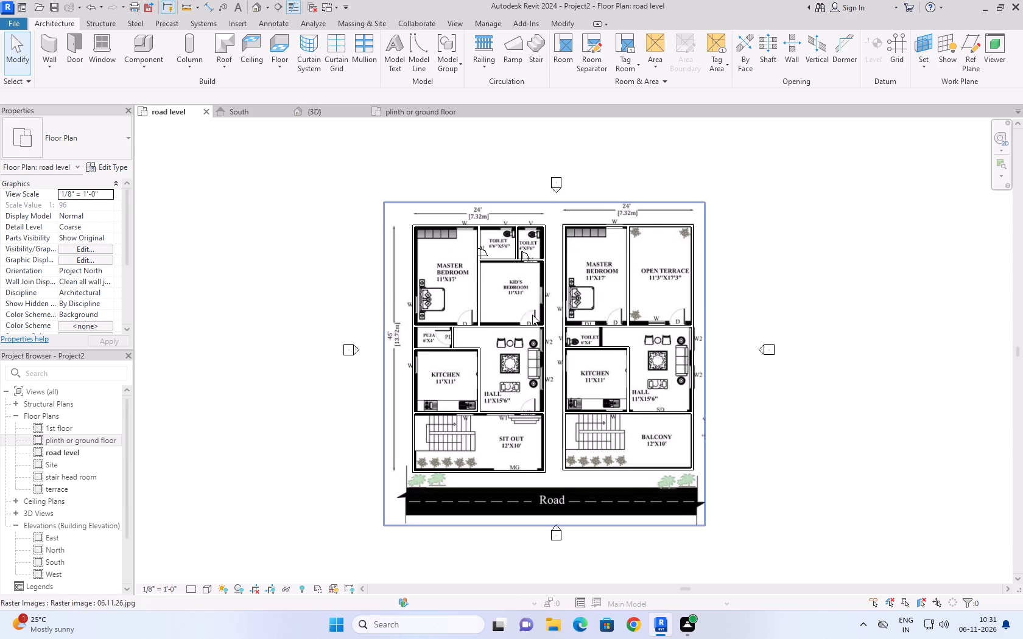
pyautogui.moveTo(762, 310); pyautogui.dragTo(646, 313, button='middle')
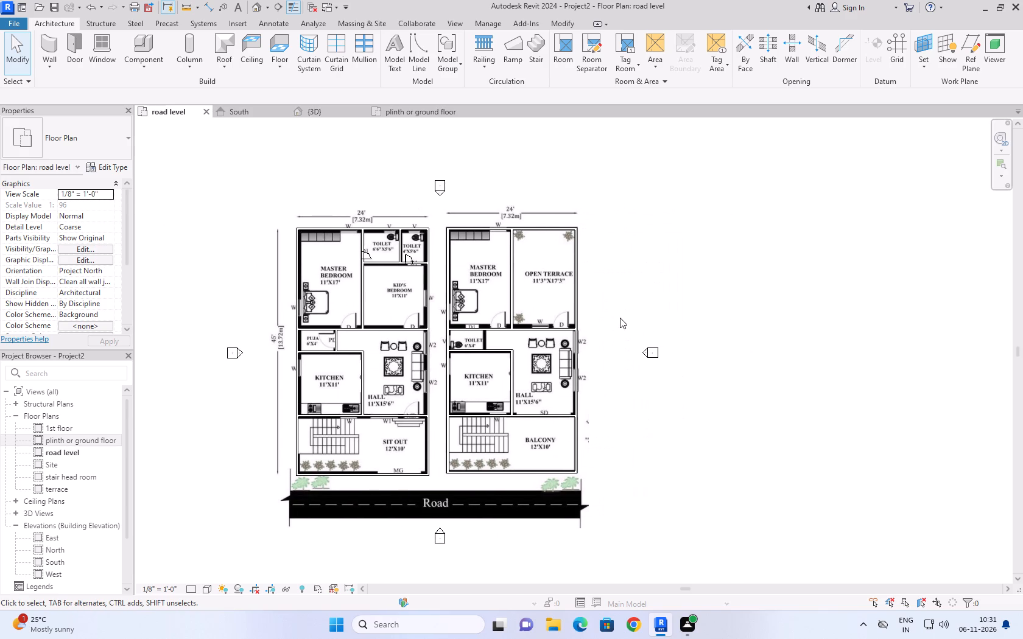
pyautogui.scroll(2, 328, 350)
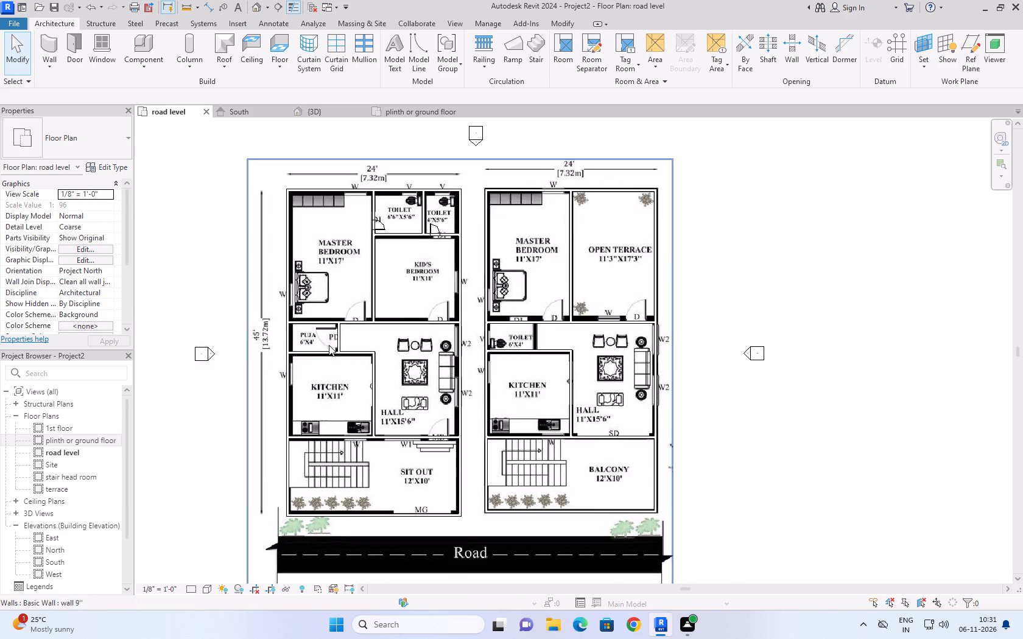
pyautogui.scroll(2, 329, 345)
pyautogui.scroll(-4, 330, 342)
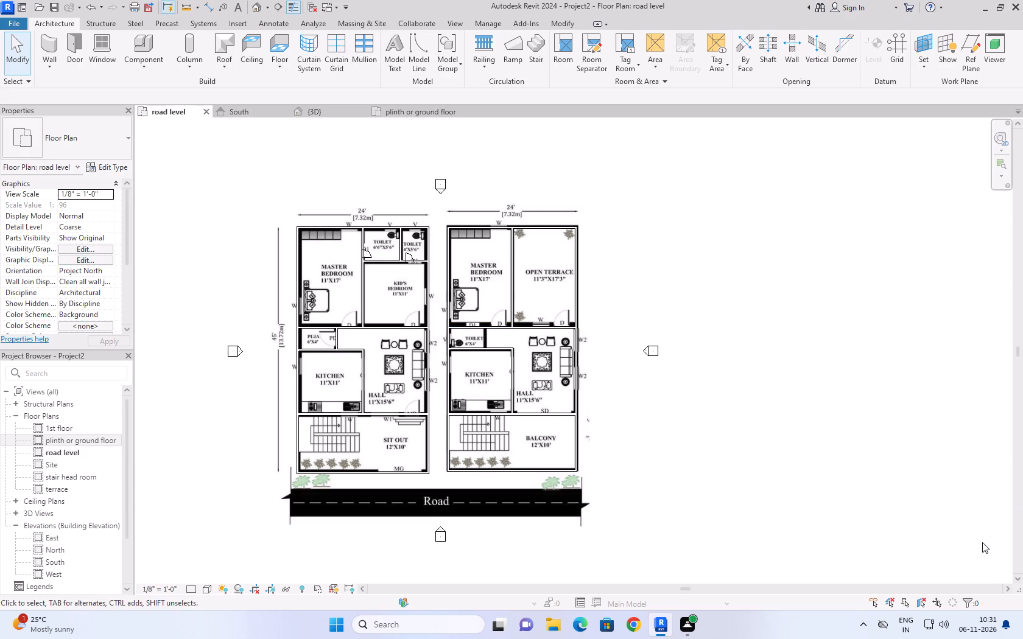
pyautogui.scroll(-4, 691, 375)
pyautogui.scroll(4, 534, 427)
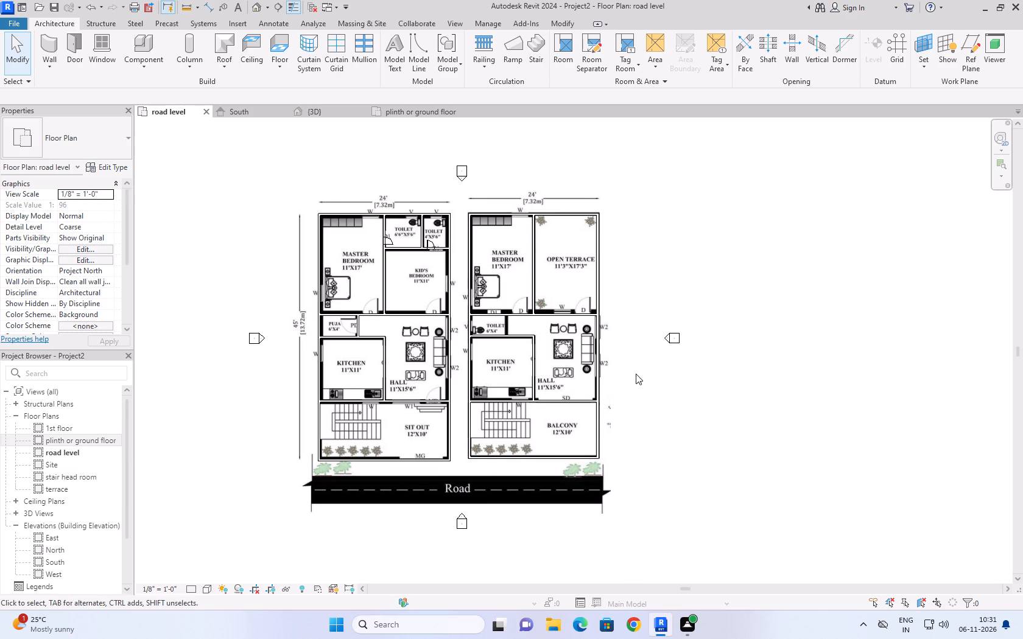
# Move the complete East elevation marker farther east, leaving a wide empty area beside the second plan.
pyautogui.scroll(-1, 636, 374)
pyautogui.moveTo(685, 325); pyautogui.dragTo(577, 299, button='middle')
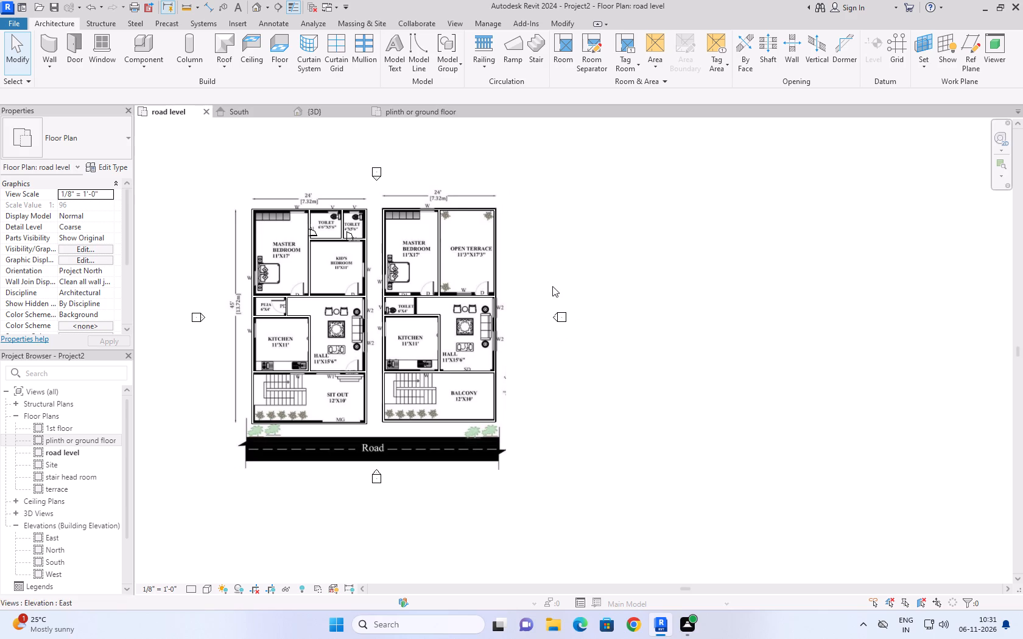
pyautogui.moveTo(552, 286); pyautogui.dragTo(631, 400)
pyautogui.moveTo(565, 323); pyautogui.dragTo(793, 319)
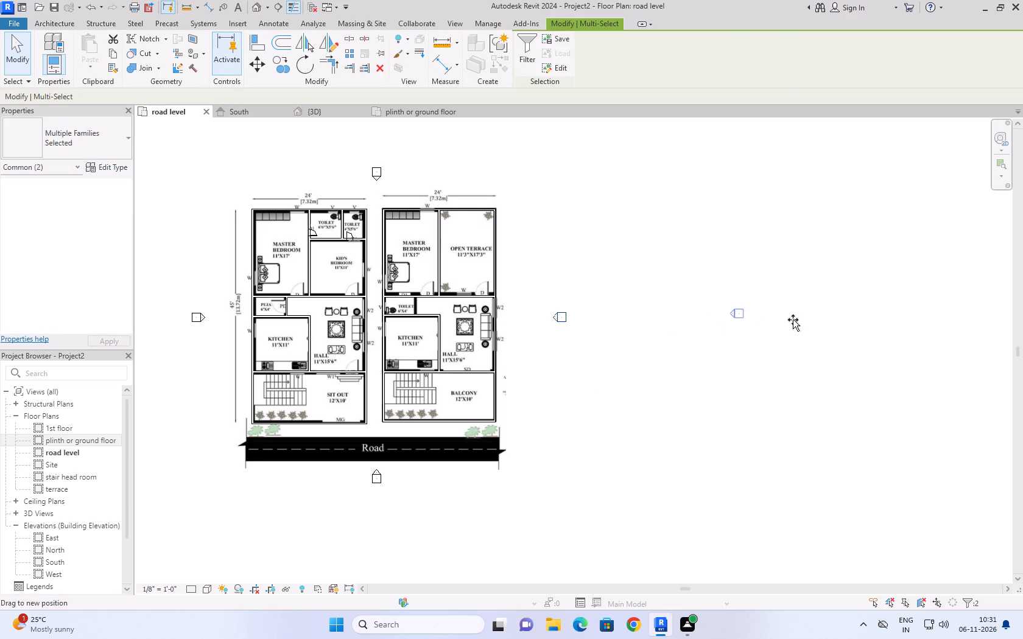
pyautogui.moveTo(793, 319); pyautogui.dragTo(990, 303)
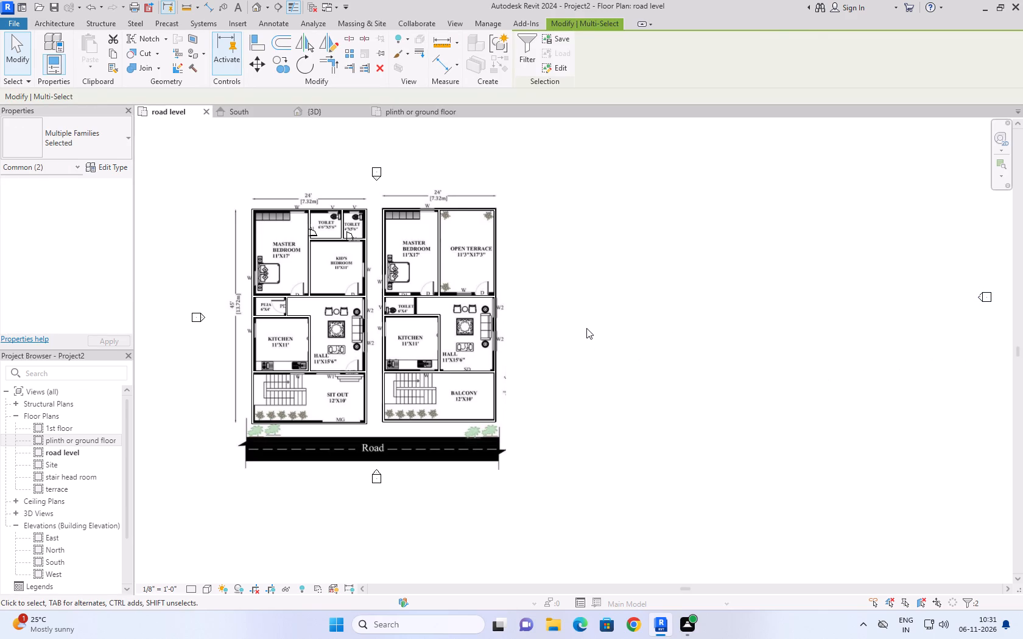
pyautogui.click(586, 328)
# Start a new 9" basic wall with its location line set to Finish Face: Exterior.
pyautogui.scroll(1, 339, 259)
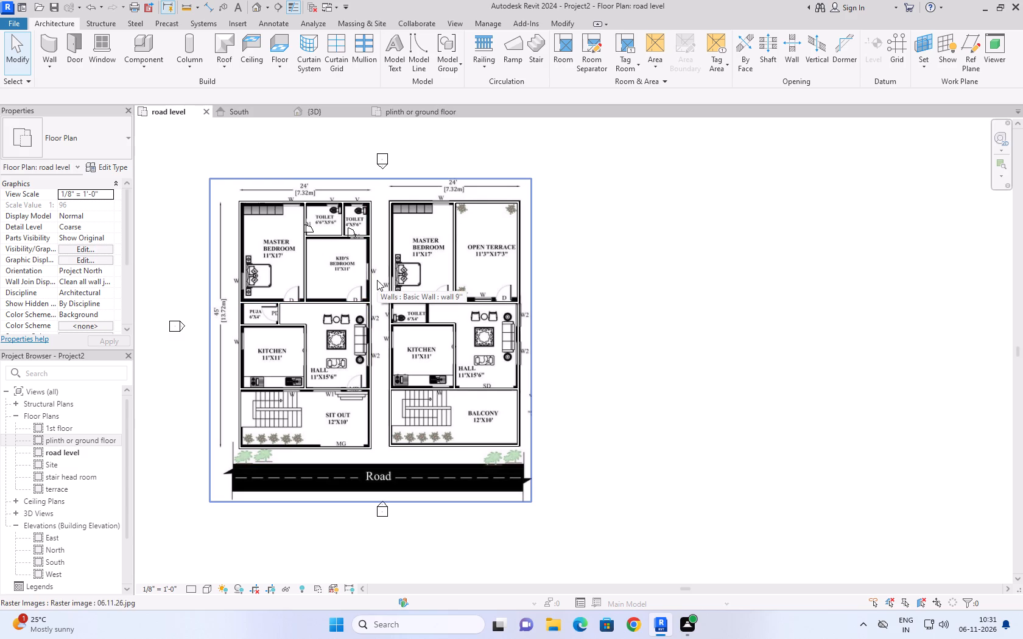
pyautogui.click(574, 176)
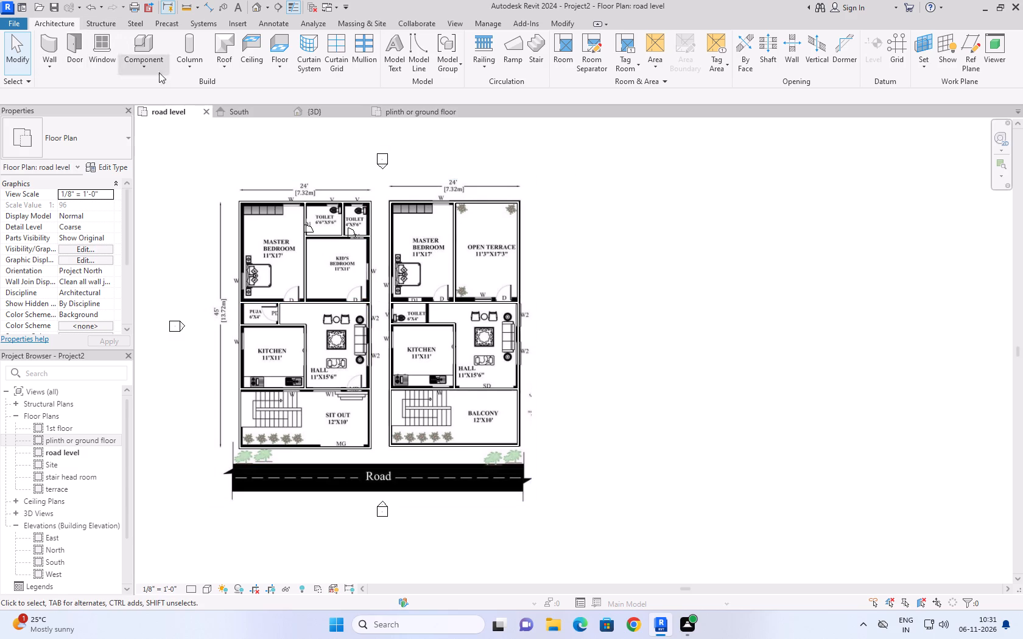
pyautogui.click(52, 46)
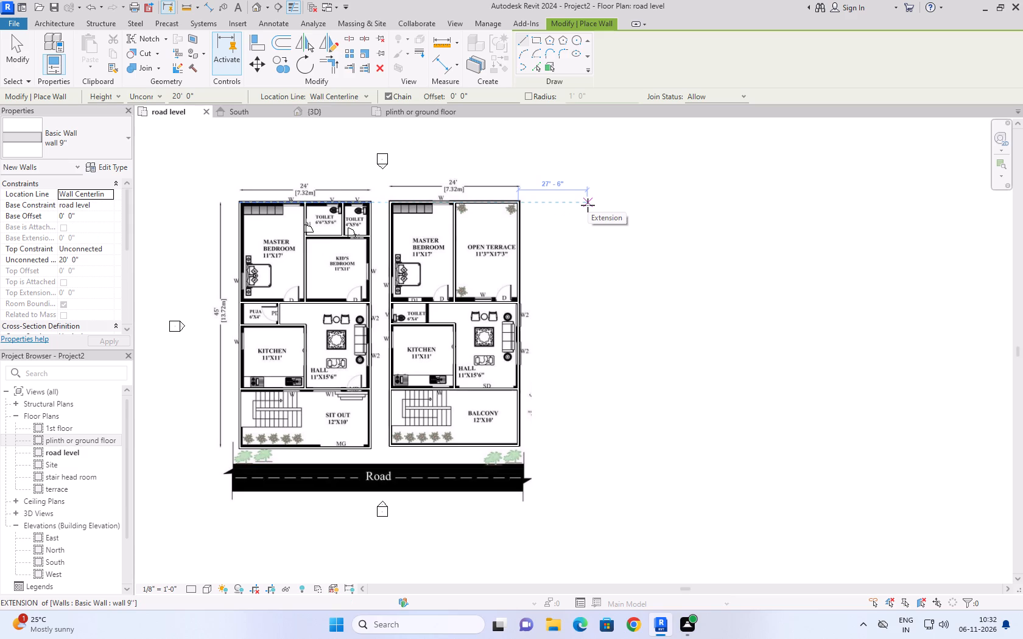
pyautogui.click(365, 97)
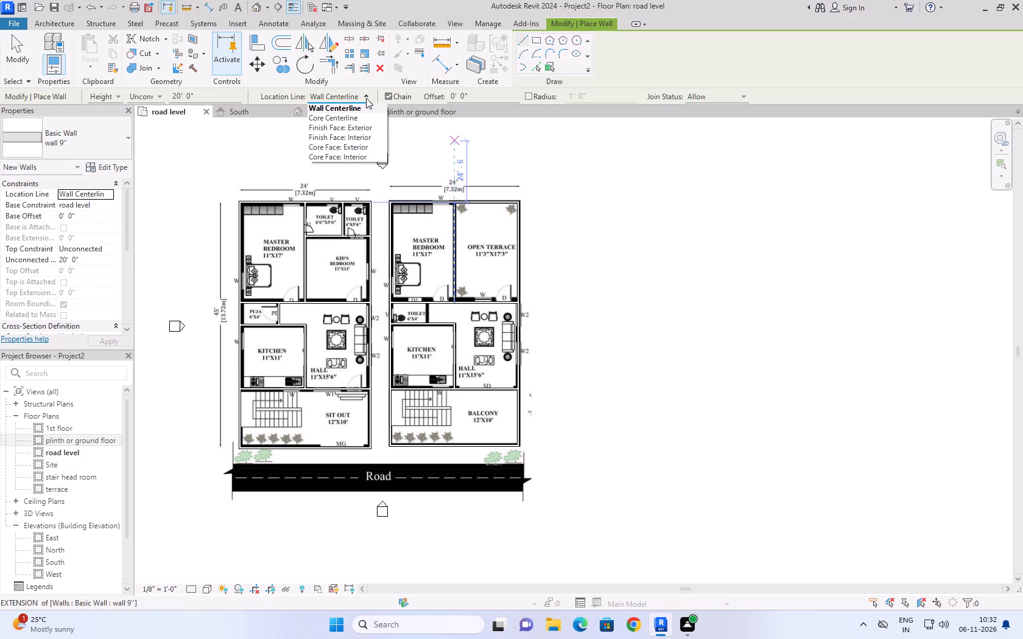
pyautogui.click(356, 130)
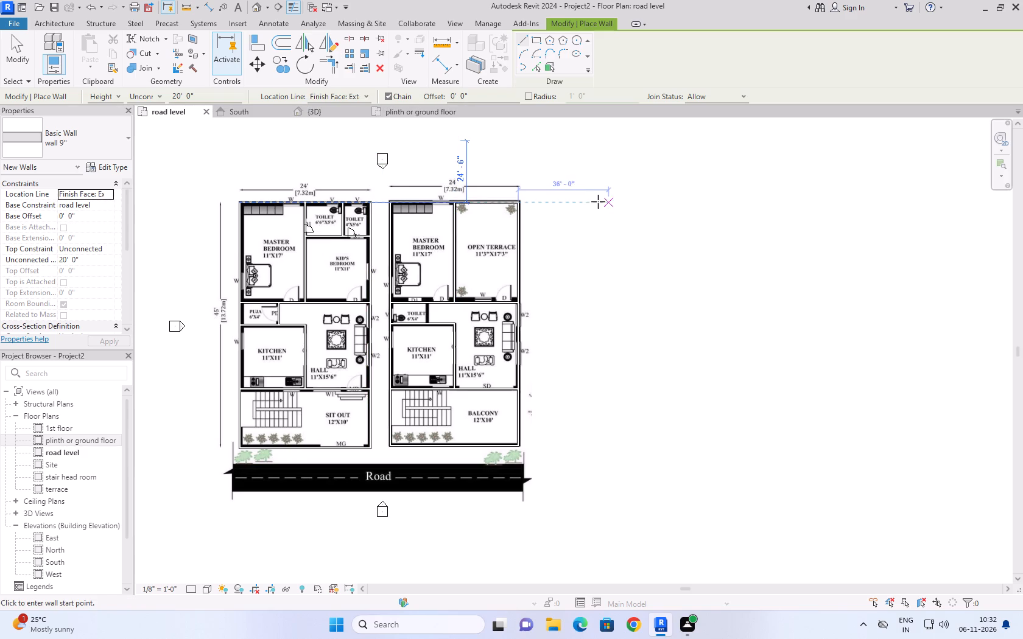
# Set temporary dimensions to measure from Faces for walls and from Openings for doors and windows.
pyautogui.click(454, 25)
pyautogui.click(418, 29)
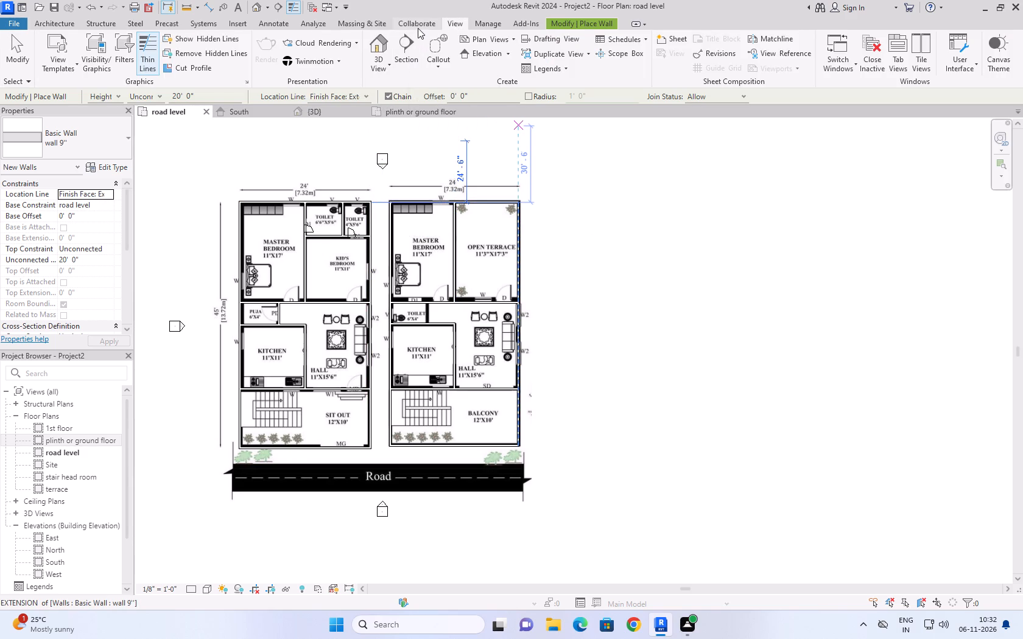
pyautogui.click(382, 27)
pyautogui.click(277, 25)
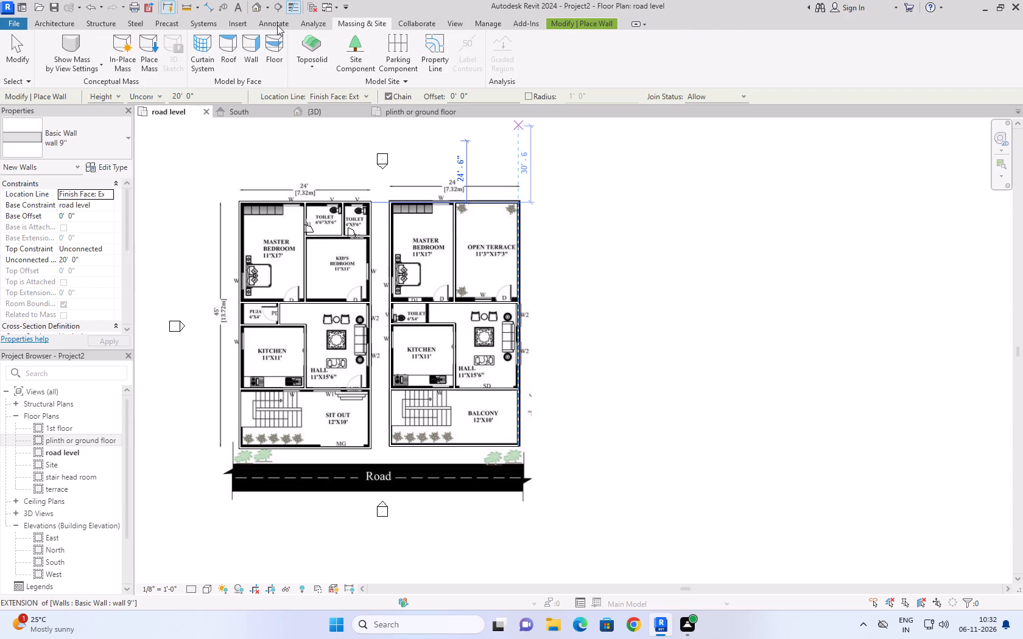
pyautogui.click(454, 18)
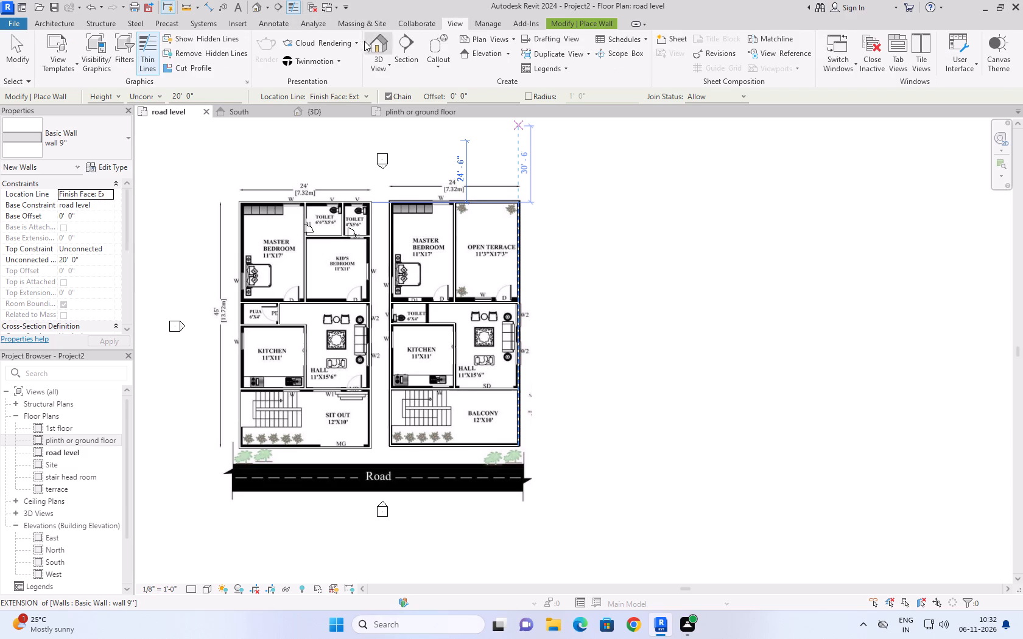
pyautogui.click(424, 22)
pyautogui.click(487, 22)
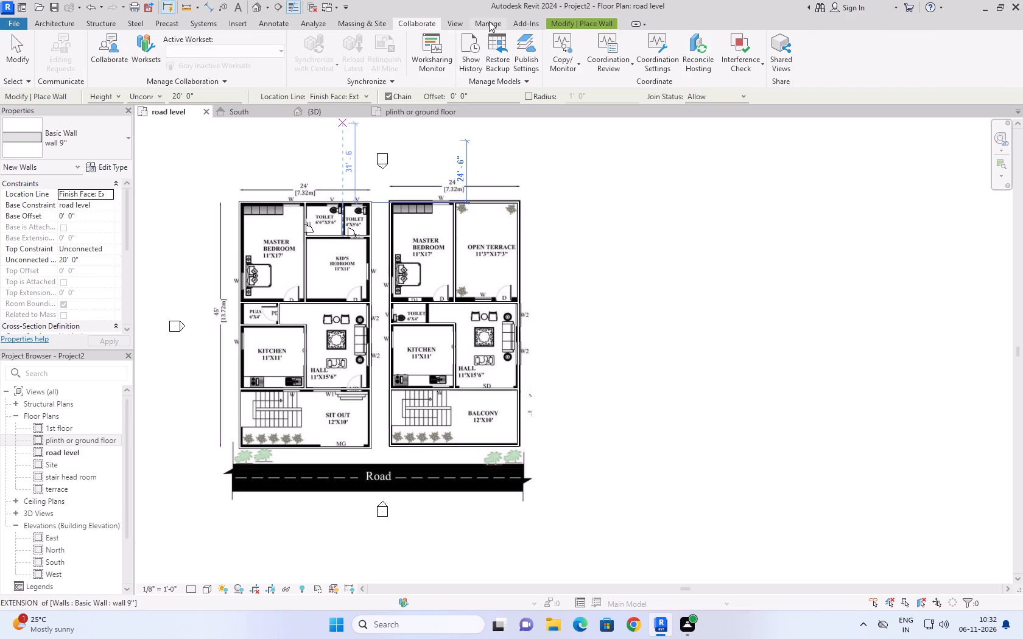
pyautogui.click(490, 21)
pyautogui.click(443, 63)
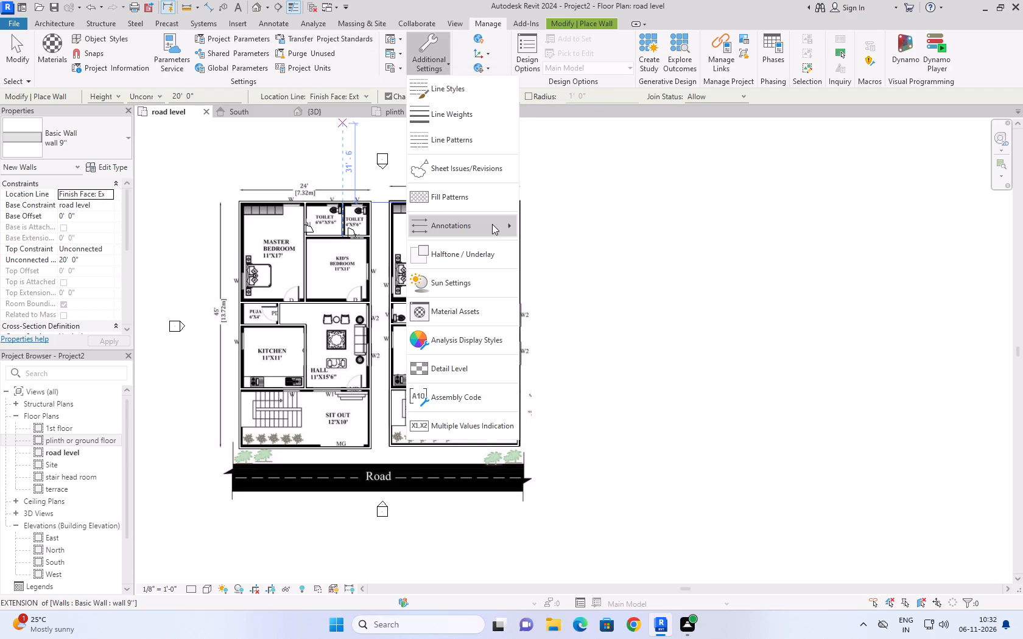
pyautogui.click(608, 254)
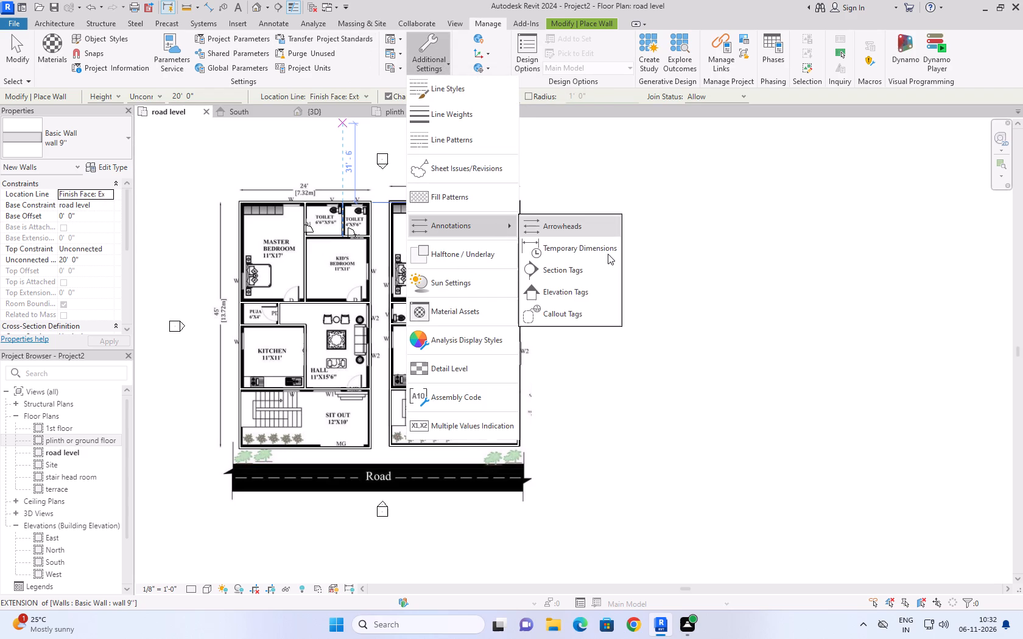
pyautogui.click(608, 254)
pyautogui.click(608, 254)
pyautogui.click(557, 253)
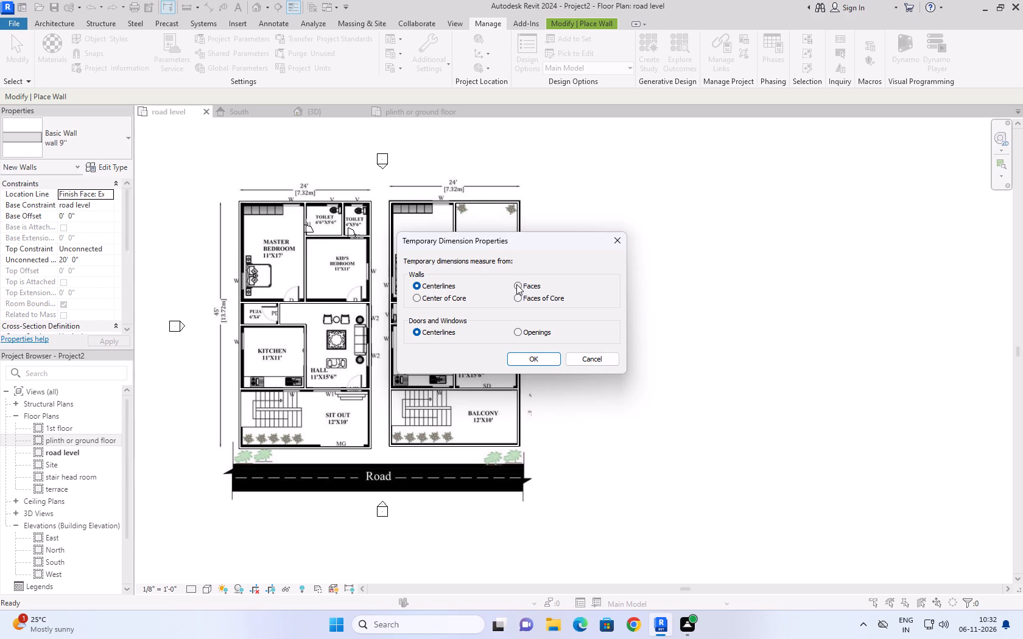
pyautogui.click(516, 284)
pyautogui.click(521, 335)
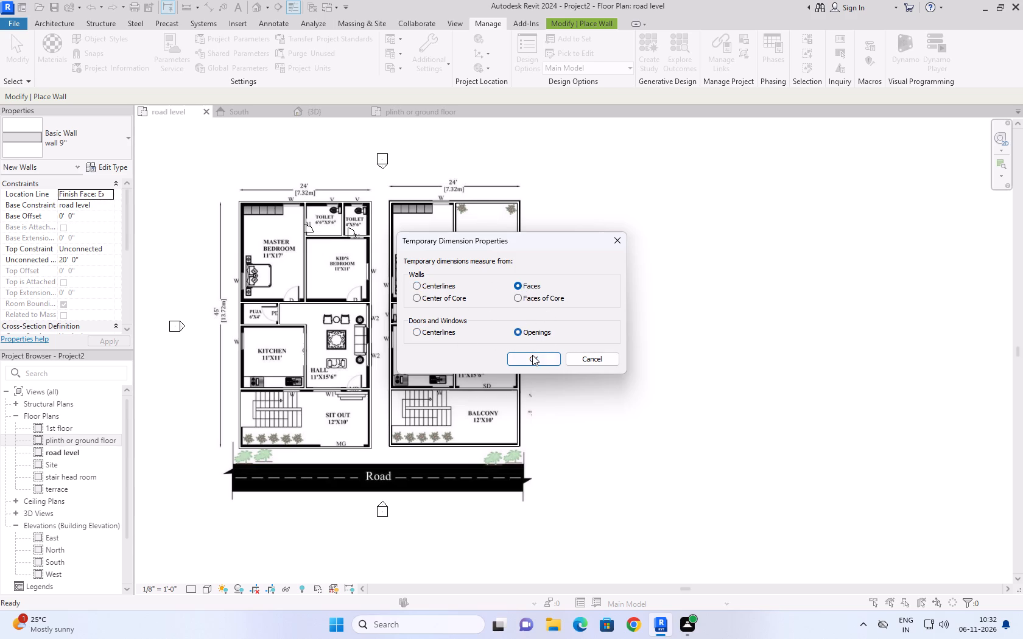
pyautogui.click(533, 355)
# Draw a 24' horizontal wall in line with the plans' rear walls, starting about 30' east of the second plan.
pyautogui.scroll(1, 611, 269)
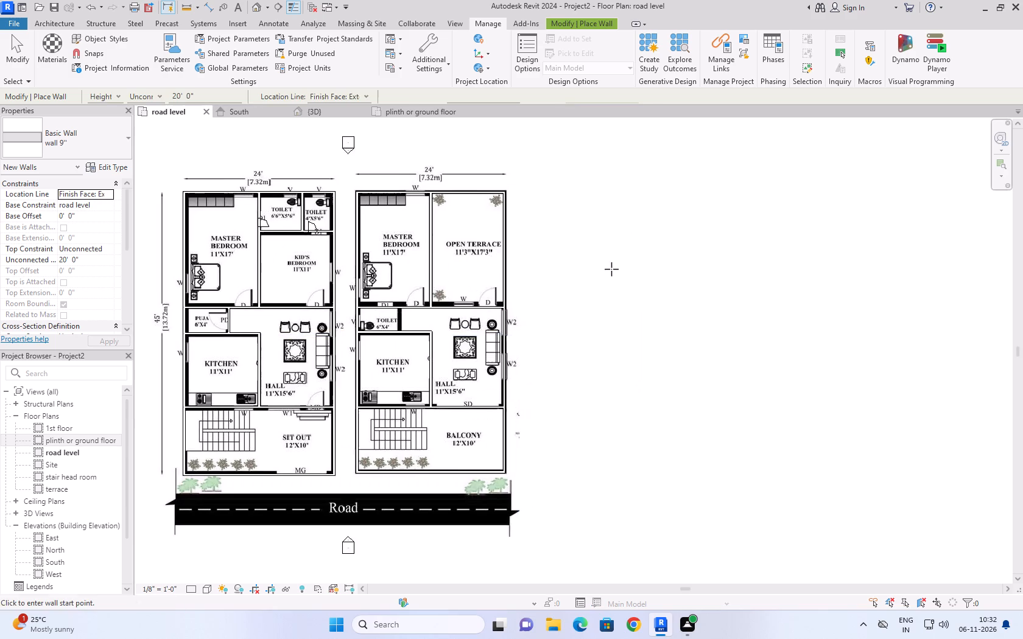
pyautogui.moveTo(611, 269); pyautogui.dragTo(516, 306, button='middle')
pyautogui.scroll(-1, 548, 265)
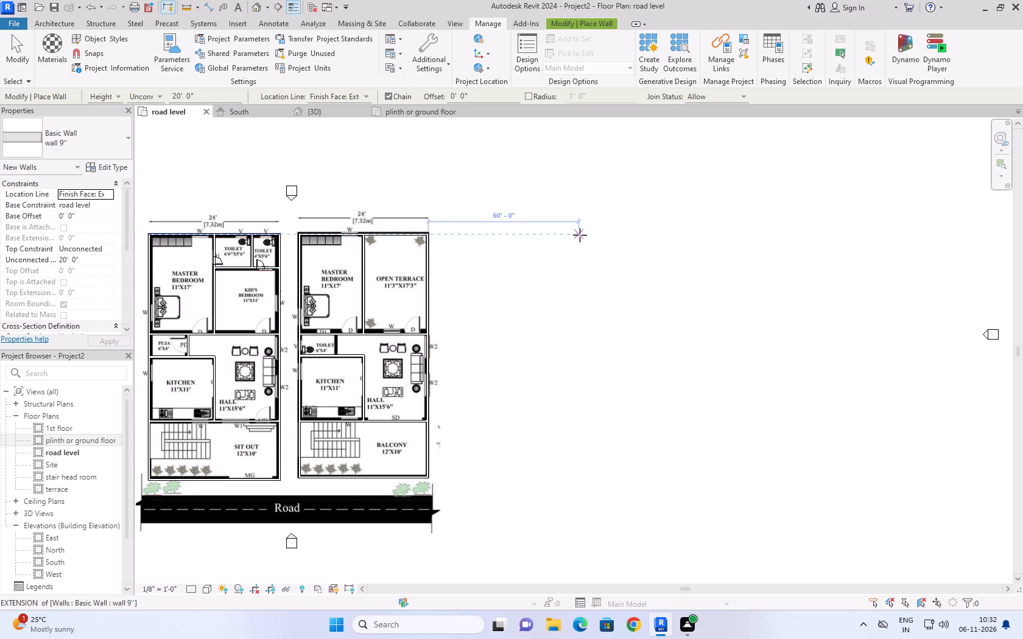
pyautogui.scroll(-1, 582, 235)
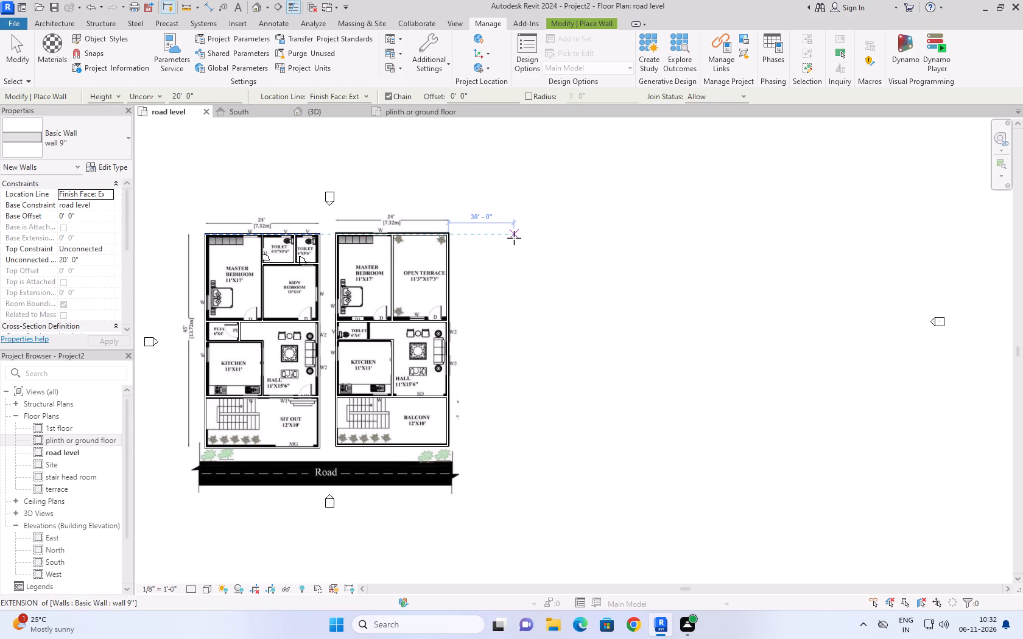
pyautogui.click(514, 238)
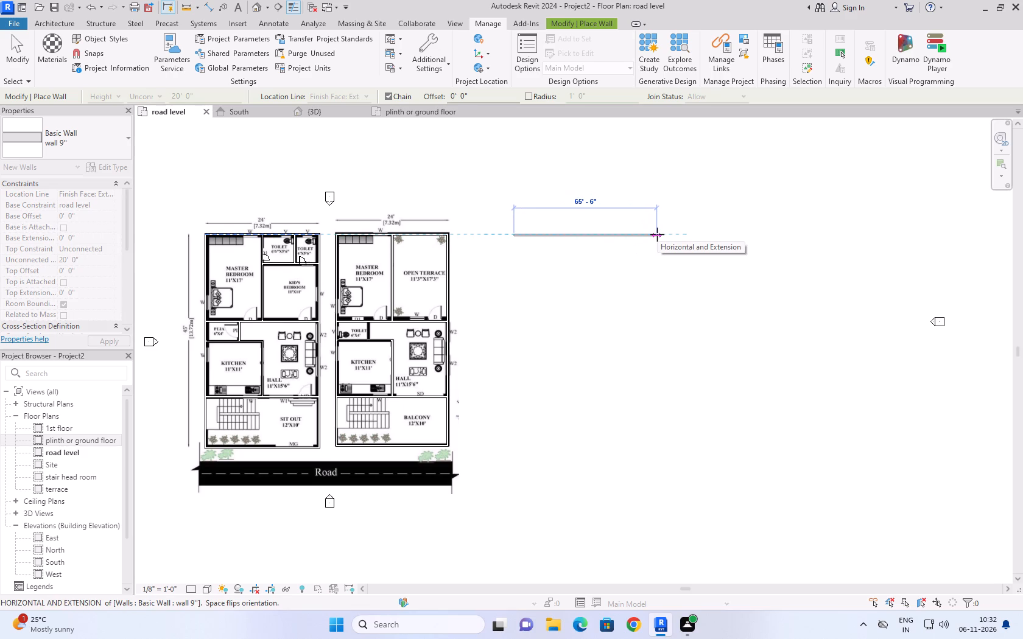
pyautogui.write("24'")
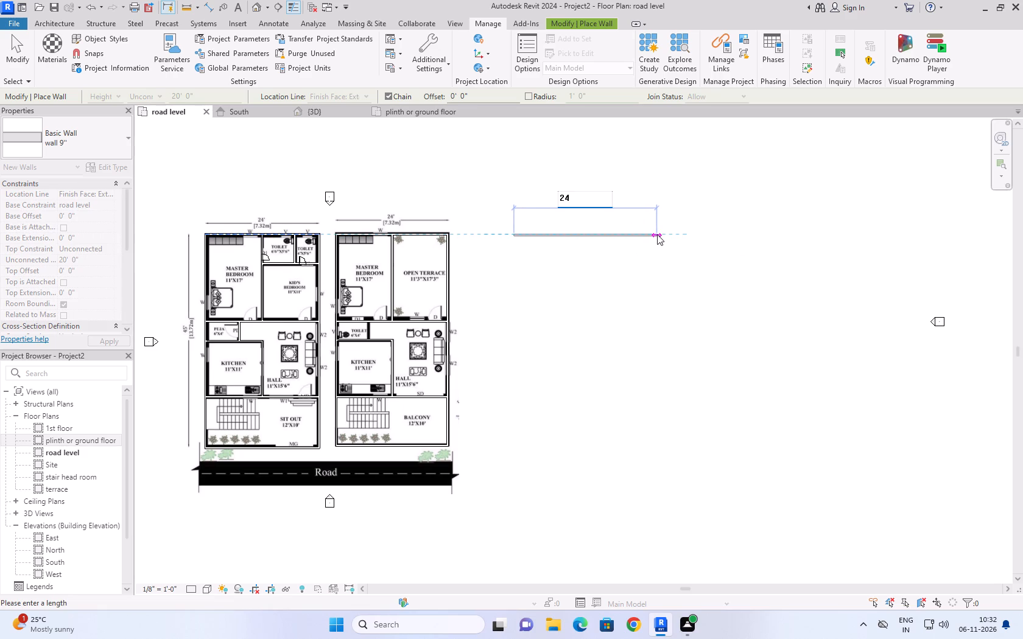
pyautogui.press('Return')
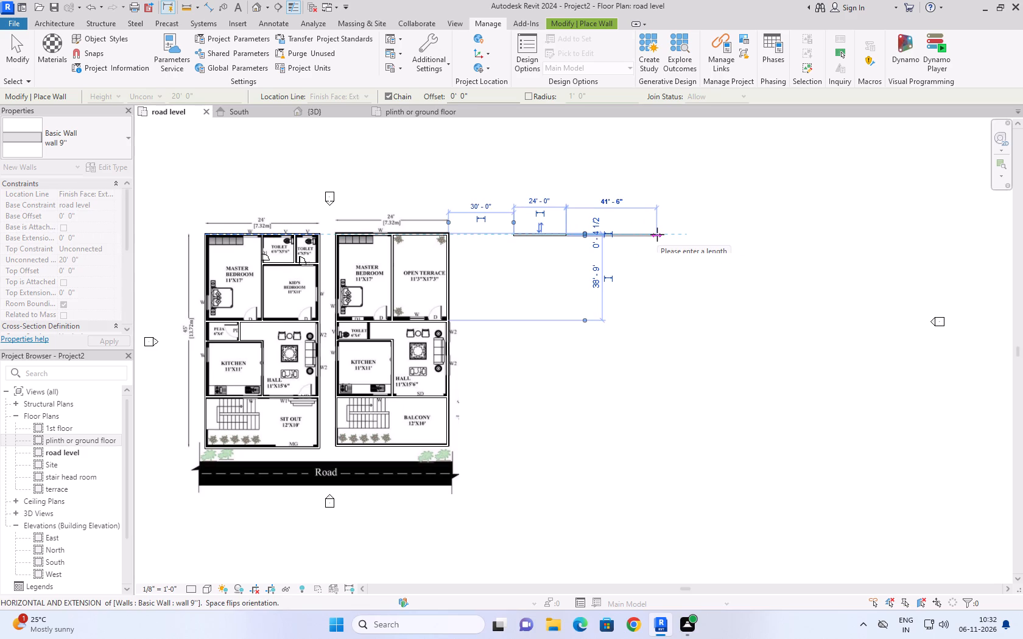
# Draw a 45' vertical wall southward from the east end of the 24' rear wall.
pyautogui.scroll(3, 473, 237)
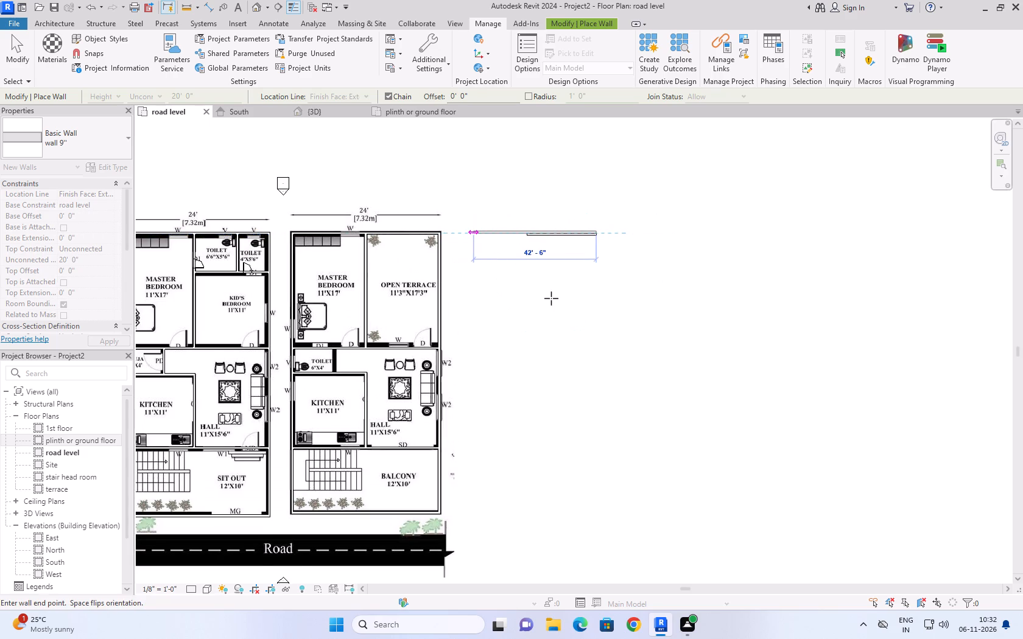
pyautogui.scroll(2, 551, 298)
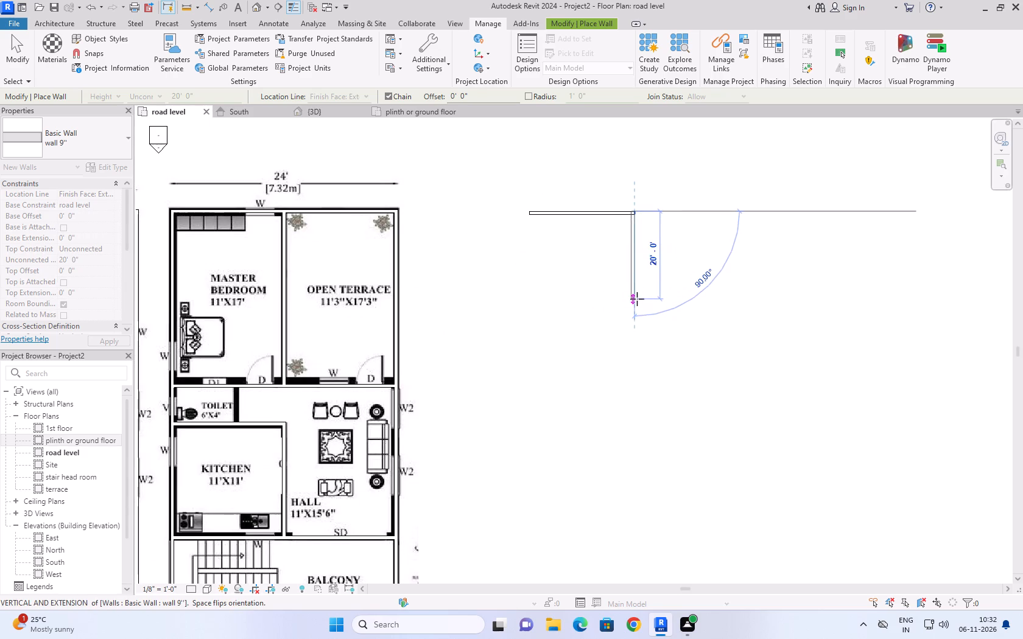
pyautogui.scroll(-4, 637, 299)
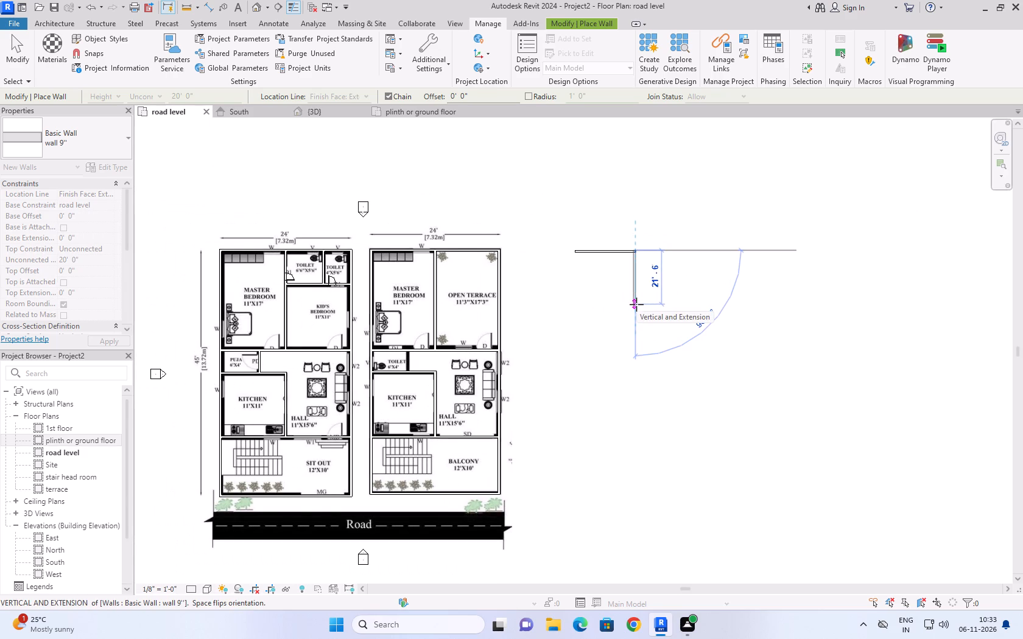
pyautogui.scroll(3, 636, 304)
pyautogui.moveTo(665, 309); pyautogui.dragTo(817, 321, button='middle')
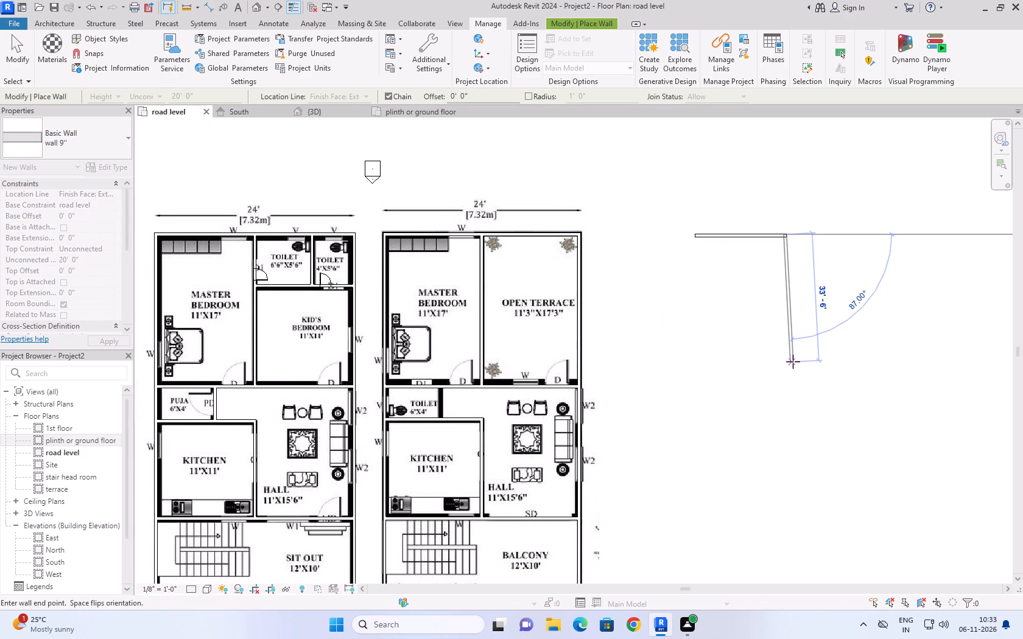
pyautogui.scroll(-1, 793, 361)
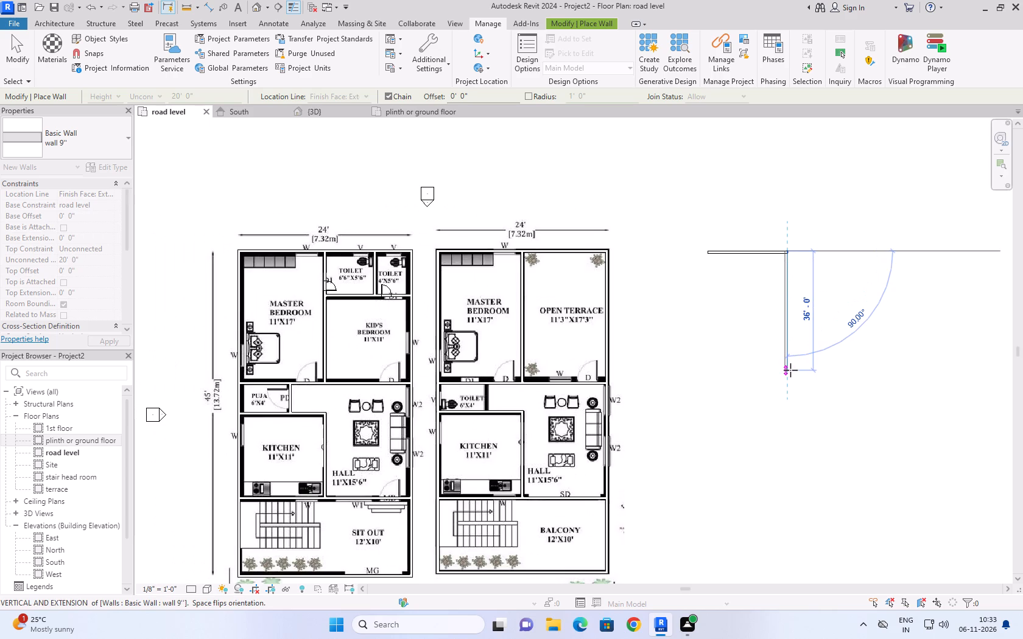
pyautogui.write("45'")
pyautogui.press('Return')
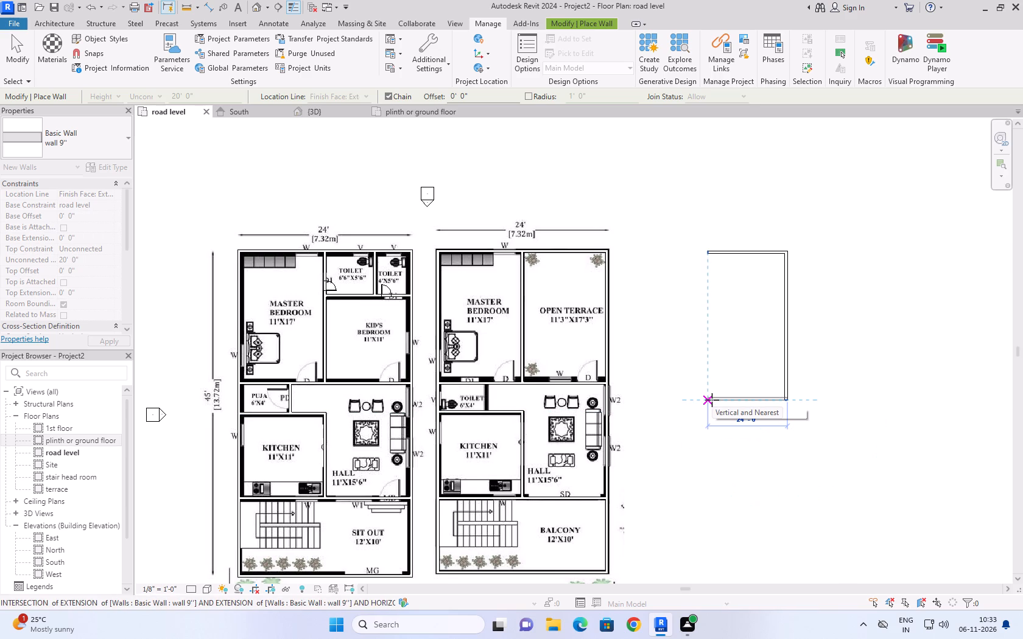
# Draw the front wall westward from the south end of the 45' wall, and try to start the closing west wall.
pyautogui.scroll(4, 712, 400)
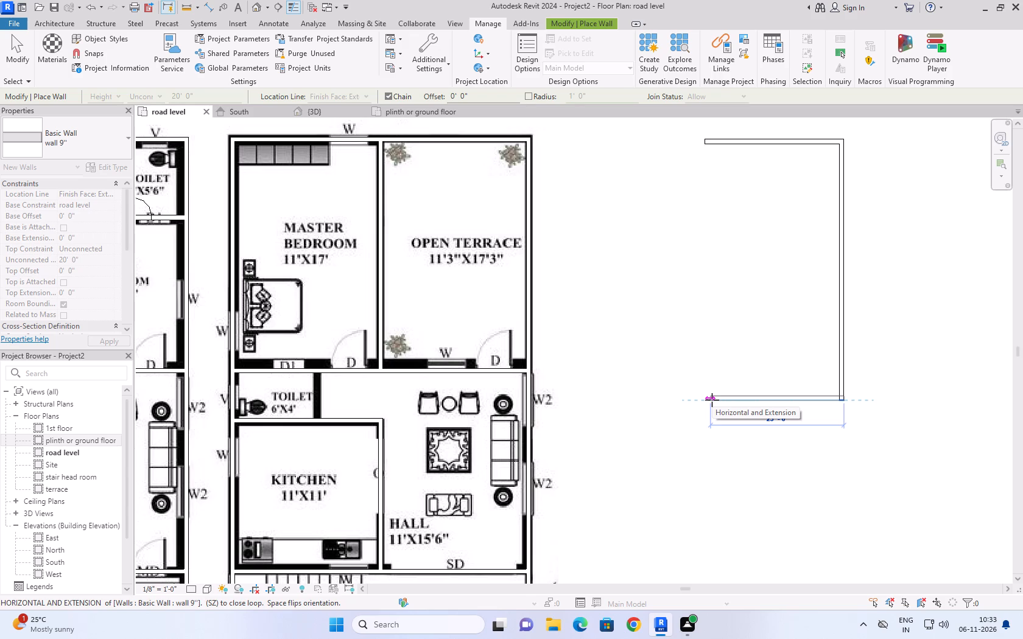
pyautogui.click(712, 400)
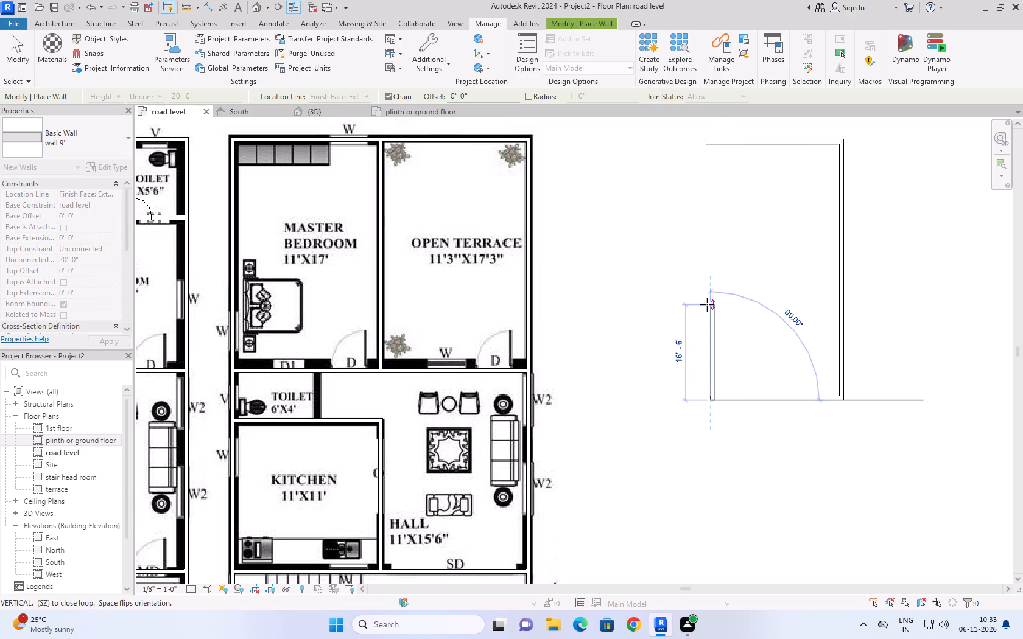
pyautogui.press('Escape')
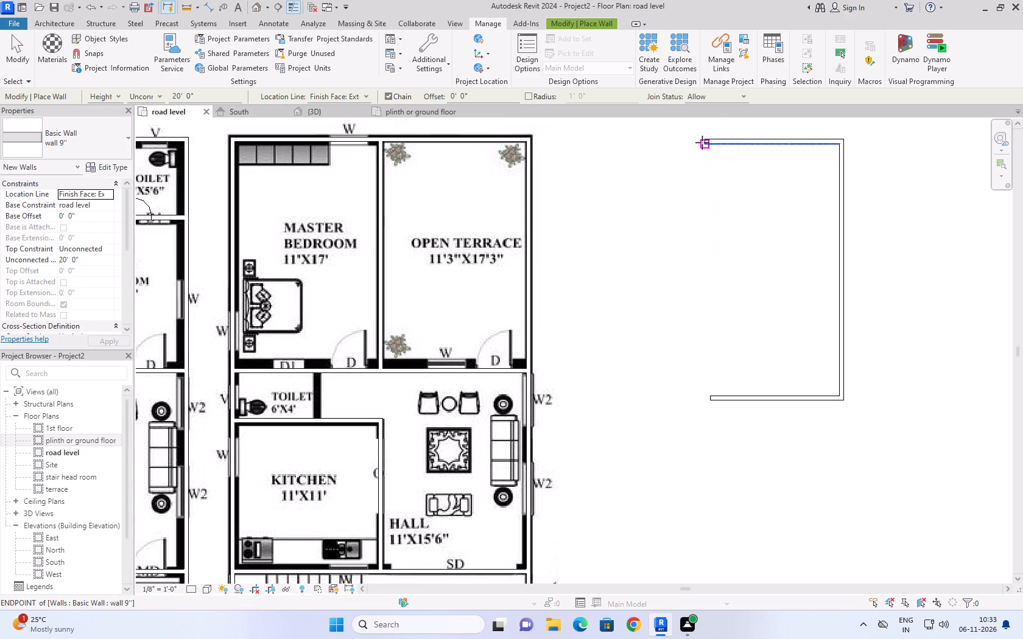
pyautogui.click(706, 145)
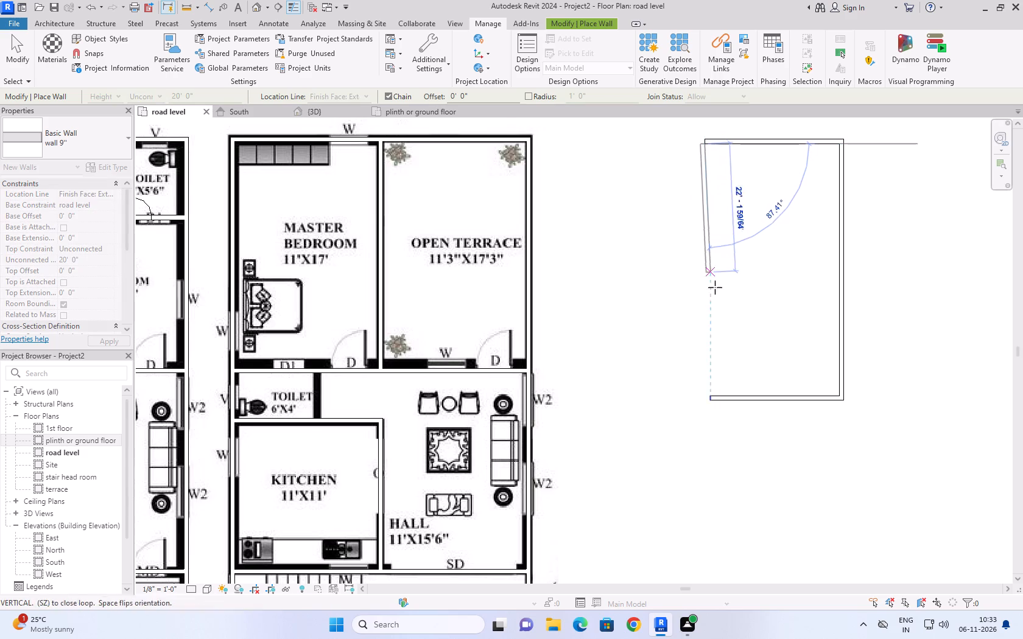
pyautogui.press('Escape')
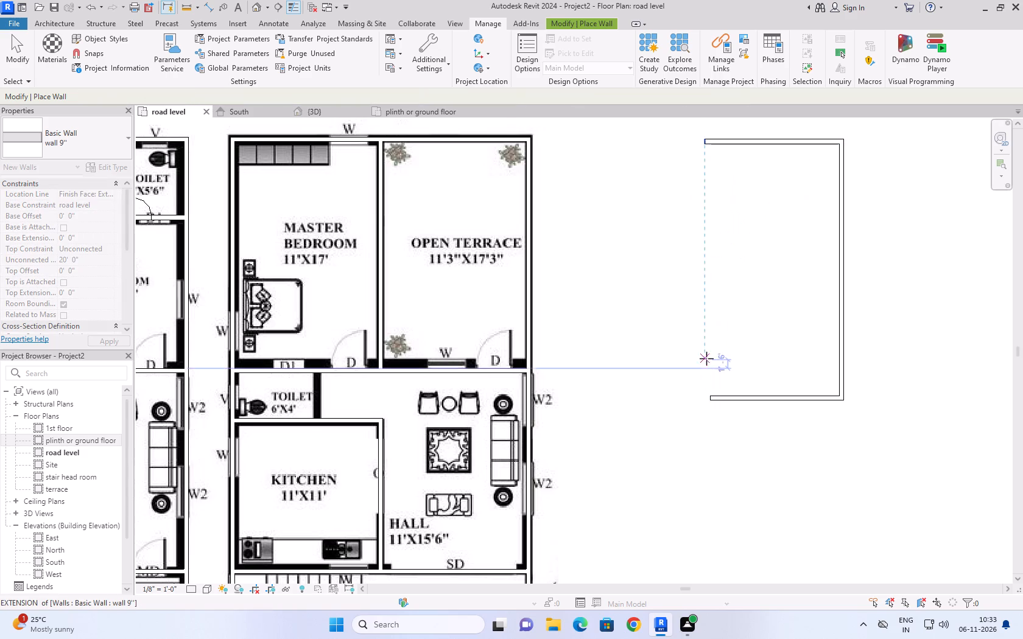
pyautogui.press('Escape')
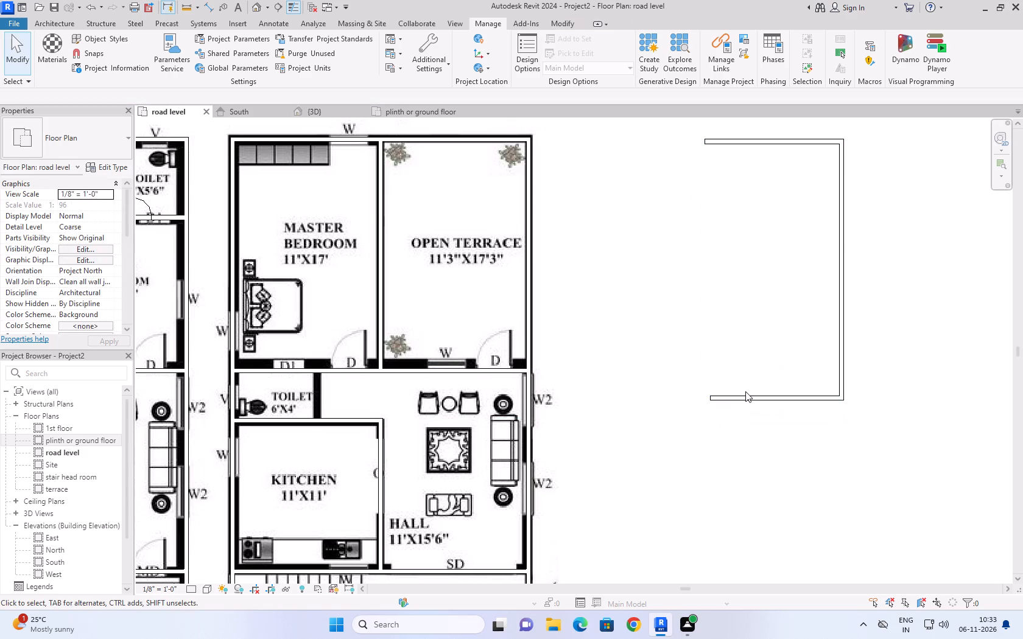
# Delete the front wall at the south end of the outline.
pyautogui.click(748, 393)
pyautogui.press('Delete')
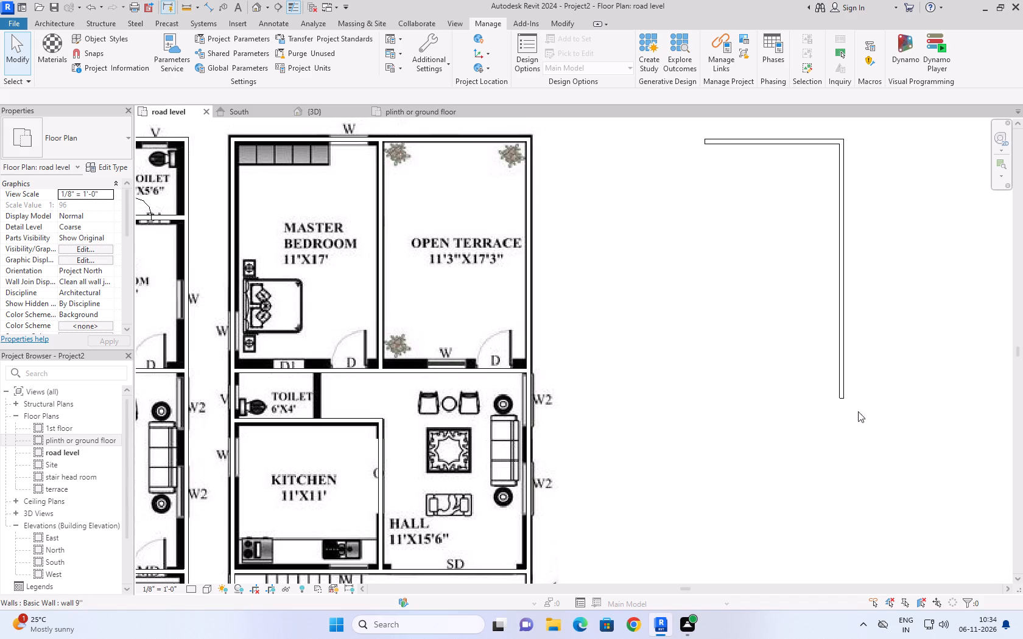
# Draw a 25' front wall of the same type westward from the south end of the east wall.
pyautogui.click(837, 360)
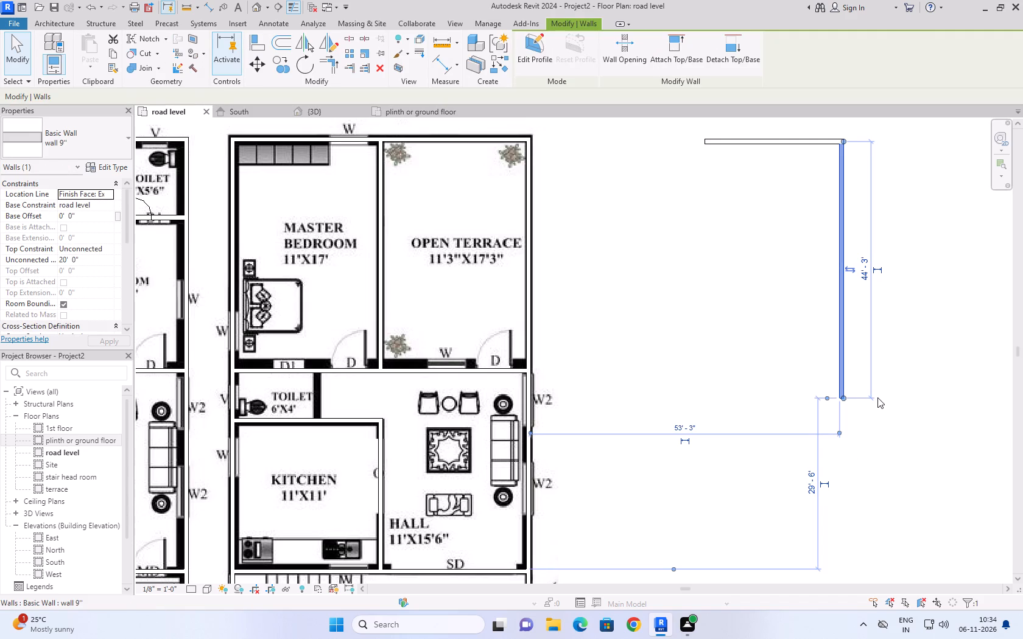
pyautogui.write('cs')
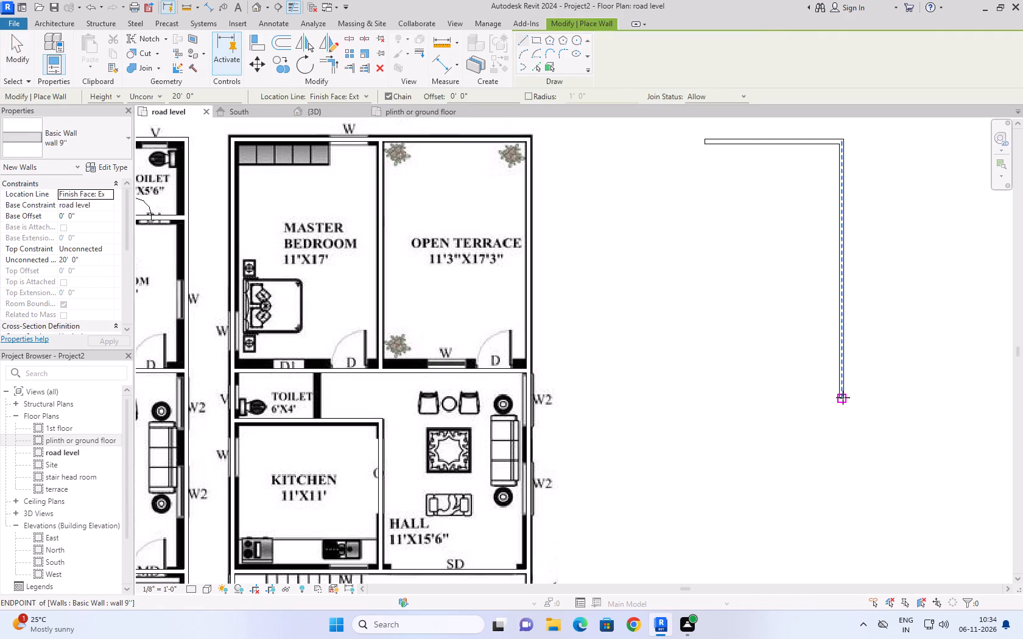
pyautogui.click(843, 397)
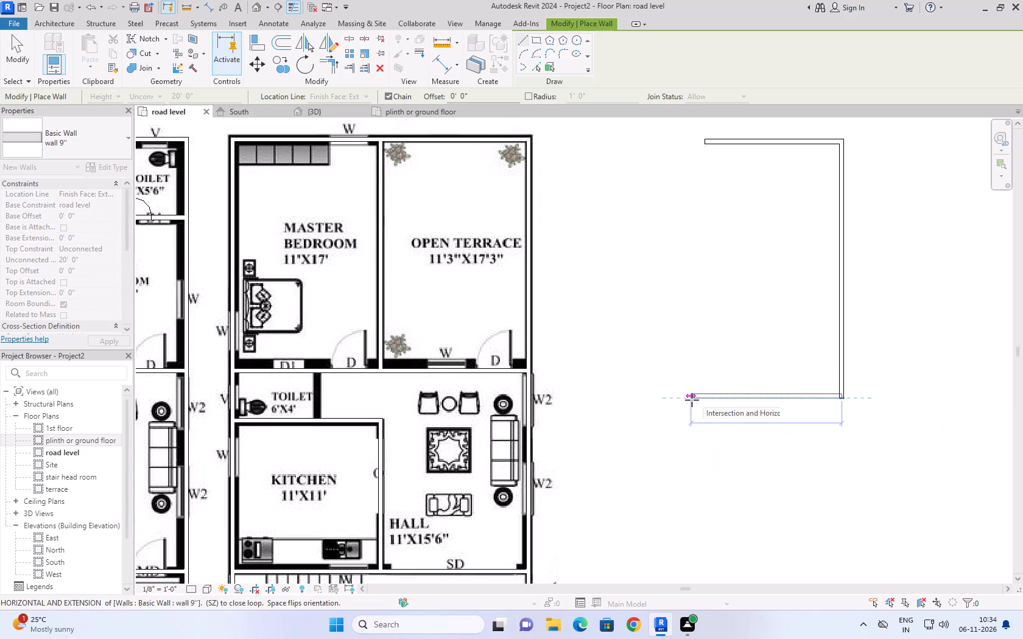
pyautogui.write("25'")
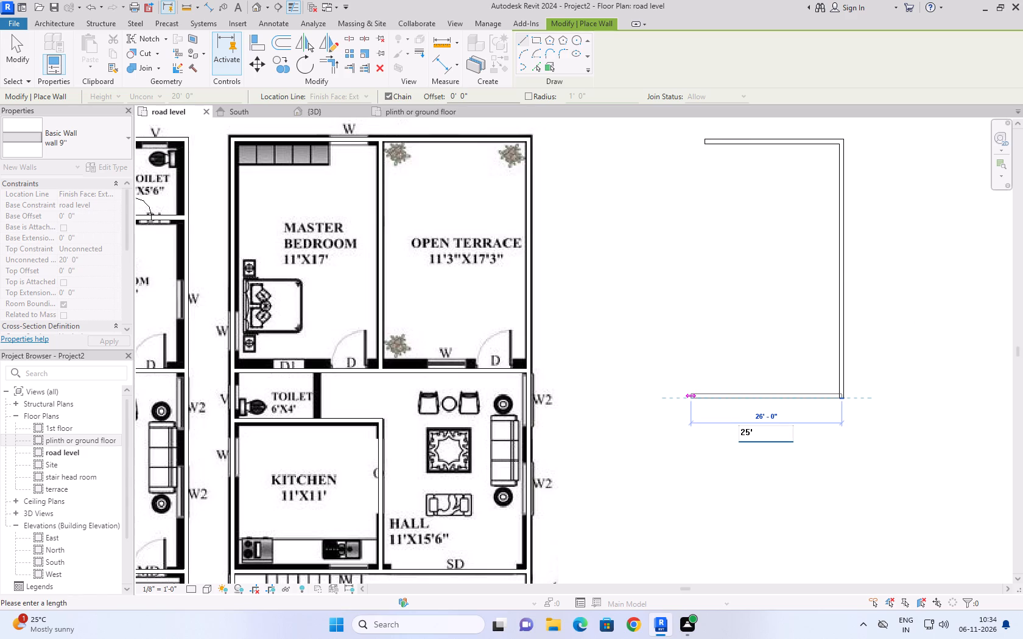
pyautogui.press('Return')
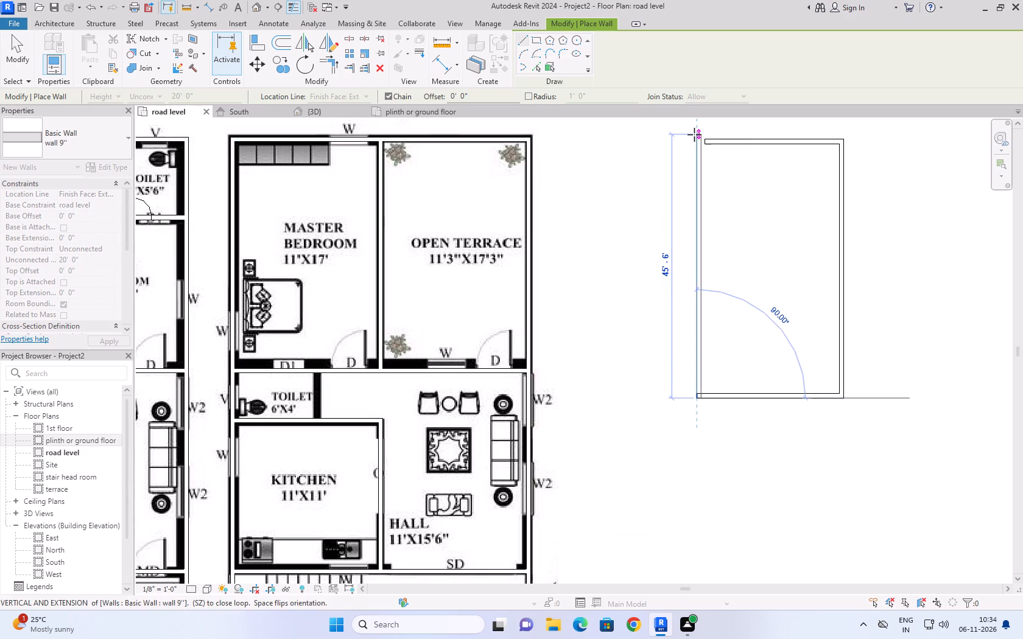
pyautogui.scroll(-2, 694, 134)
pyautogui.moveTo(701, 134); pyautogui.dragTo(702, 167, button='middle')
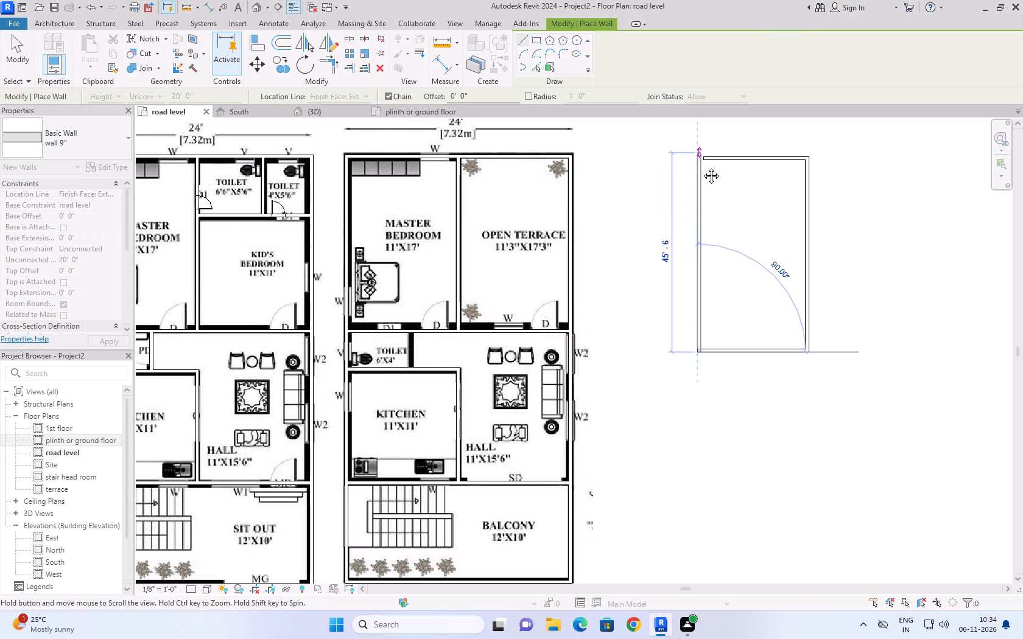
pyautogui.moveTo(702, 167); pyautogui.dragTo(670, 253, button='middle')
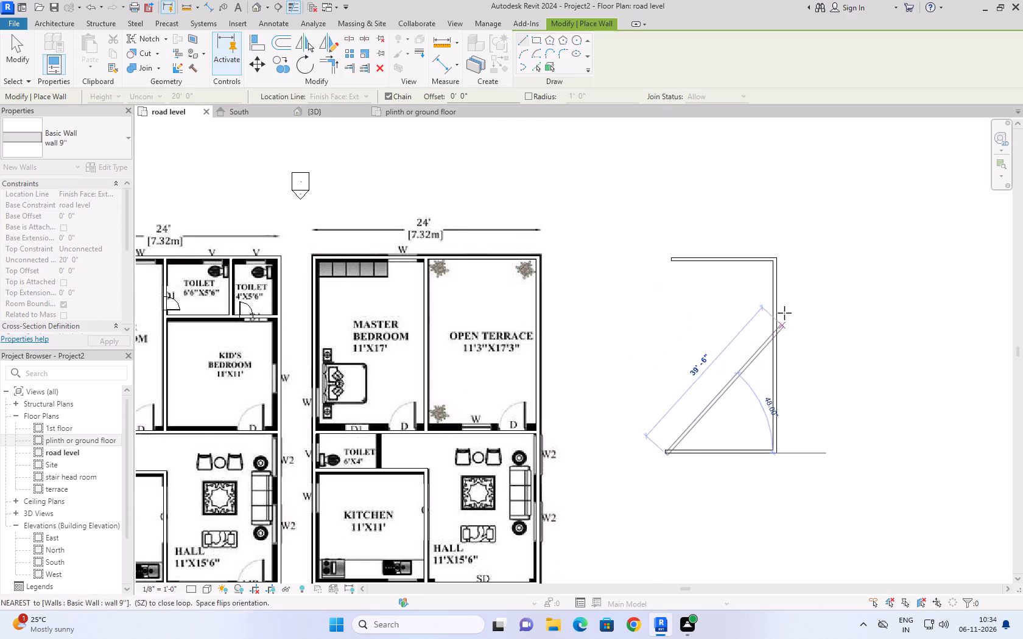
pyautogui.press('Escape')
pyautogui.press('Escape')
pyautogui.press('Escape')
# Delete the front, east and rear walls of the outline beside the second plan.
pyautogui.click(739, 453)
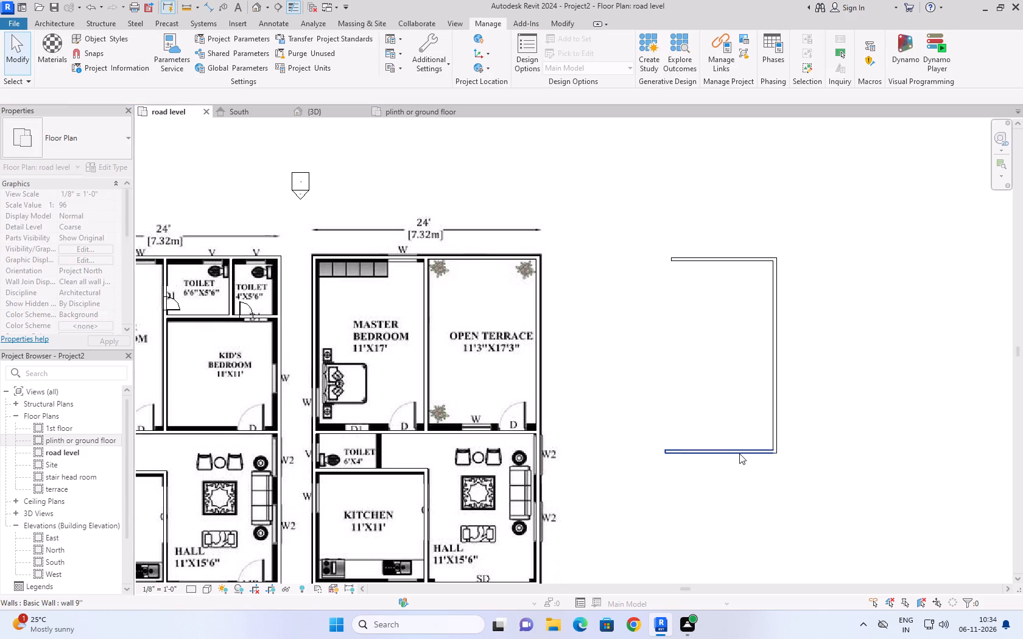
pyautogui.press('Delete')
pyautogui.click(773, 391)
pyautogui.press('Delete')
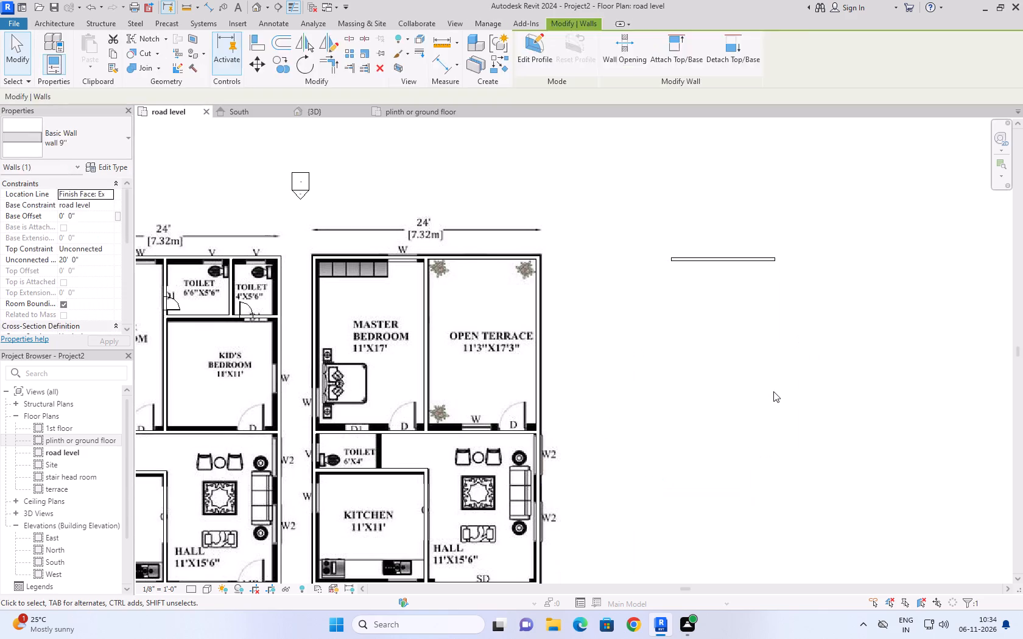
pyautogui.click(689, 257)
pyautogui.press('Delete')
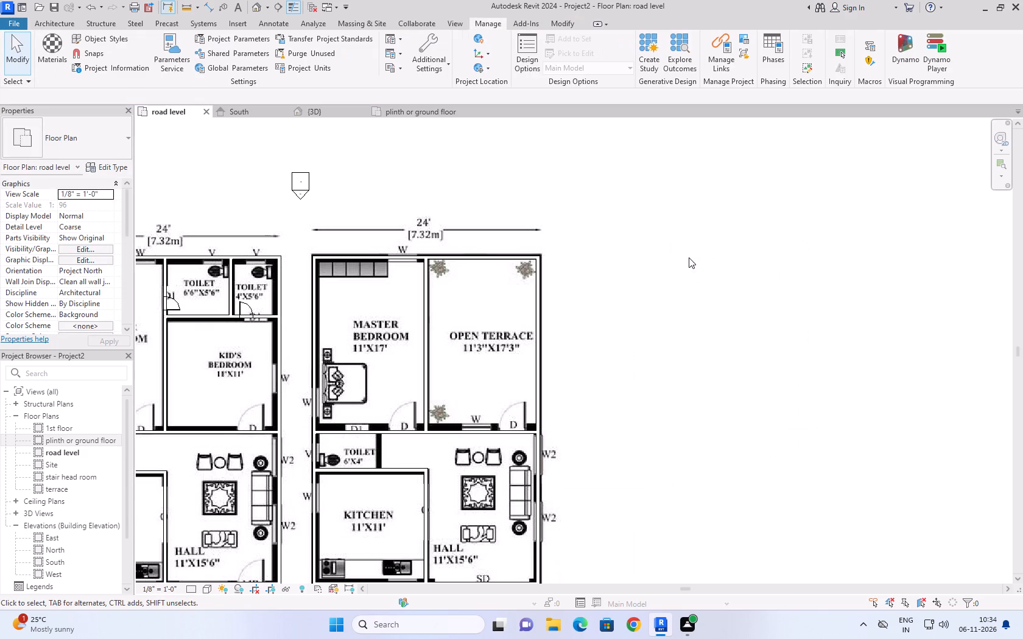
# Draw a closed 25' by 45' rectangle of 9" walls, aligned with the plans' rear walls and starting about 12' east of the second plan.
pyautogui.write('wa')
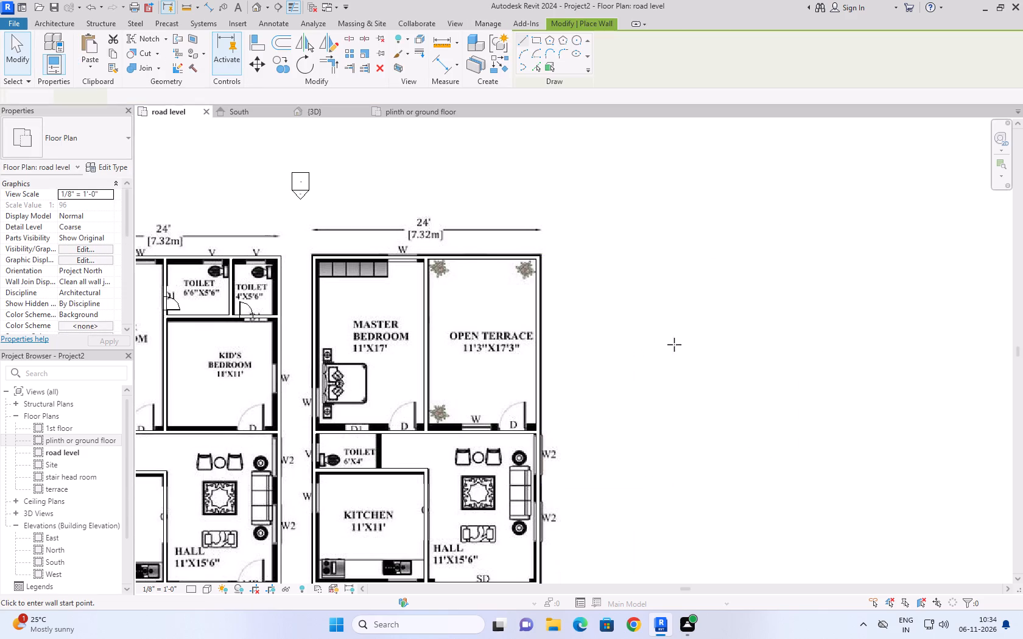
pyautogui.click(593, 258)
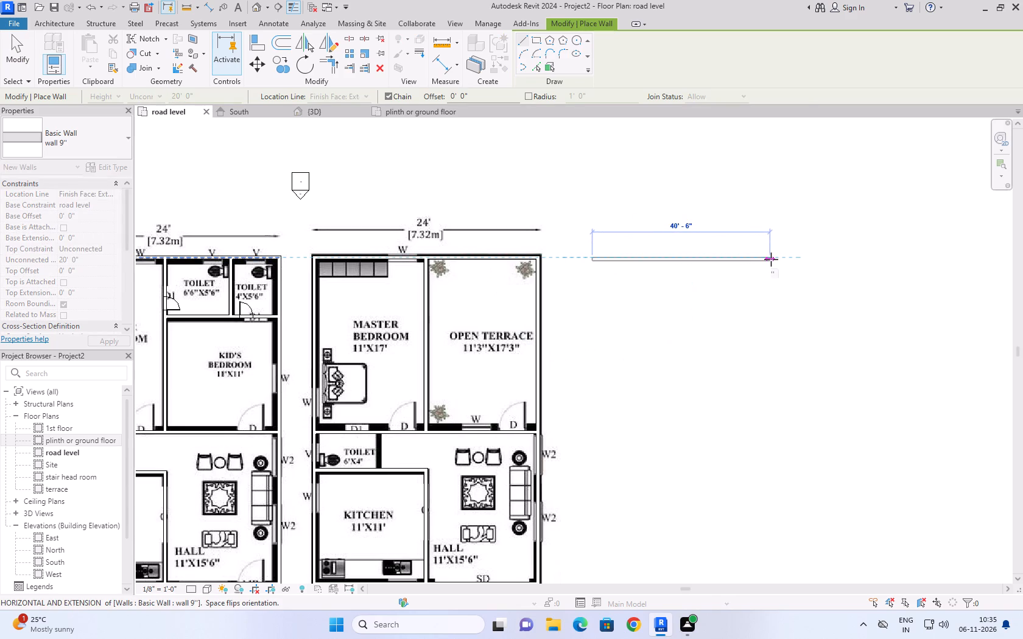
pyautogui.write('25')
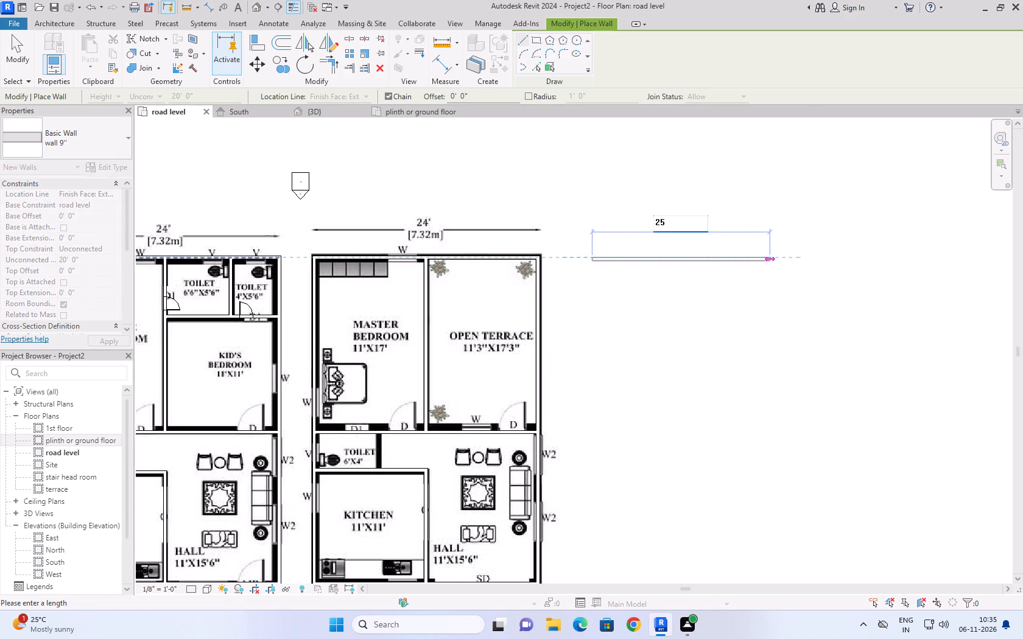
pyautogui.press("'")
pyautogui.press('Return')
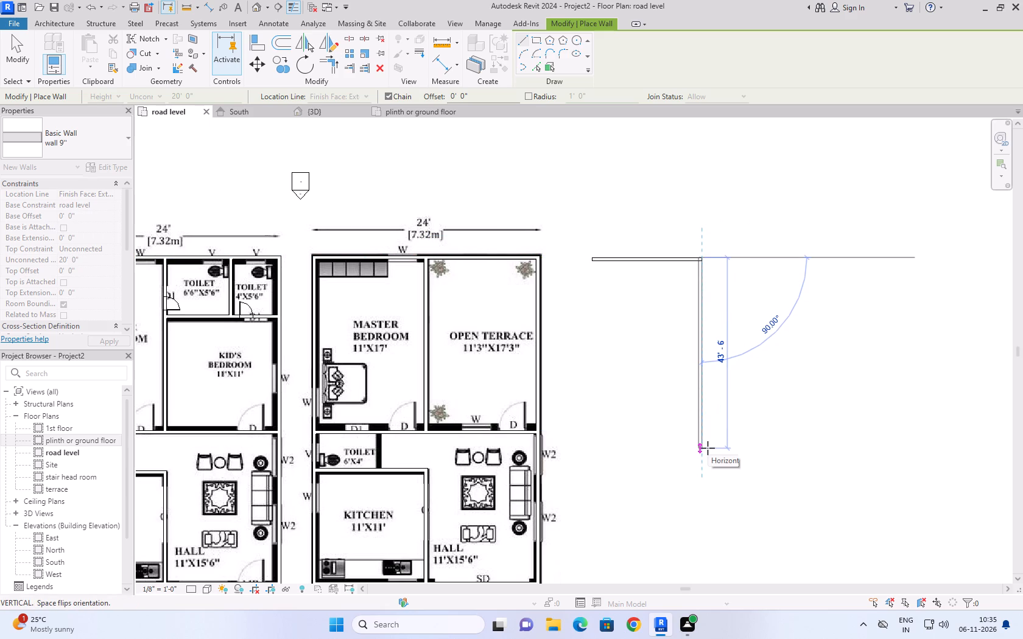
pyautogui.write('45')
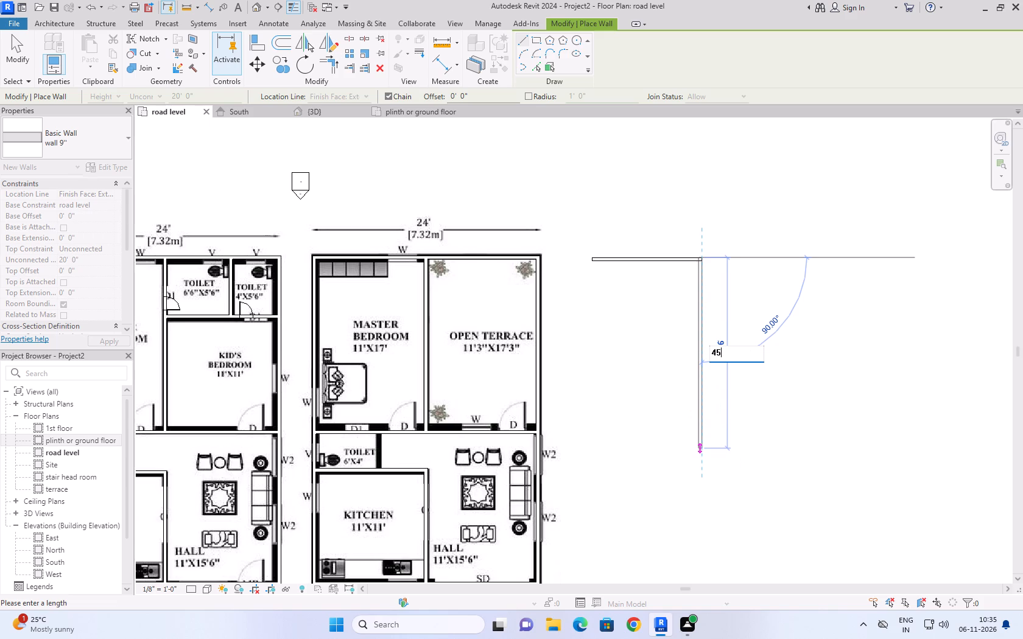
pyautogui.press("'")
pyautogui.press('Return')
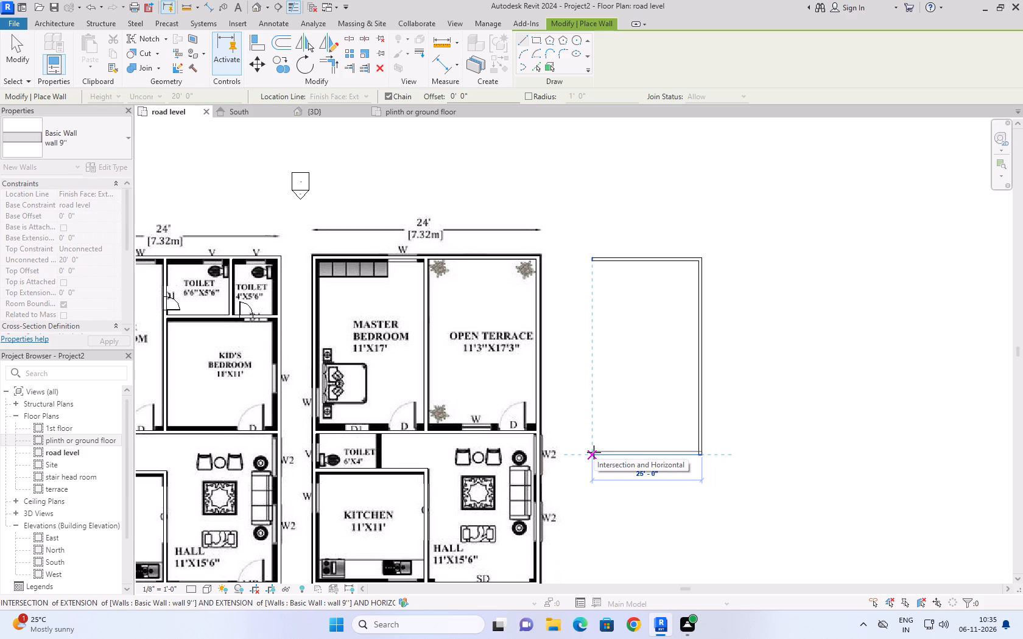
pyautogui.click(594, 452)
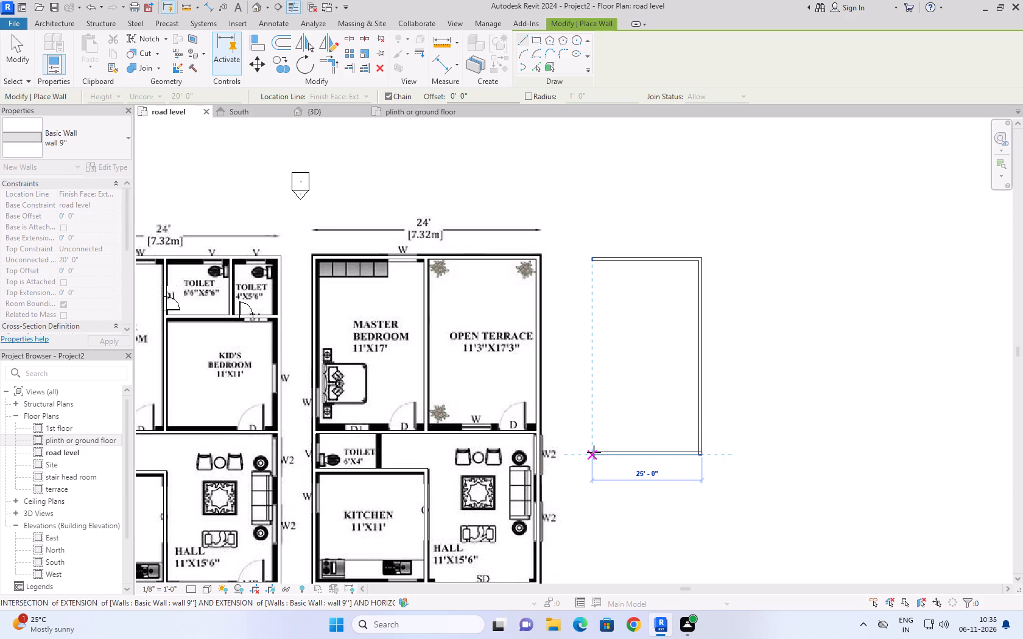
pyautogui.click(591, 260)
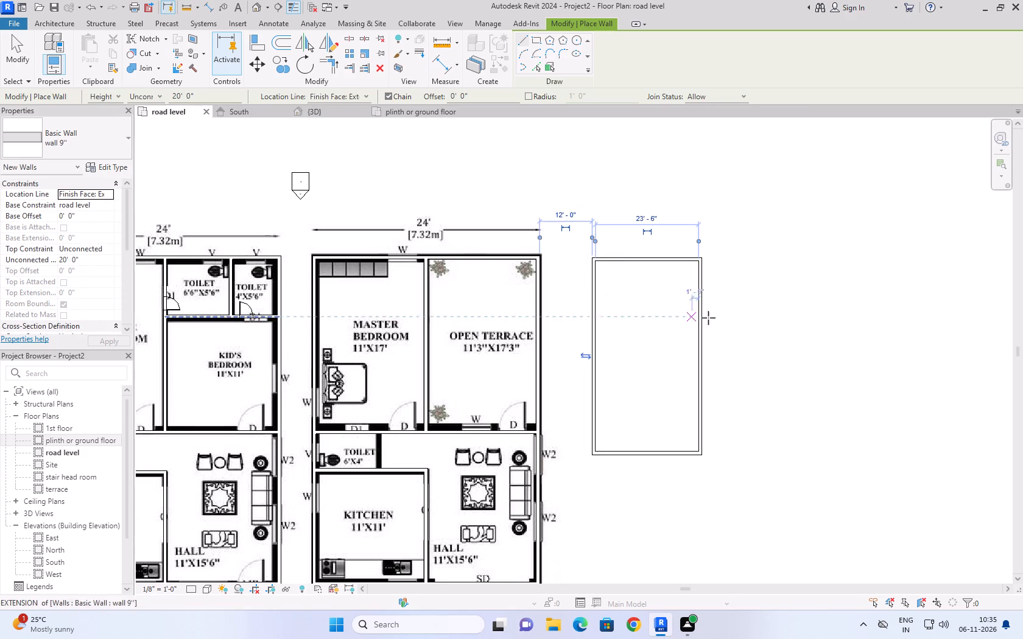
# Examine the new outline's rear wall and its alignment with the rear wall of the second plan.
pyautogui.scroll(2, 766, 417)
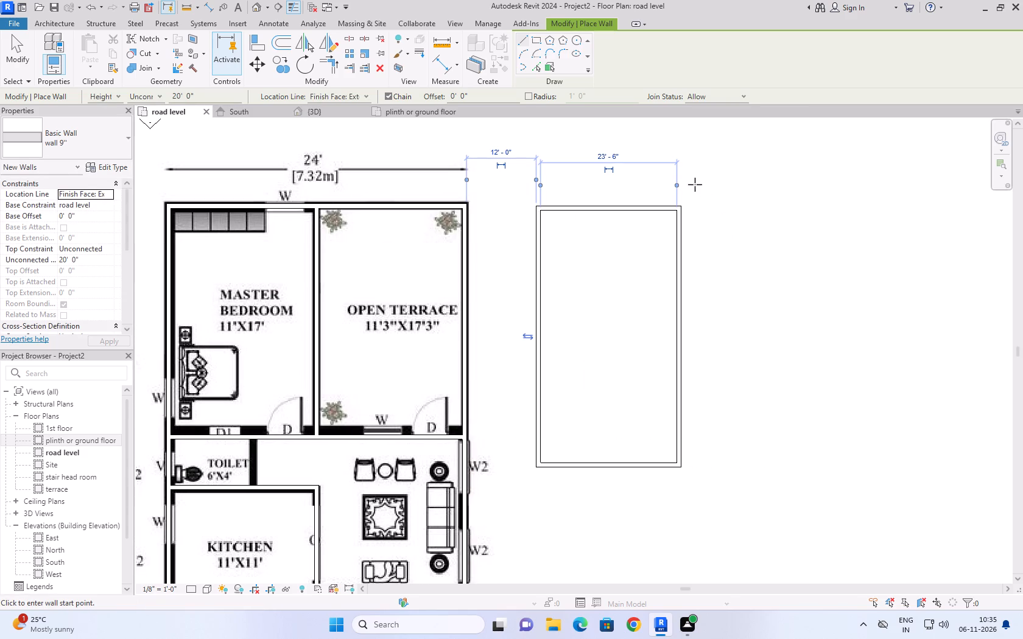
pyautogui.scroll(2, 553, 142)
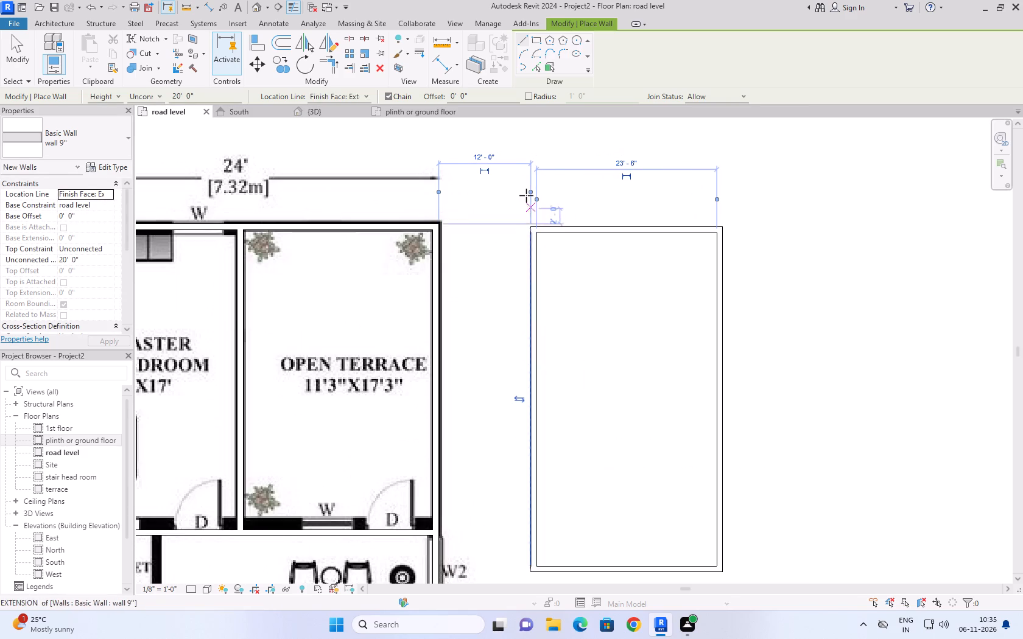
pyautogui.scroll(2, 526, 192)
pyautogui.click(19, 49)
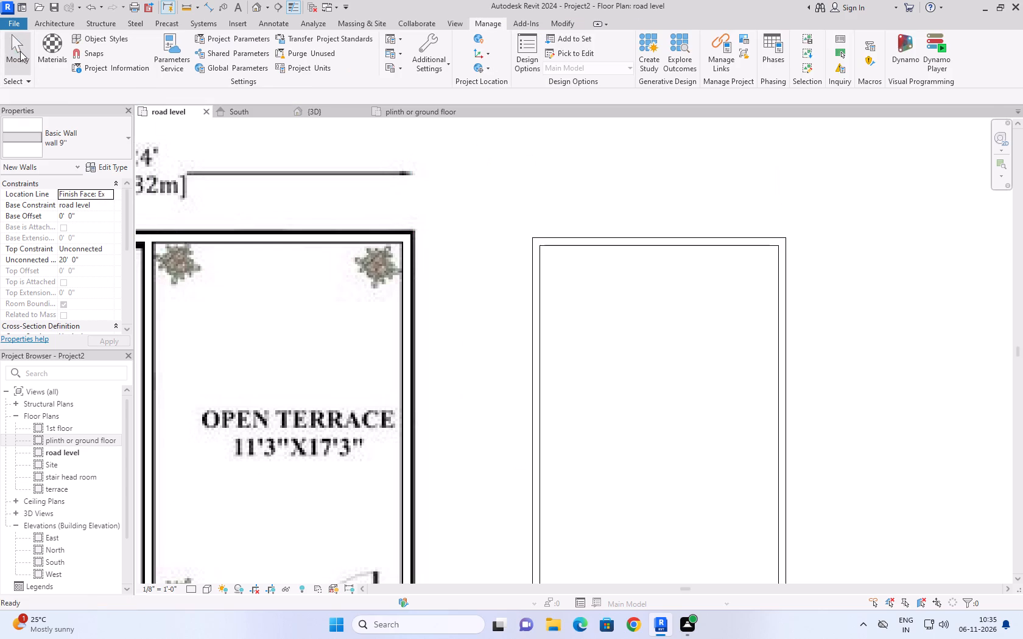
pyautogui.click(594, 240)
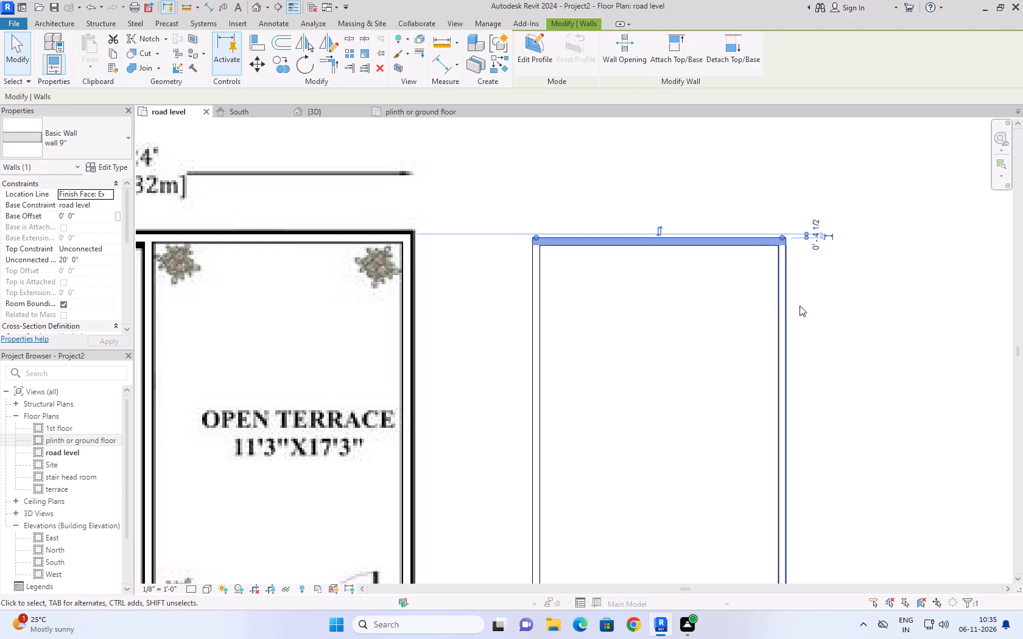
pyautogui.scroll(3, 827, 264)
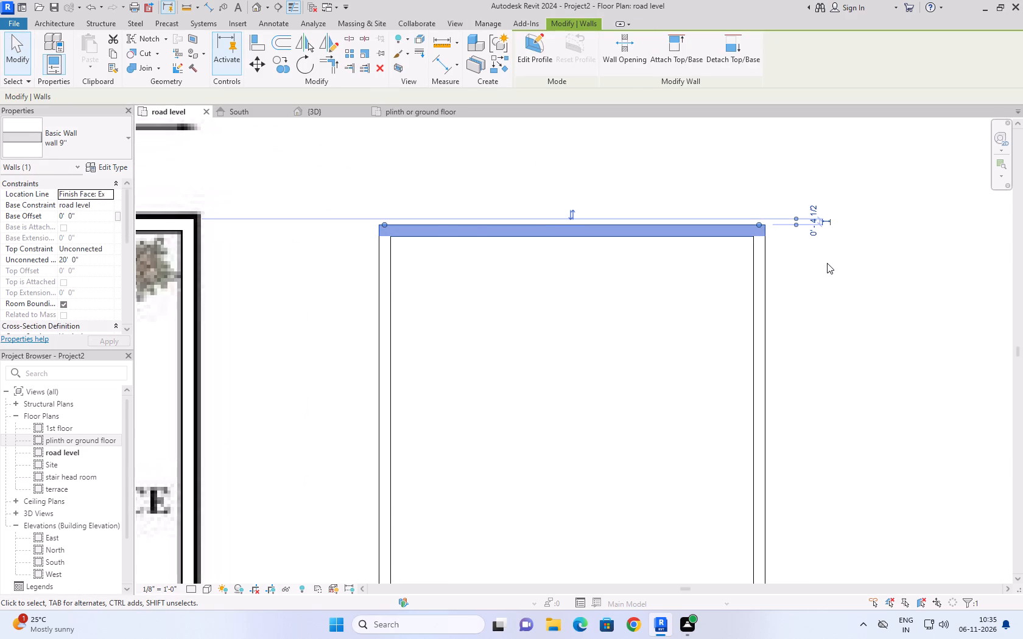
pyautogui.scroll(-3, 827, 263)
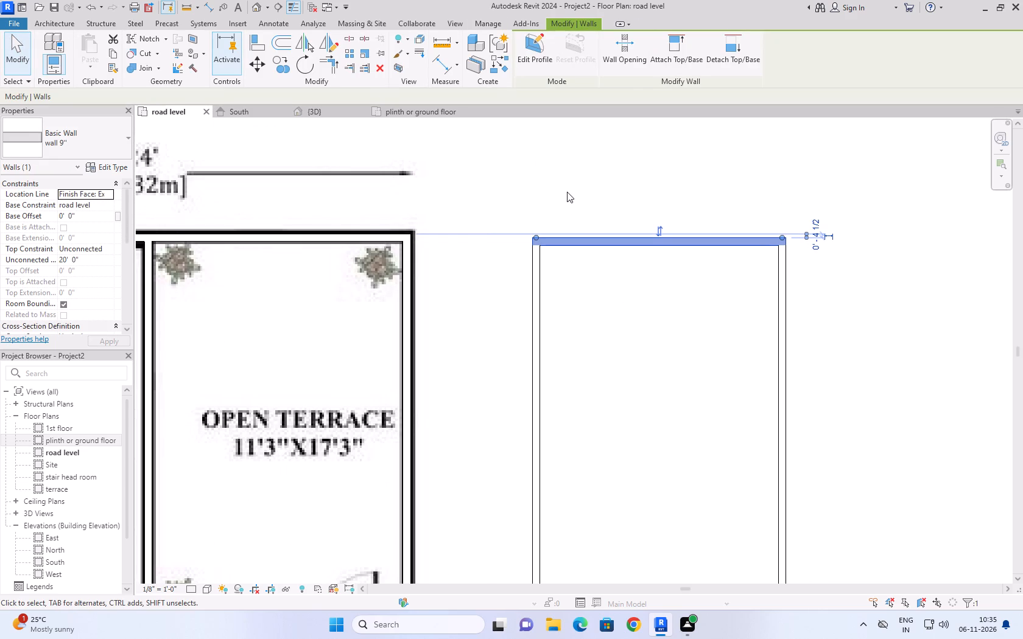
pyautogui.click(567, 189)
pyautogui.click(599, 242)
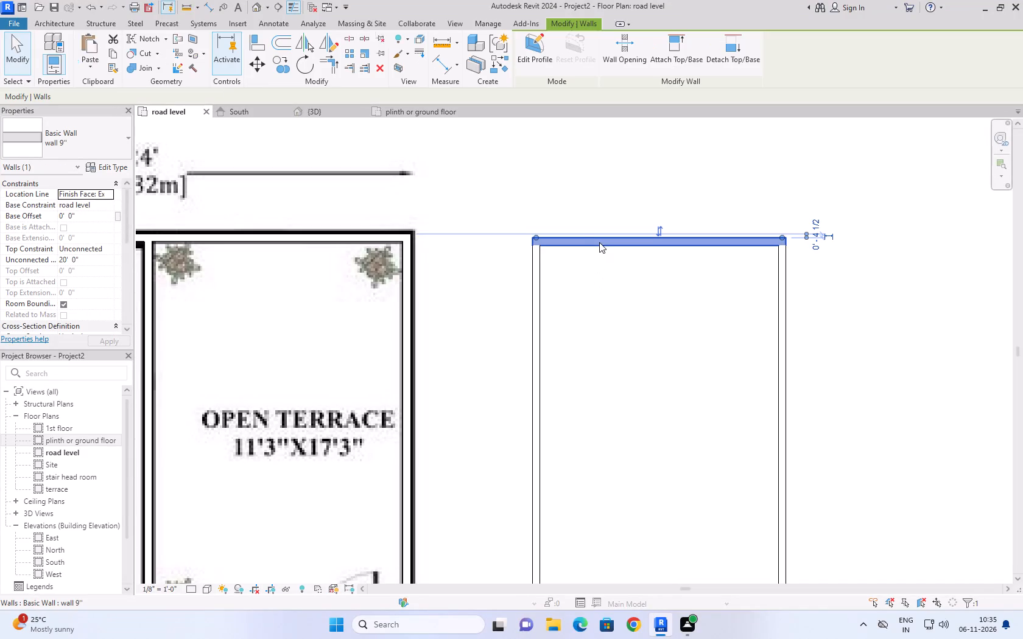
pyautogui.click(527, 183)
pyautogui.click(552, 238)
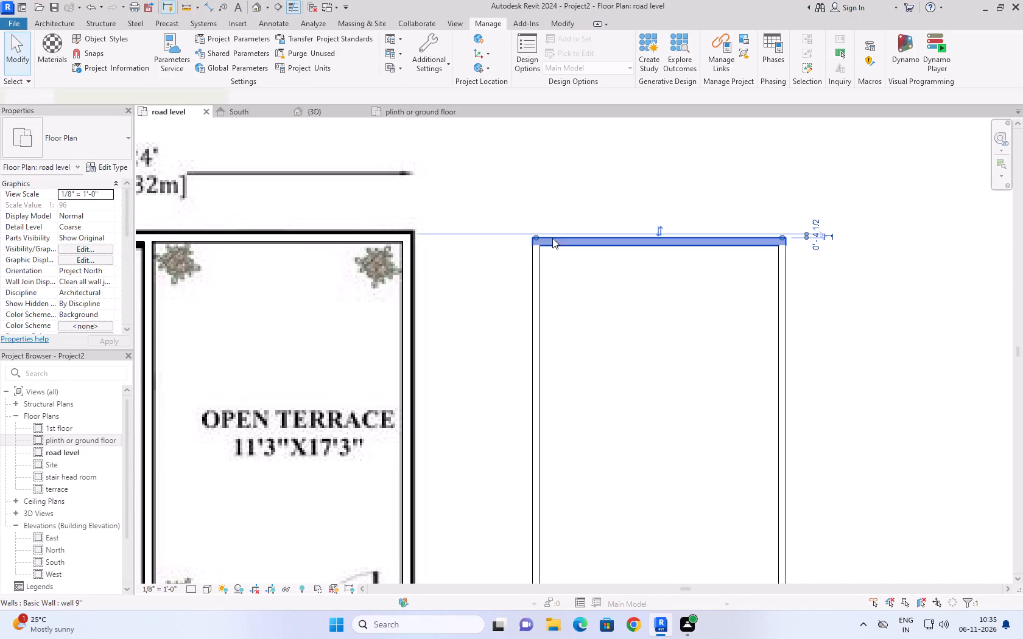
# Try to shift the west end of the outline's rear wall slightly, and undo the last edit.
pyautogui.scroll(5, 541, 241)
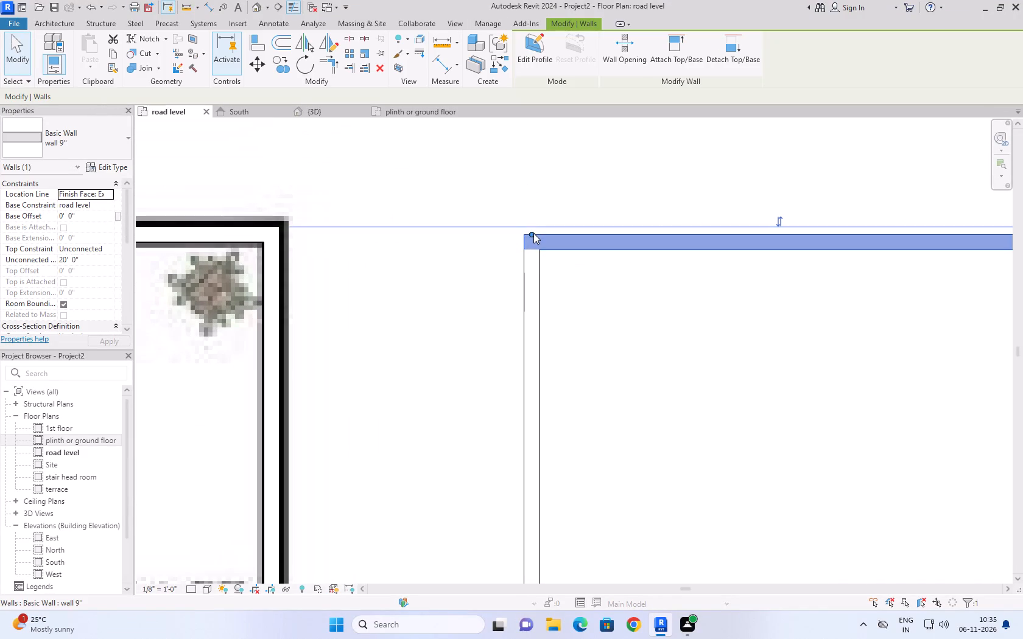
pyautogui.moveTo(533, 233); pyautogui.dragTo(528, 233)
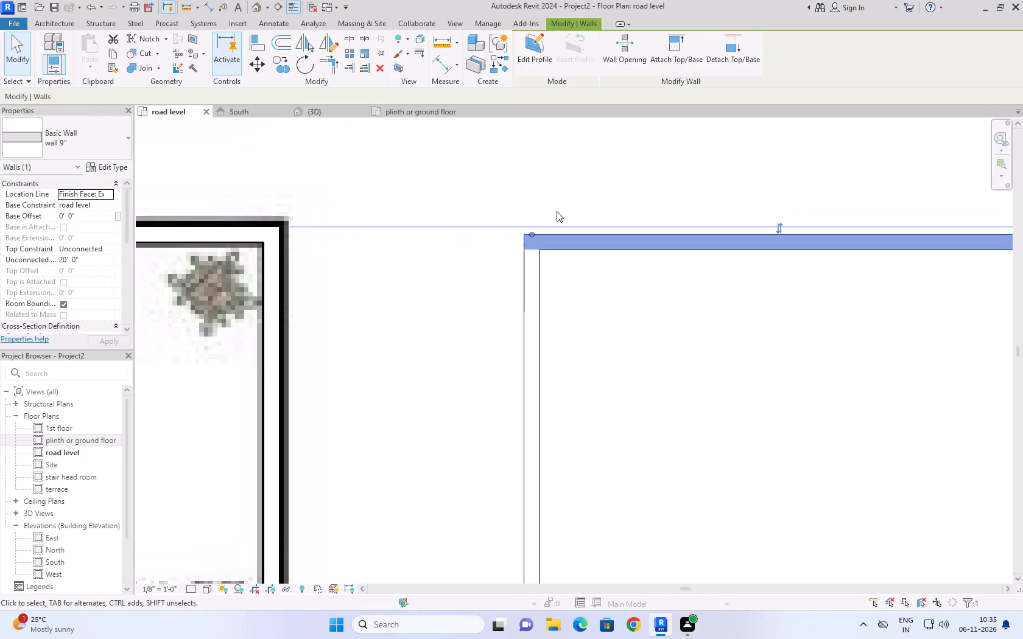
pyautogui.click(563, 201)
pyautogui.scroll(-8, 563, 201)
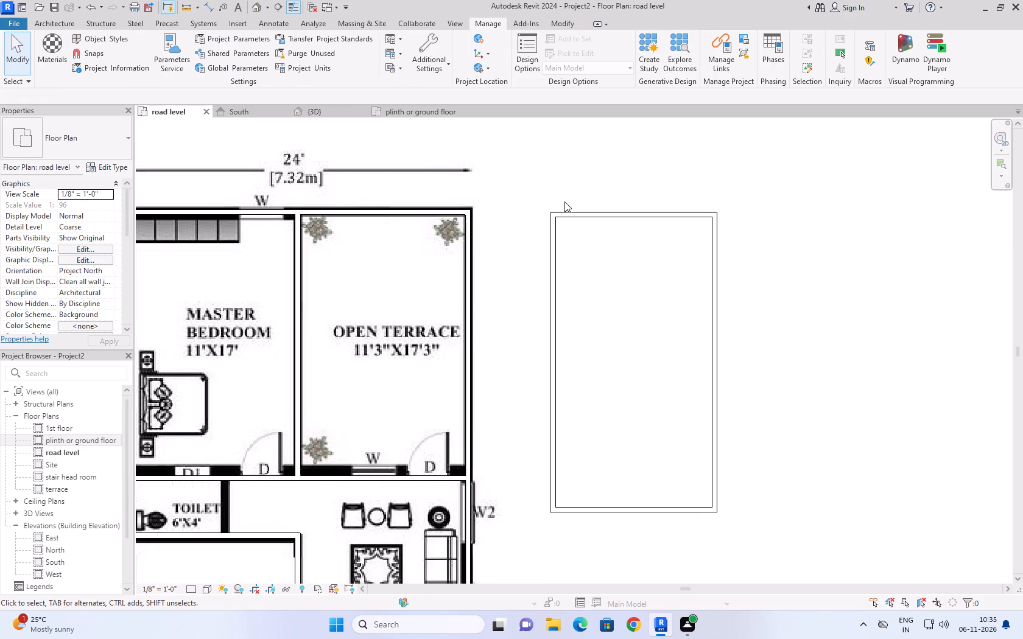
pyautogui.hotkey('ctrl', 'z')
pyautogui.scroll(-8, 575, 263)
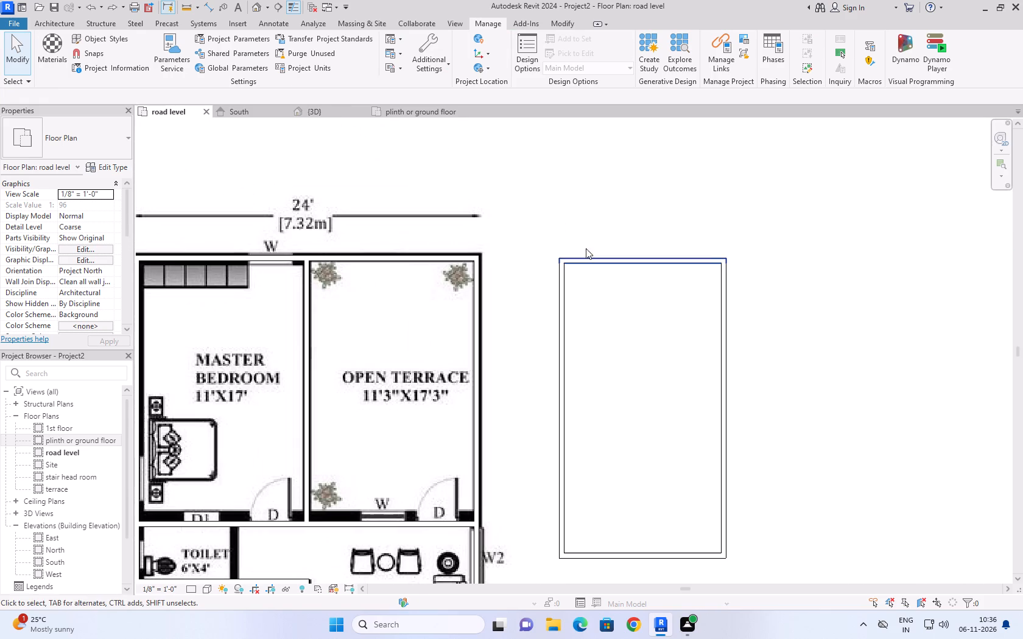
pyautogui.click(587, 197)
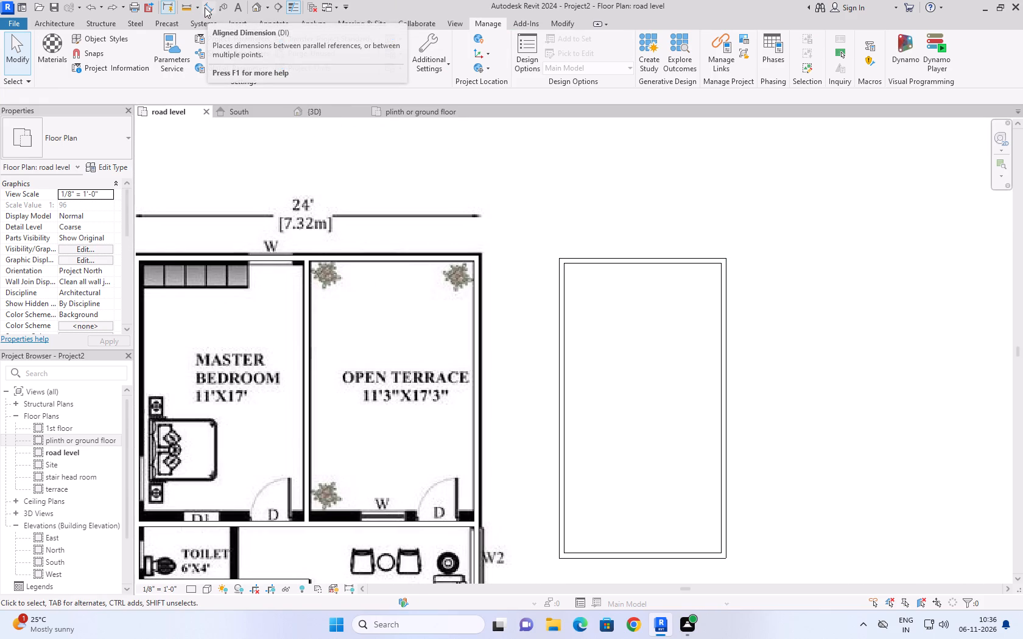
# Place an aligned dimension between the centrelines of the outline's west and east walls, just beyond the rear wall.
pyautogui.click(205, 7)
pyautogui.scroll(3, 577, 262)
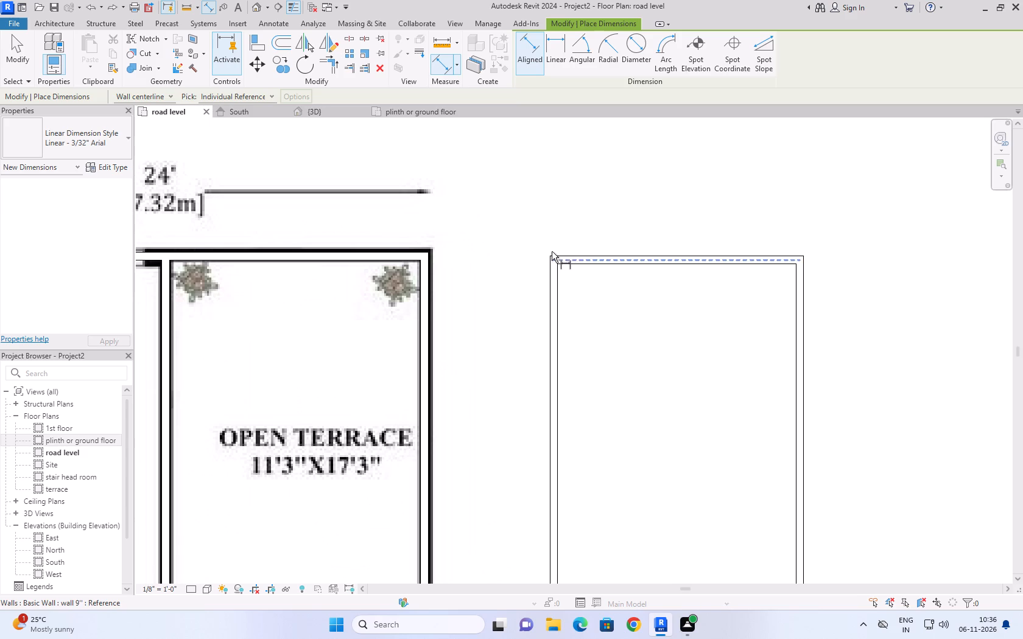
pyautogui.scroll(5, 550, 256)
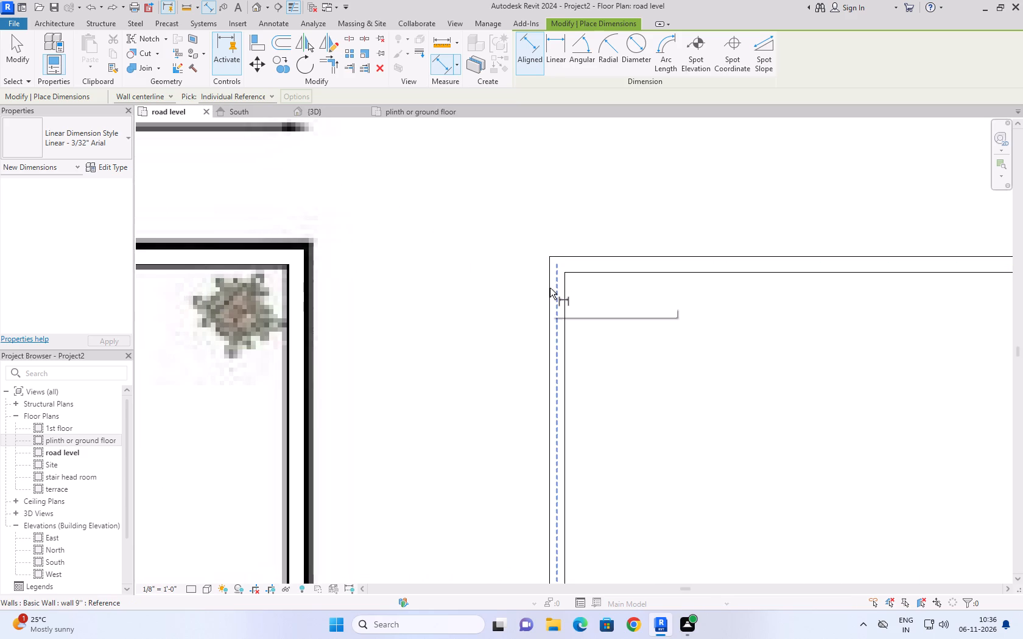
pyautogui.scroll(-2, 549, 292)
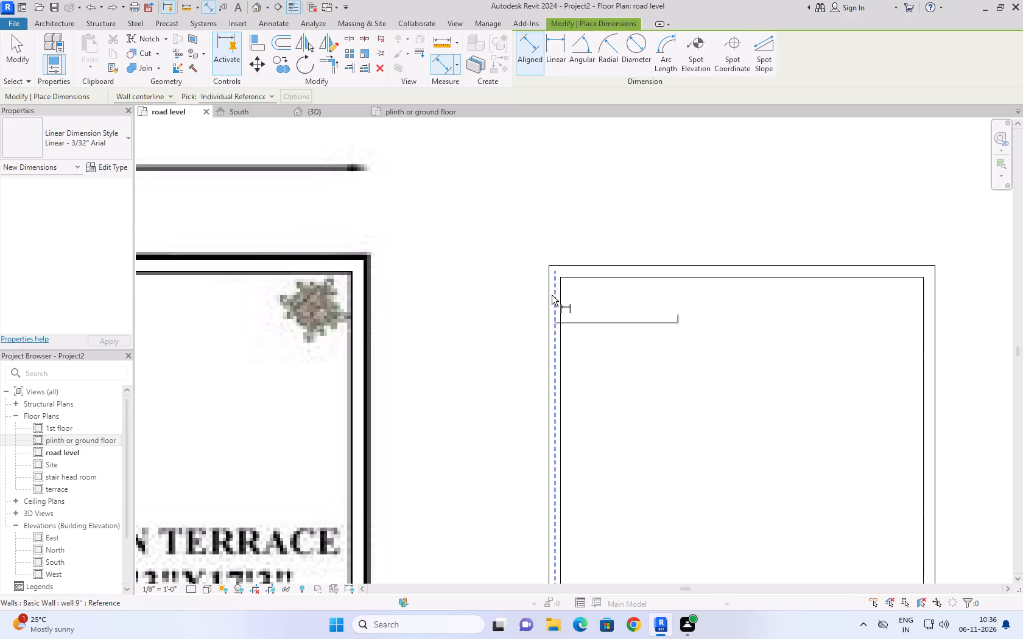
pyautogui.click(554, 306)
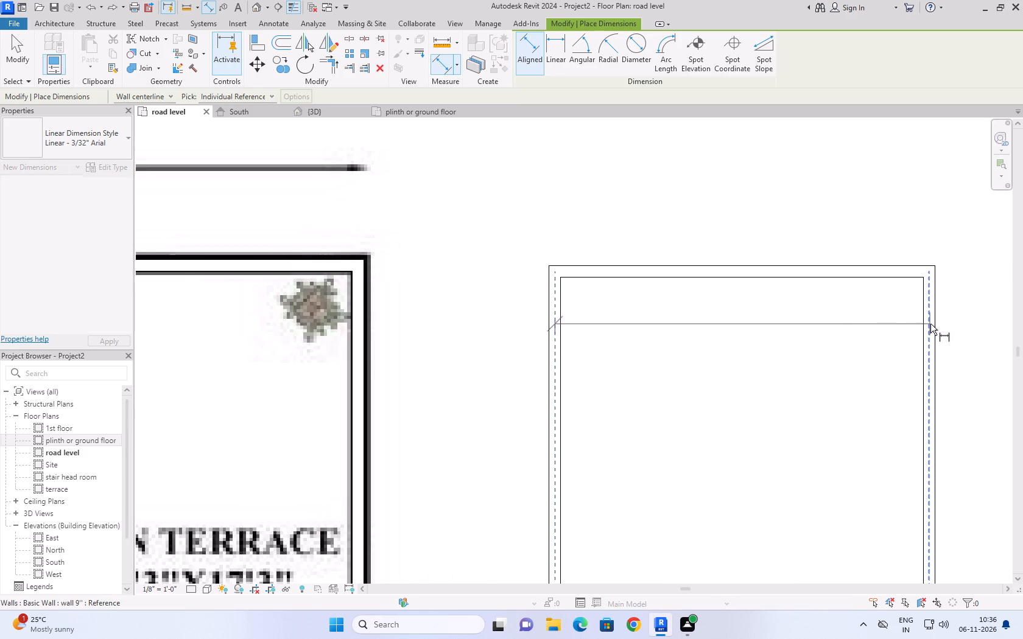
pyautogui.click(930, 324)
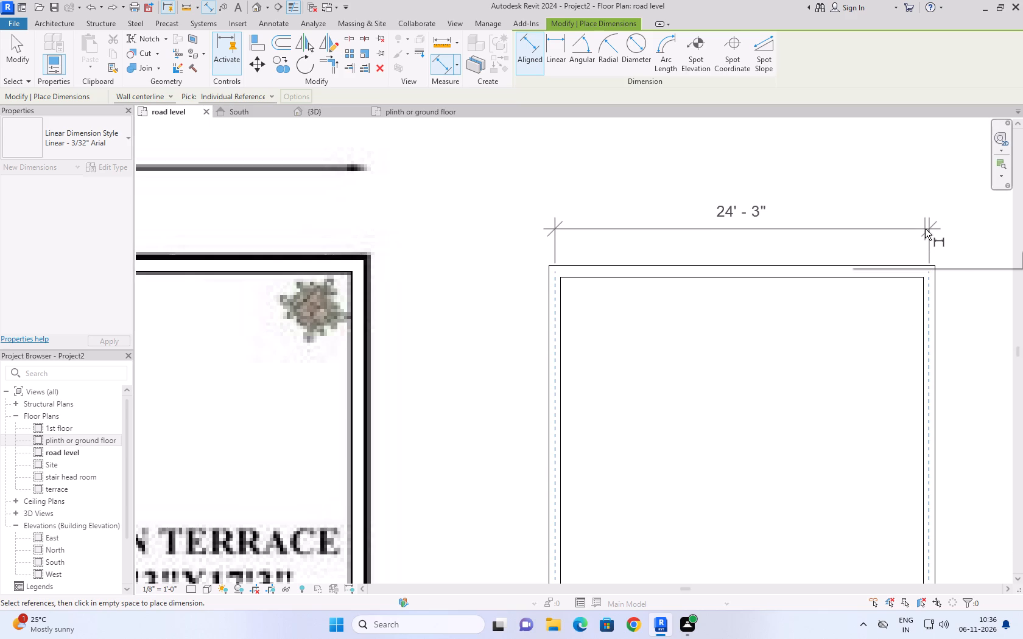
pyautogui.click(925, 229)
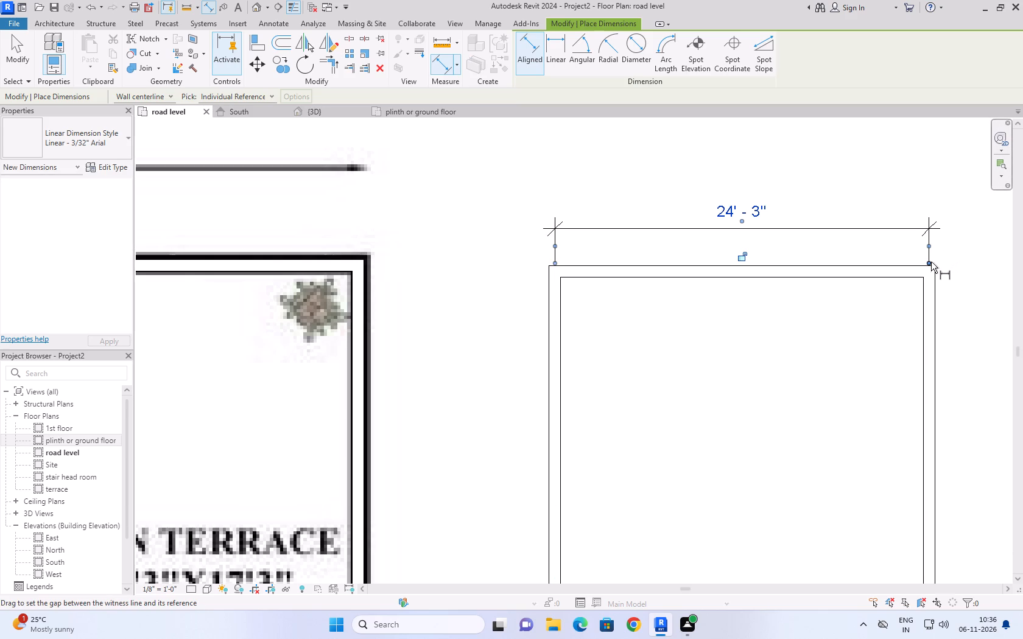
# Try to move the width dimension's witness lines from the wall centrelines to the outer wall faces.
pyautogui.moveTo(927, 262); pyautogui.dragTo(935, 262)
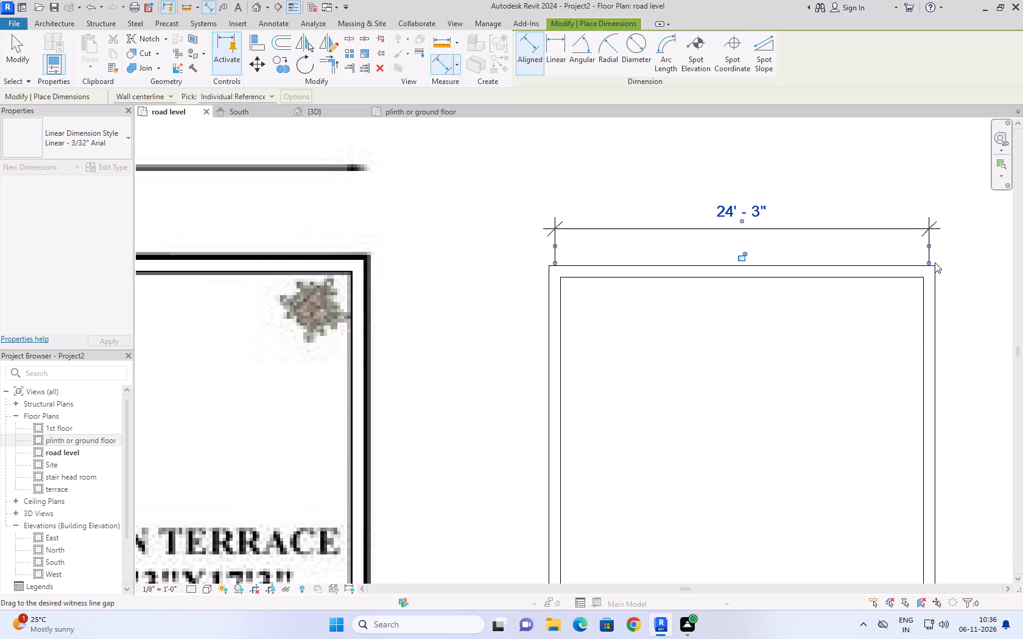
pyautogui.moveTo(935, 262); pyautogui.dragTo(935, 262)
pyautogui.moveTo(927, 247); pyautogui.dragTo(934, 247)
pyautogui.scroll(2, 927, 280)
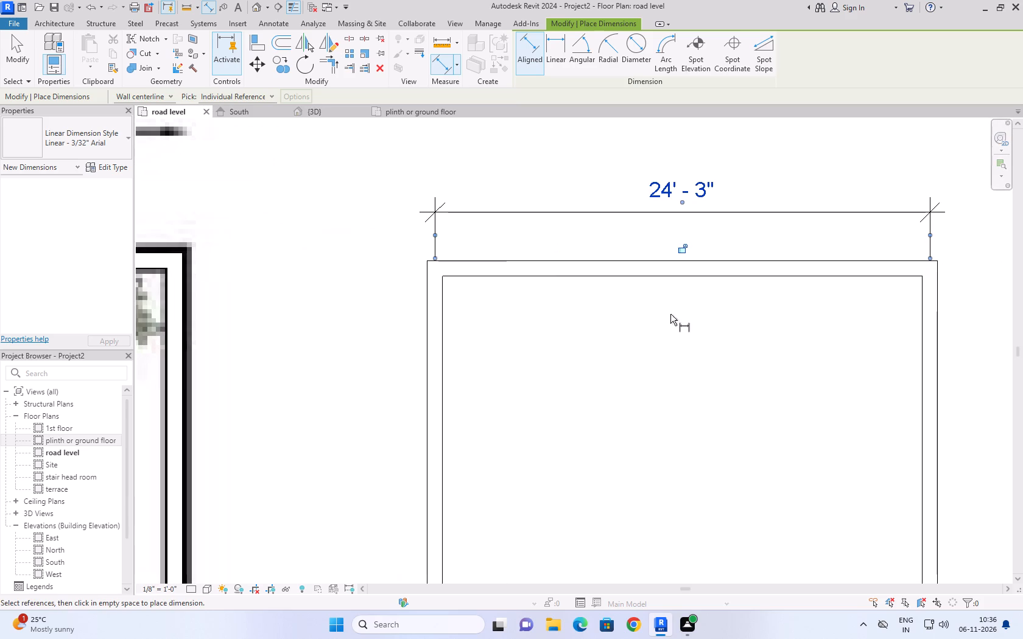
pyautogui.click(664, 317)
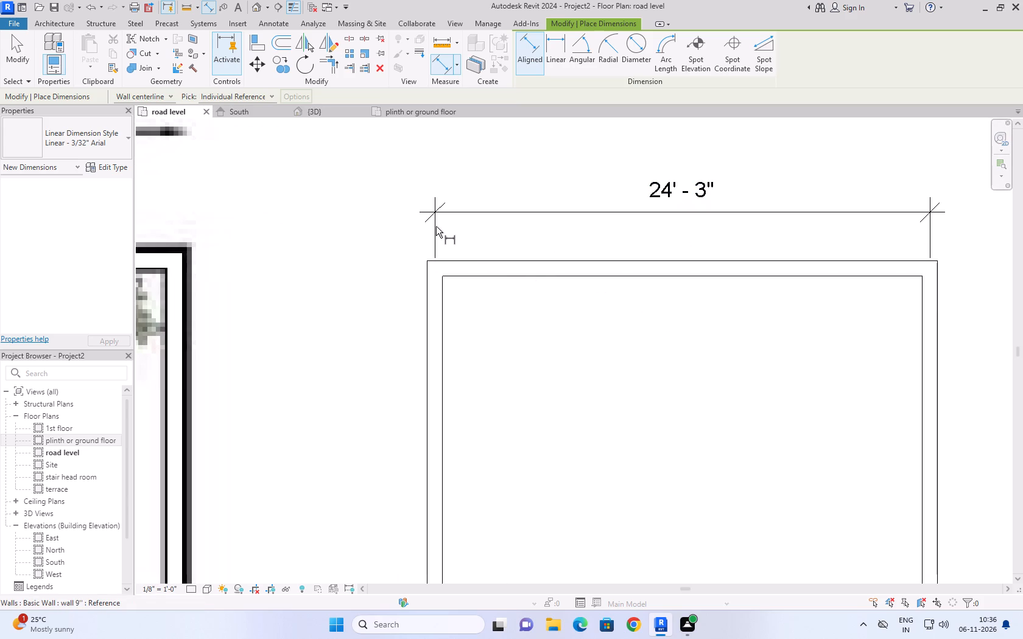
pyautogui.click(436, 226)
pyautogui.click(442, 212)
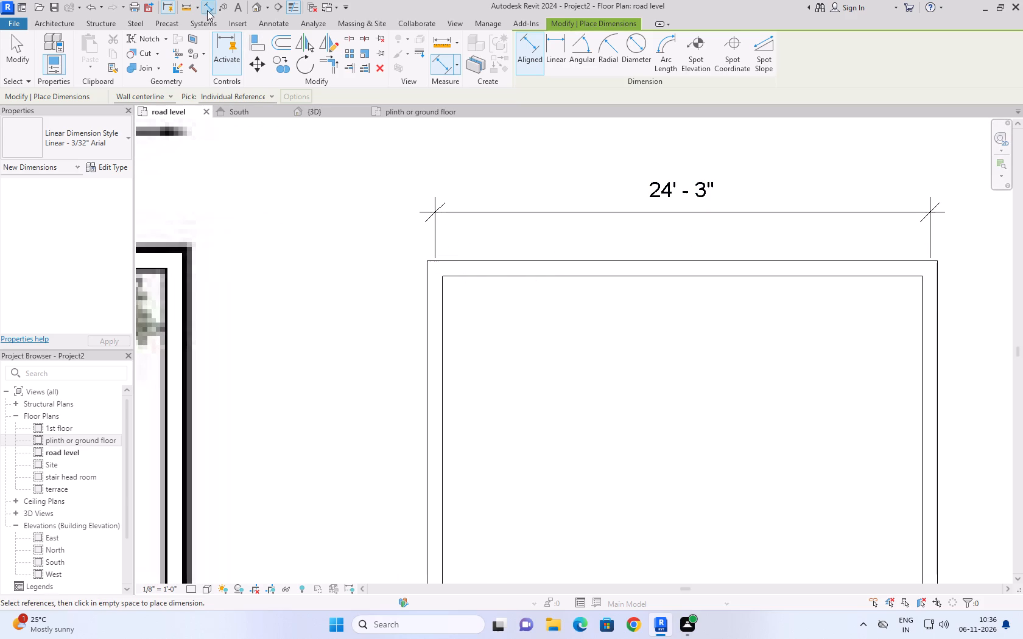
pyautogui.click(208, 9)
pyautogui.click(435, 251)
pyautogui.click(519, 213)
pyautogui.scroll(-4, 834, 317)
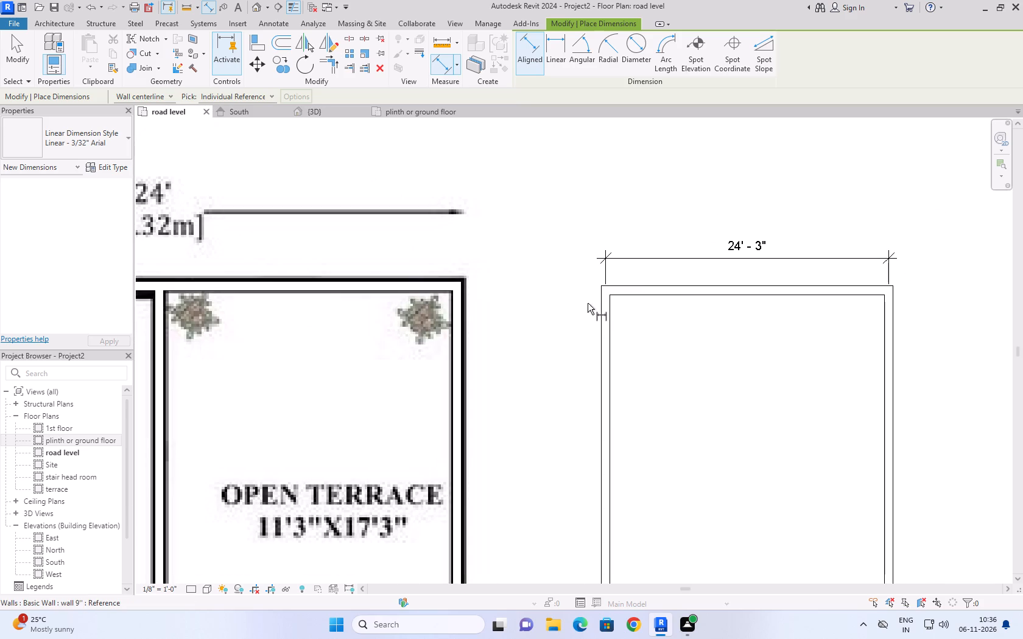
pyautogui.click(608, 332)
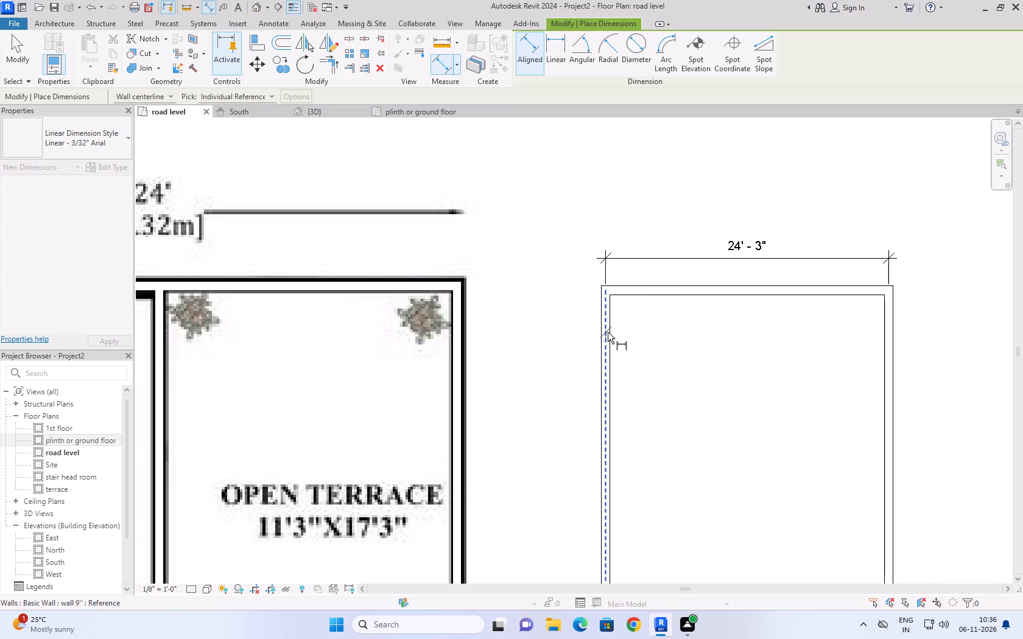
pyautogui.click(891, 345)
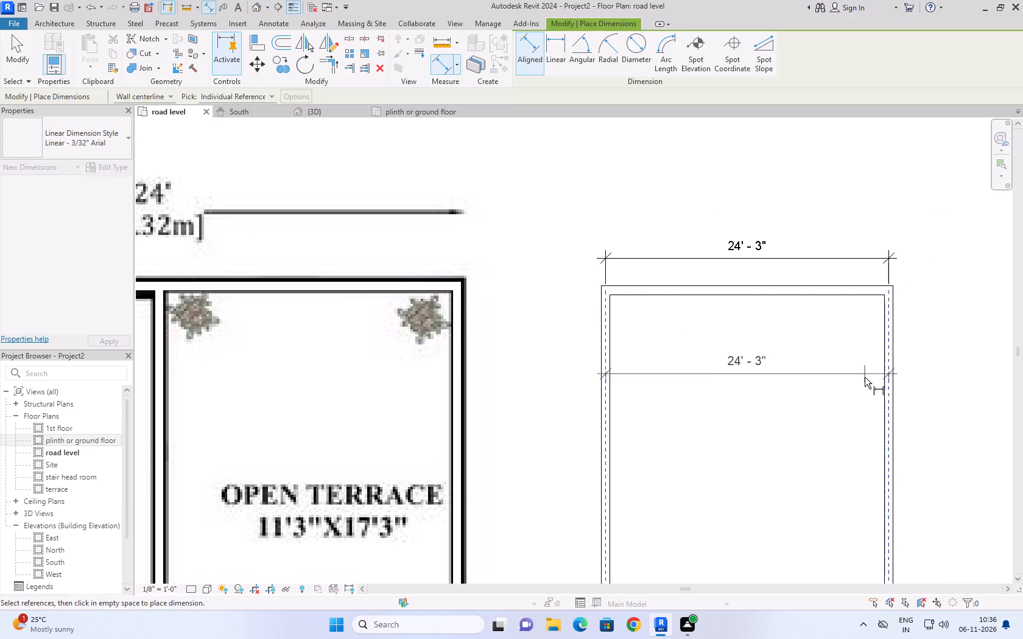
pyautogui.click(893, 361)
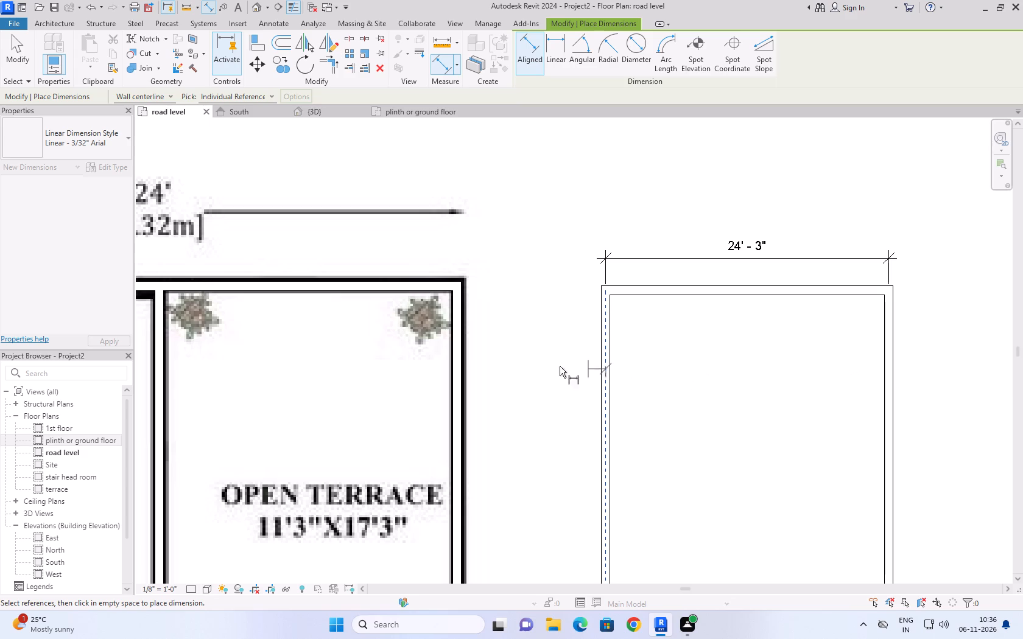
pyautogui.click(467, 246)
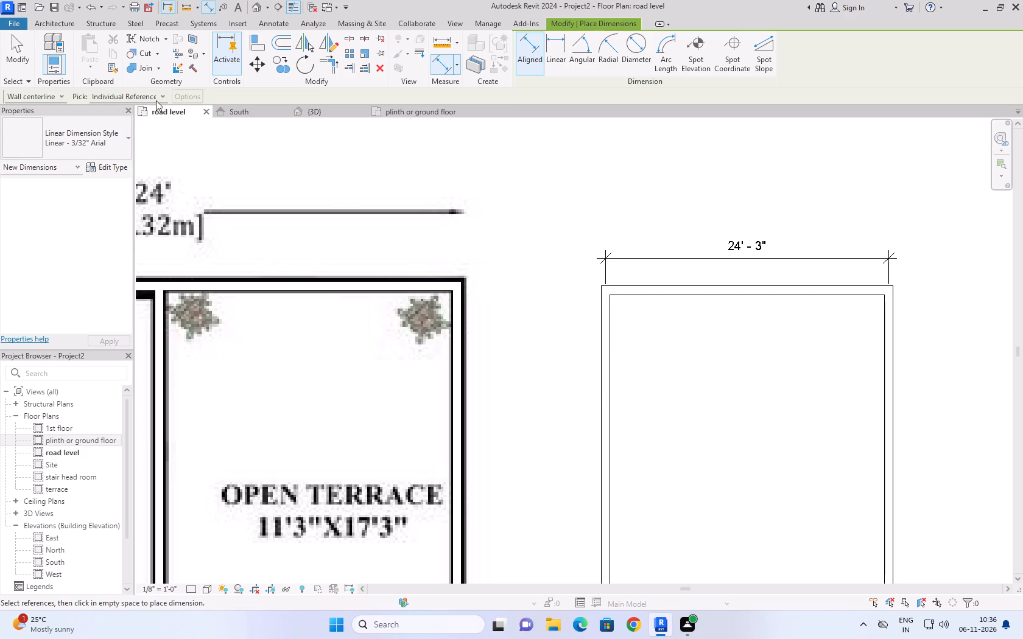
# Set aligned dimensions to reference wall faces and dimension between the inner faces of the west and east walls, beyond the first dimension.
pyautogui.click(65, 97)
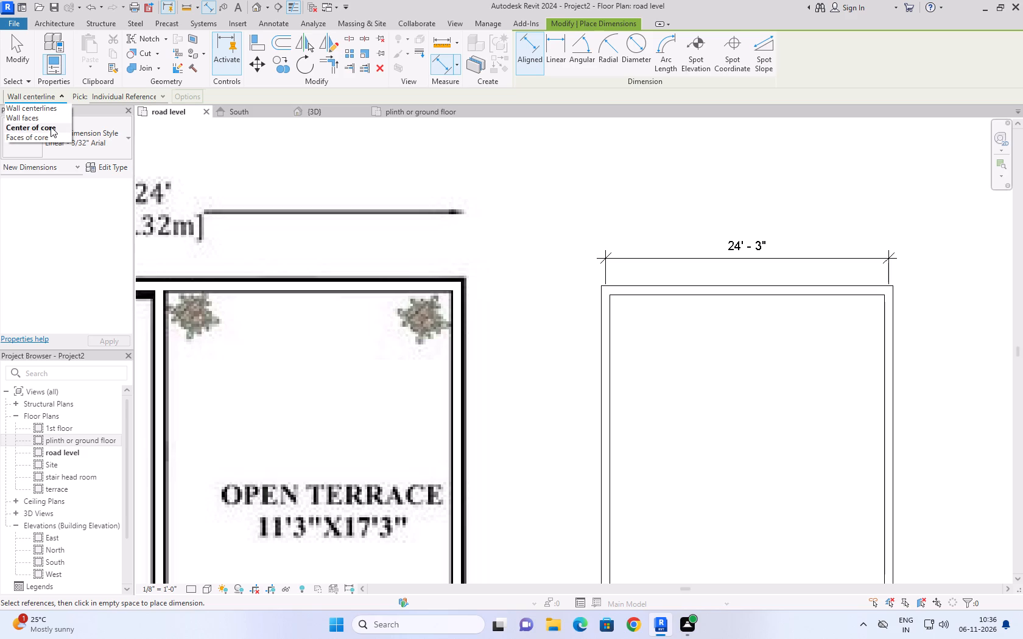
pyautogui.click(48, 122)
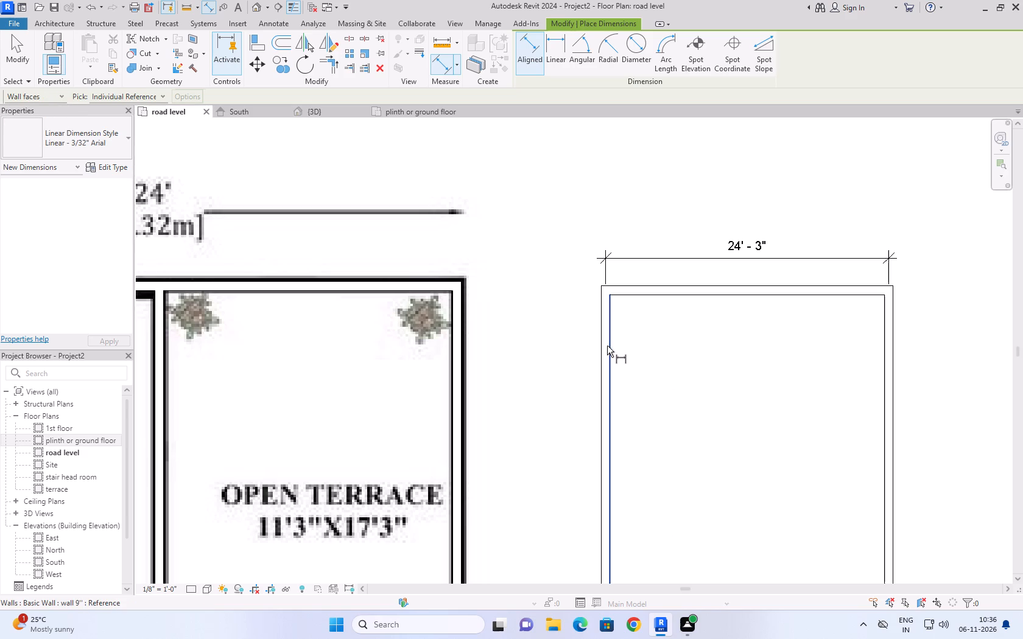
pyautogui.click(607, 346)
pyautogui.click(886, 347)
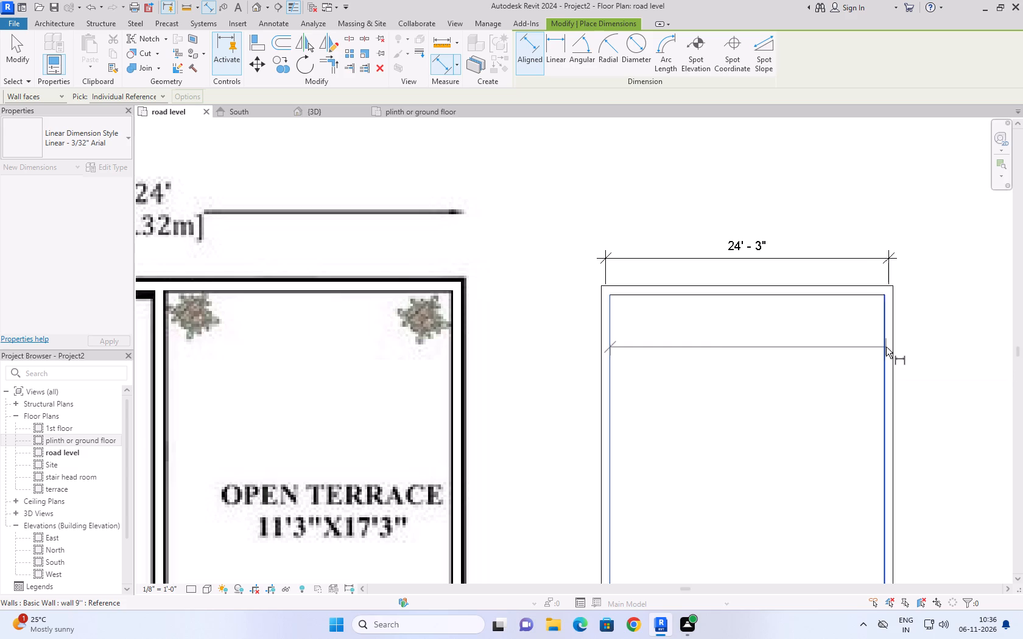
pyautogui.click(859, 206)
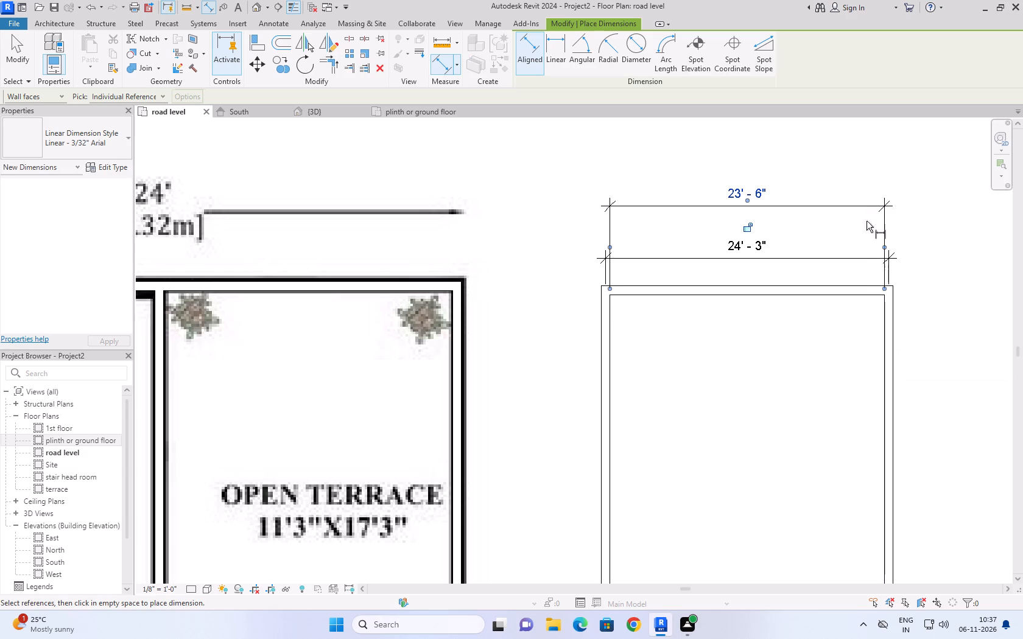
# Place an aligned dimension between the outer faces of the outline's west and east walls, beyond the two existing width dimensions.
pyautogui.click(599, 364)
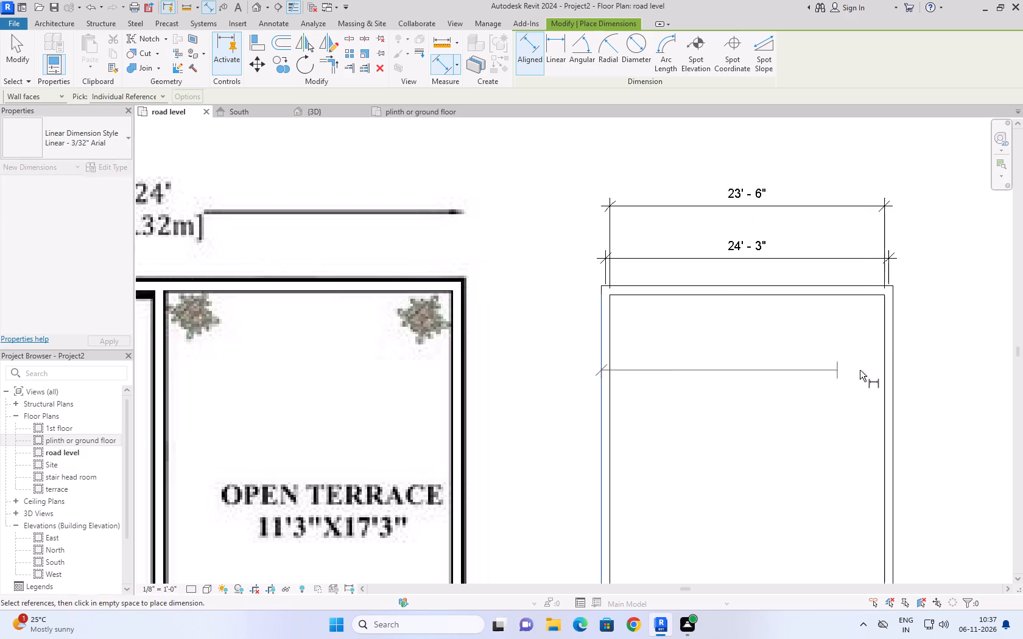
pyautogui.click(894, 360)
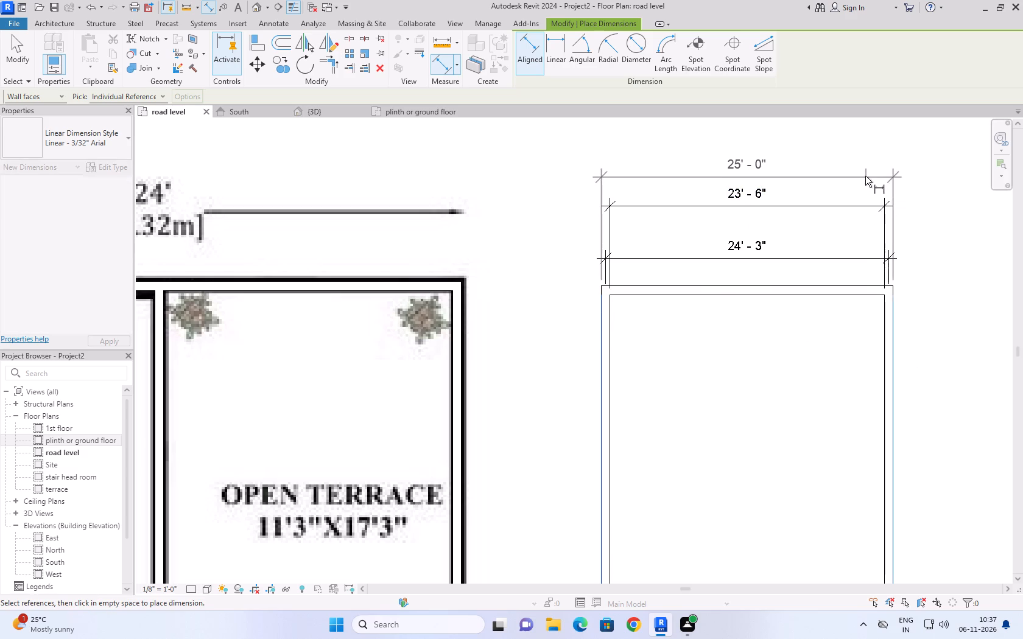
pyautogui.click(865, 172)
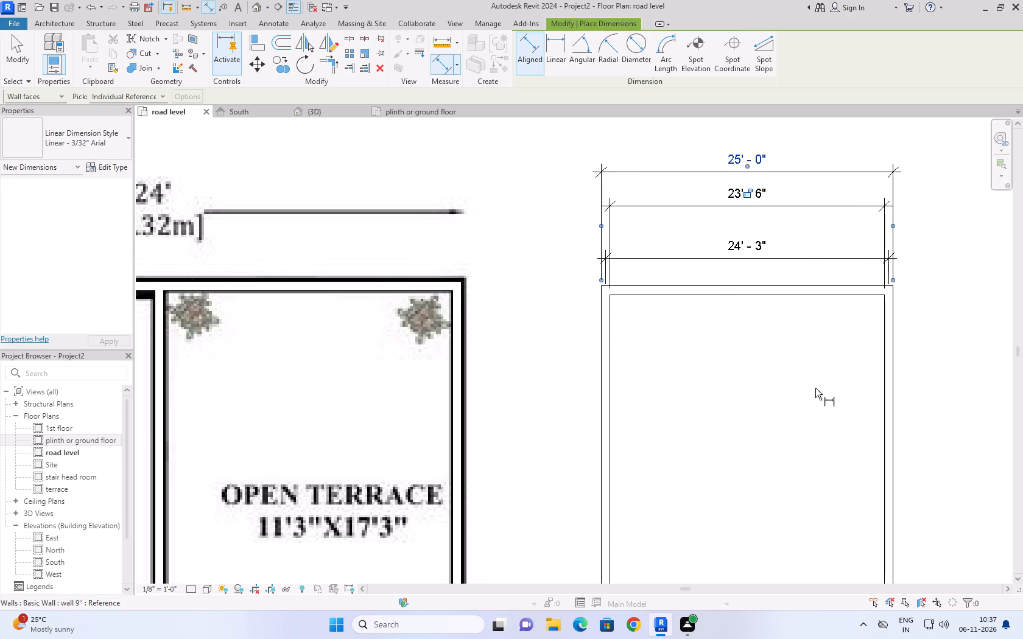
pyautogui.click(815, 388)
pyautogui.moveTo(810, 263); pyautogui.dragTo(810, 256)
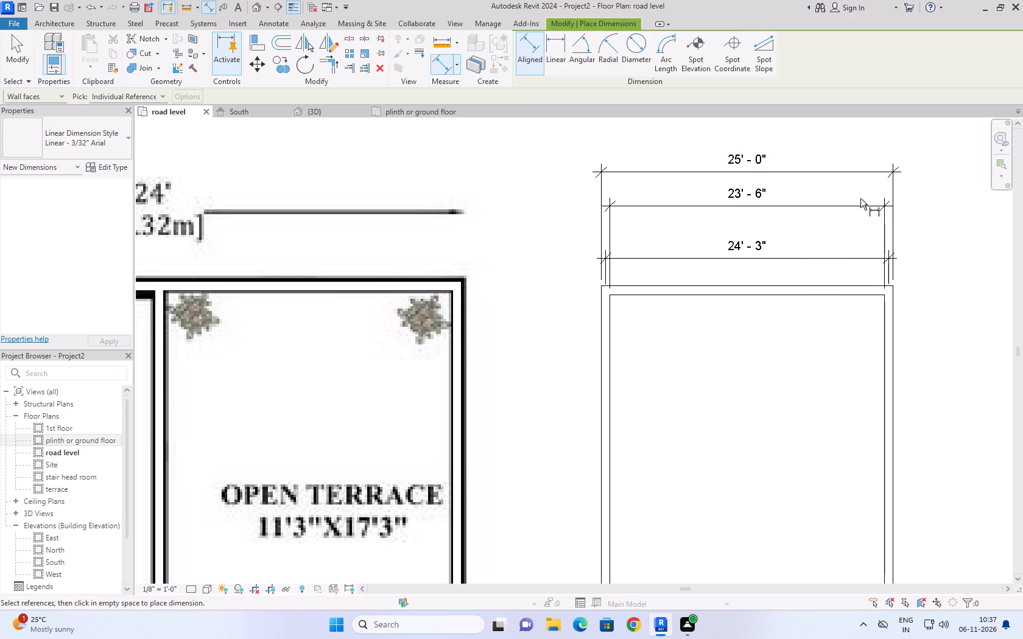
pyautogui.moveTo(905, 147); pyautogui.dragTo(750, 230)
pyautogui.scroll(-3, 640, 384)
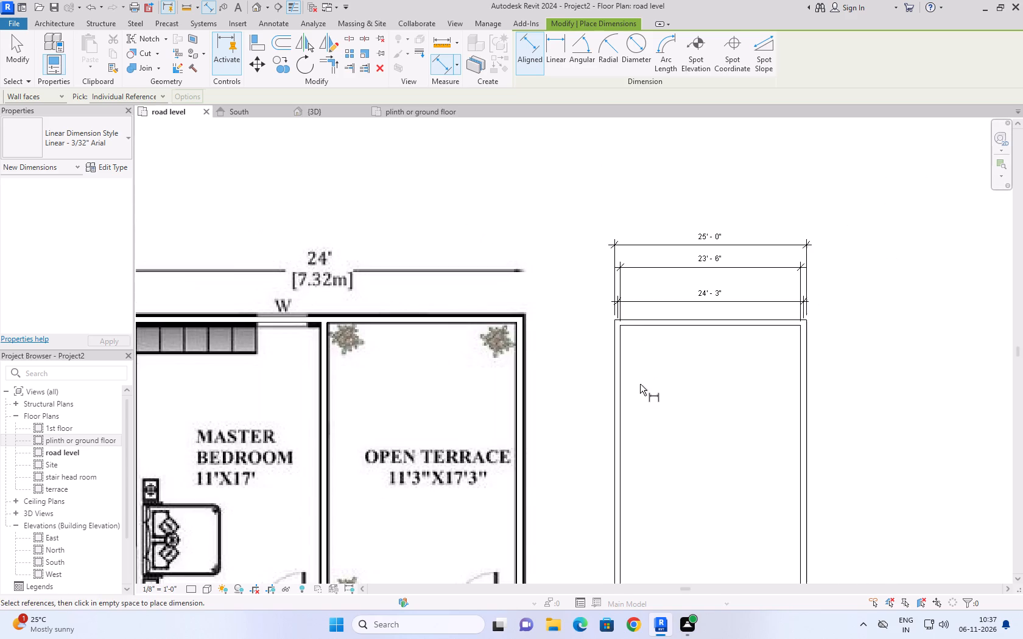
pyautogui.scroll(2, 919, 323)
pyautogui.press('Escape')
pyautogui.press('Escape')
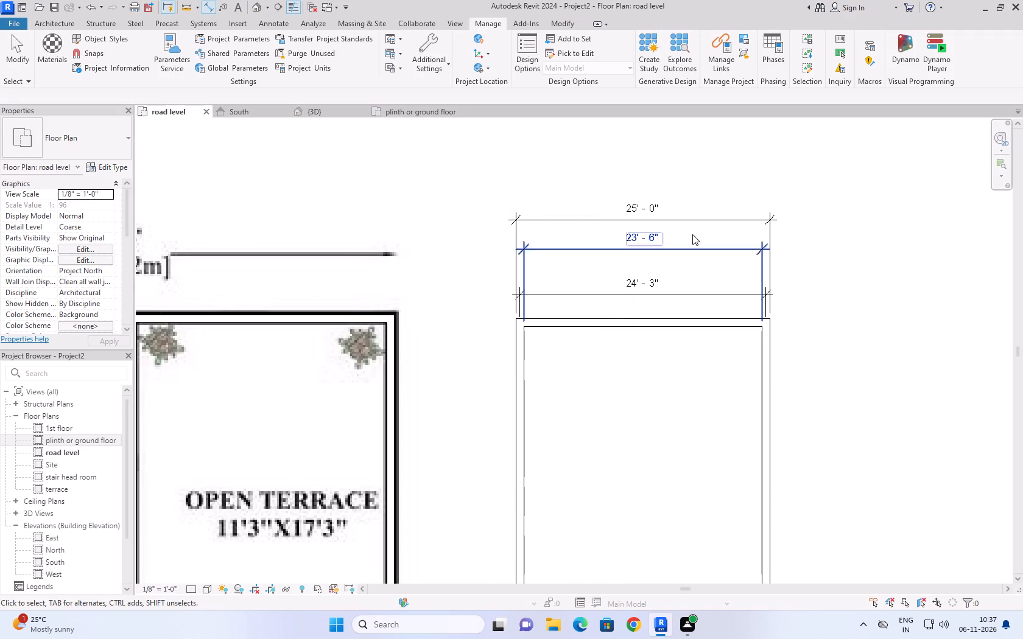
# Delete all three width dimensions beyond the outline's rear wall.
pyautogui.click(687, 296)
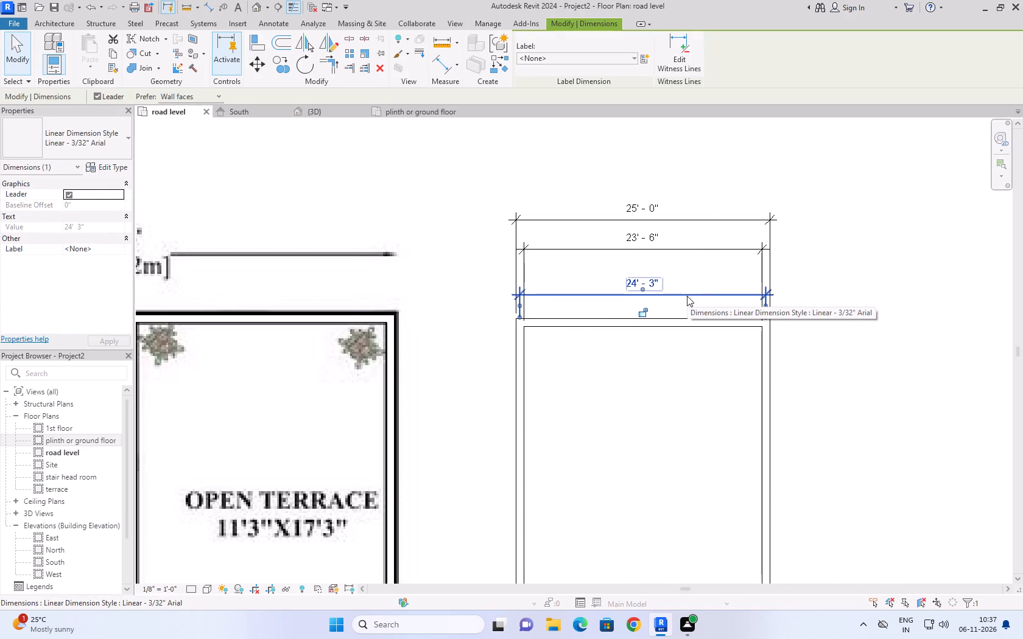
pyautogui.press('Delete')
pyautogui.click(689, 246)
pyautogui.press('Delete')
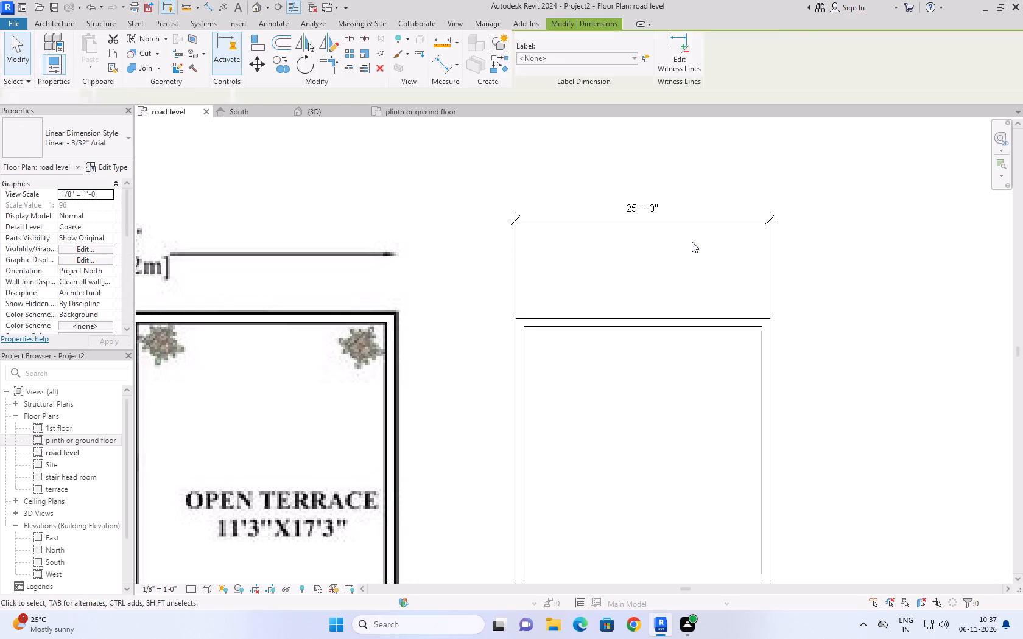
pyautogui.click(700, 223)
pyautogui.press('Delete')
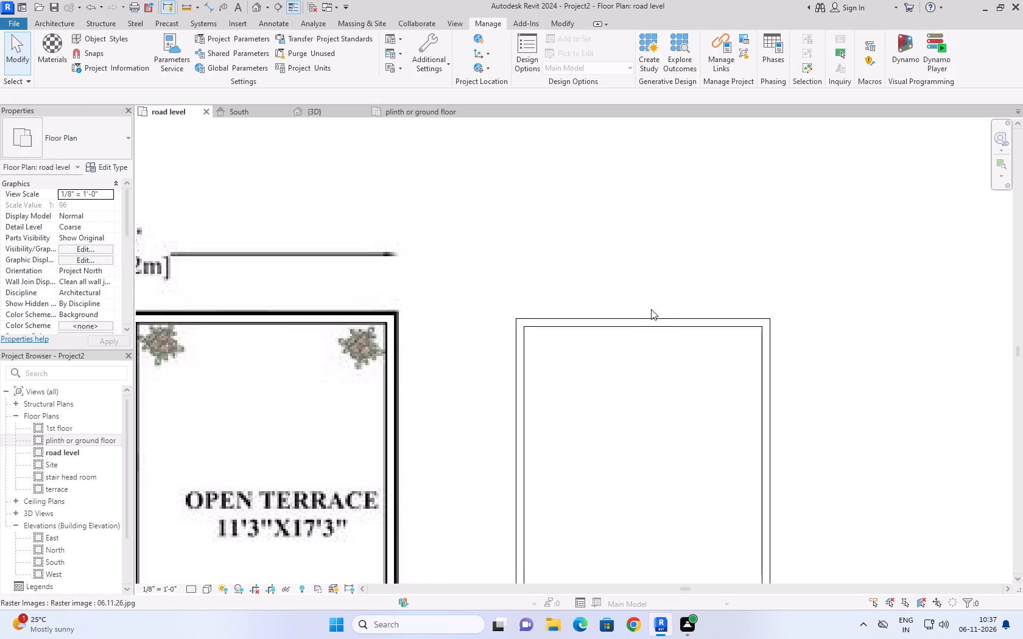
# Check the outline's overall length with an aligned dimension preview between the front and rear walls' outer faces, without placing it.
pyautogui.click(210, 6)
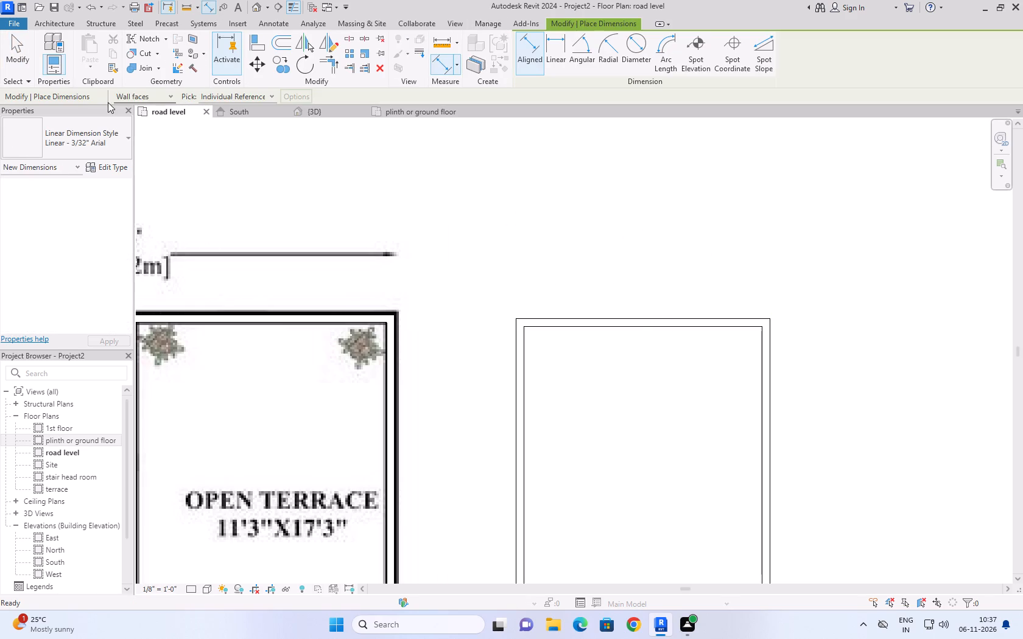
pyautogui.click(172, 99)
pyautogui.click(152, 117)
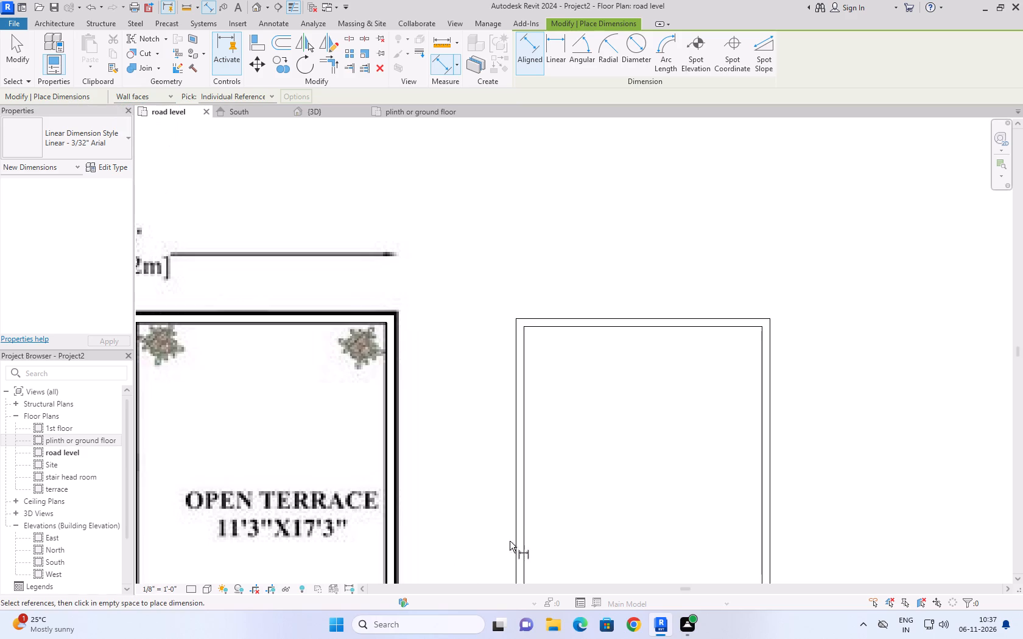
pyautogui.scroll(-7, 606, 469)
pyautogui.scroll(2, 714, 581)
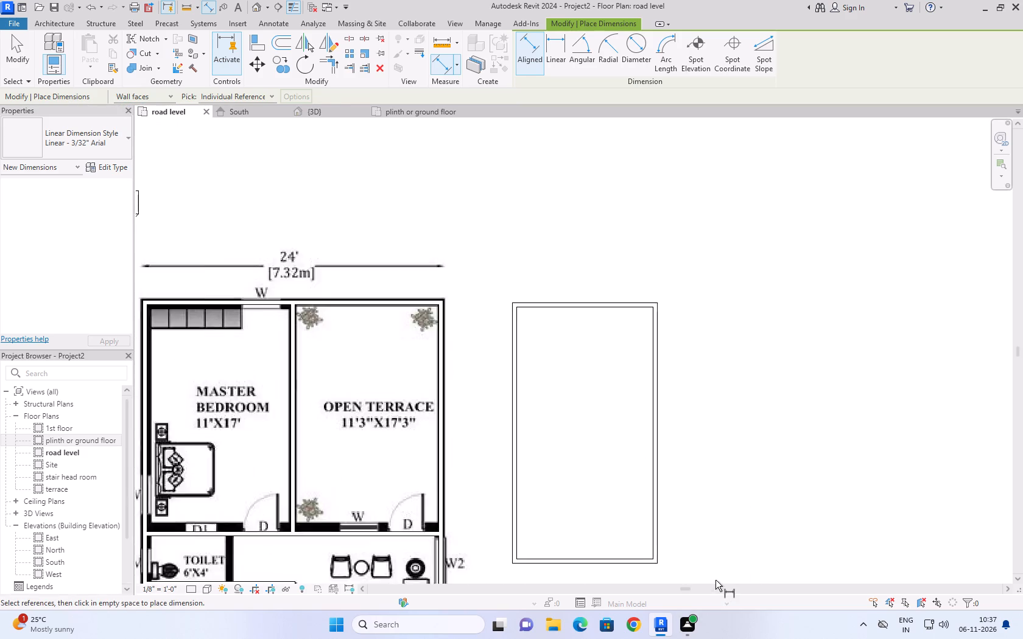
pyautogui.scroll(2, 715, 580)
pyautogui.scroll(-4, 761, 516)
pyautogui.scroll(5, 720, 560)
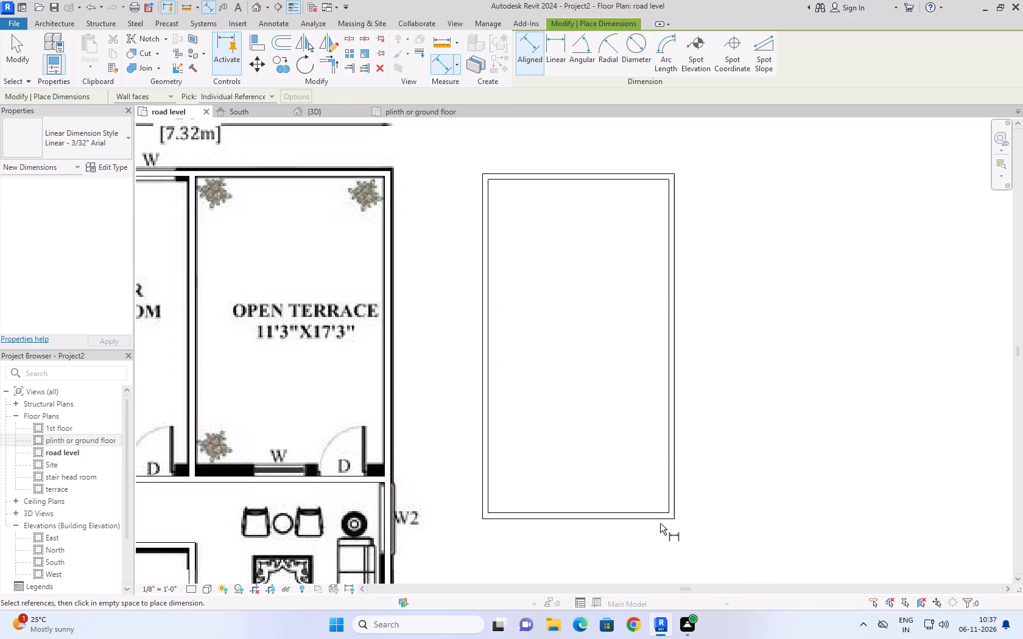
pyautogui.click(661, 520)
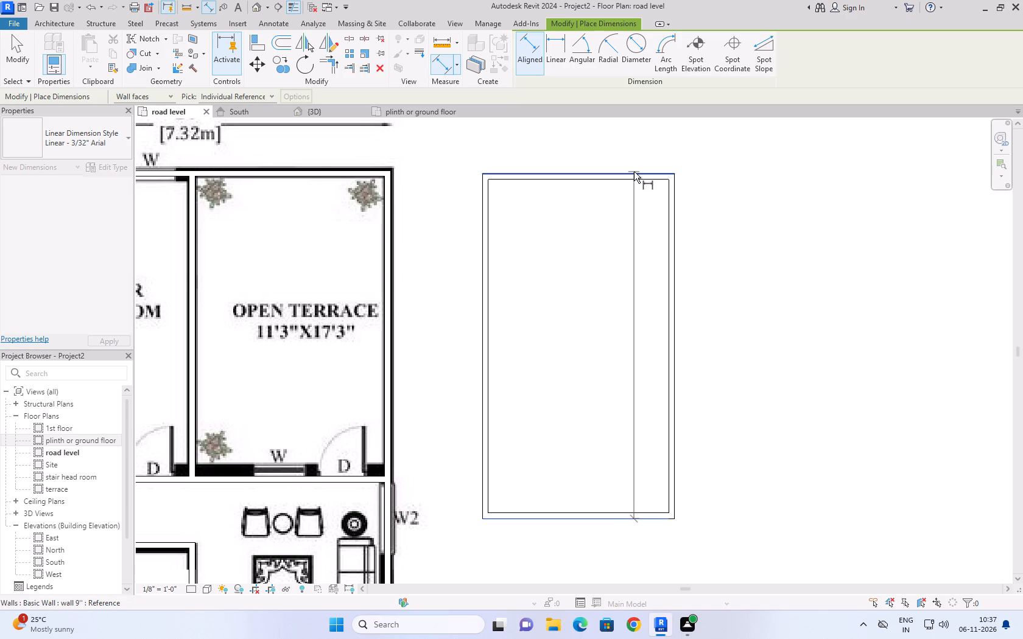
pyautogui.click(635, 175)
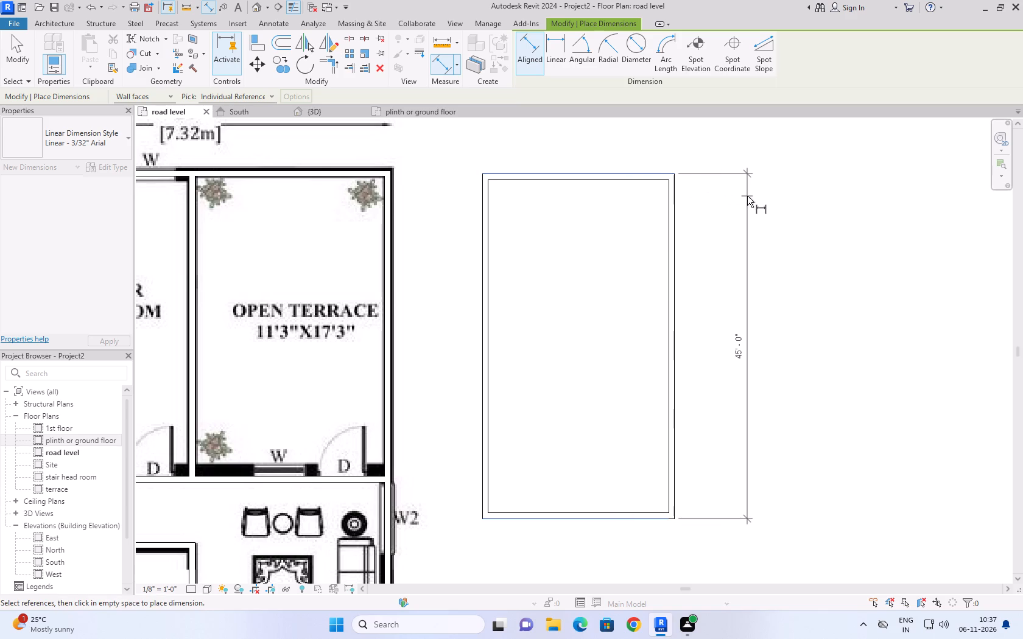
pyautogui.scroll(-2, 769, 270)
pyautogui.press('Escape')
pyautogui.scroll(-2, 795, 343)
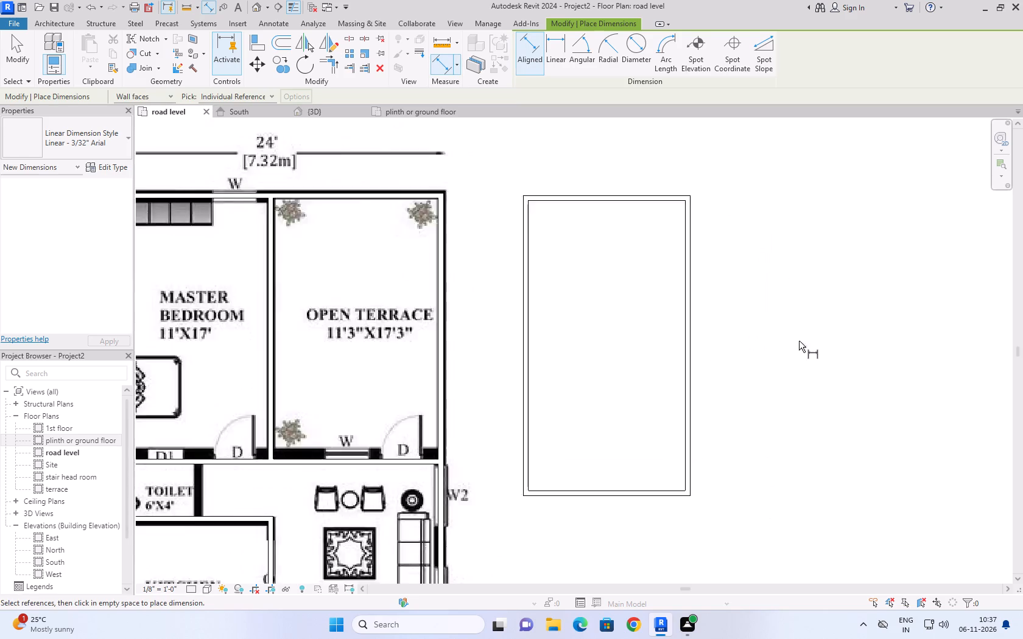
pyautogui.scroll(-1, 799, 341)
pyautogui.scroll(2, 607, 220)
pyautogui.click(15, 44)
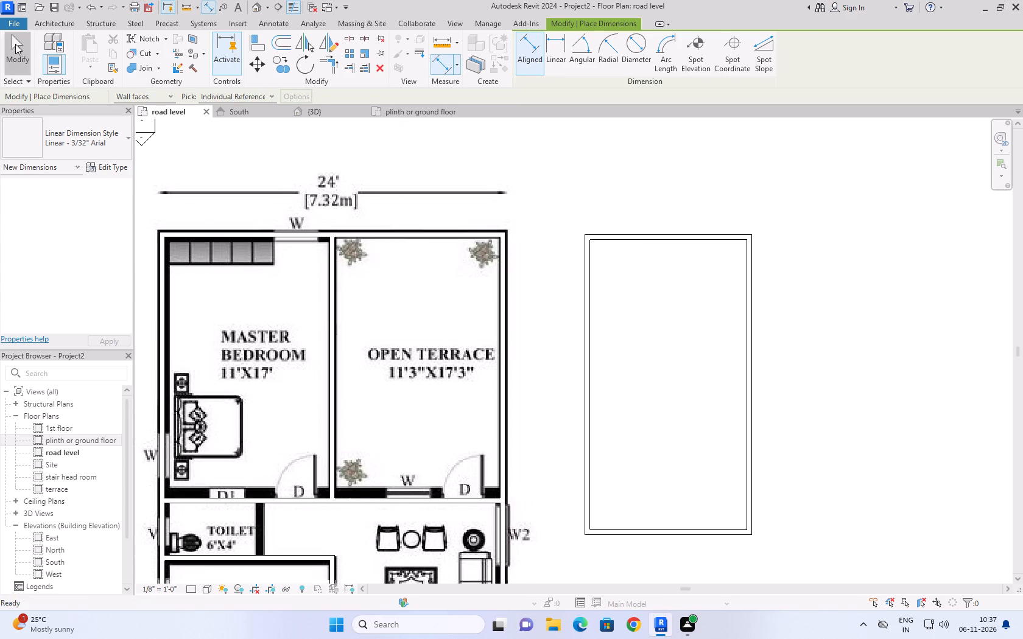
# Set up a new 9" wall with its height up to the 1st floor and its location line at Finish Face: Interior.
pyautogui.scroll(-2, 435, 262)
pyautogui.scroll(-5, 492, 325)
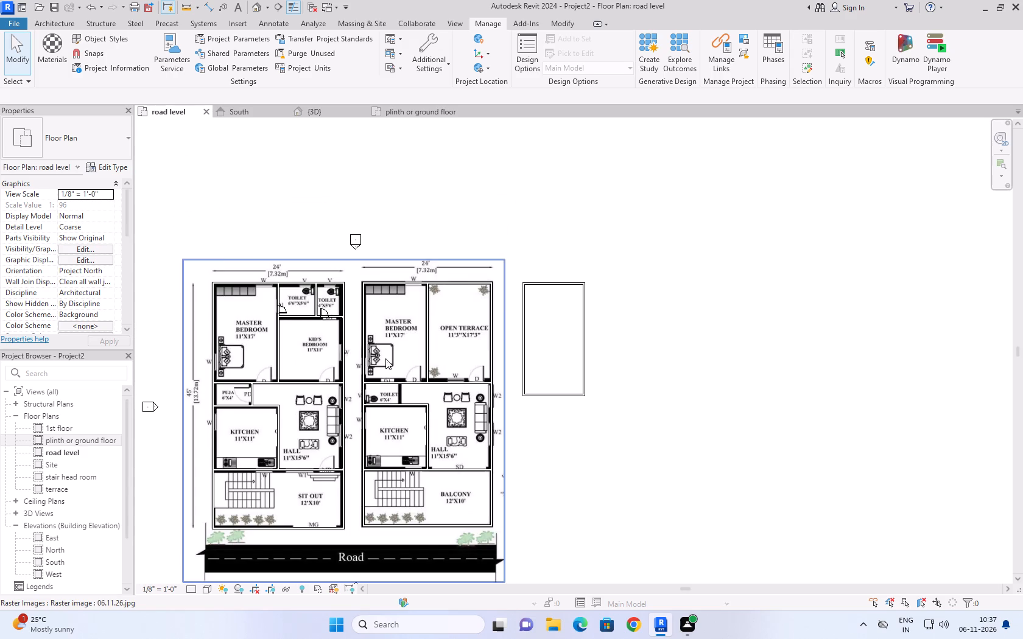
pyautogui.scroll(3, 237, 349)
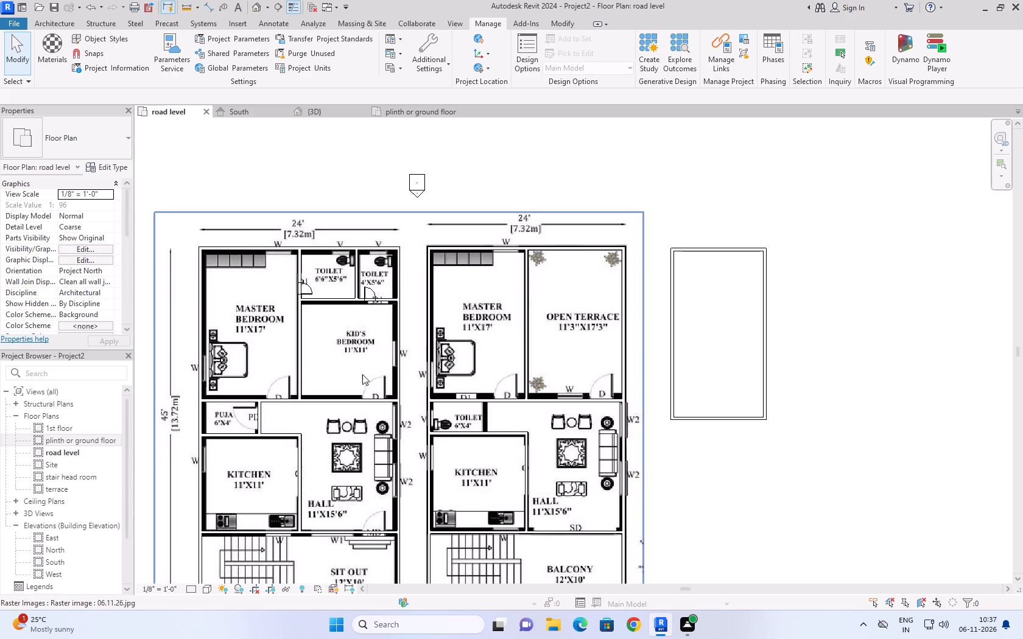
pyautogui.write('wa')
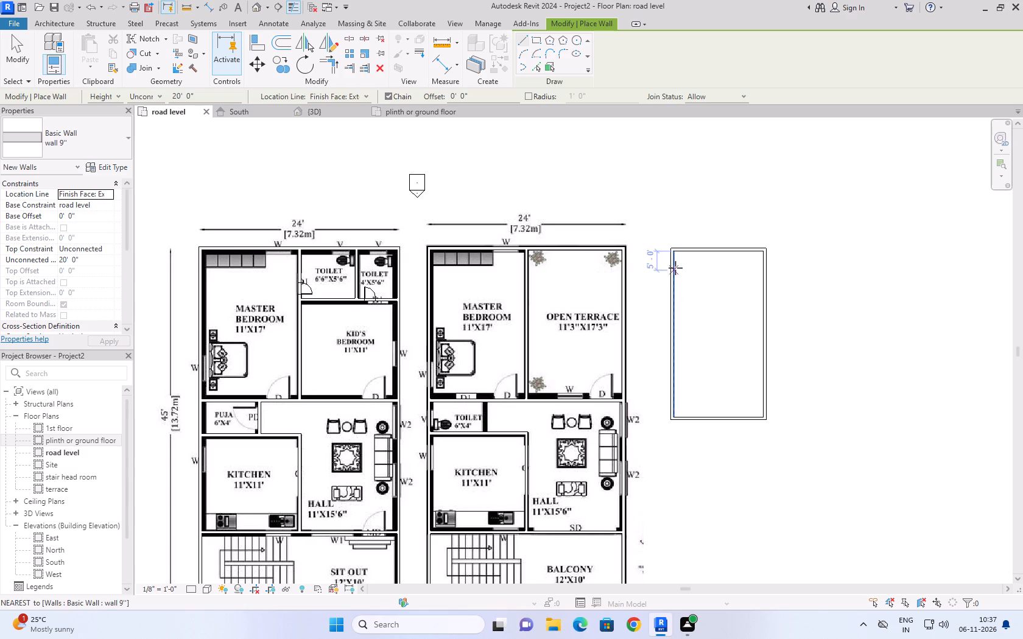
pyautogui.scroll(4, 673, 279)
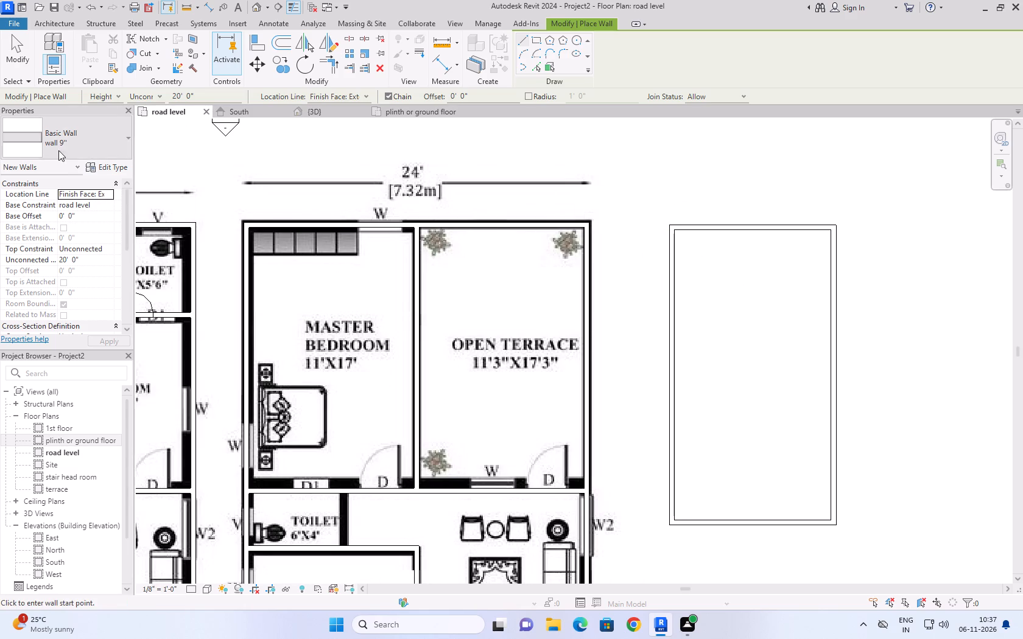
pyautogui.click(68, 99)
pyautogui.click(72, 96)
pyautogui.click(46, 96)
pyautogui.click(160, 97)
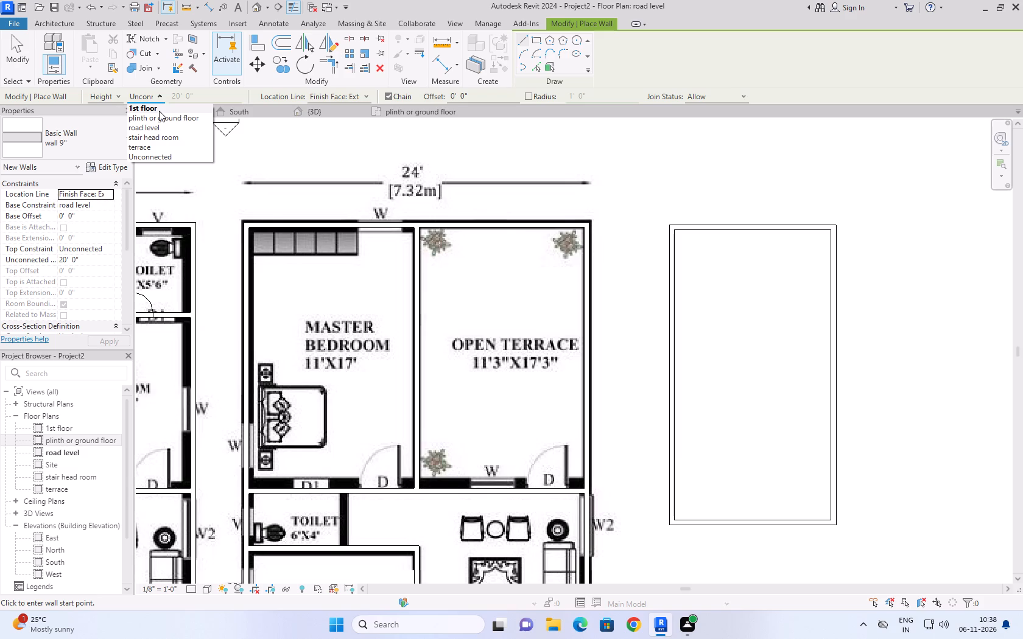
pyautogui.click(159, 111)
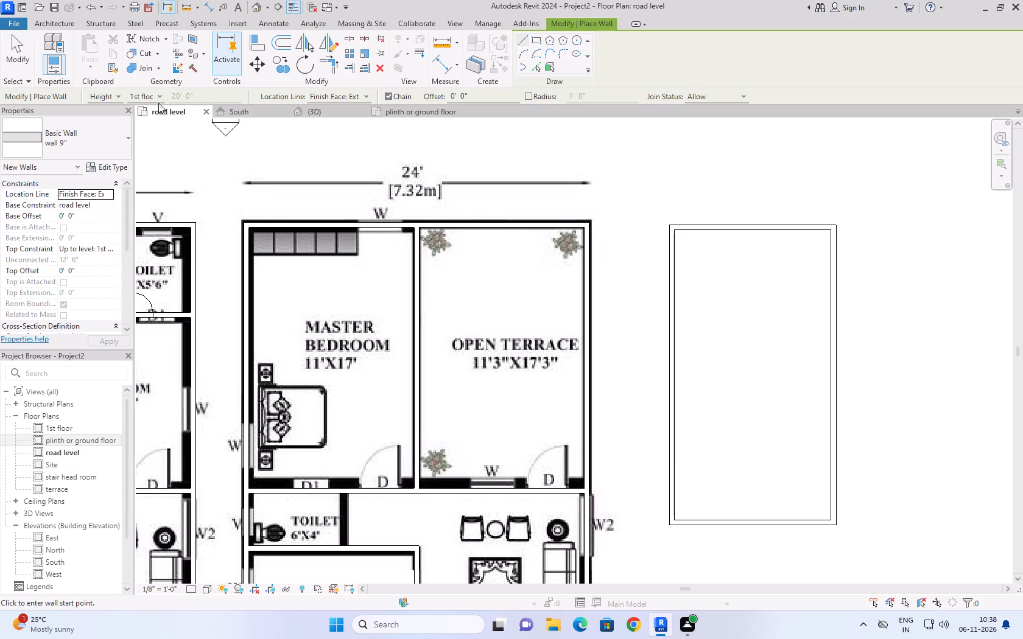
pyautogui.click(157, 96)
pyautogui.click(157, 96)
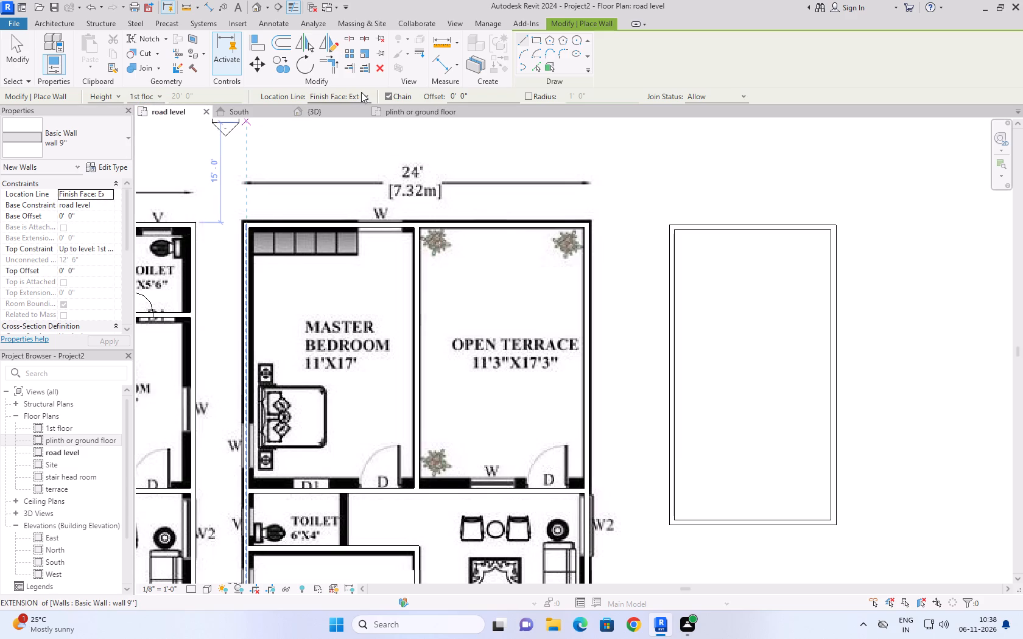
pyautogui.click(367, 98)
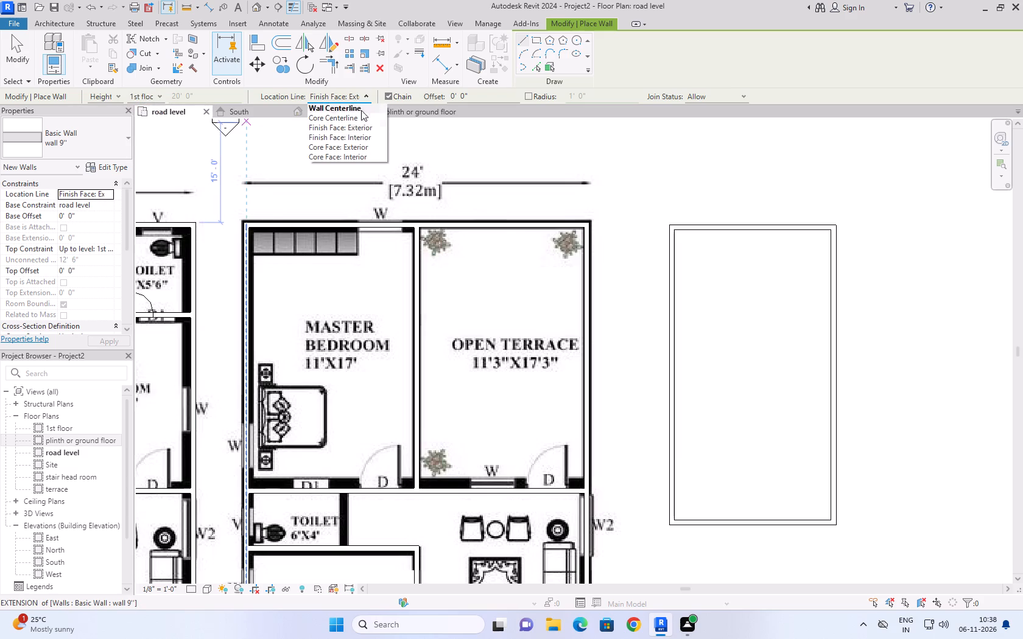
pyautogui.click(361, 133)
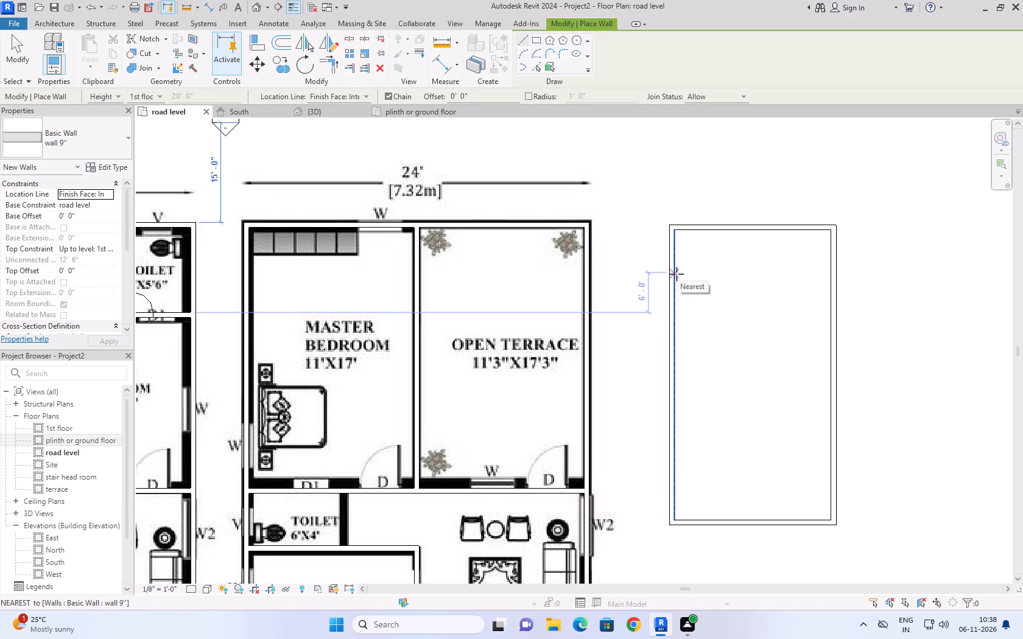
# Draw a 17' partition wall southward from the rear wall's inner face, starting 11' from the west wall's inner face.
pyautogui.scroll(3, 673, 266)
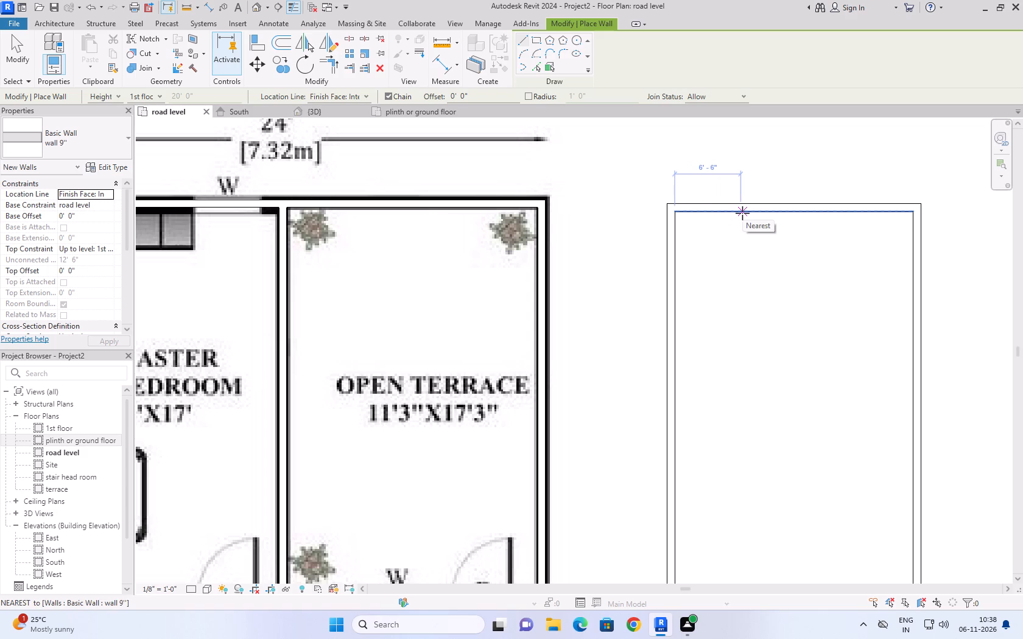
pyautogui.write('11')
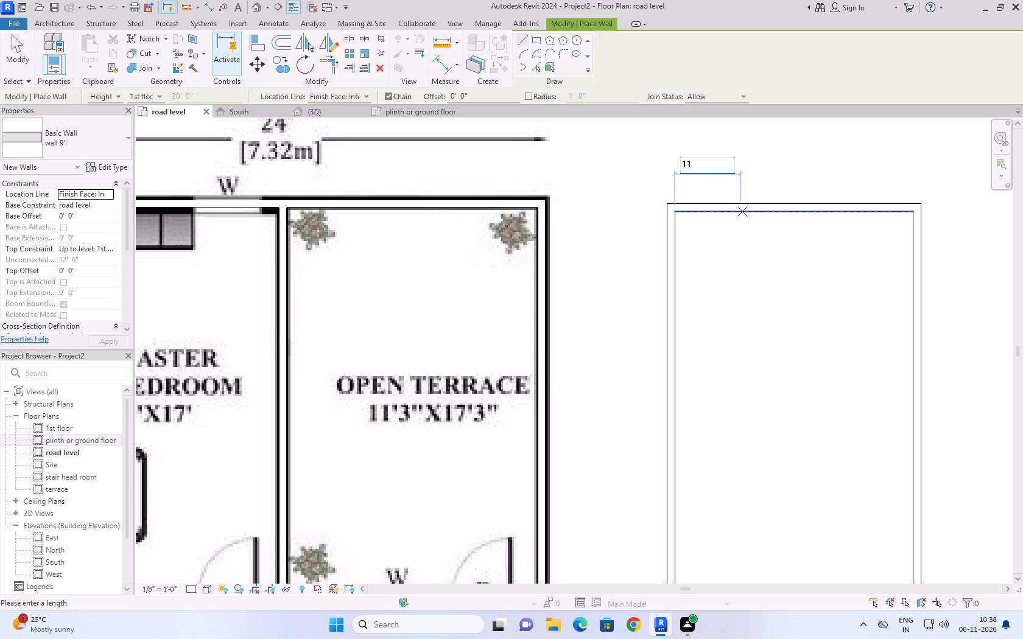
pyautogui.press("'")
pyautogui.press('Return')
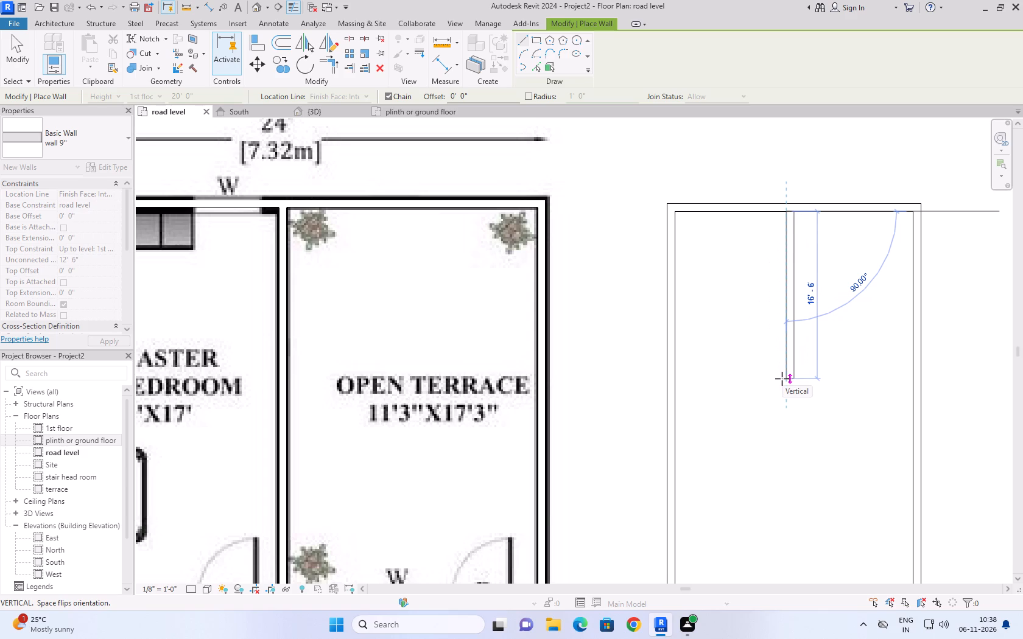
pyautogui.scroll(-6, 782, 379)
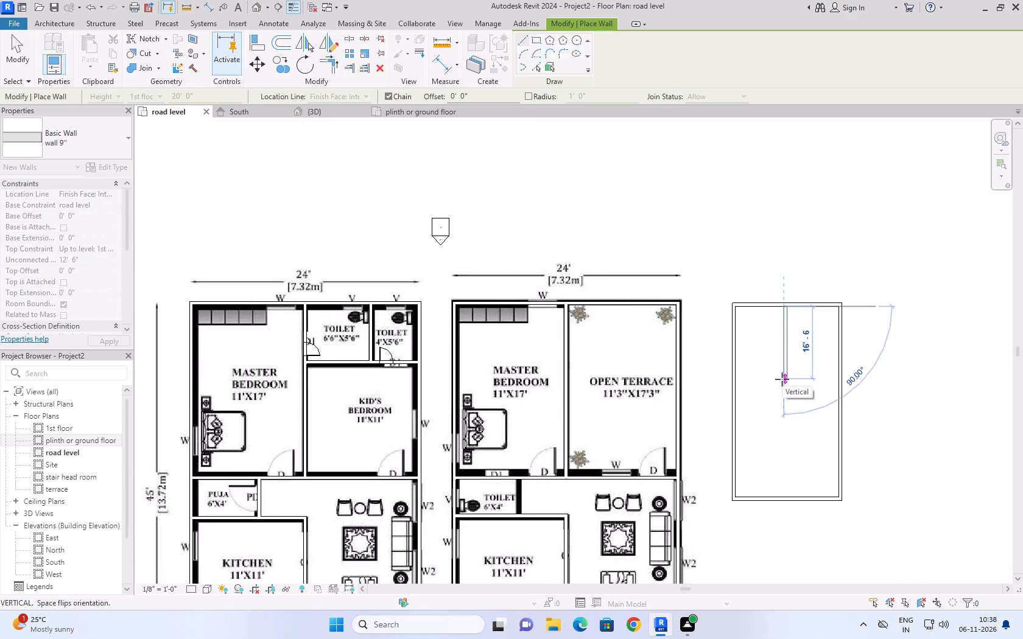
pyautogui.write("17'")
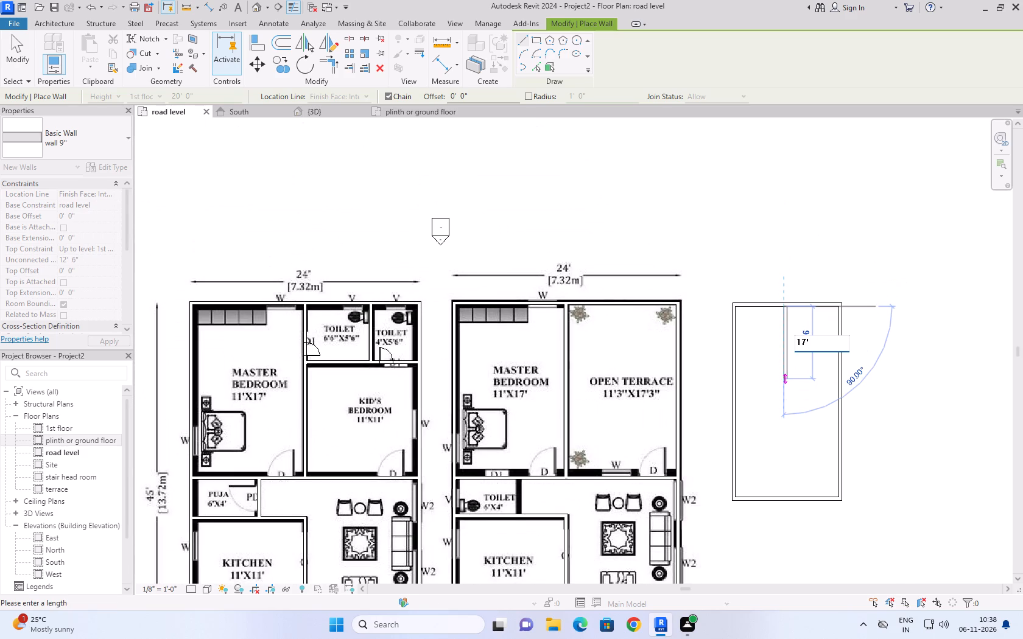
pyautogui.press('Return')
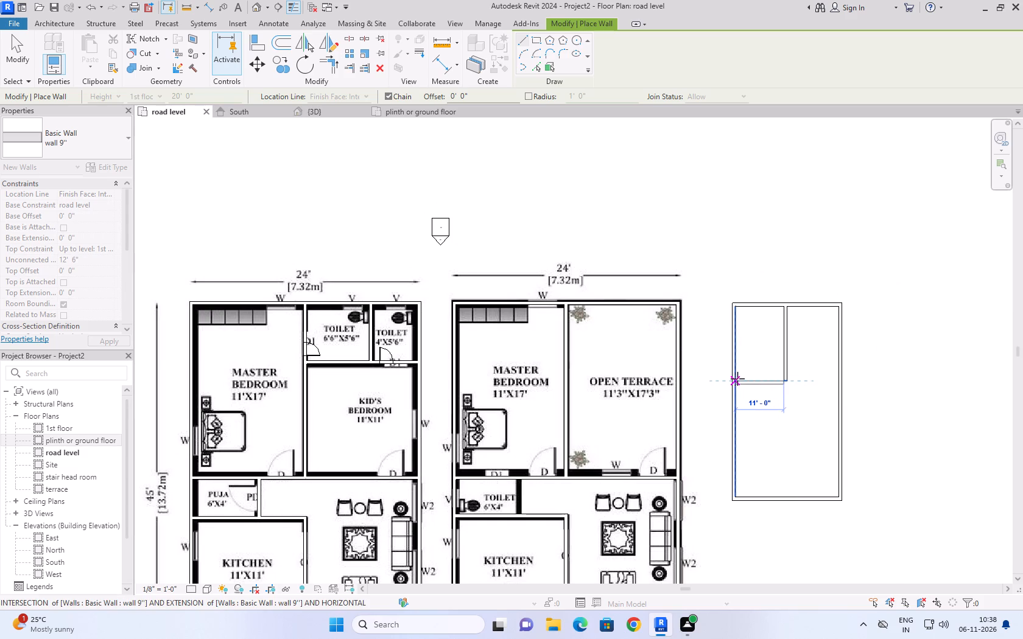
# Close the master bedroom with an 11' wall running west from the partition's south end to the west wall's inner face.
pyautogui.scroll(4, 735, 379)
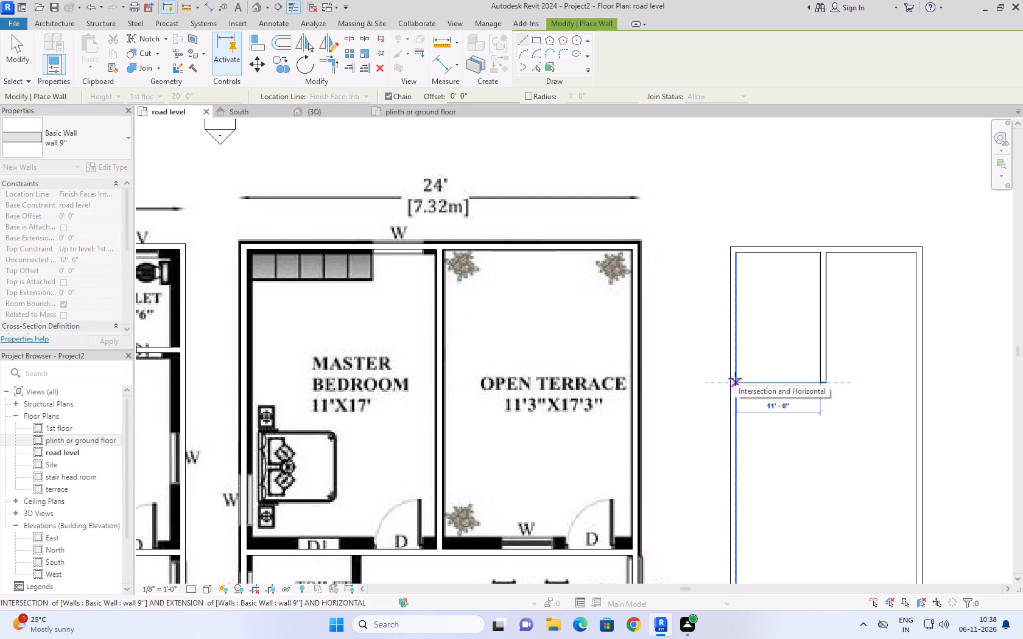
pyautogui.click(735, 379)
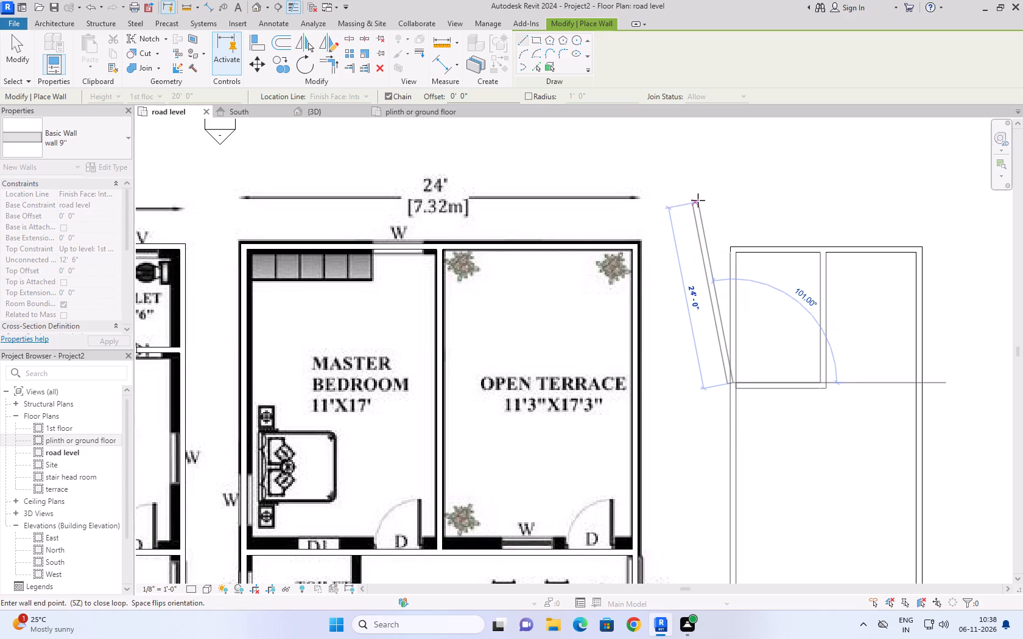
pyautogui.press('Escape')
# Enclose the 6'6" by 5'6" toilet east of the bedroom partition with 9" walls, starting from the rear wall's inner face.
pyautogui.scroll(-6, 791, 349)
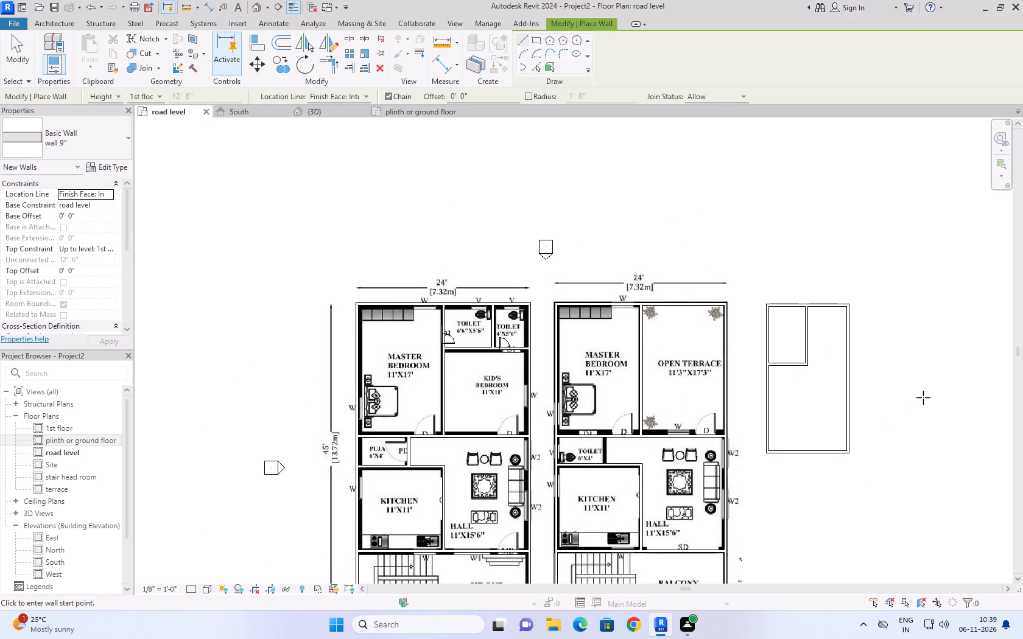
pyautogui.scroll(4, 833, 319)
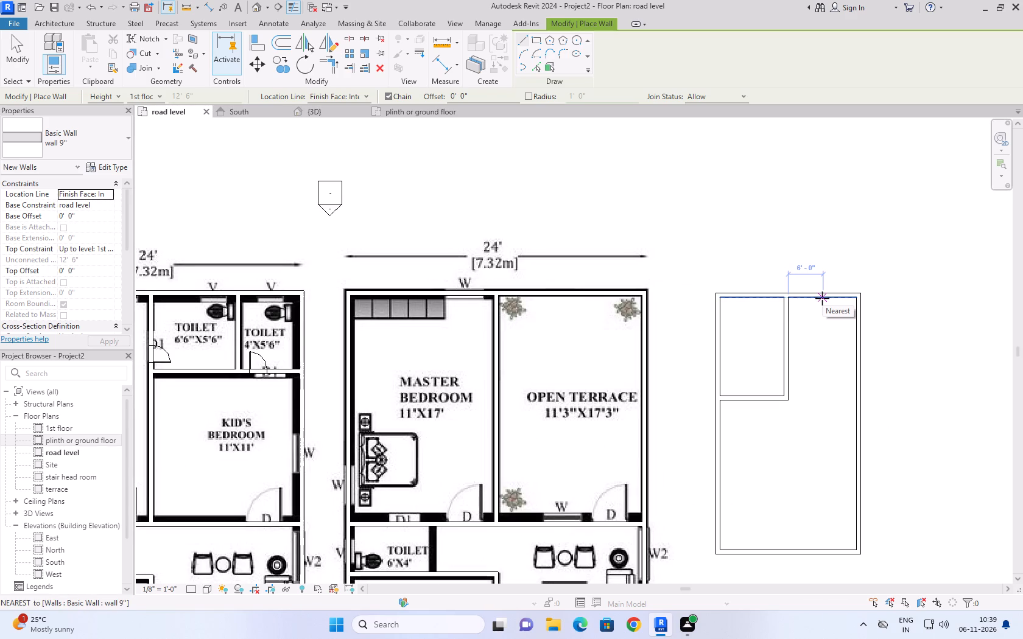
pyautogui.write("6'6''")
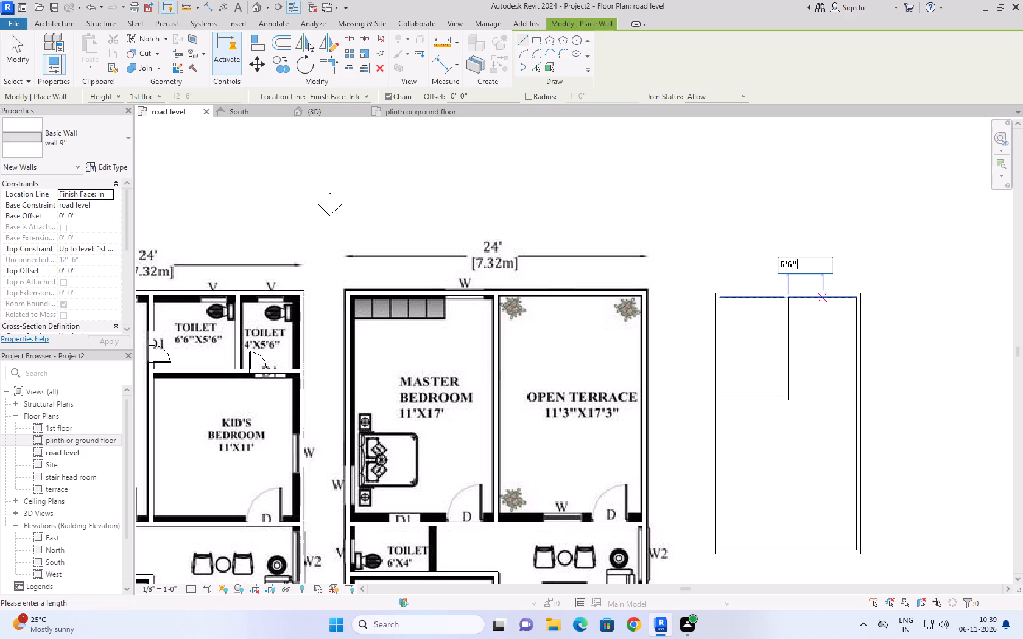
pyautogui.press('Return')
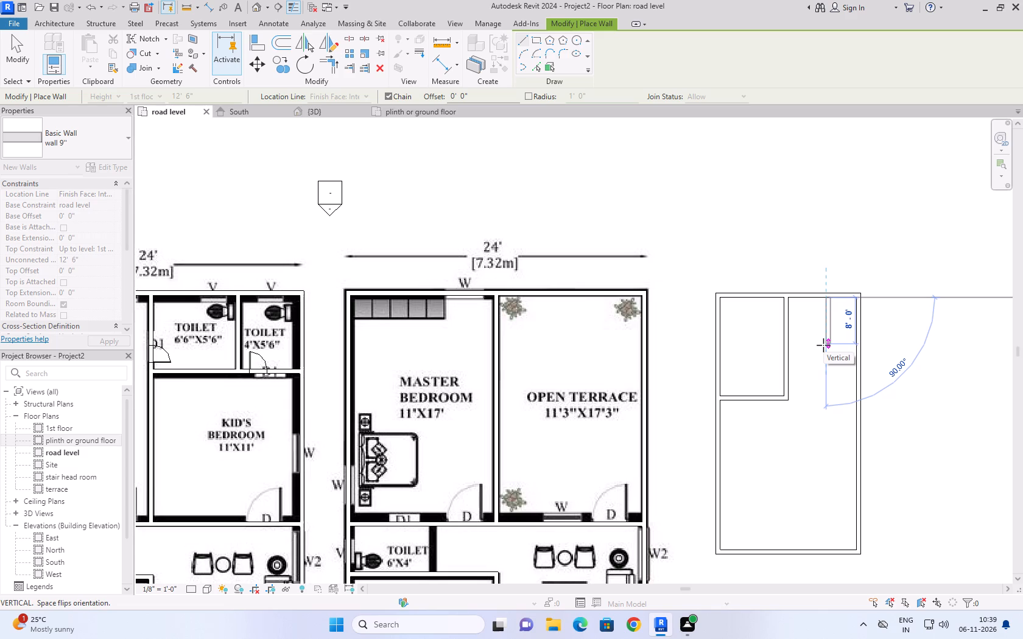
pyautogui.write("5'6''")
pyautogui.press('Return')
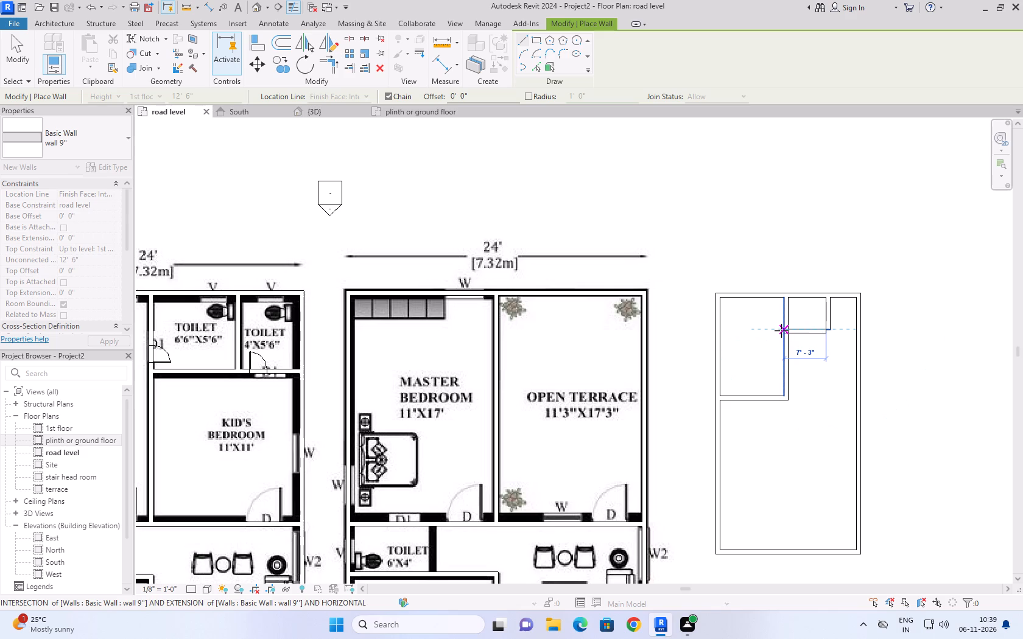
pyautogui.scroll(3, 782, 330)
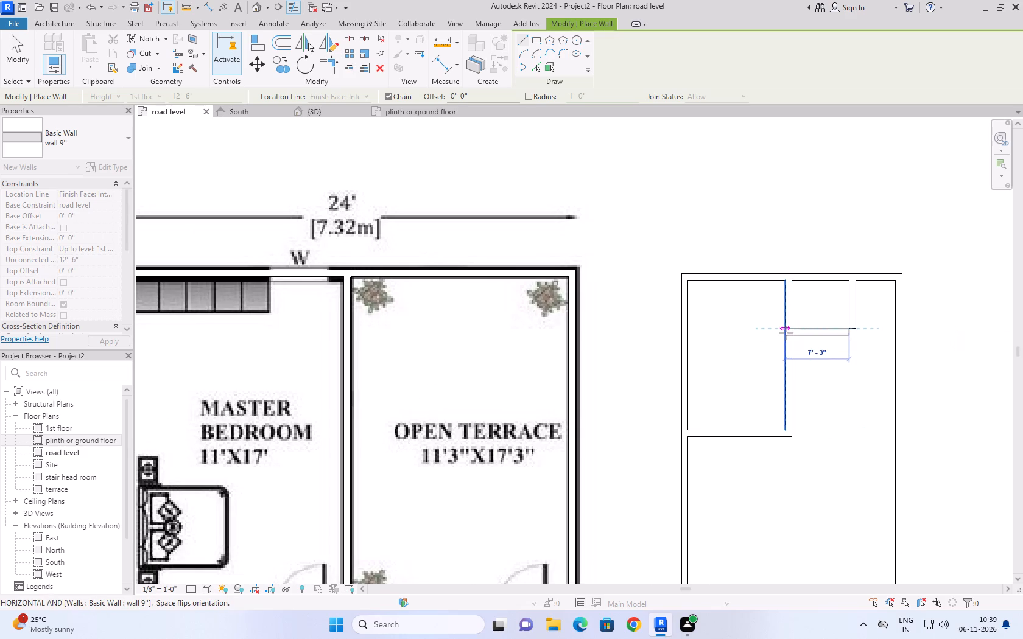
pyautogui.click(786, 333)
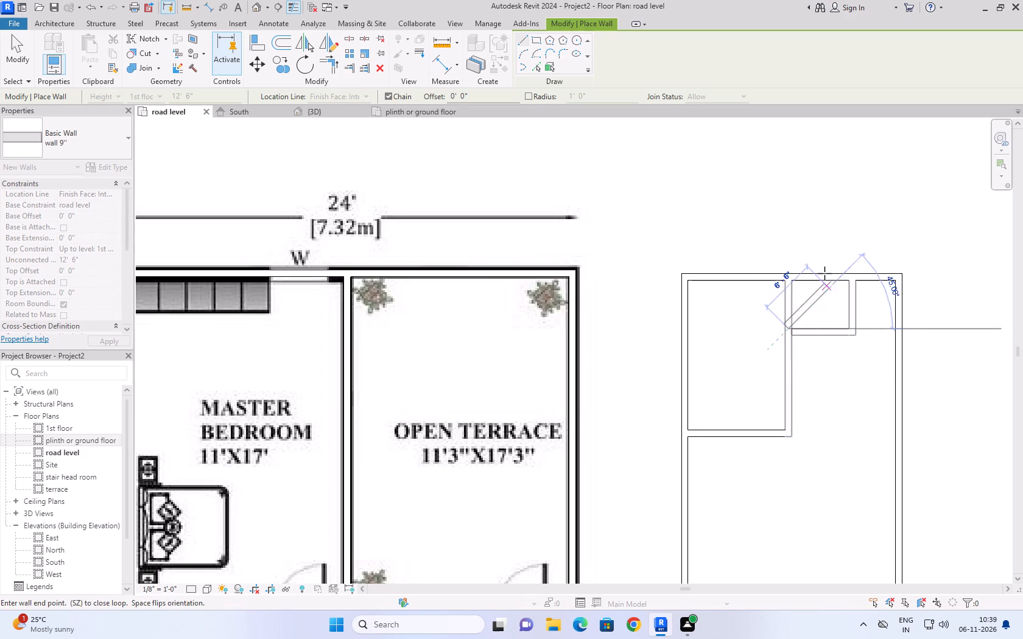
pyautogui.press('Escape')
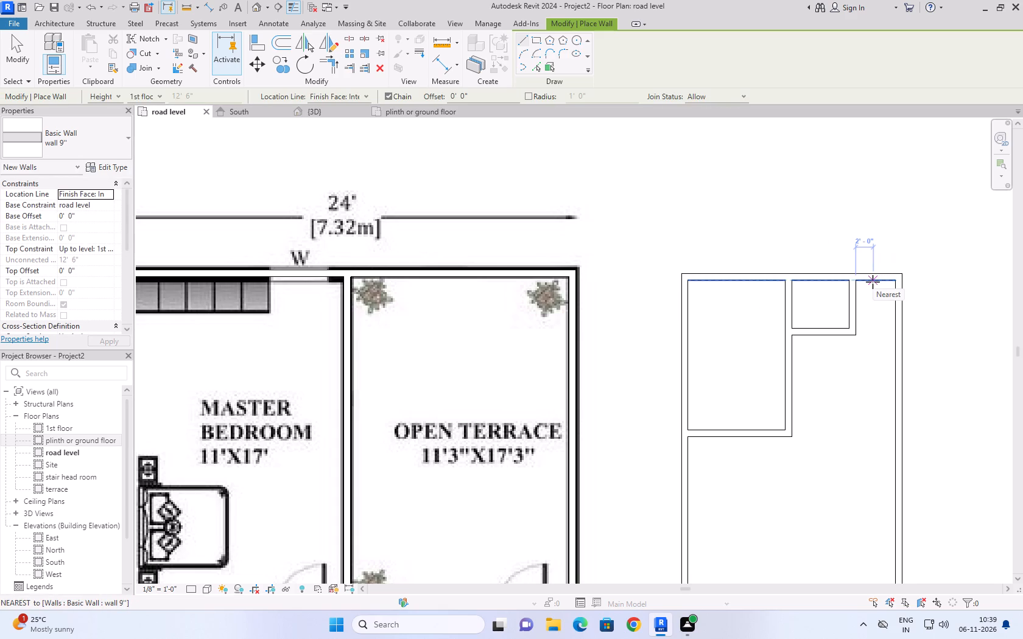
# Check the second toilet's width with an aligned dimension preview from the first toilet's east wall to the outer east wall's inner face.
pyautogui.scroll(-3, 873, 287)
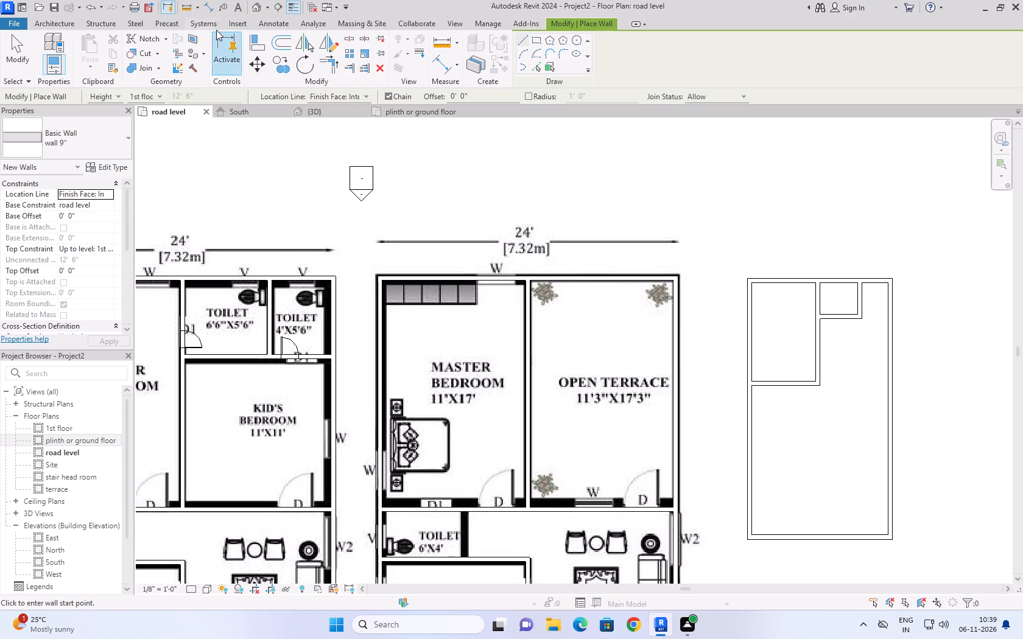
pyautogui.click(213, 7)
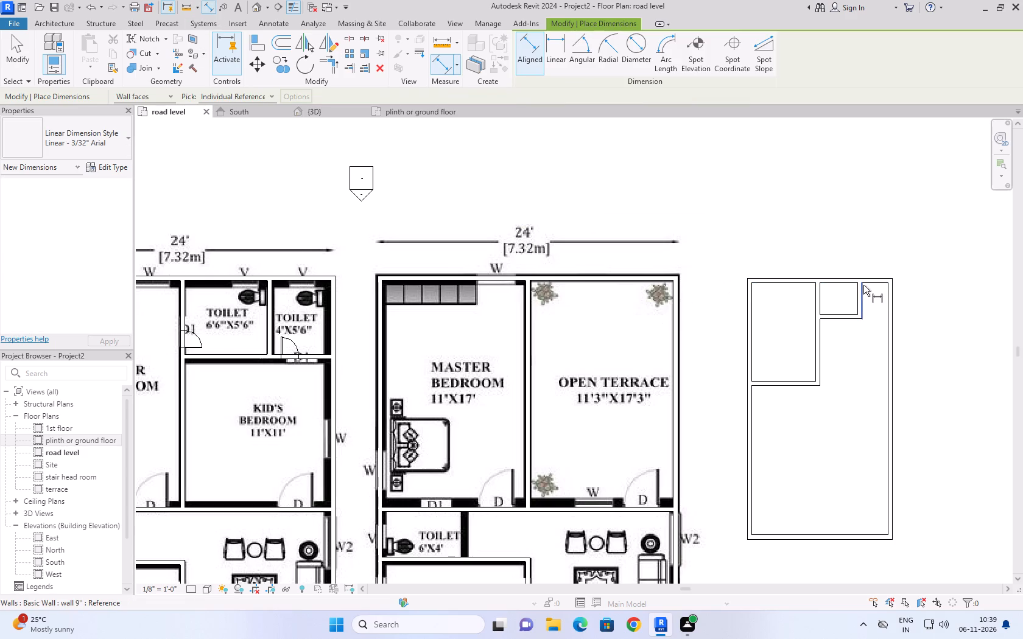
pyautogui.click(862, 296)
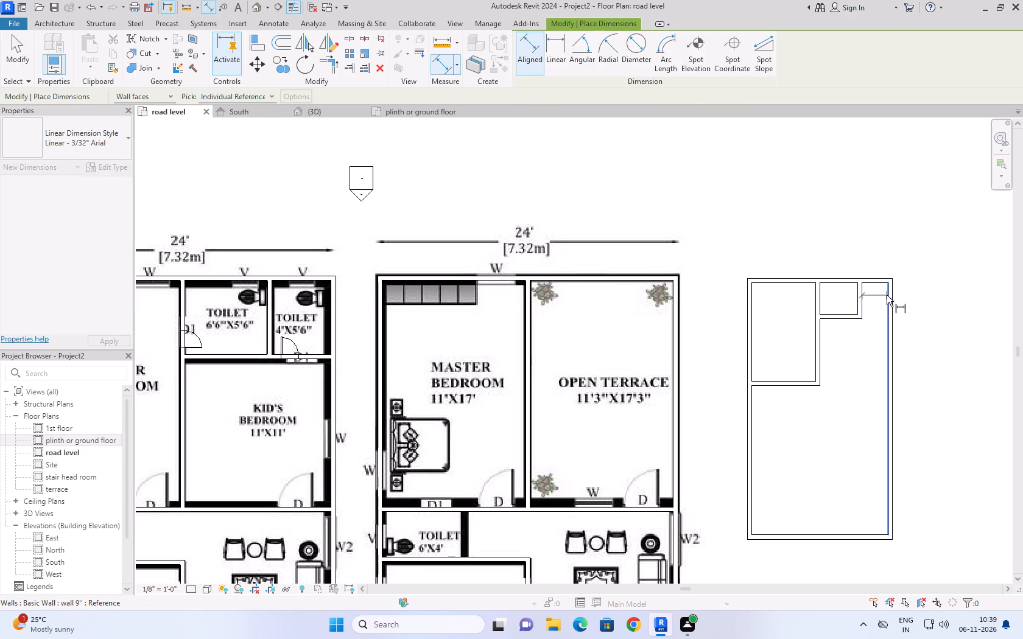
pyautogui.click(887, 295)
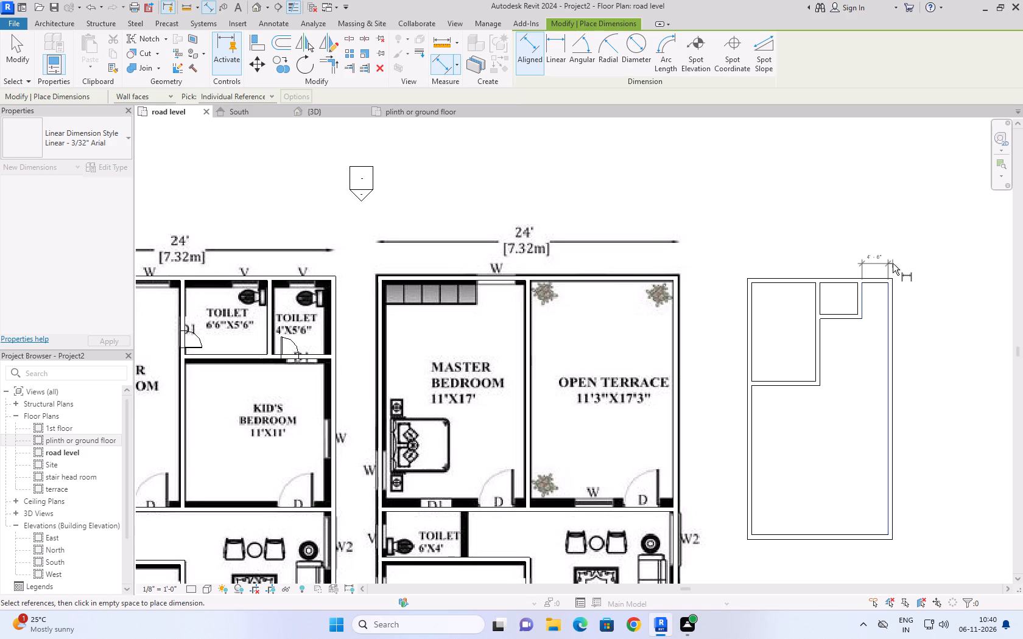
pyautogui.scroll(-7, 803, 270)
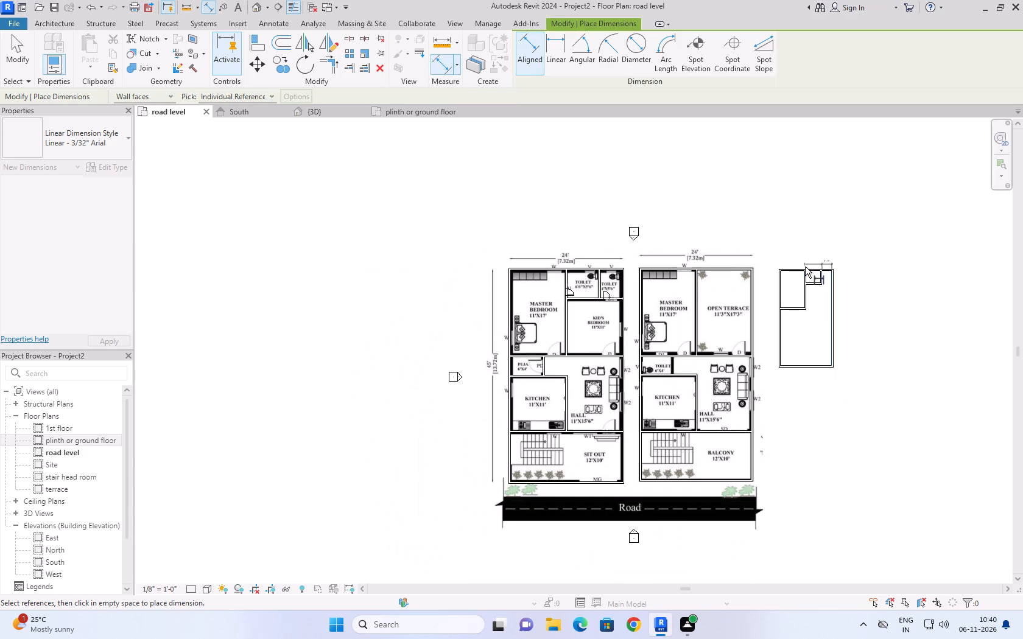
pyautogui.press('Escape')
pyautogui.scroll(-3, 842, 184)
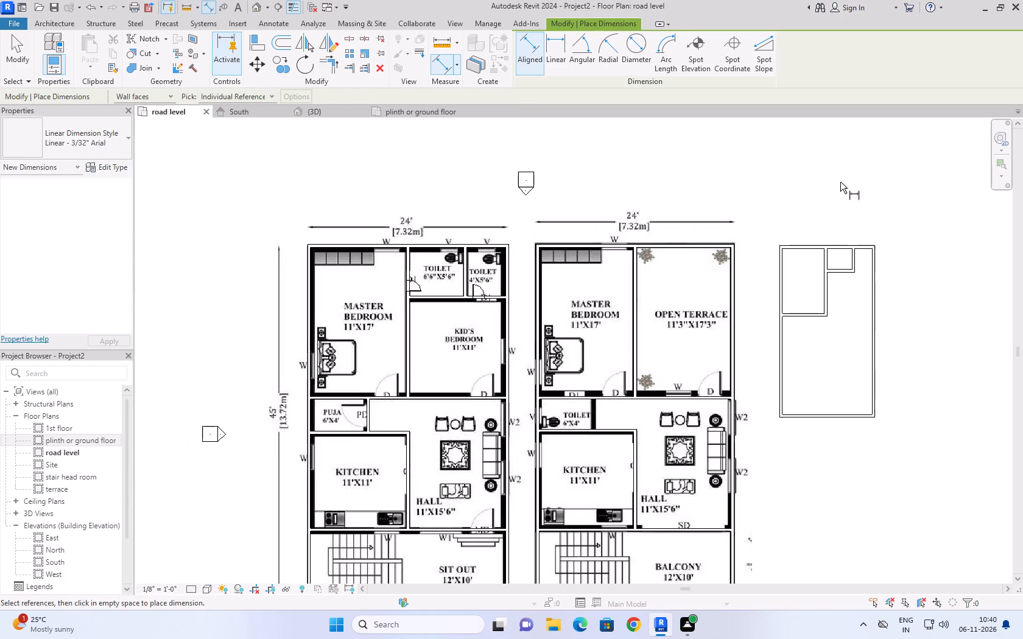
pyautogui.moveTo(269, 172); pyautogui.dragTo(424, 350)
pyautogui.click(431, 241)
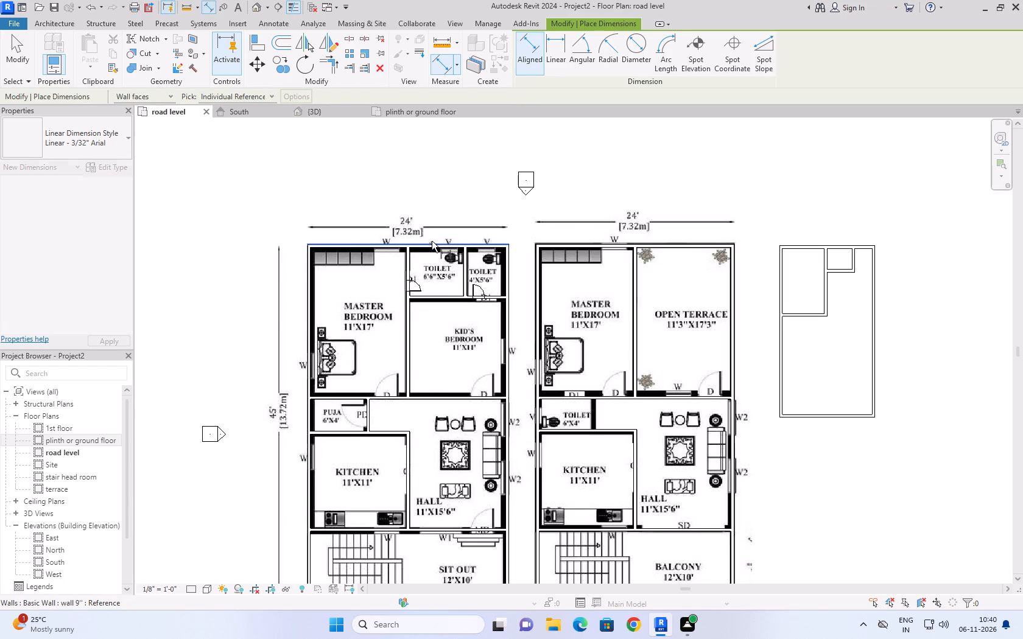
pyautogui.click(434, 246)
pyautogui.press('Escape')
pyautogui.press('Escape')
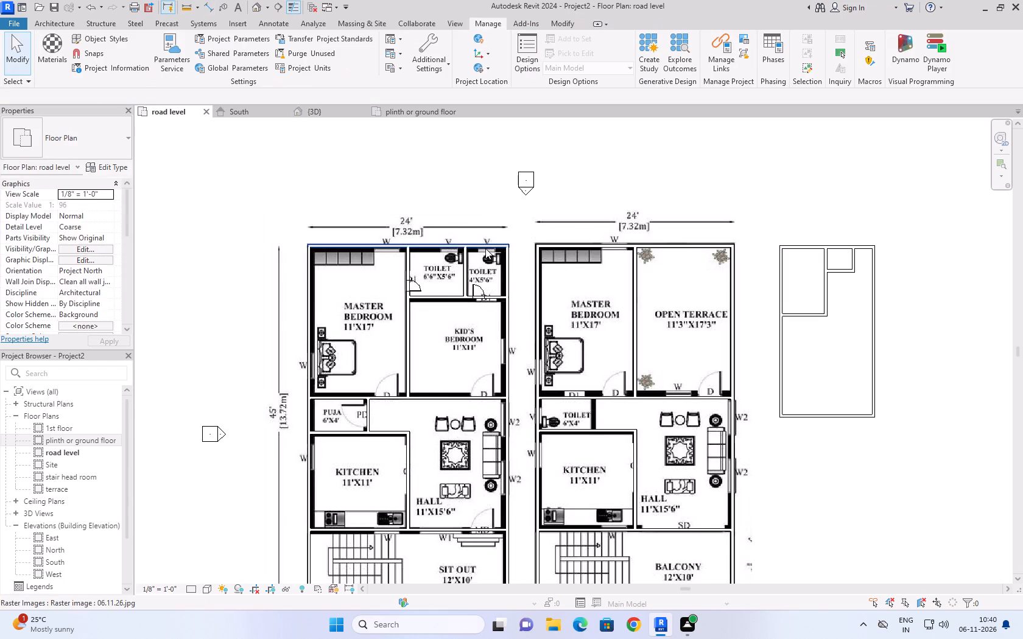
# Delete all the 9" walls traced over the floor plan image, keeping the separate new outline and its interior walls.
pyautogui.click(485, 248)
pyautogui.write('sa')
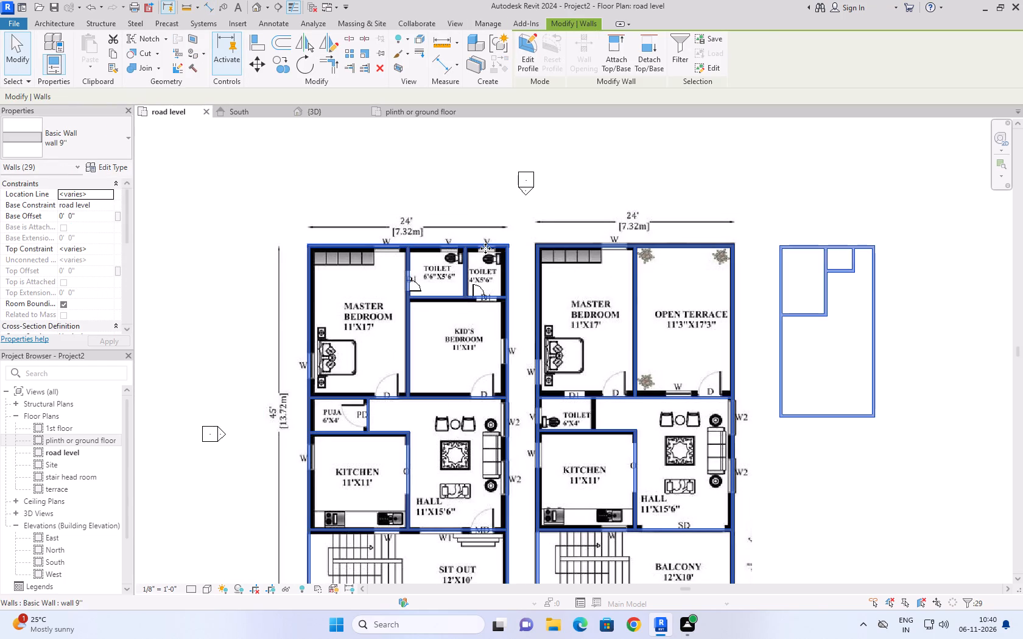
pyautogui.keyDown('ctrl'); pyautogui.moveTo(777, 231); pyautogui.dragTo(929, 422); pyautogui.keyUp('ctrl')
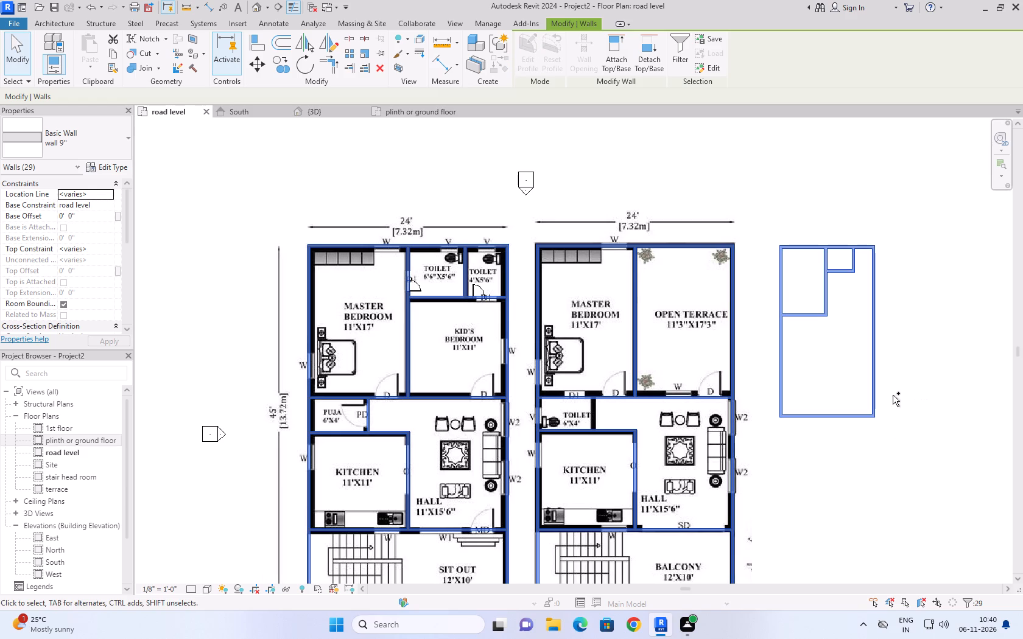
pyautogui.keyDown('shift'); pyautogui.click(874, 383); pyautogui.keyUp('shift')
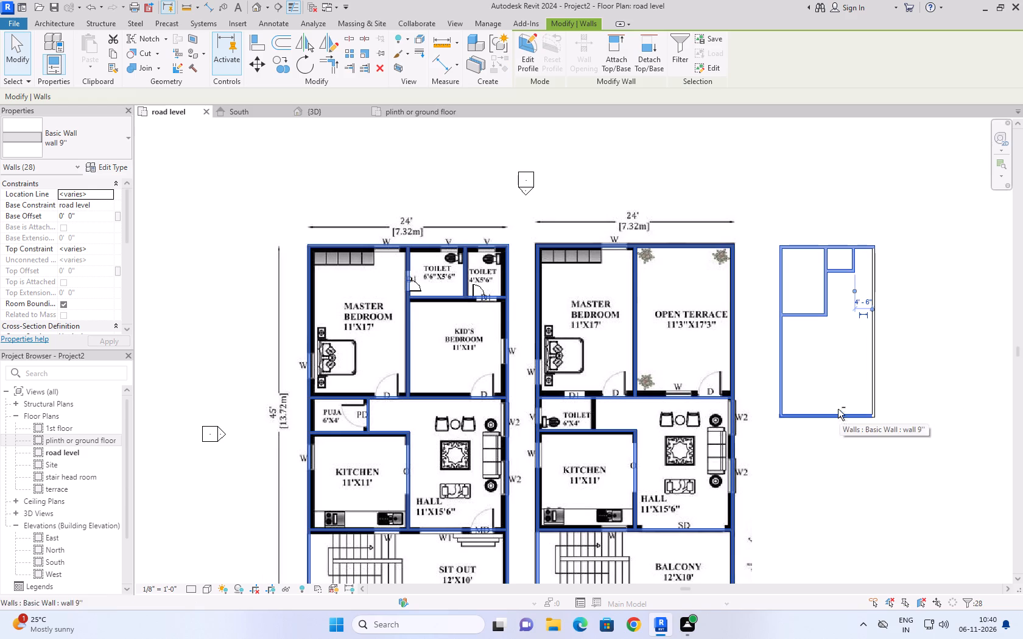
pyautogui.keyDown('shift'); pyautogui.moveTo(768, 229); pyautogui.dragTo(900, 459); pyautogui.keyUp('shift')
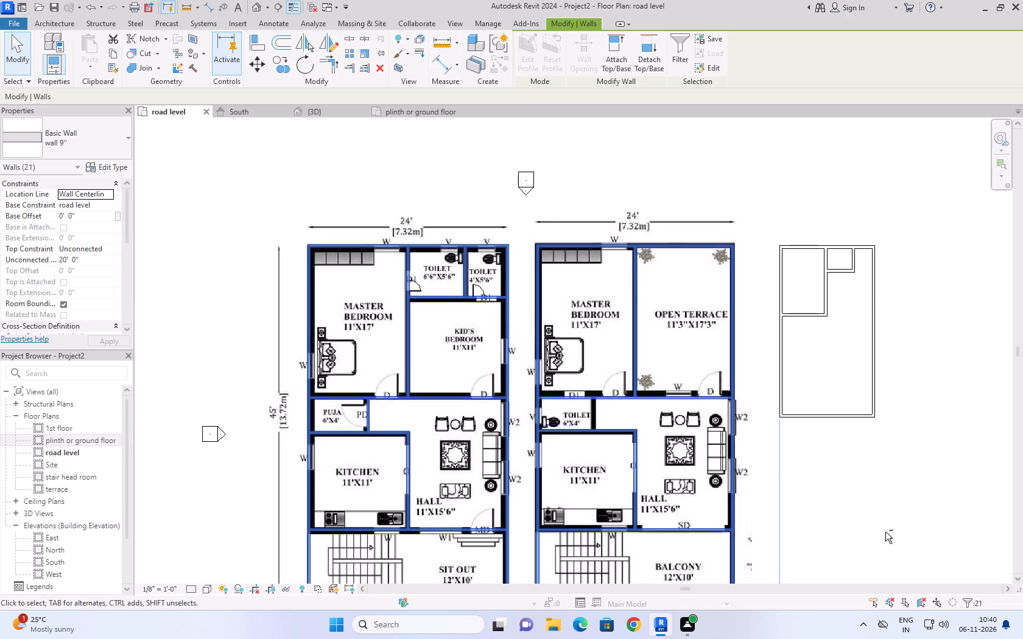
pyautogui.press('Delete')
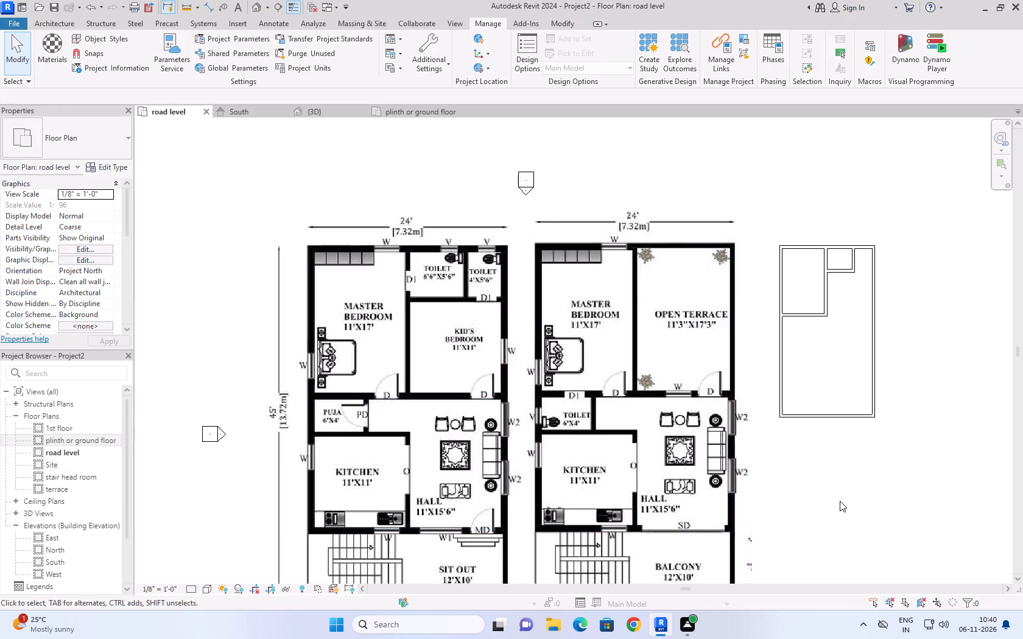
# Examine the toilet and kid's bedroom layout on the floor plan image and compare it with the newly drawn walls.
pyautogui.moveTo(821, 483); pyautogui.dragTo(694, 461, button='middle')
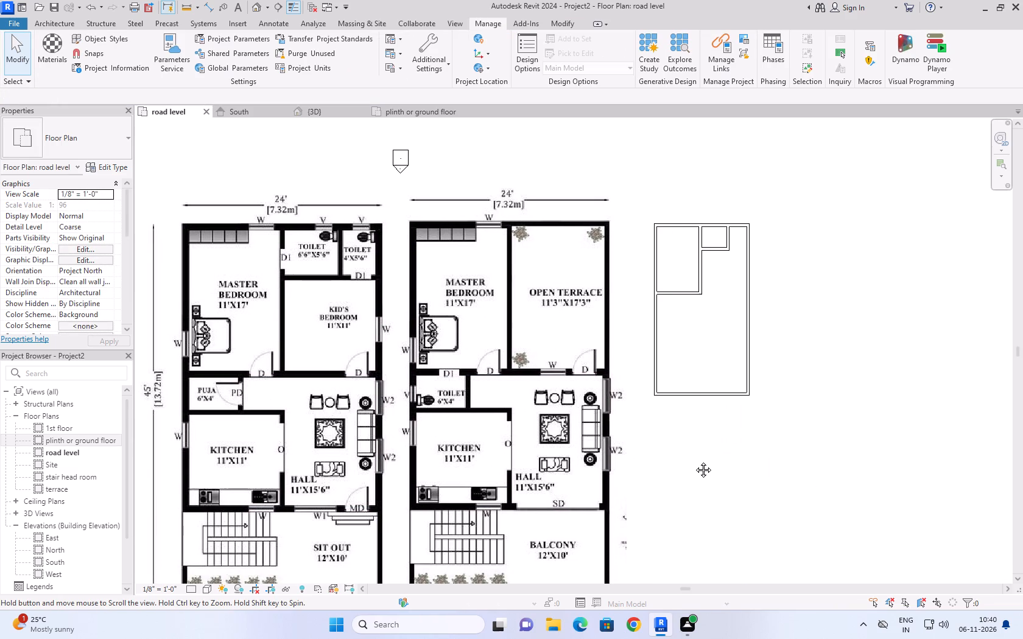
pyautogui.moveTo(694, 461); pyautogui.dragTo(724, 427, button='middle')
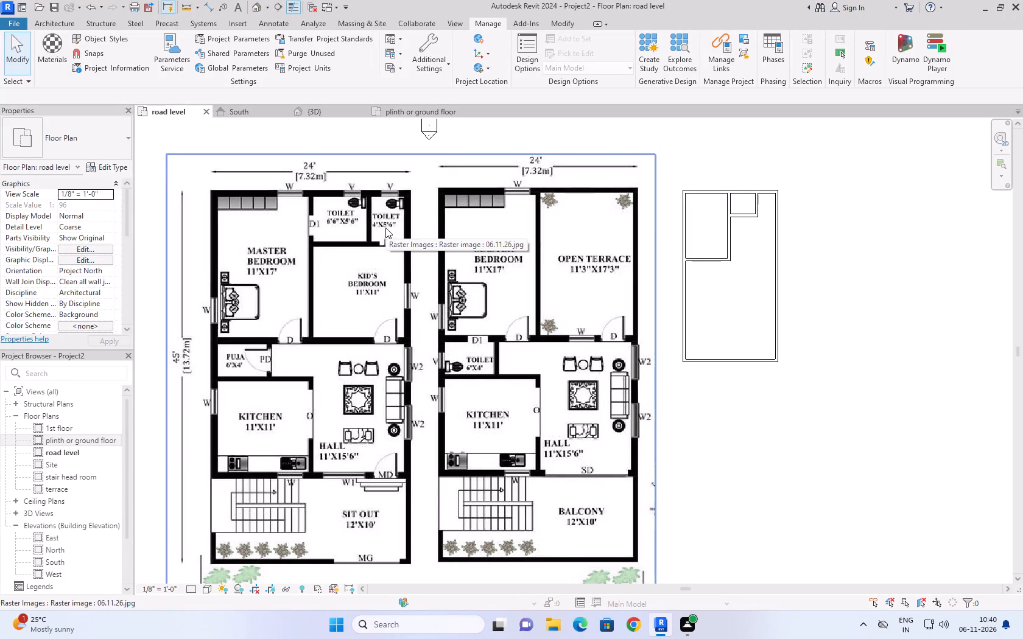
pyautogui.scroll(5, 385, 228)
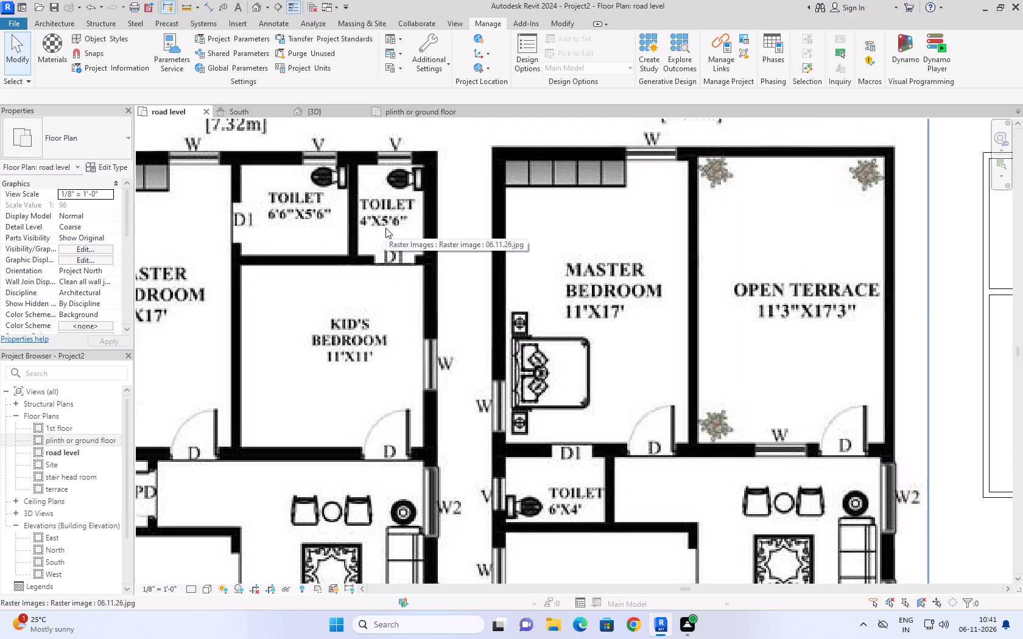
pyautogui.scroll(-5, 370, 228)
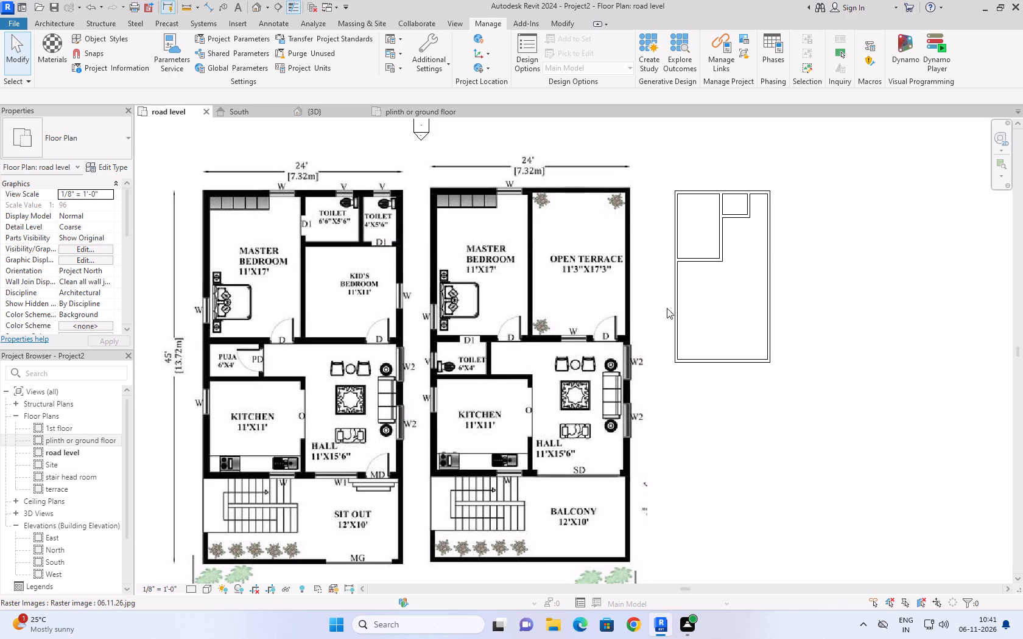
pyautogui.moveTo(739, 271); pyautogui.dragTo(624, 300, button='middle')
pyautogui.scroll(-2, 603, 312)
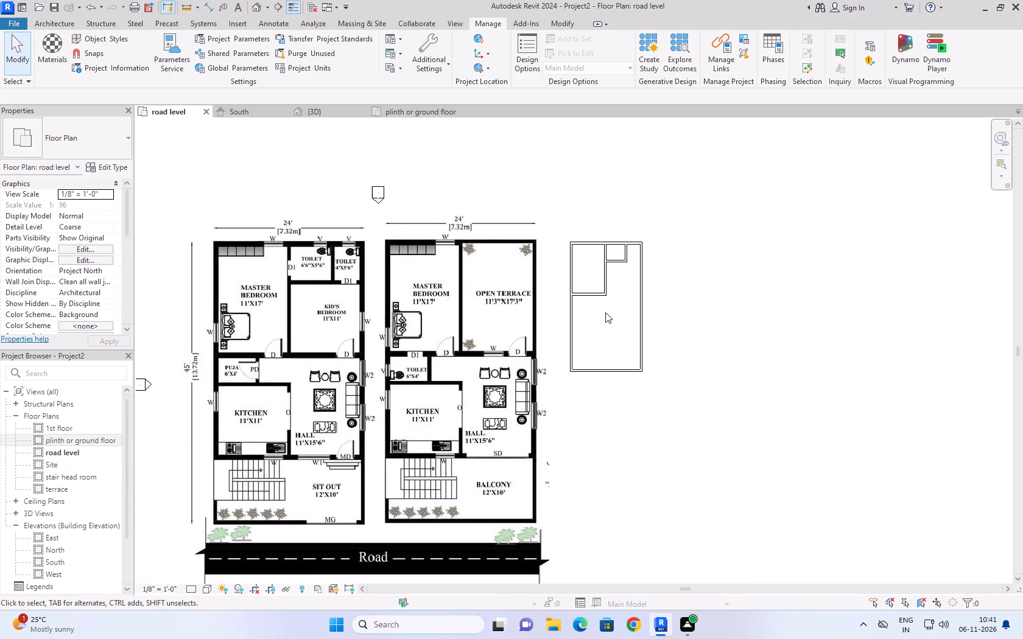
pyautogui.scroll(-1, 619, 301)
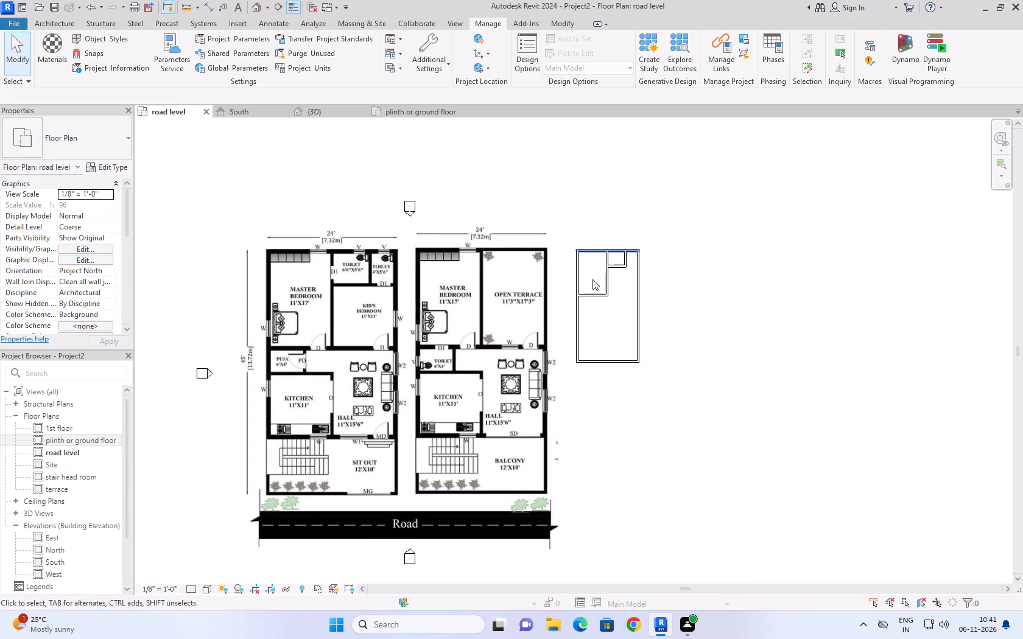
pyautogui.scroll(7, 656, 264)
pyautogui.scroll(-1, 656, 264)
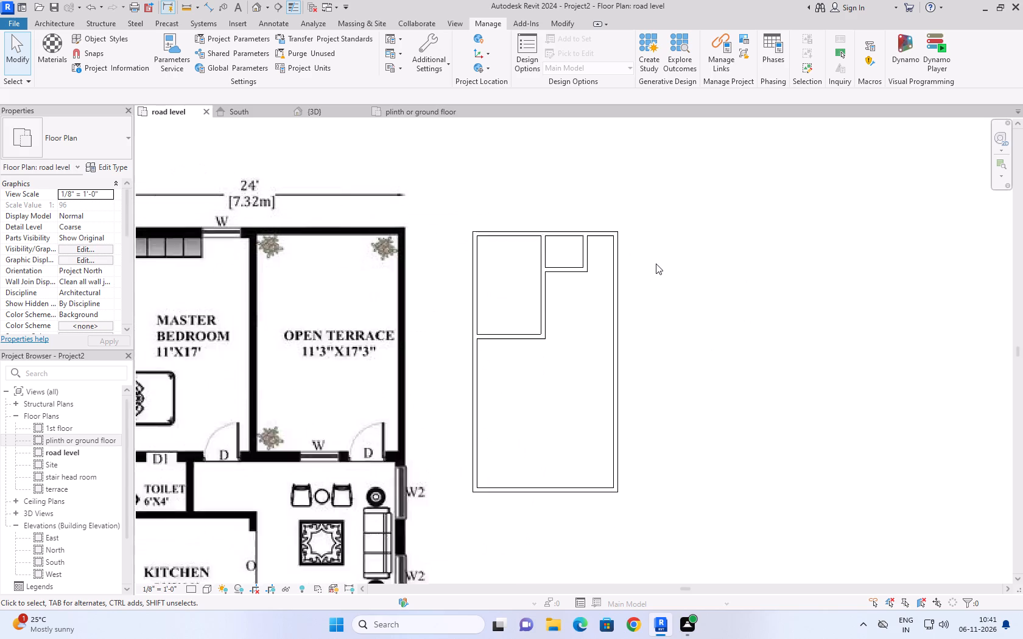
pyautogui.scroll(-6, 656, 264)
pyautogui.scroll(4, 627, 279)
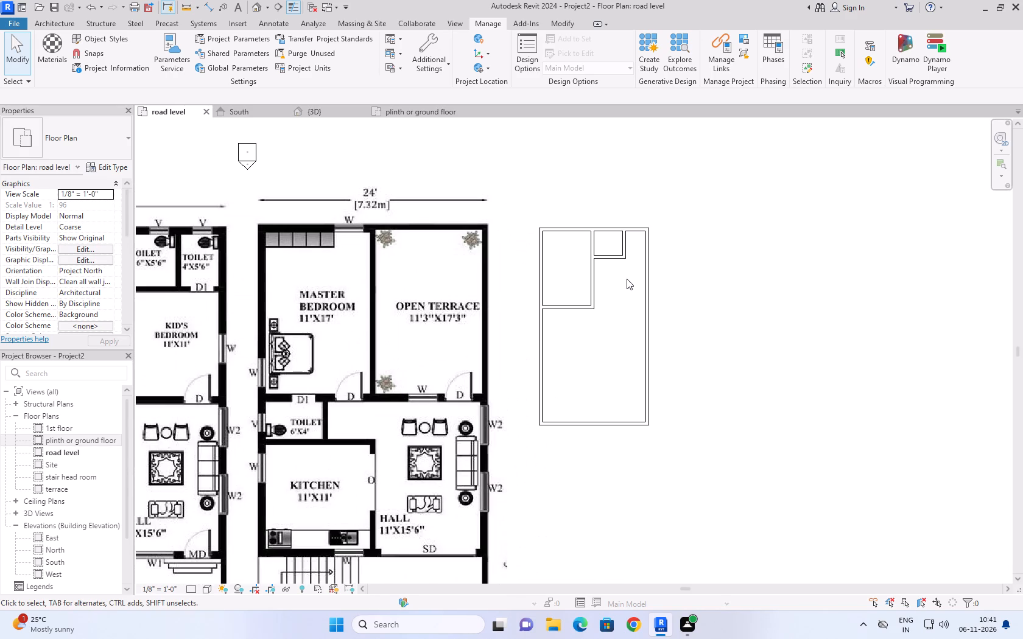
# Open the 3D view and inspect the new outer and interior walls from several angles.
pyautogui.click(340, 114)
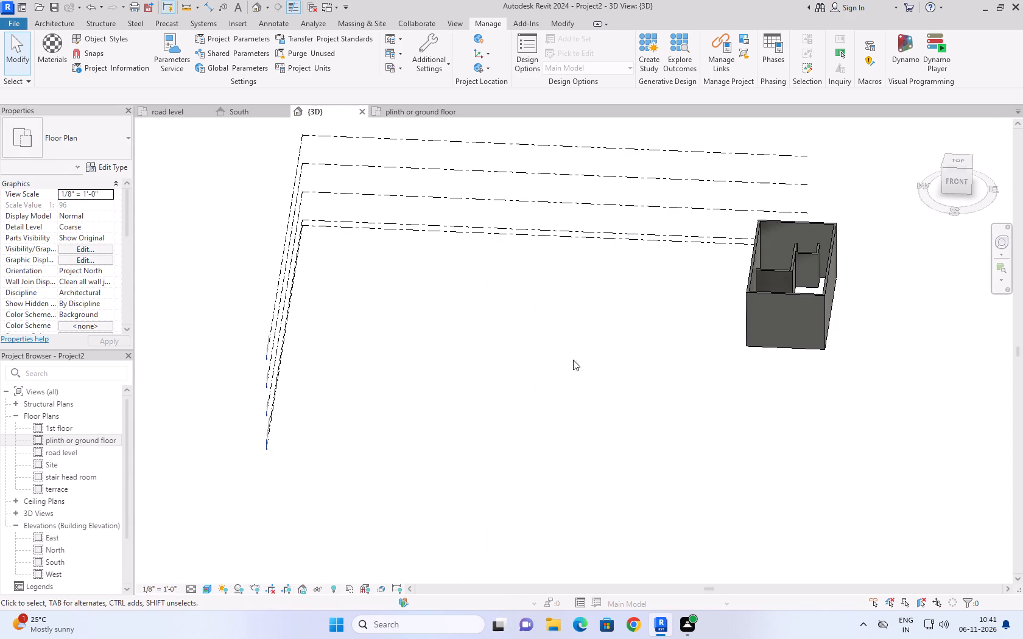
pyautogui.moveTo(874, 304); pyautogui.dragTo(572, 381, button='middle')
pyautogui.scroll(7, 545, 359)
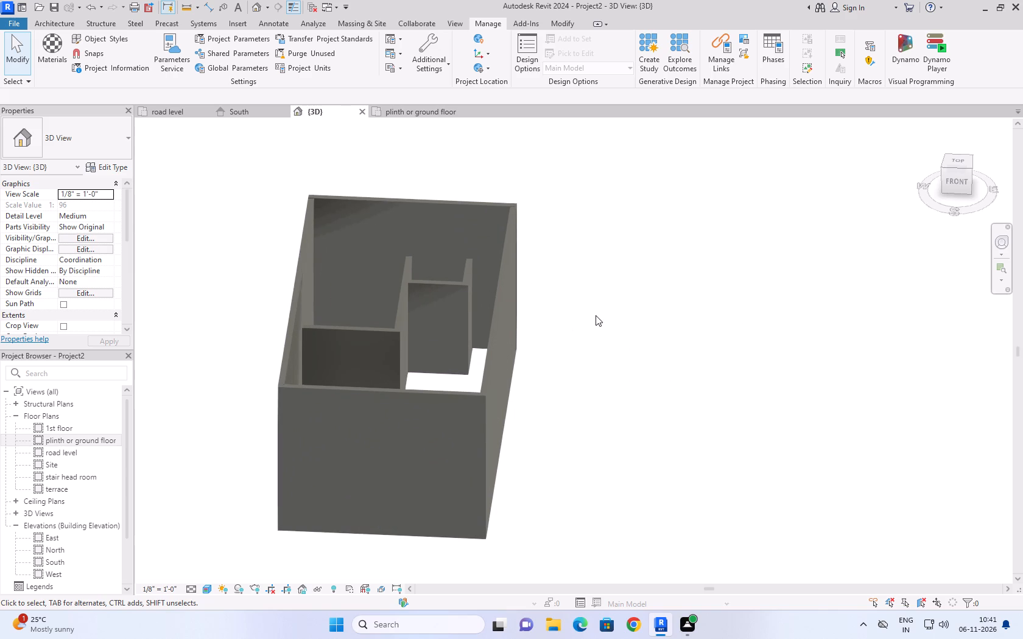
pyautogui.keyDown('shift'); pyautogui.moveTo(598, 315); pyautogui.dragTo(584, 344, button='middle'); pyautogui.keyUp('shift')
pyautogui.scroll(-3, 593, 327)
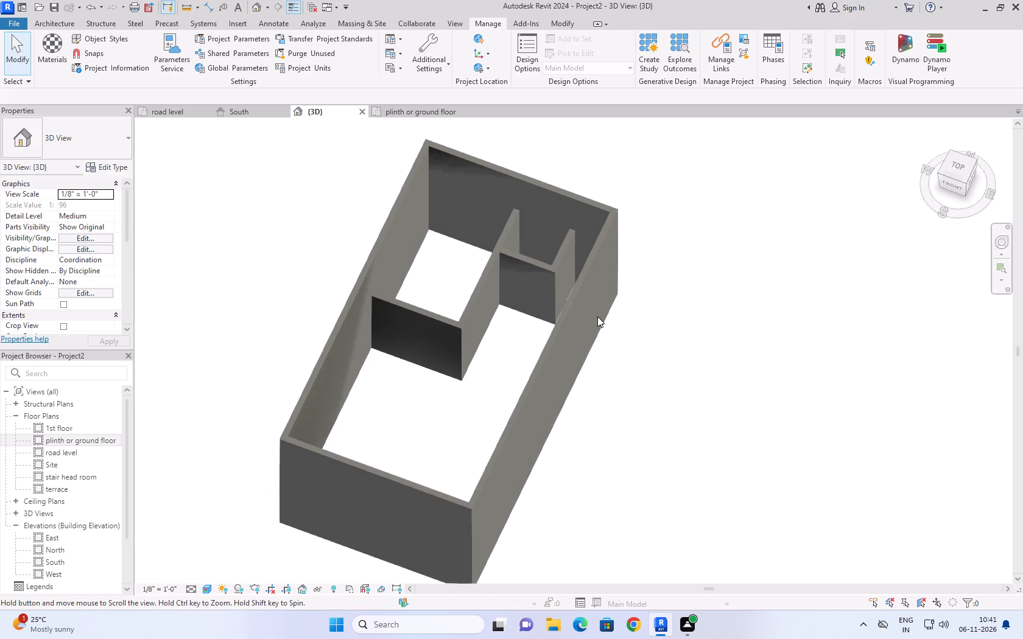
pyautogui.scroll(-3, 597, 316)
pyautogui.keyDown('shift'); pyautogui.moveTo(628, 389); pyautogui.dragTo(699, 441, button='middle'); pyautogui.keyUp('shift')
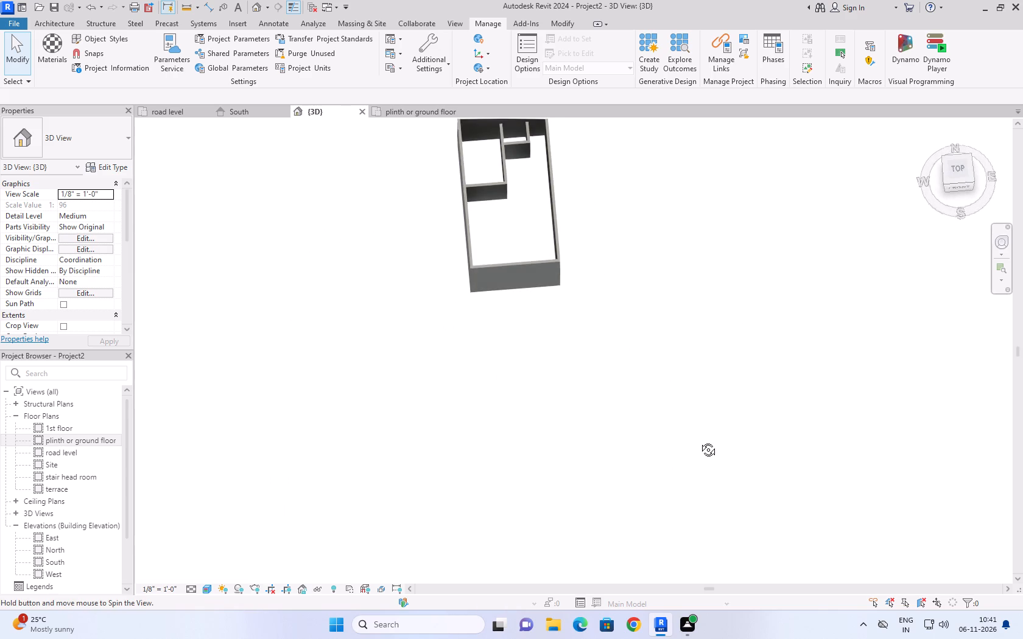
# Inspect the new outer and interior walls in 3D from above and from the home isometric orientation.
pyautogui.keyDown('shift'); pyautogui.moveTo(699, 441); pyautogui.dragTo(701, 427, button='middle'); pyautogui.keyUp('shift')
pyautogui.moveTo(639, 244); pyautogui.dragTo(606, 356, button='middle')
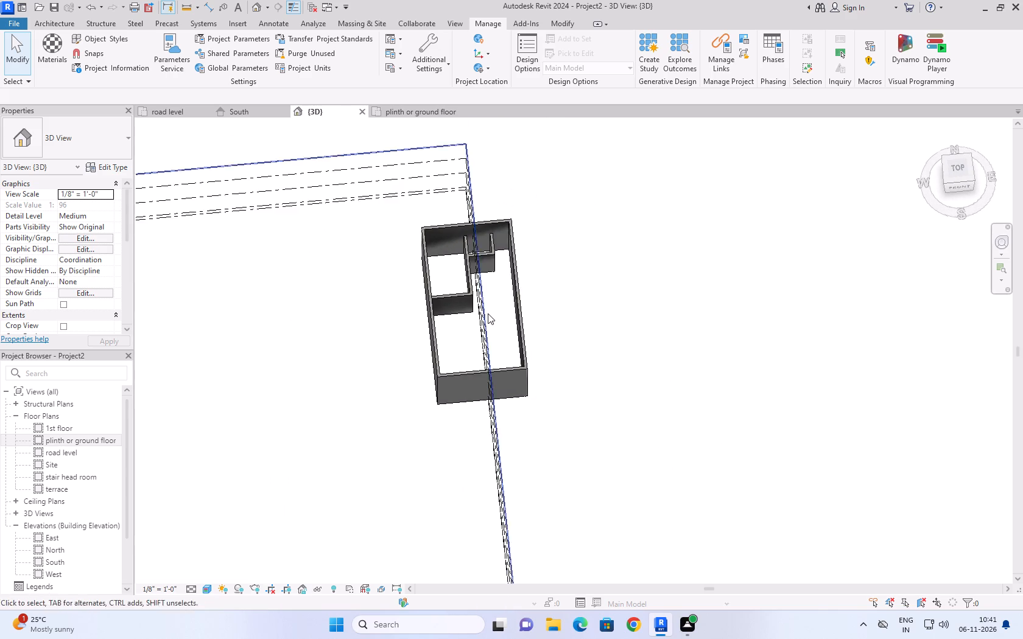
pyautogui.scroll(3, 488, 313)
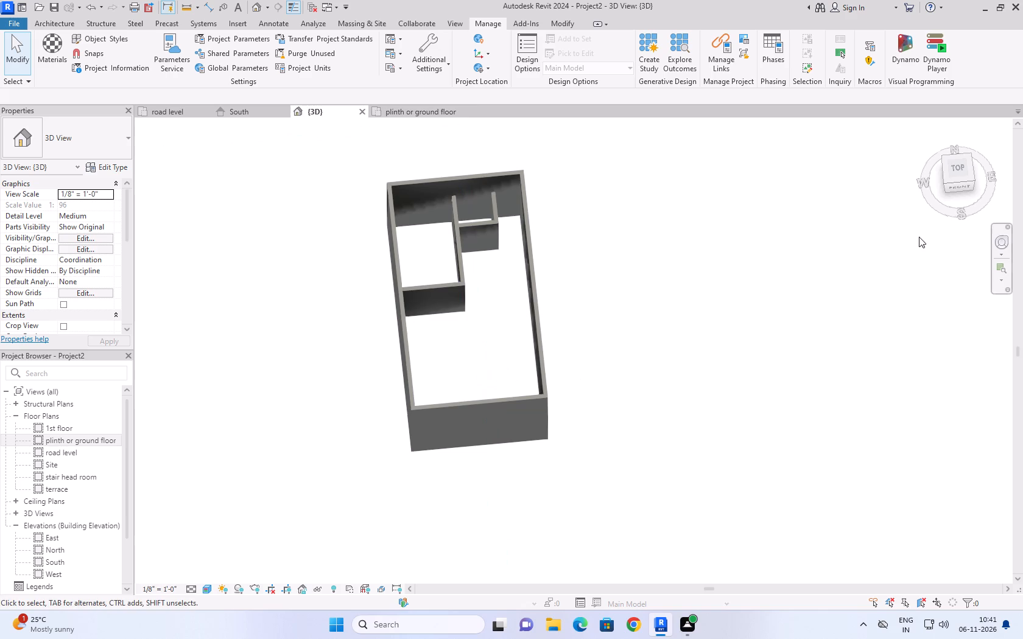
pyautogui.click(930, 131)
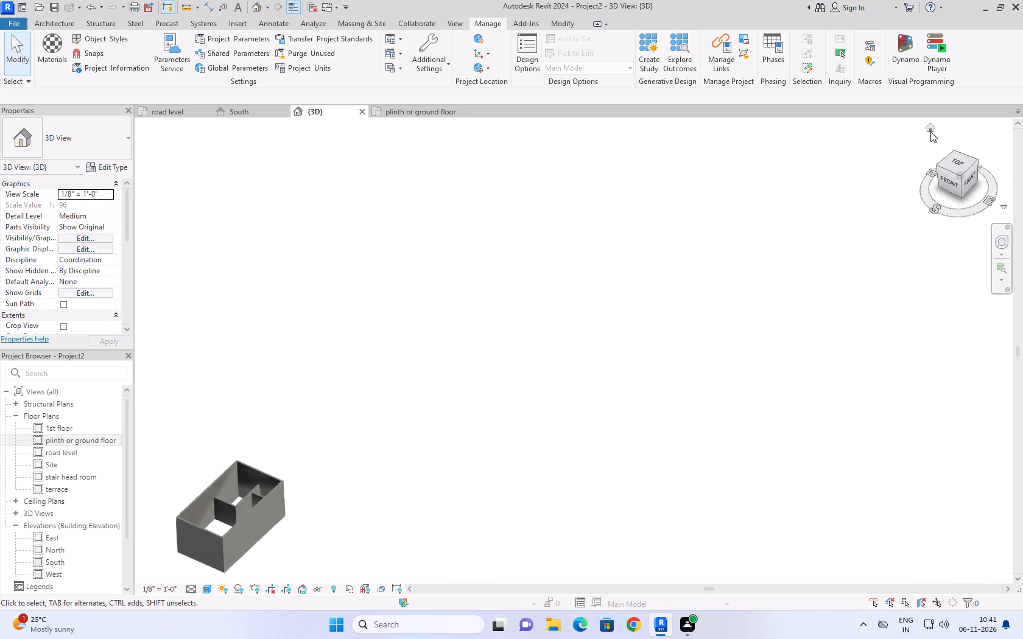
pyautogui.scroll(6, 871, 431)
pyautogui.moveTo(879, 380); pyautogui.dragTo(651, 335, button='middle')
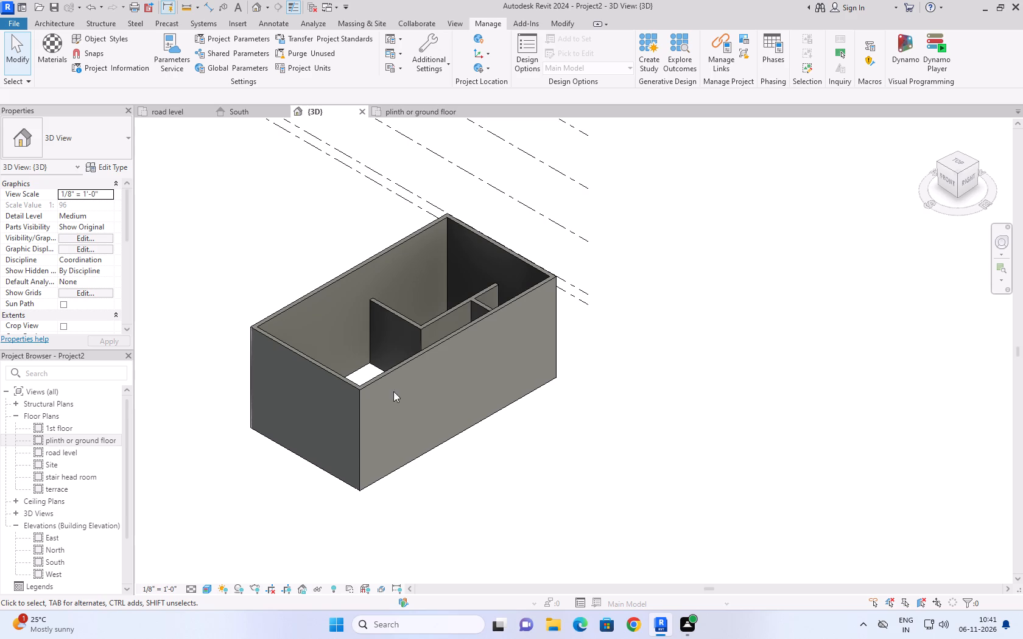
# Select all 9" wall instances and set their base constraint to road level and top constraint up to level 1st floor.
pyautogui.click(362, 387)
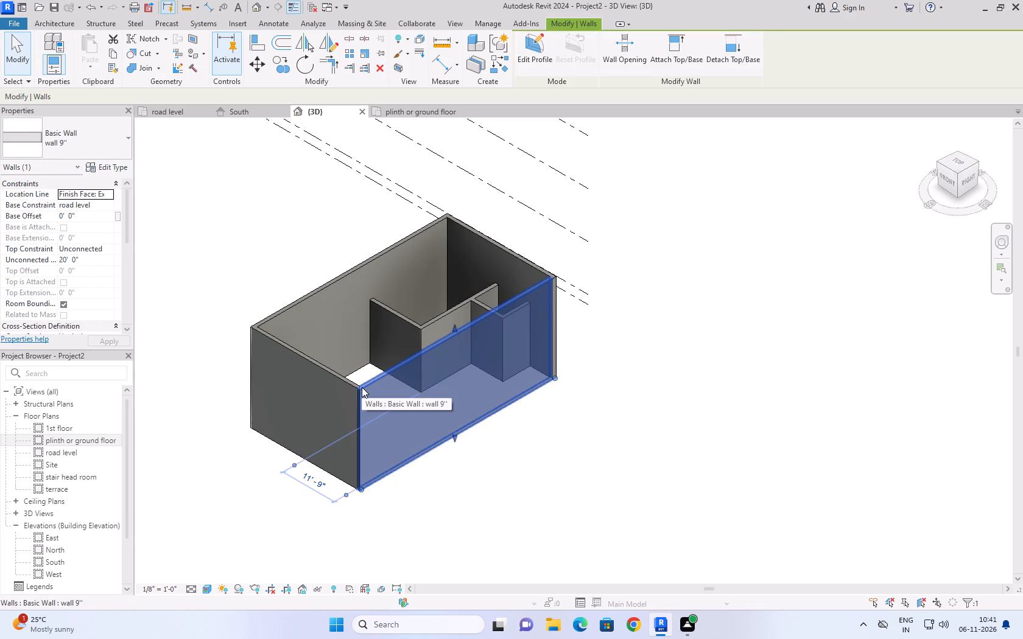
pyautogui.click(107, 248)
pyautogui.click(107, 248)
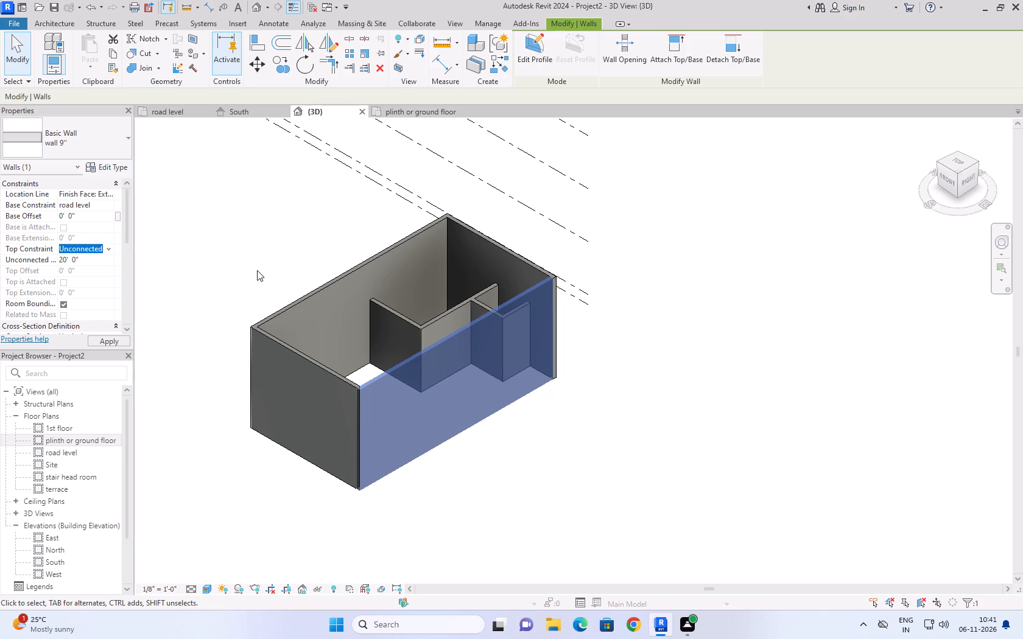
pyautogui.write('sa')
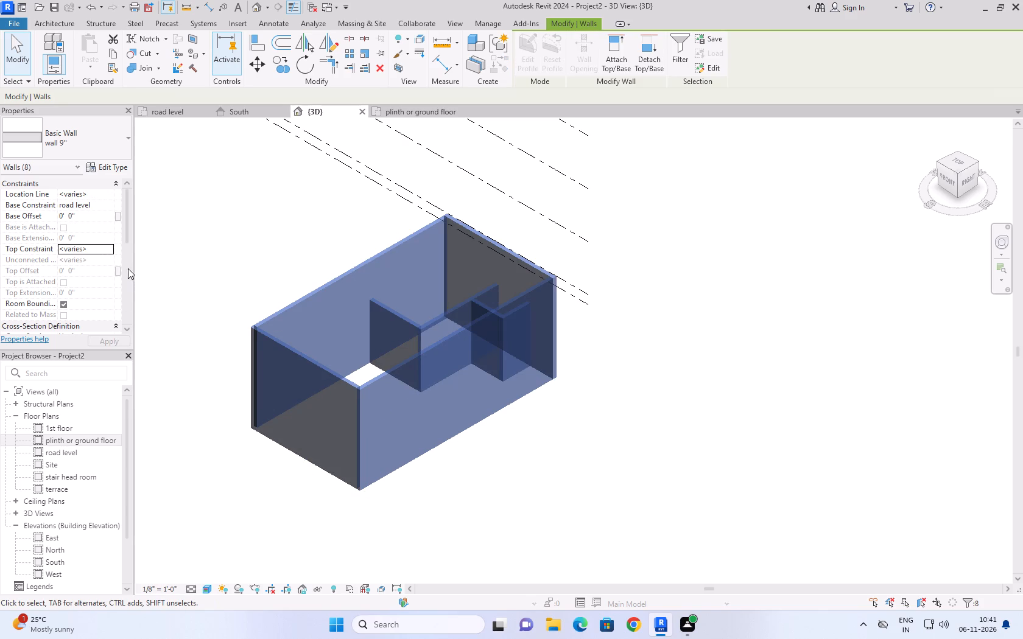
pyautogui.click(105, 204)
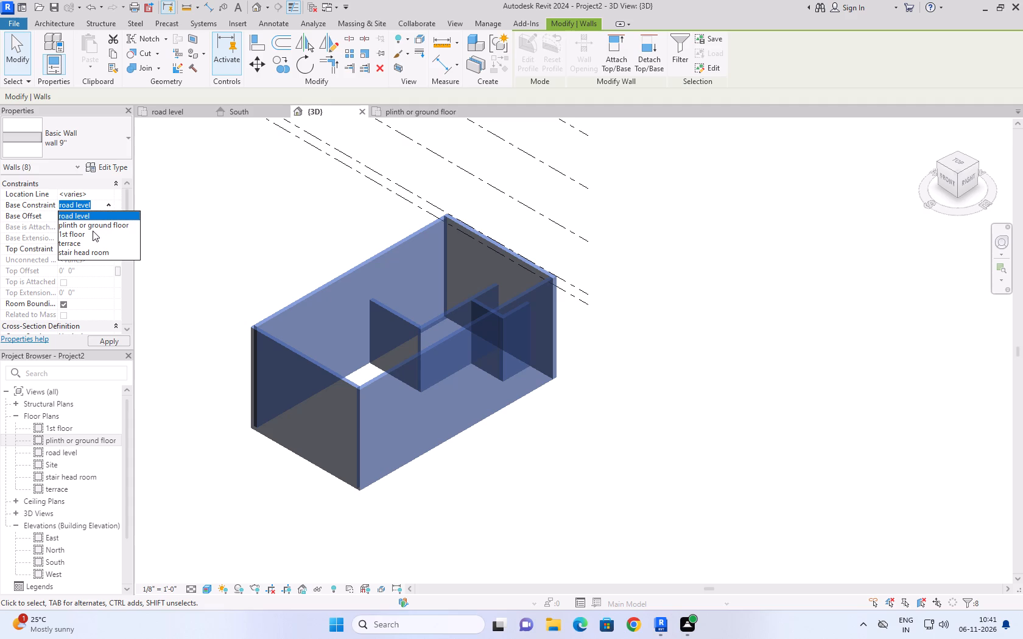
pyautogui.click(88, 228)
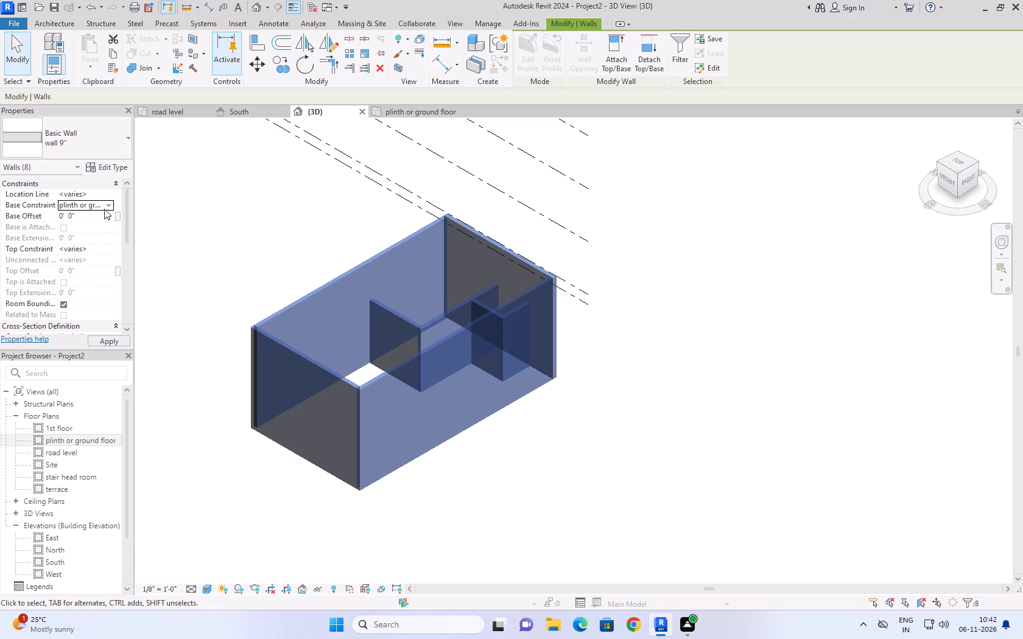
pyautogui.click(108, 206)
pyautogui.click(81, 234)
pyautogui.click(107, 205)
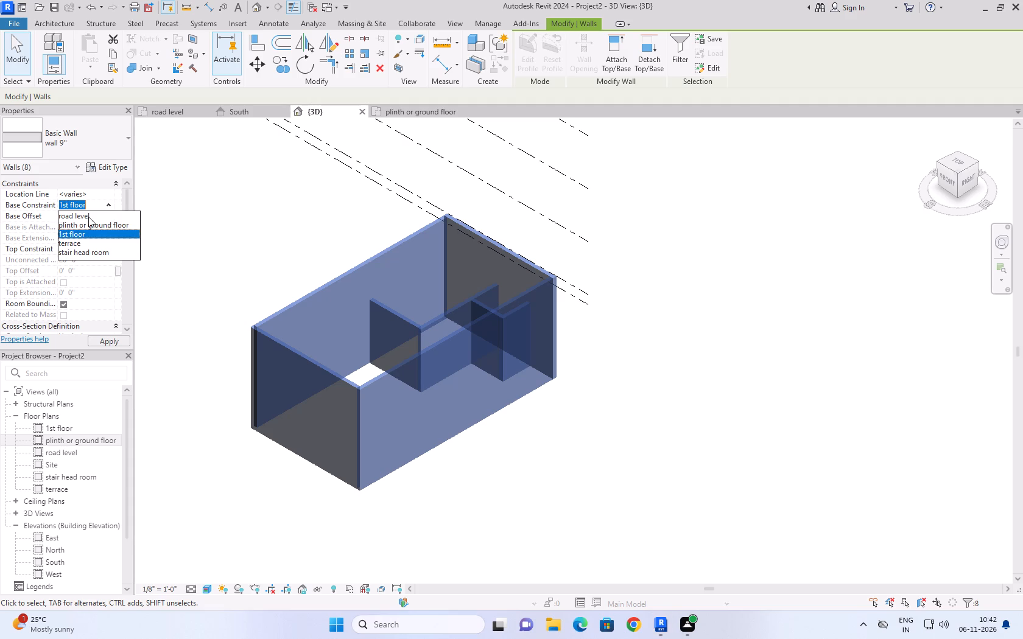
pyautogui.click(88, 217)
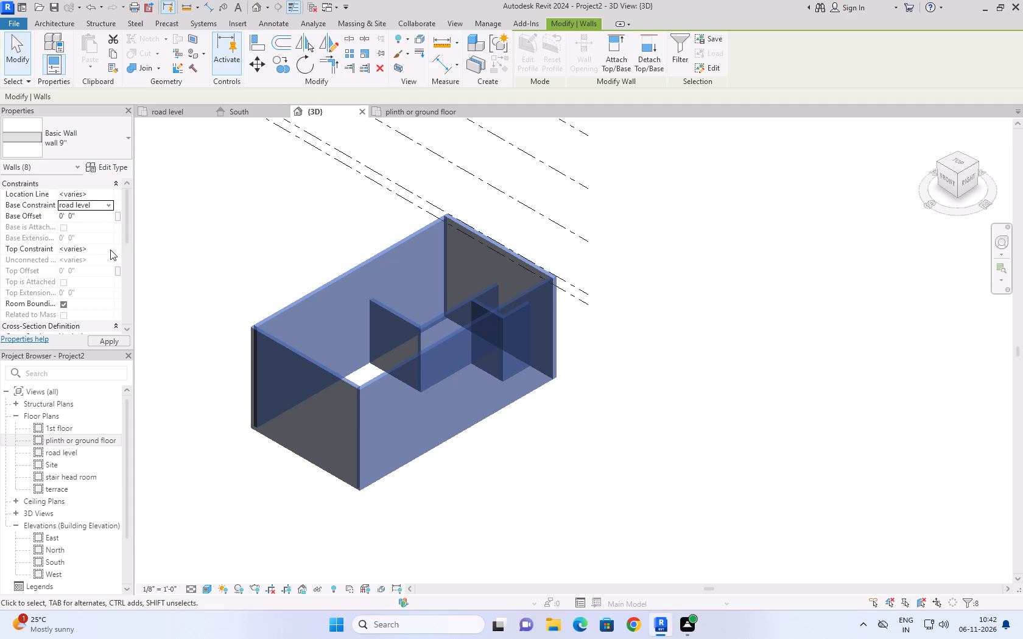
pyautogui.click(110, 250)
pyautogui.click(113, 287)
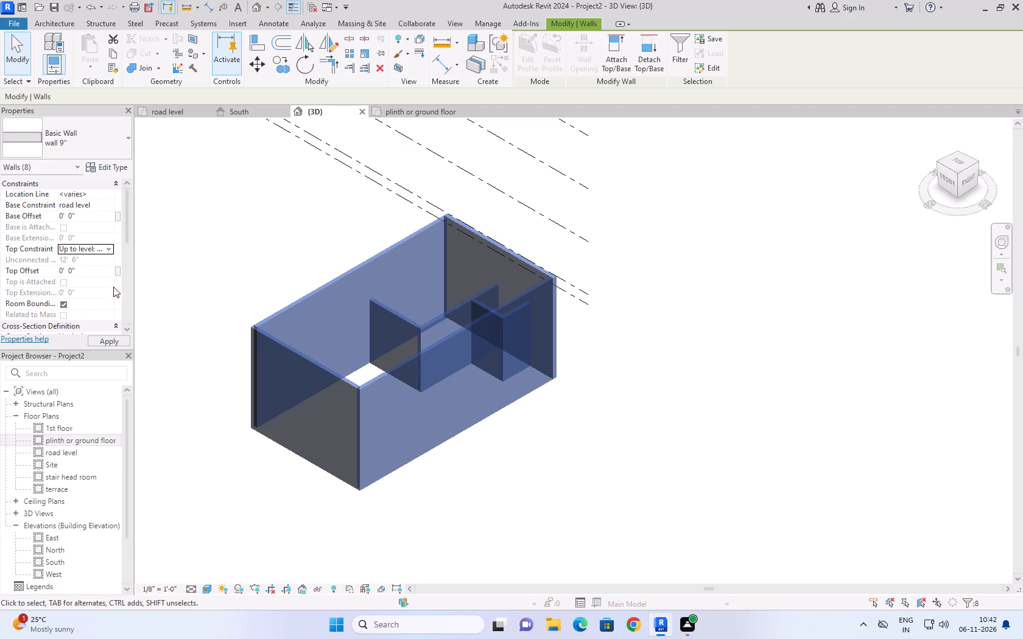
pyautogui.click(267, 238)
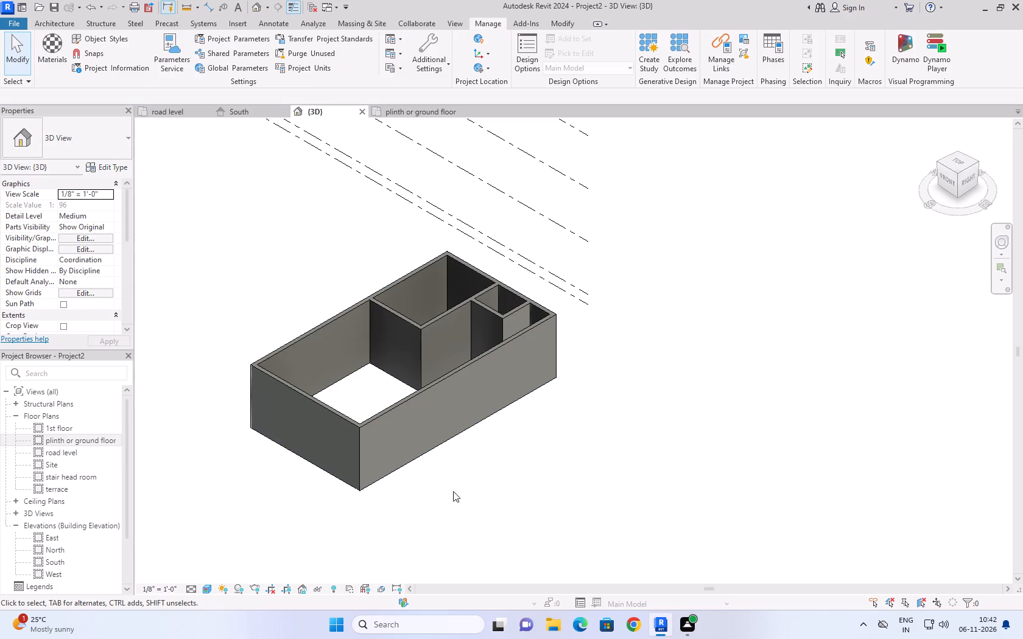
# Go to the road level floor plan and check the length format in the project units.
pyautogui.scroll(7, 308, 386)
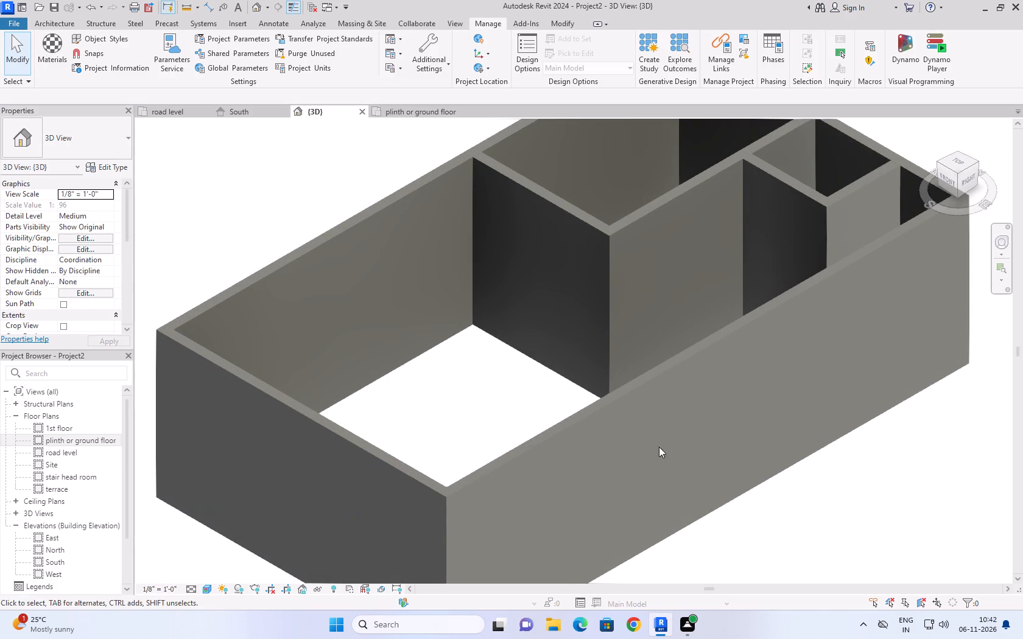
pyautogui.scroll(-4, 715, 472)
pyautogui.moveTo(843, 525); pyautogui.dragTo(700, 469, button='middle')
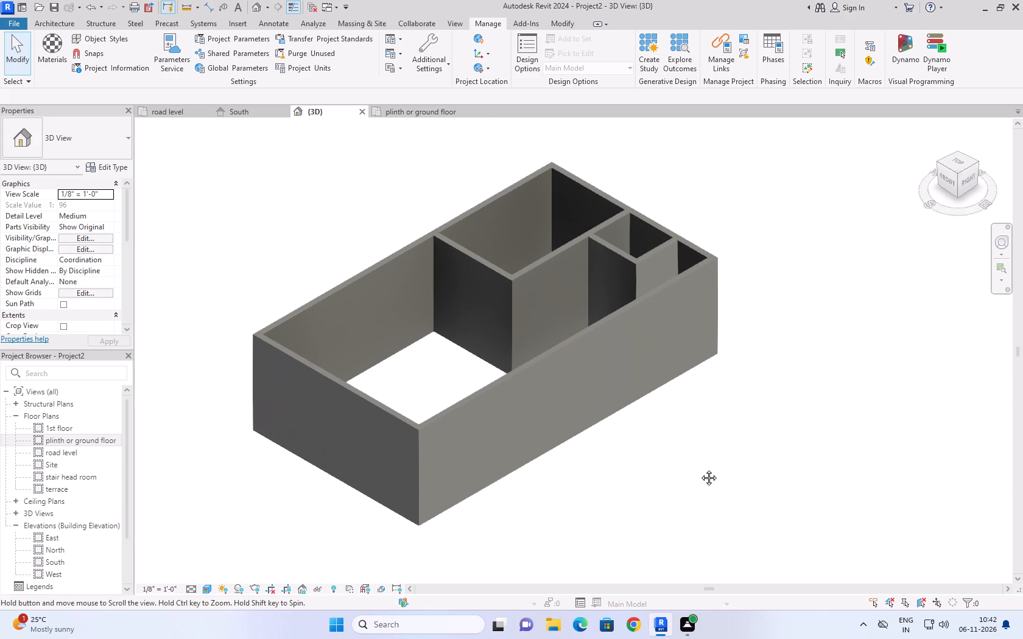
pyautogui.moveTo(700, 469); pyautogui.dragTo(698, 469, button='middle')
pyautogui.click(186, 116)
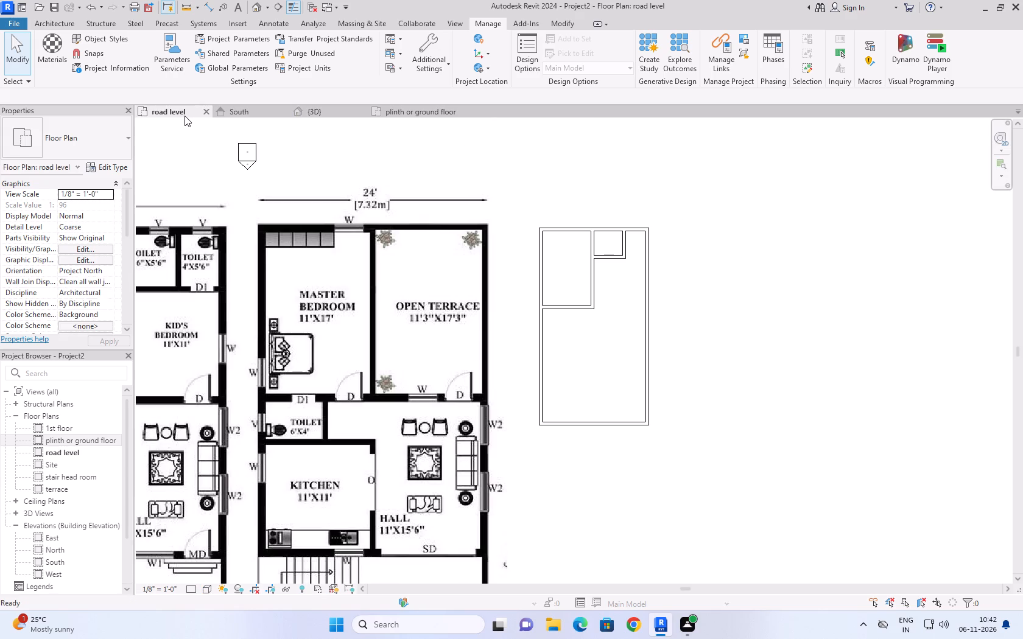
pyautogui.click(608, 371)
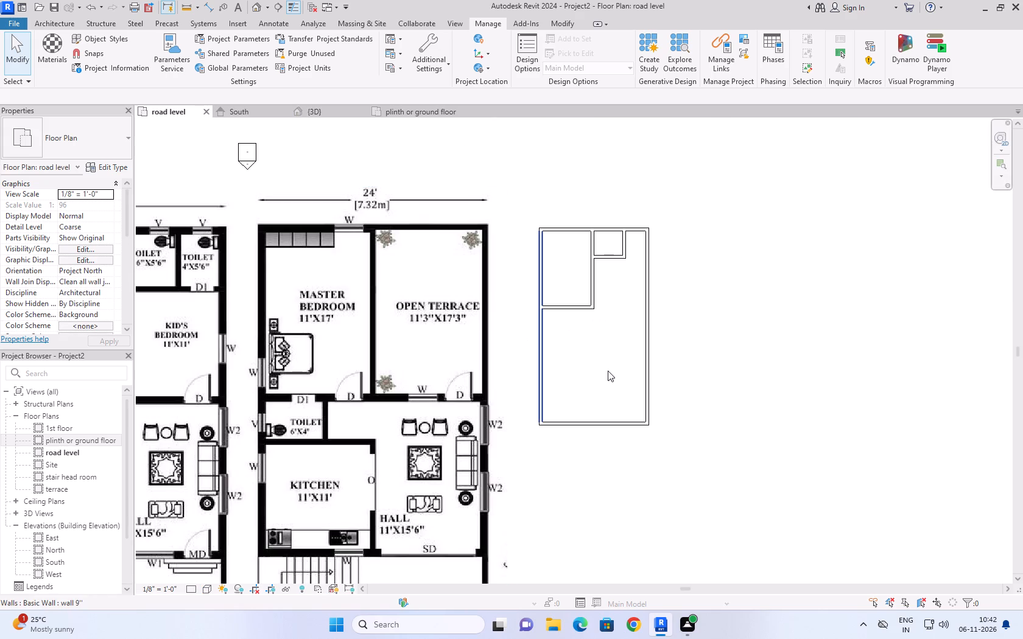
pyautogui.write('un')
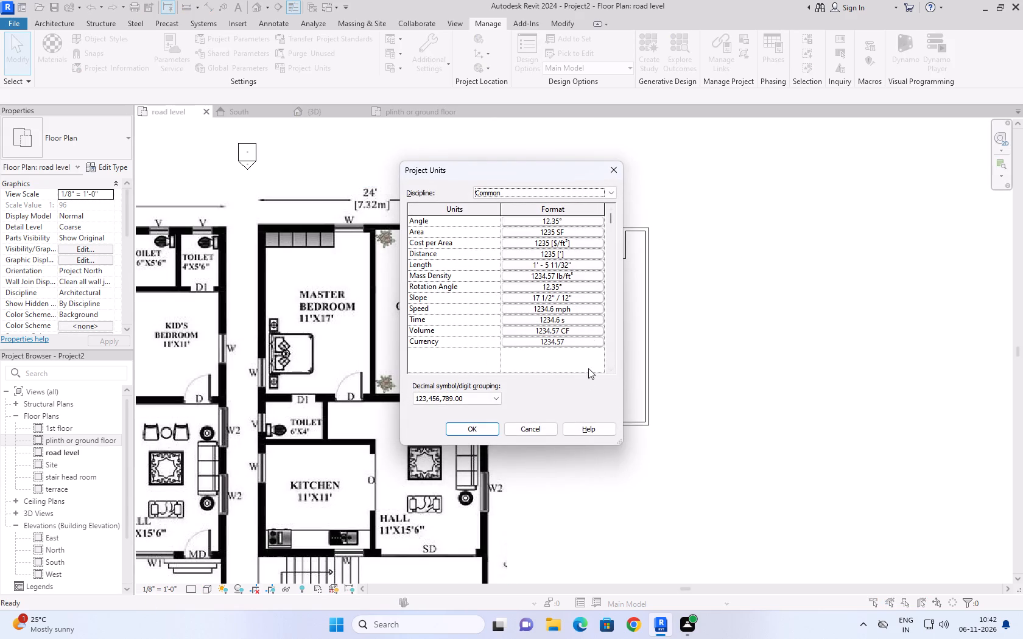
pyautogui.click(546, 264)
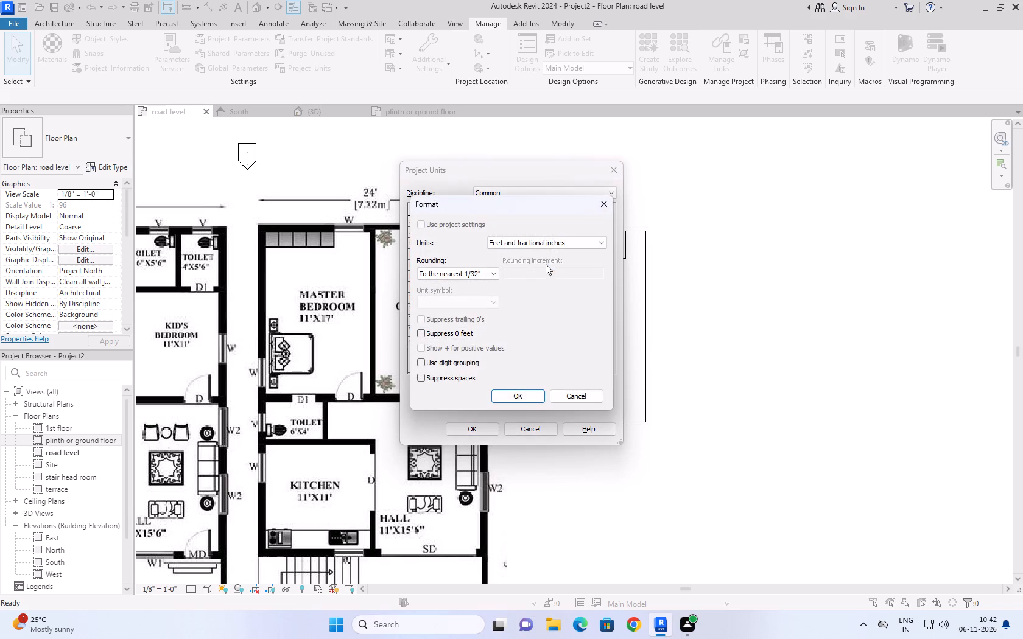
pyautogui.click(508, 391)
pyautogui.click(479, 425)
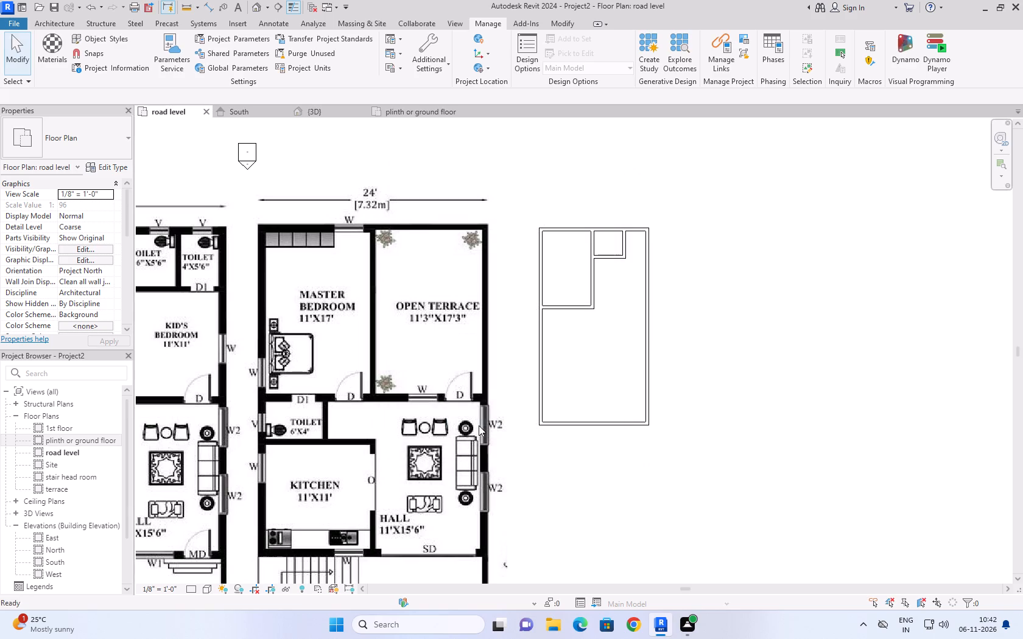
# Check the second toilet's width with an aligned dimension preview from the first toilet's east wall to the outer east wall's inner face.
pyautogui.scroll(2, 616, 354)
pyautogui.scroll(-2, 621, 356)
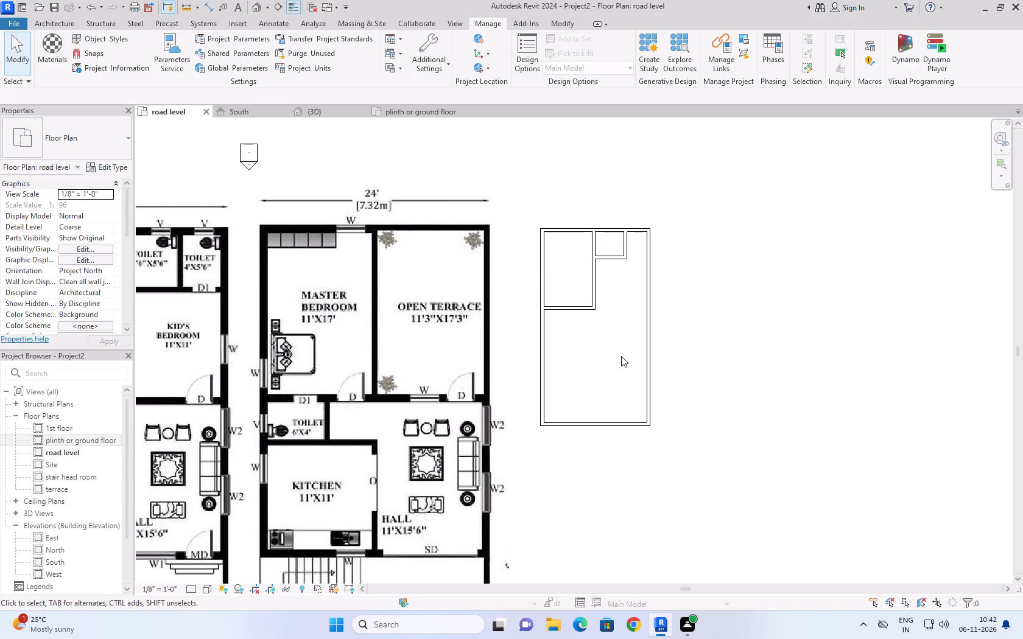
pyautogui.scroll(-2, 622, 357)
pyautogui.scroll(5, 639, 260)
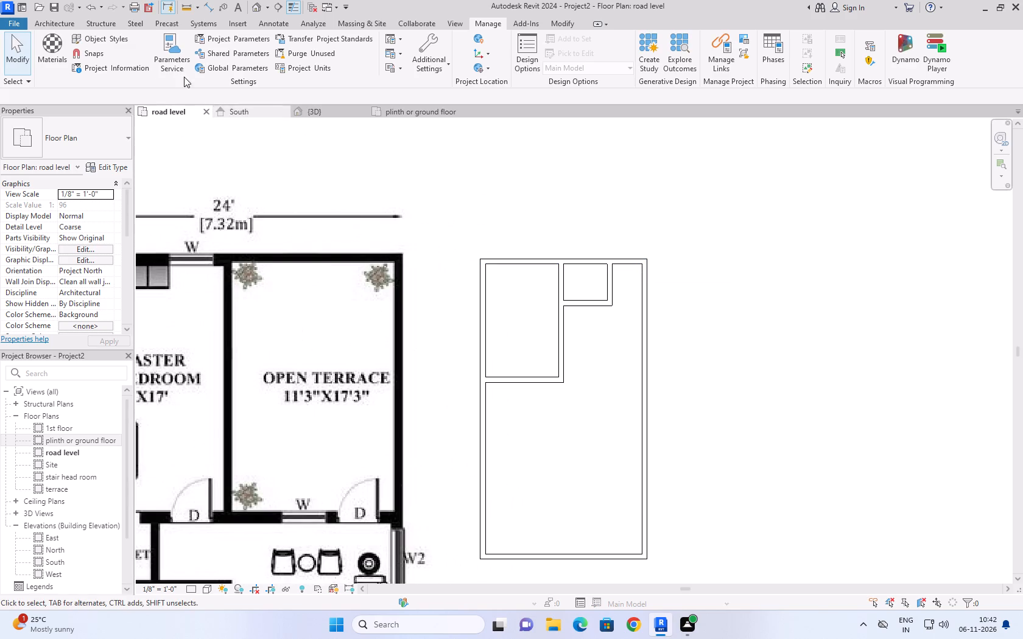
pyautogui.click(210, 10)
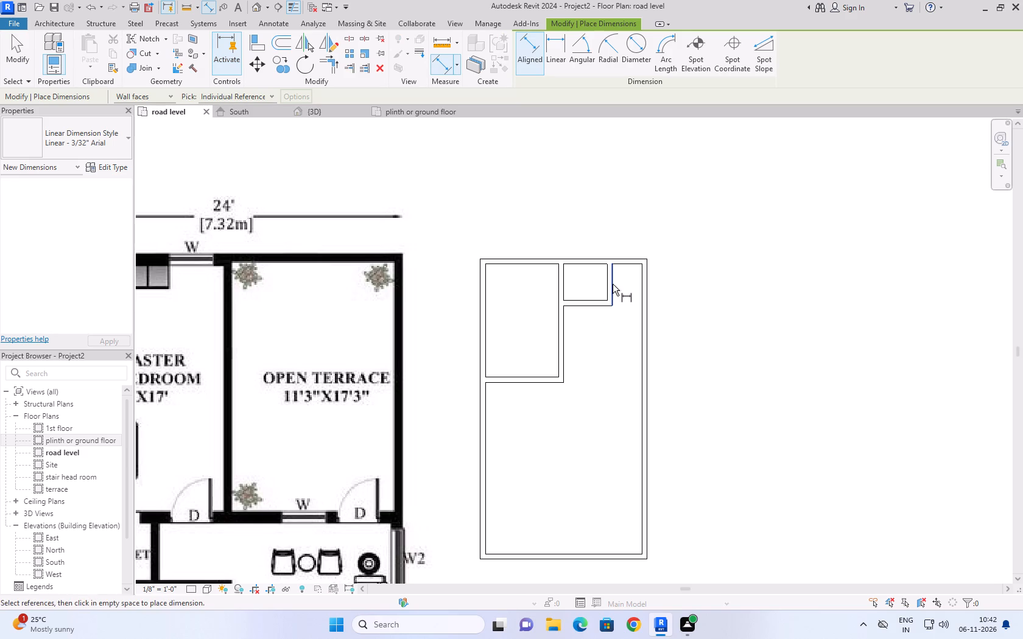
pyautogui.click(613, 284)
pyautogui.click(641, 281)
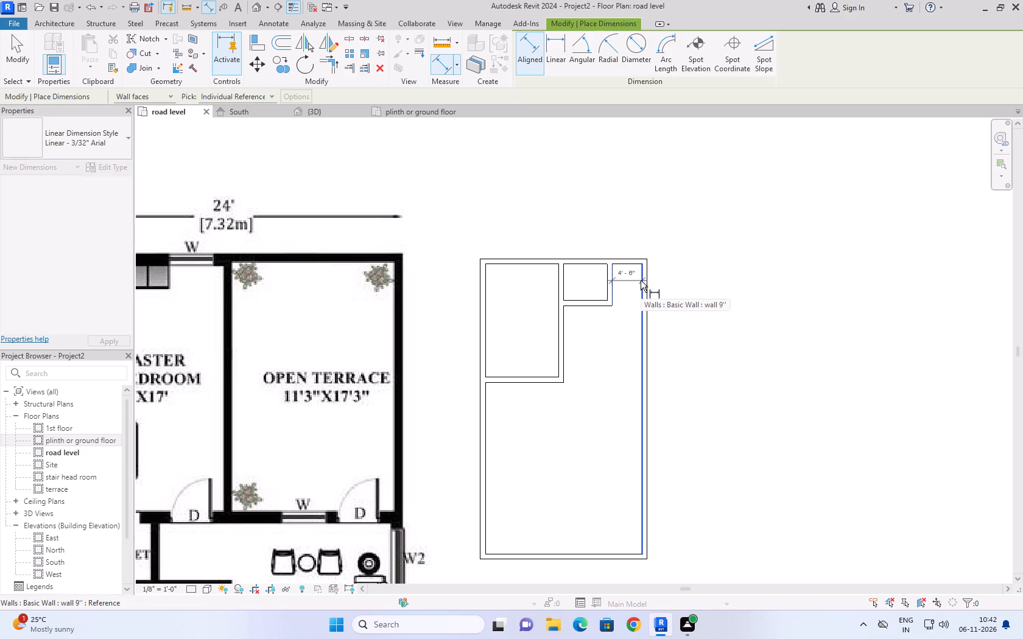
pyautogui.press('Escape')
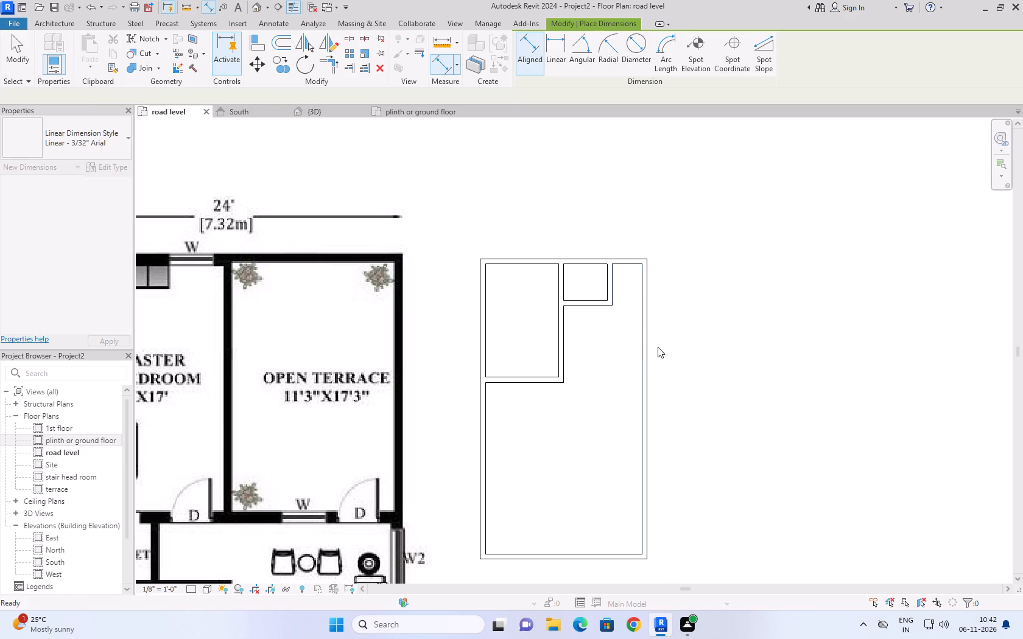
pyautogui.press('Escape')
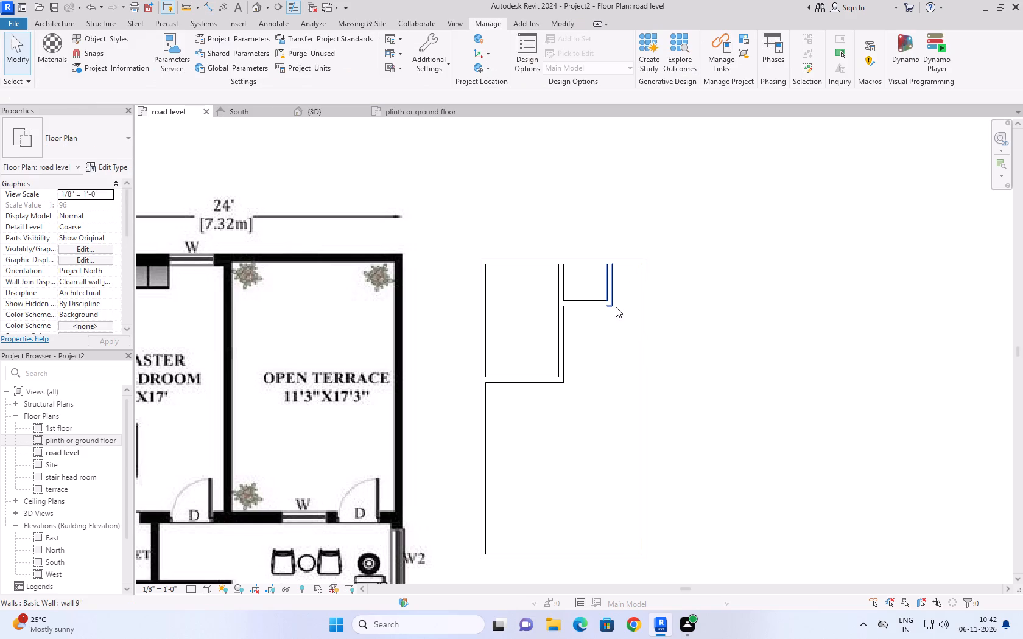
# Draw a matching 9" wall, 5'-3" long, extending the first toilet's south wall line to the outer east wall to enclose the second toilet.
pyautogui.click(595, 302)
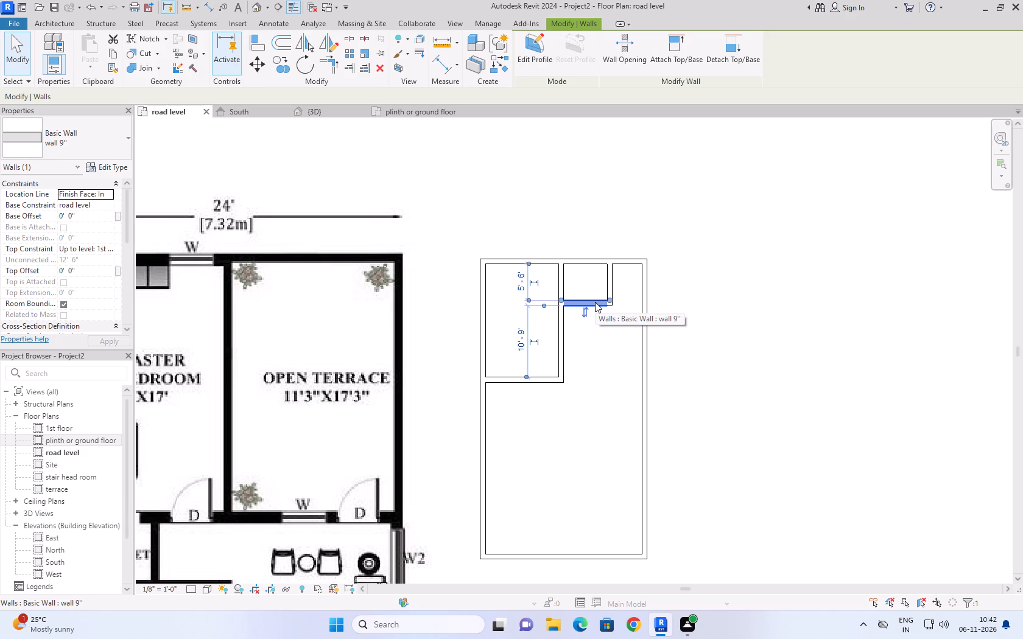
pyautogui.write('cs')
pyautogui.scroll(3, 628, 310)
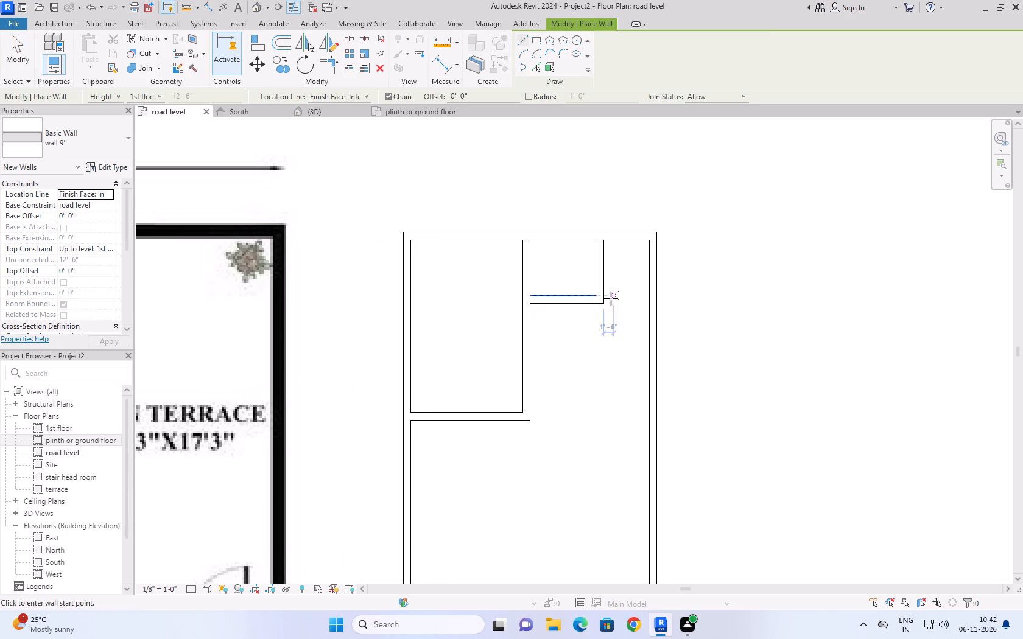
pyautogui.click(600, 299)
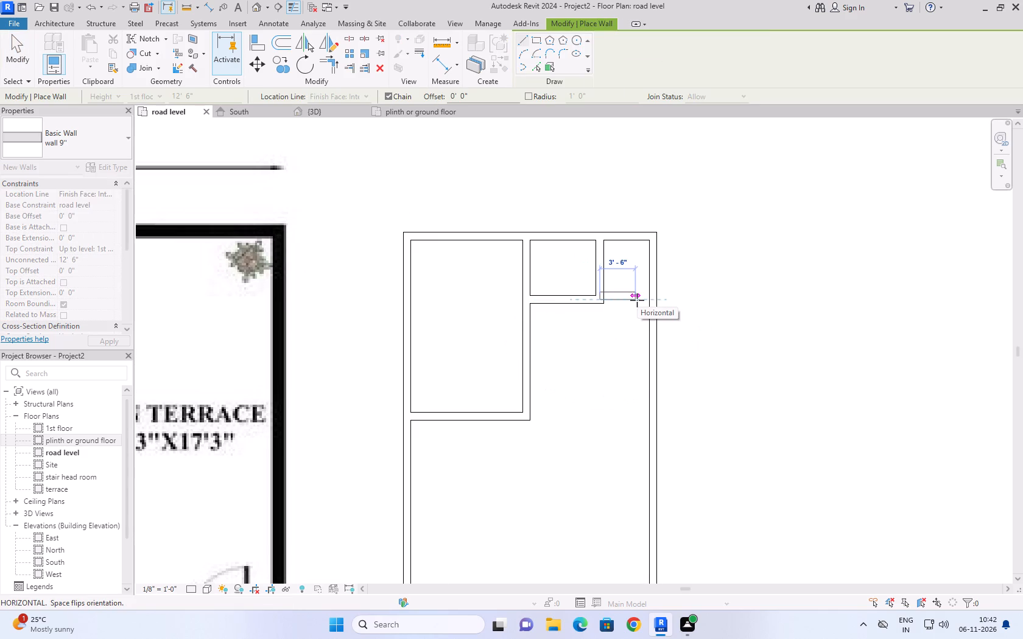
pyautogui.press('space')
pyautogui.press('Escape')
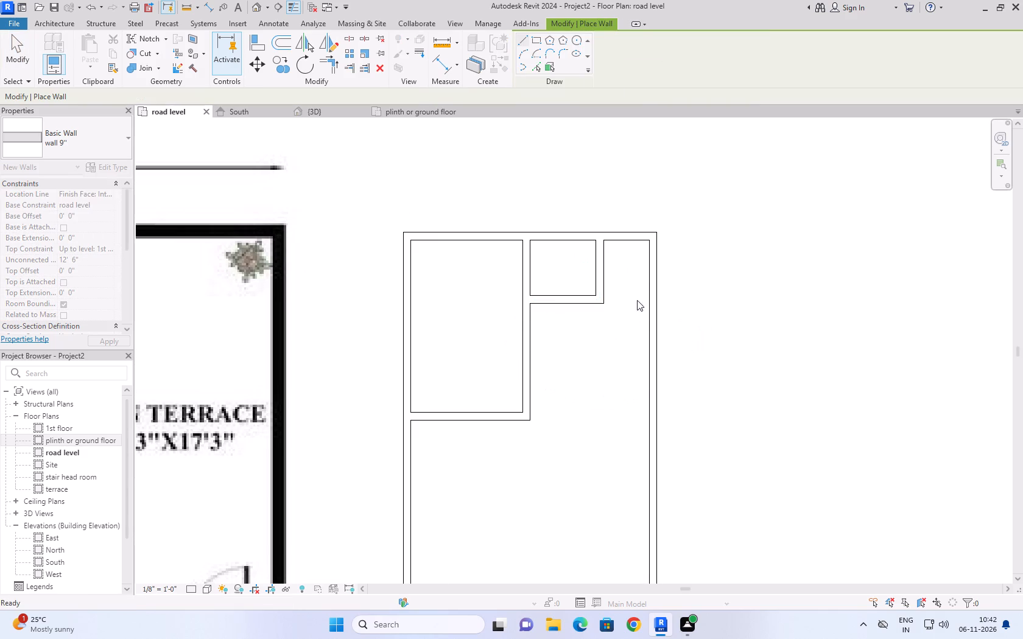
pyautogui.click(599, 294)
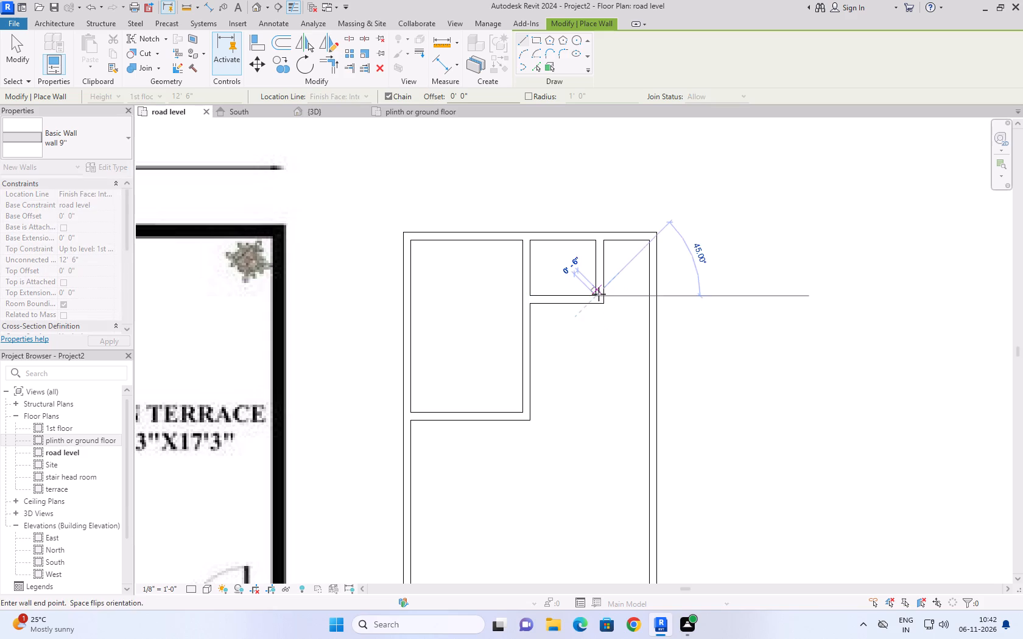
pyautogui.press('space')
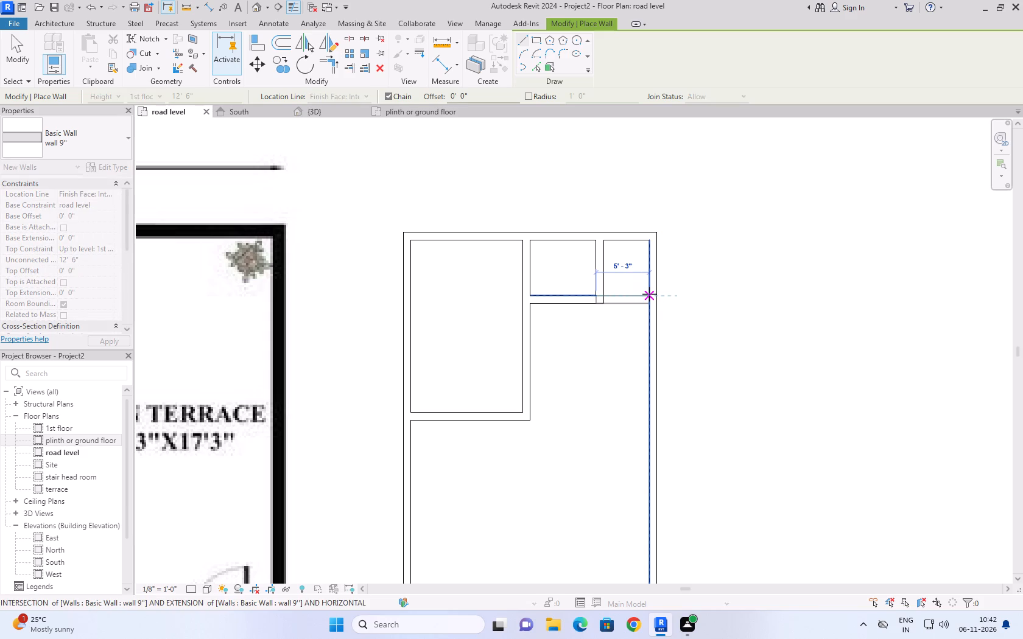
pyautogui.click(650, 294)
pyautogui.press('Escape')
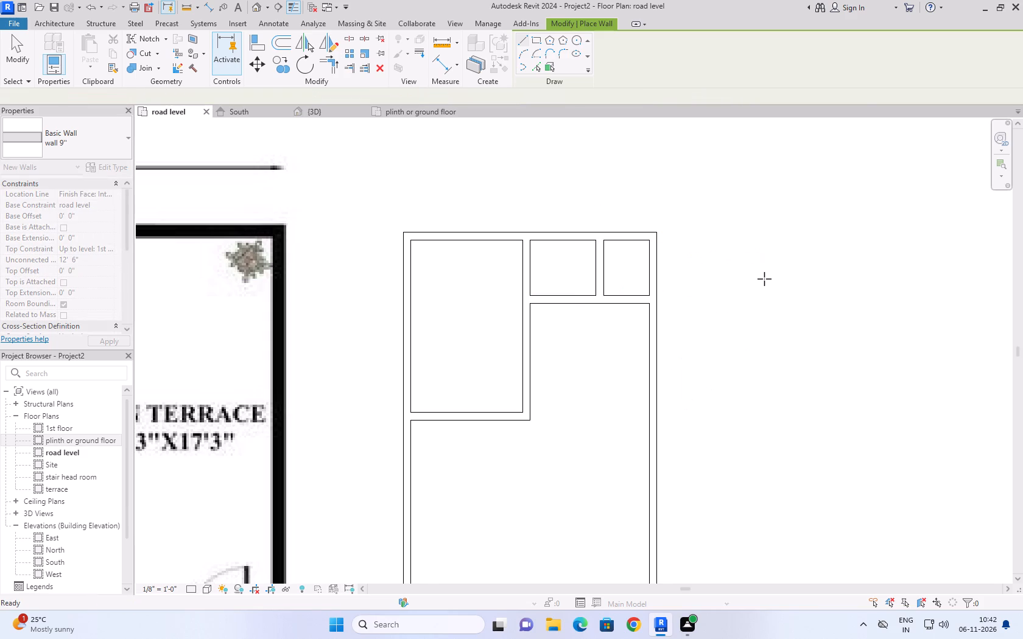
pyautogui.scroll(-8, 768, 279)
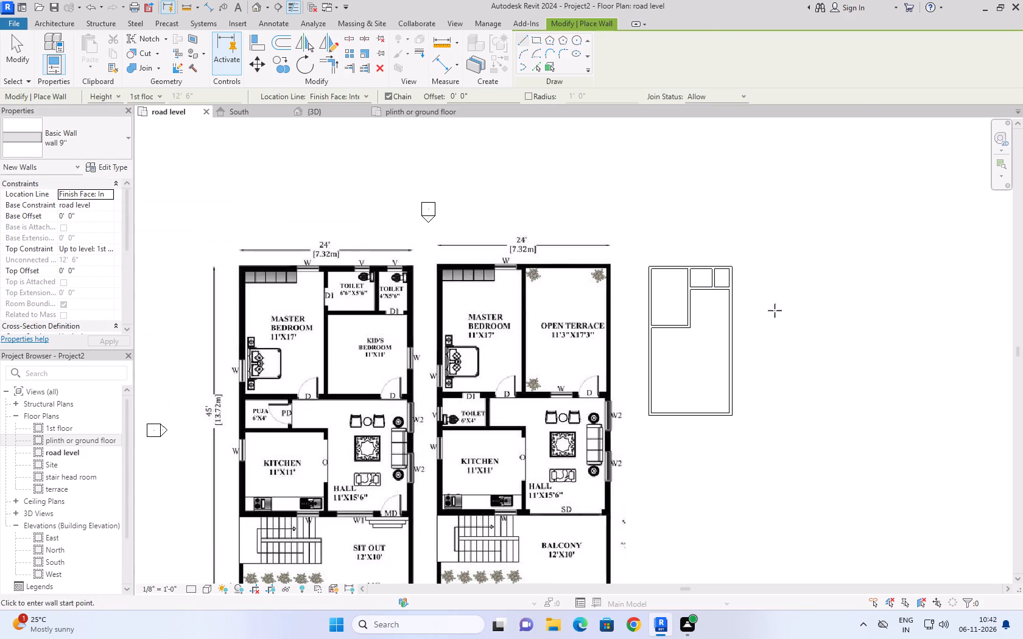
# Draw a 9" wall, 12'-6" long, extending the master bedroom's south wall line to the outer east wall to enclose the kid's bedroom.
pyautogui.scroll(-2, 783, 326)
pyautogui.scroll(3, 810, 358)
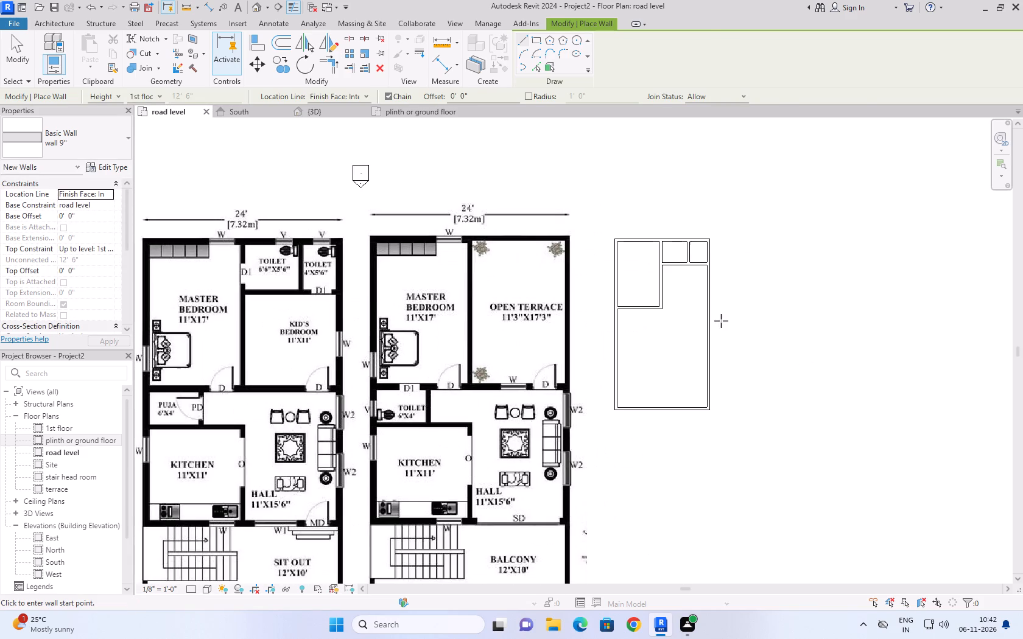
pyautogui.scroll(4, 682, 315)
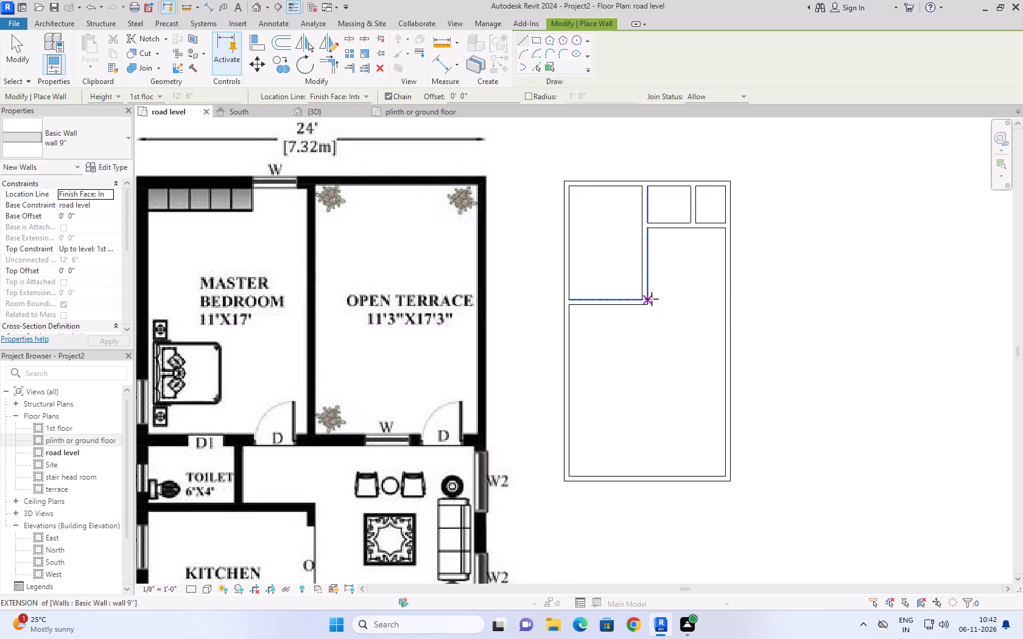
pyautogui.click(652, 299)
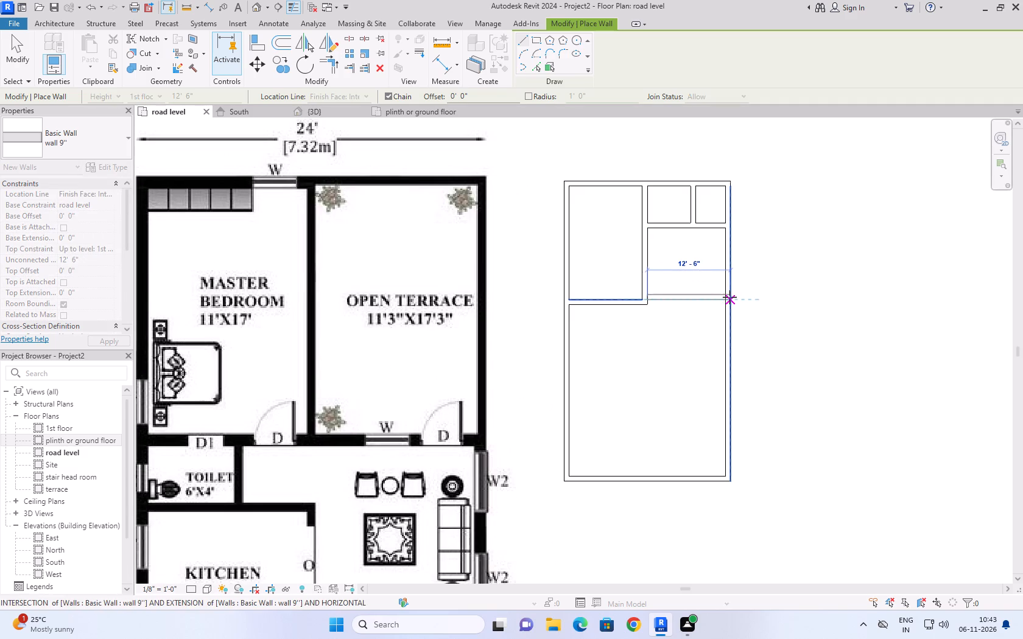
pyautogui.press('space')
pyautogui.click(730, 297)
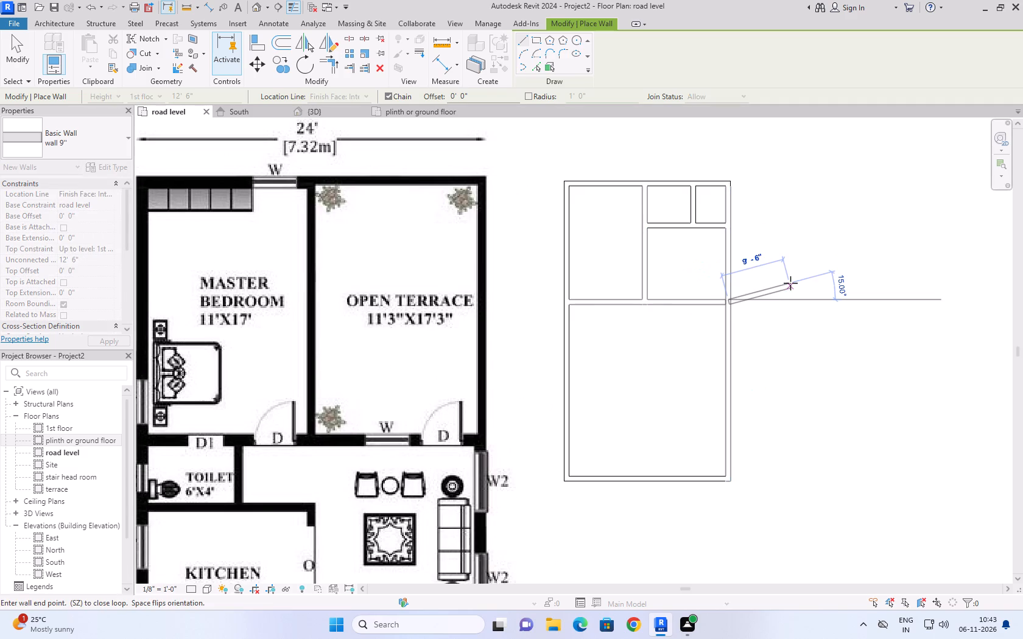
pyautogui.scroll(-3, 793, 283)
pyautogui.press('Escape')
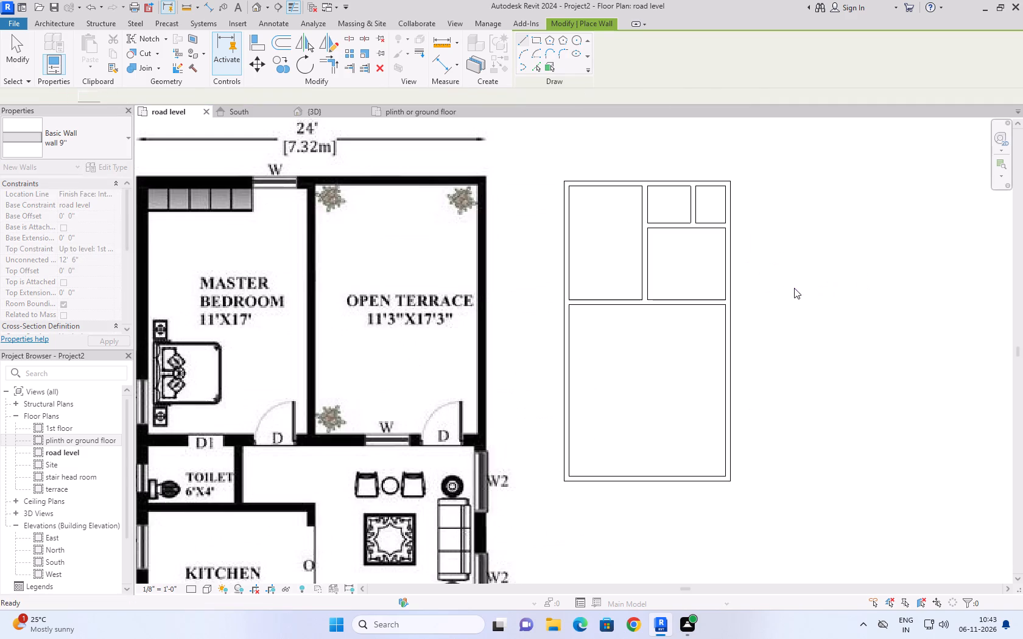
# Check the kid's bedroom's north-south depth with an aligned dimension preview between the inner faces of its south and north walls.
pyautogui.scroll(-2, 733, 358)
pyautogui.press('d')
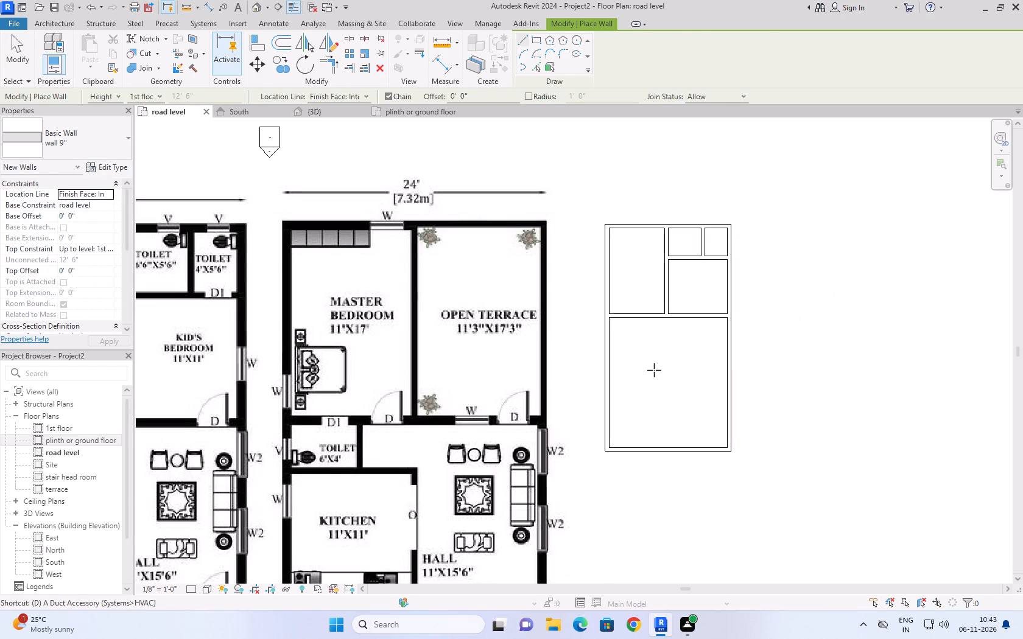
pyautogui.press('i')
pyautogui.click(712, 312)
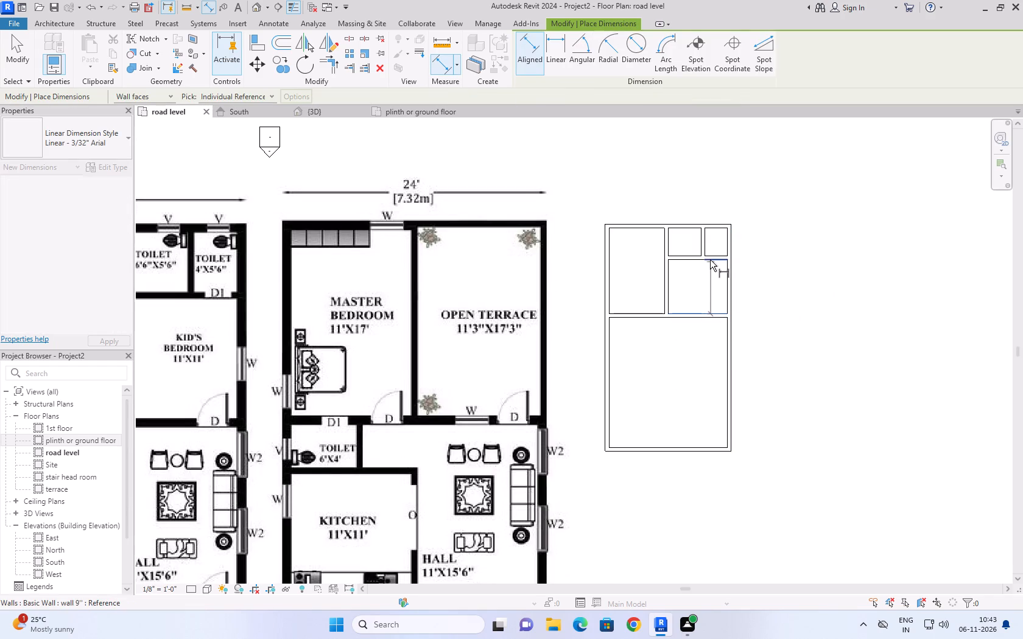
pyautogui.click(710, 260)
pyautogui.scroll(3, 750, 261)
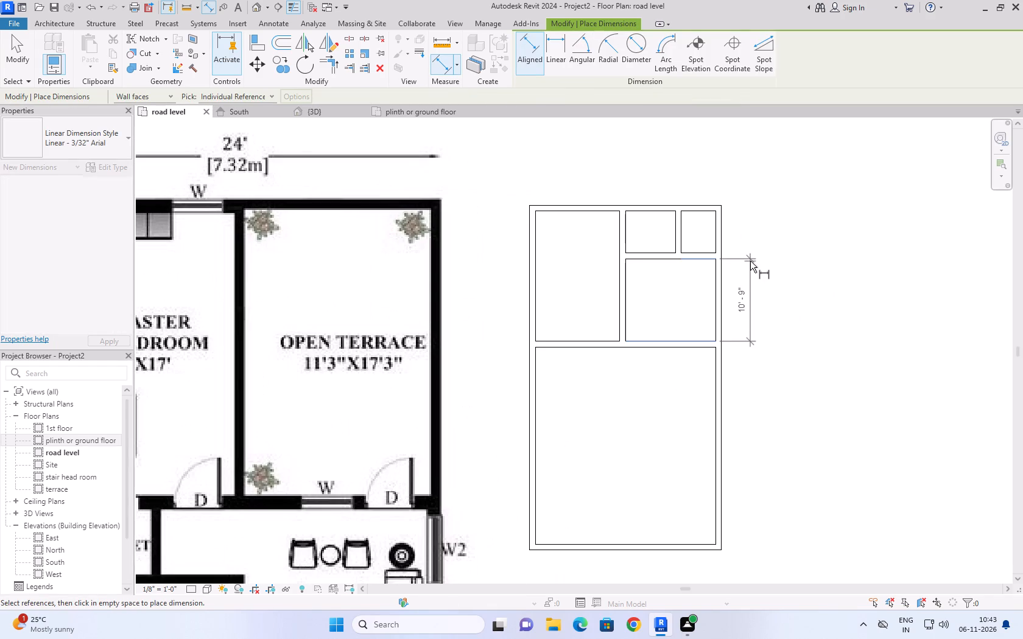
pyautogui.scroll(-4, 750, 261)
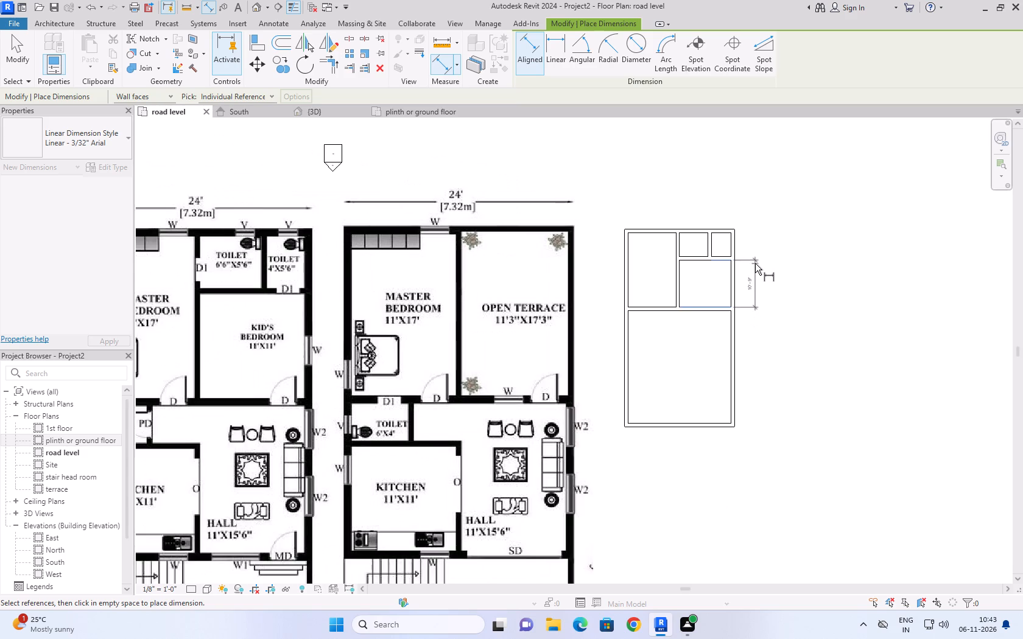
pyautogui.scroll(-2, 755, 264)
pyautogui.press('Escape')
# Check the kid's bedroom's east-west width with an aligned dimension preview between the inner faces of its west and east walls.
pyautogui.moveTo(671, 285); pyautogui.dragTo(678, 285)
pyautogui.click(725, 277)
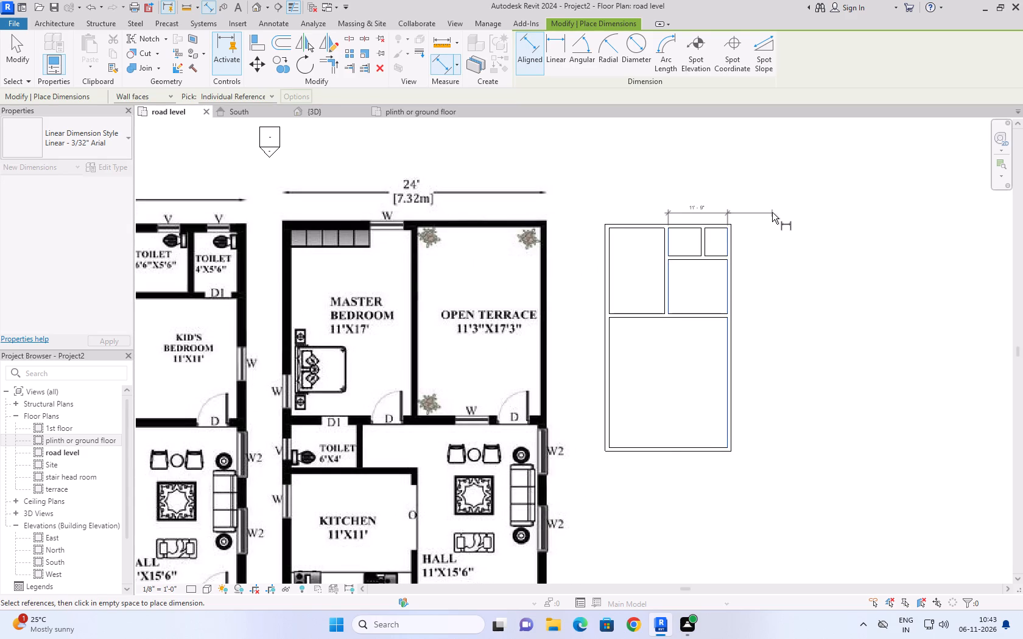
pyautogui.scroll(-4, 772, 212)
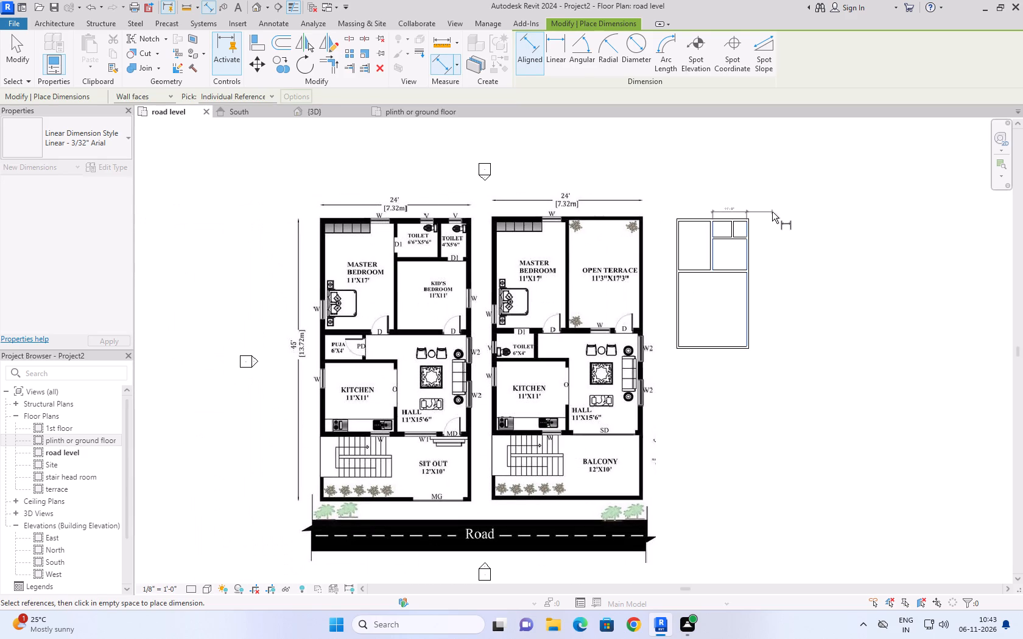
pyautogui.press('Escape')
# Examine the imported floor plans alongside the modelled walls to compare the room layout.
pyautogui.scroll(-2, 772, 245)
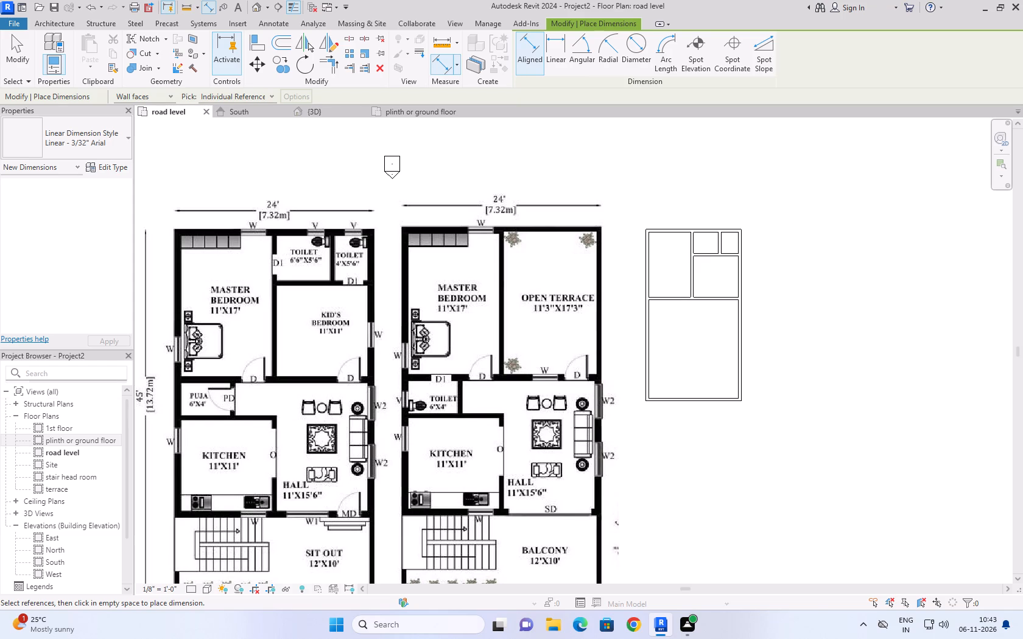
pyautogui.scroll(-4, 336, 367)
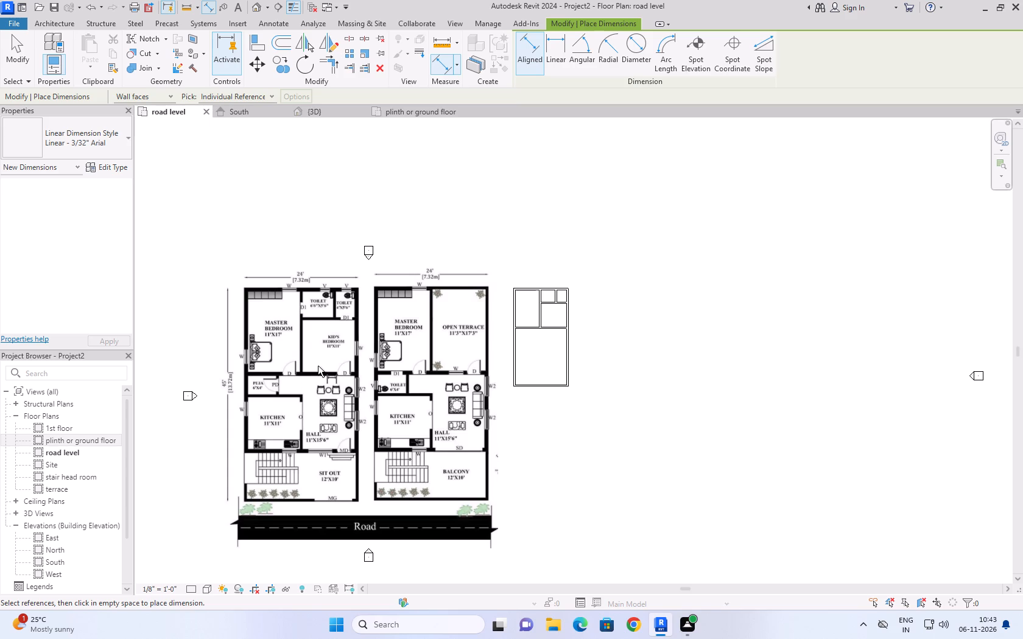
pyautogui.moveTo(353, 346); pyautogui.dragTo(349, 371, button='middle')
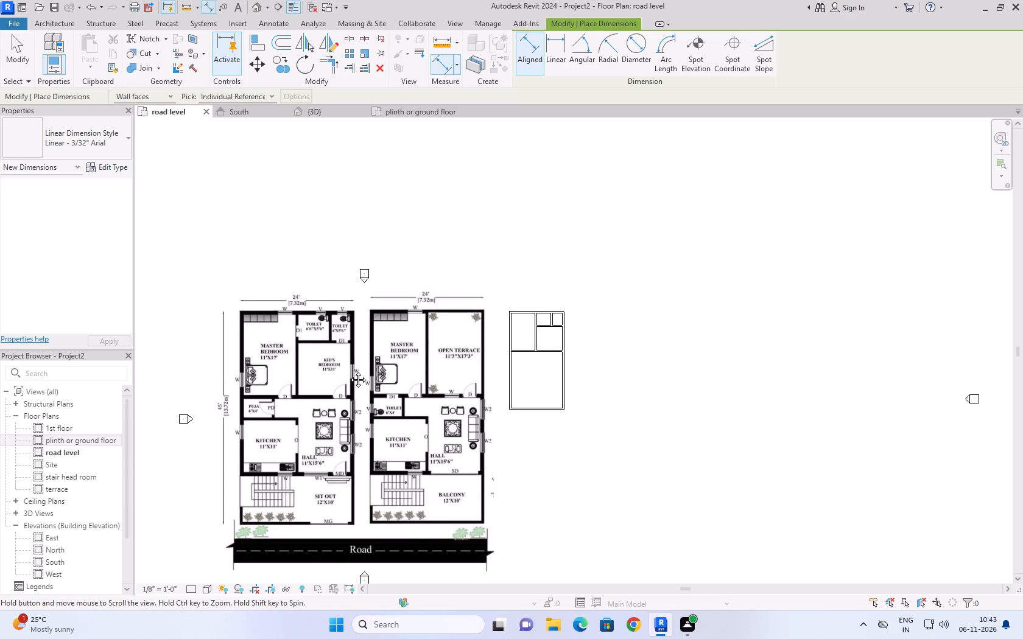
pyautogui.moveTo(349, 371); pyautogui.dragTo(347, 377, button='middle')
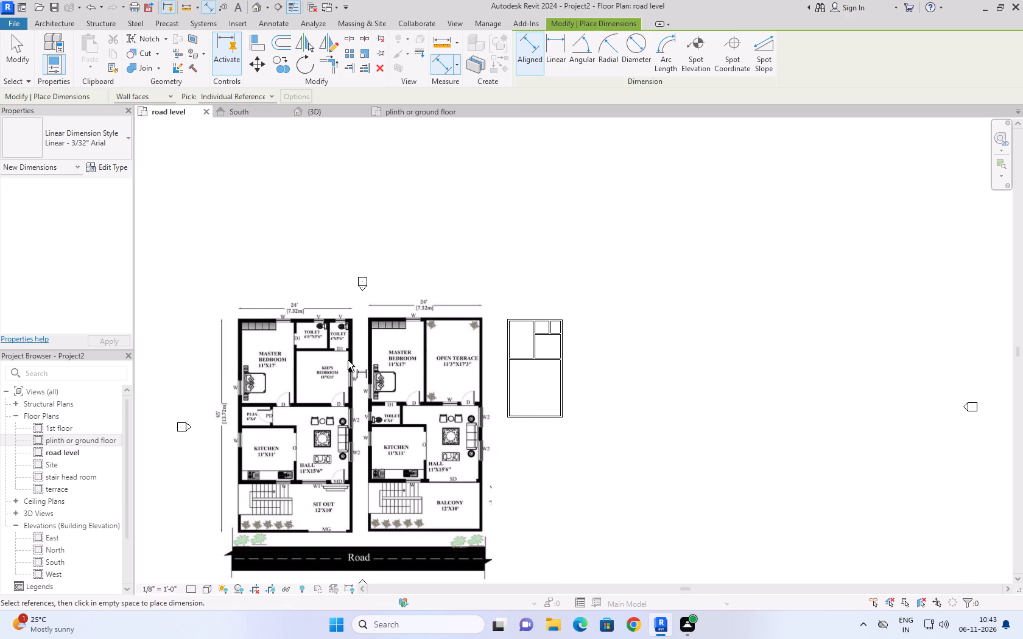
pyautogui.scroll(12, 537, 333)
pyautogui.scroll(-6, 630, 258)
pyautogui.scroll(9, 520, 332)
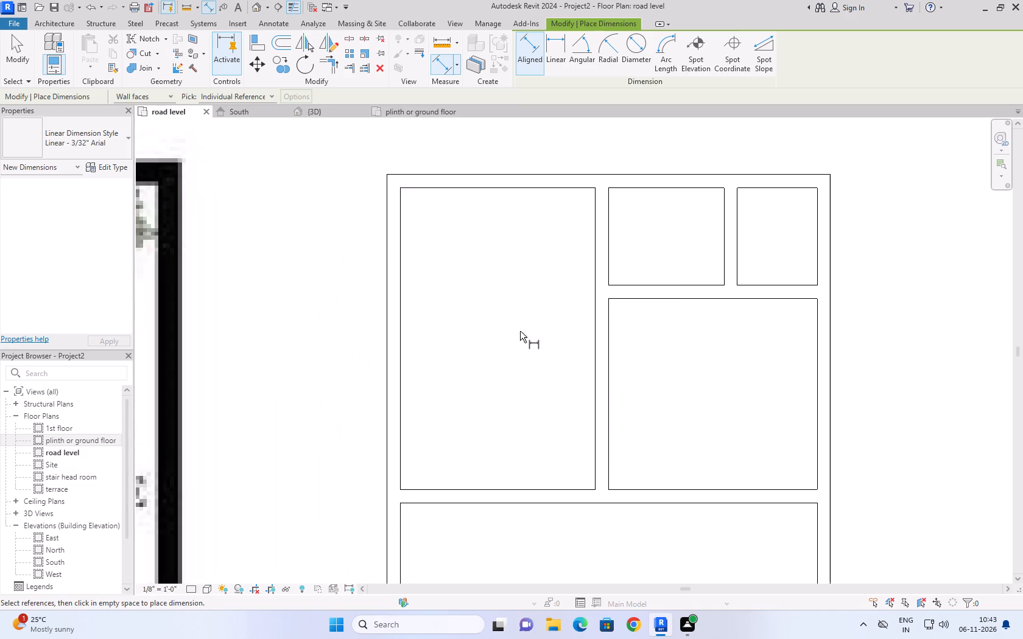
pyautogui.scroll(-14, 520, 331)
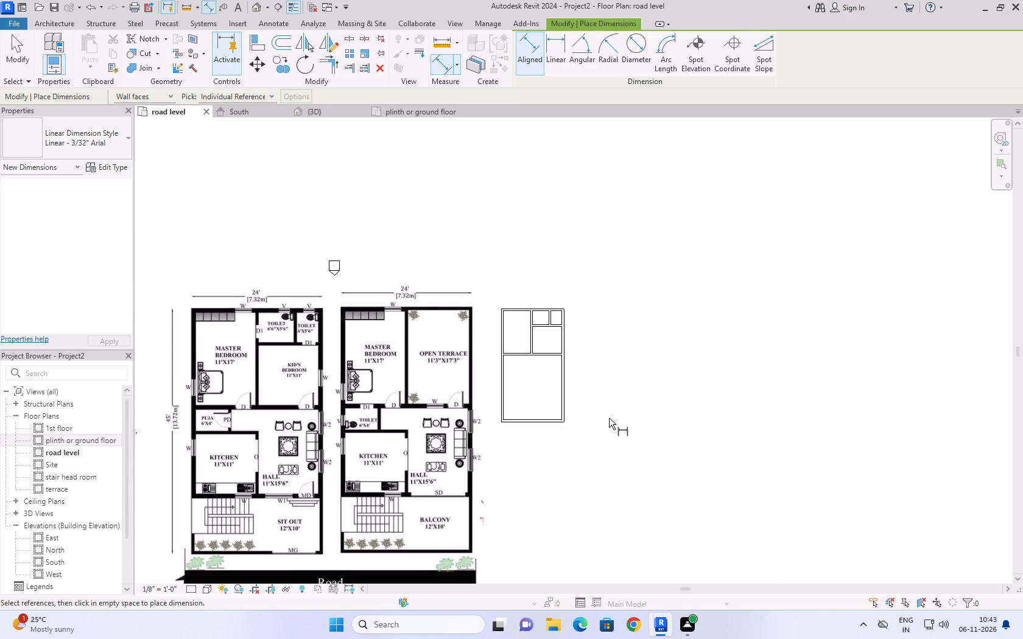
pyautogui.scroll(-3, 653, 420)
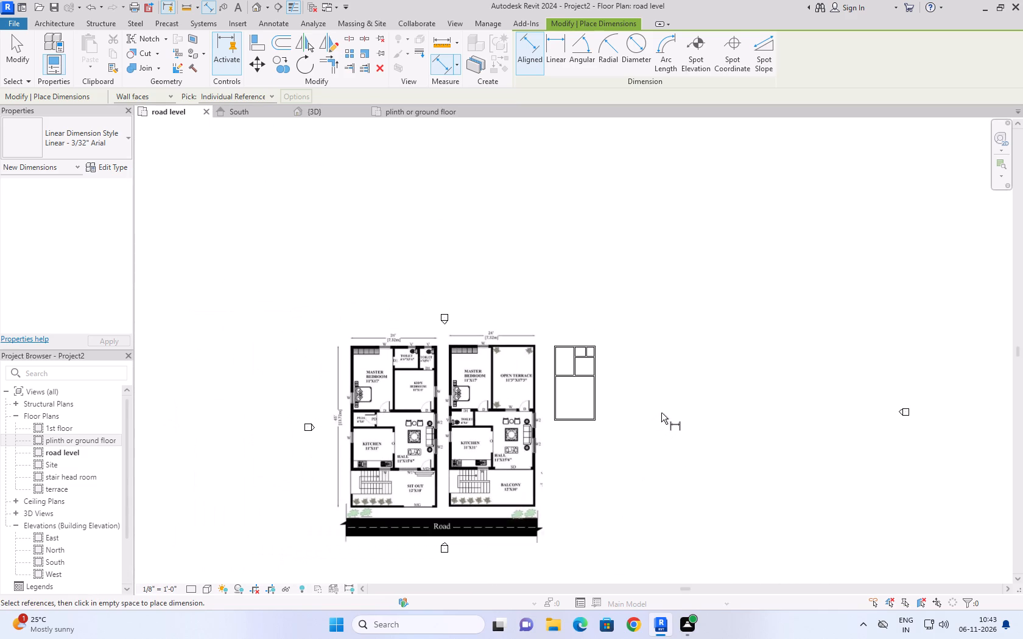
pyautogui.scroll(3, 641, 449)
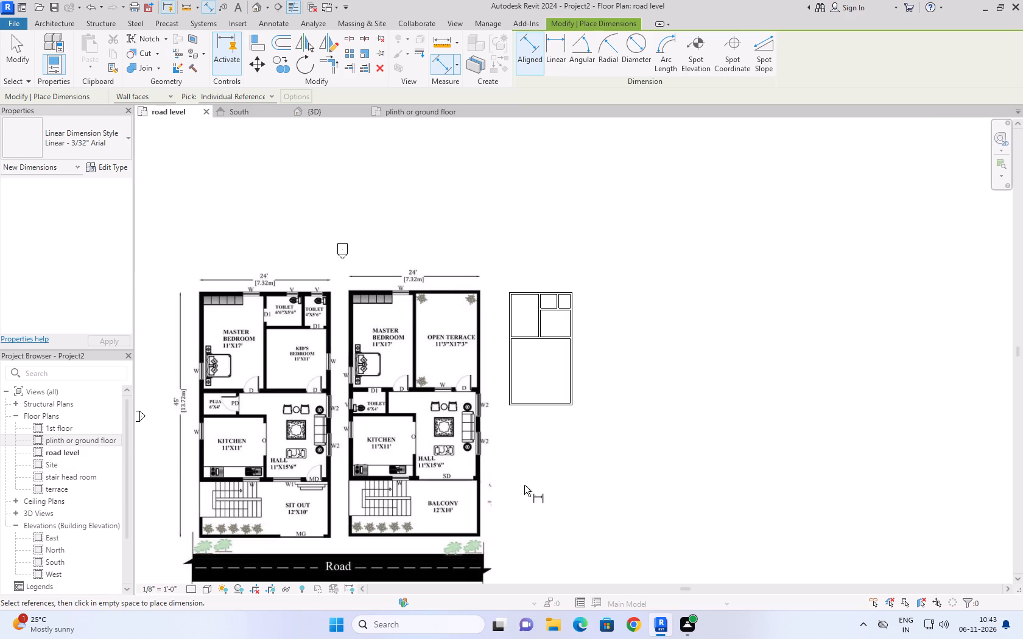
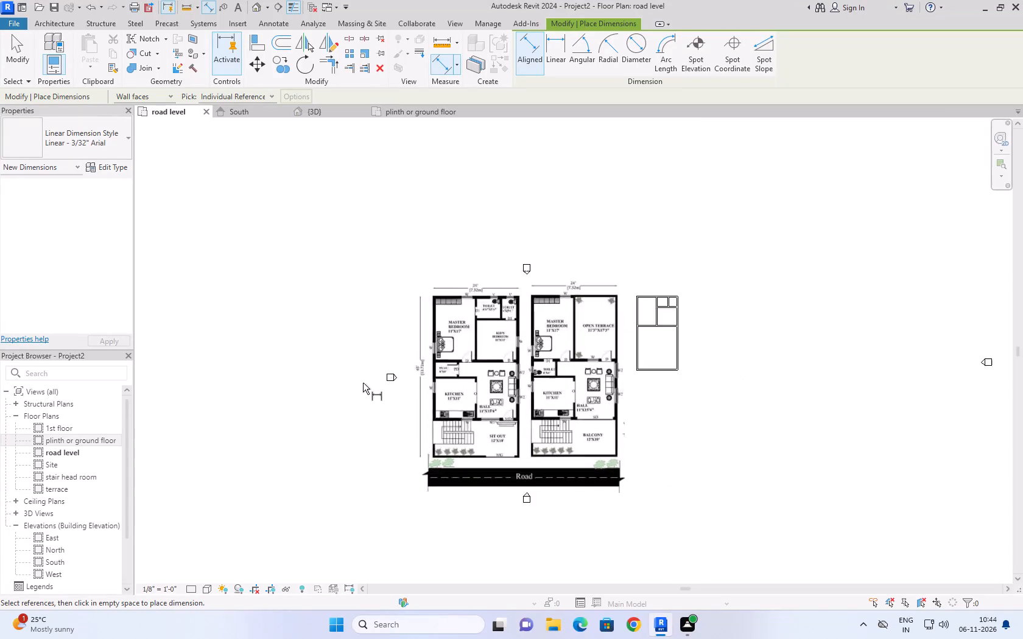
# Examine the imported floor plans beside the modelled walls to identify the rooms still missing south of the bedrooms.
pyautogui.scroll(-3, 468, 299)
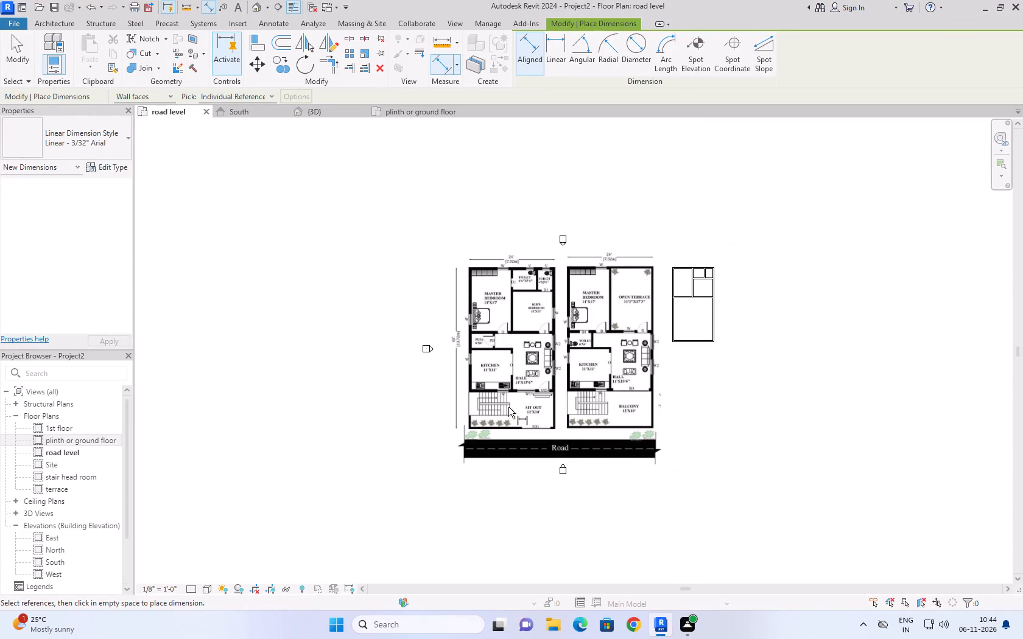
pyautogui.scroll(7, 700, 283)
pyautogui.middleClick(725, 281)
pyautogui.scroll(2, 733, 281)
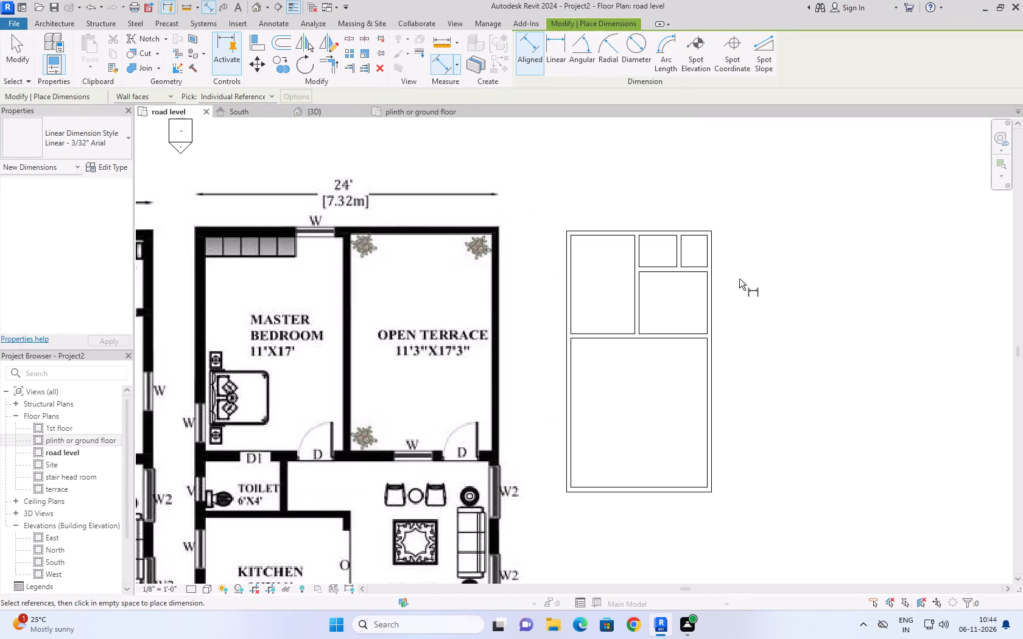
pyautogui.scroll(2, 740, 279)
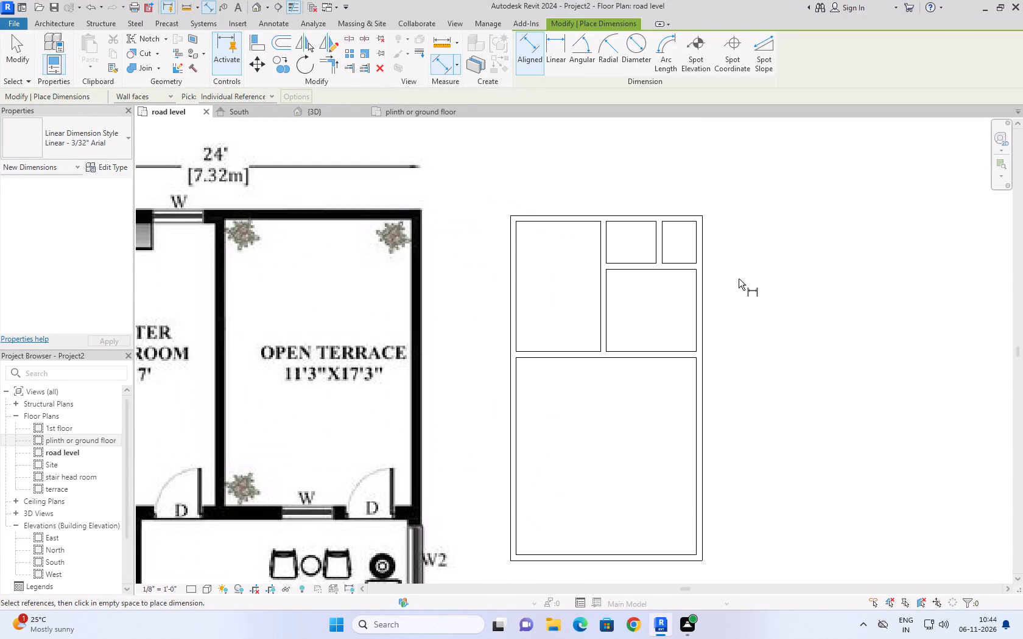
pyautogui.scroll(-6, 737, 279)
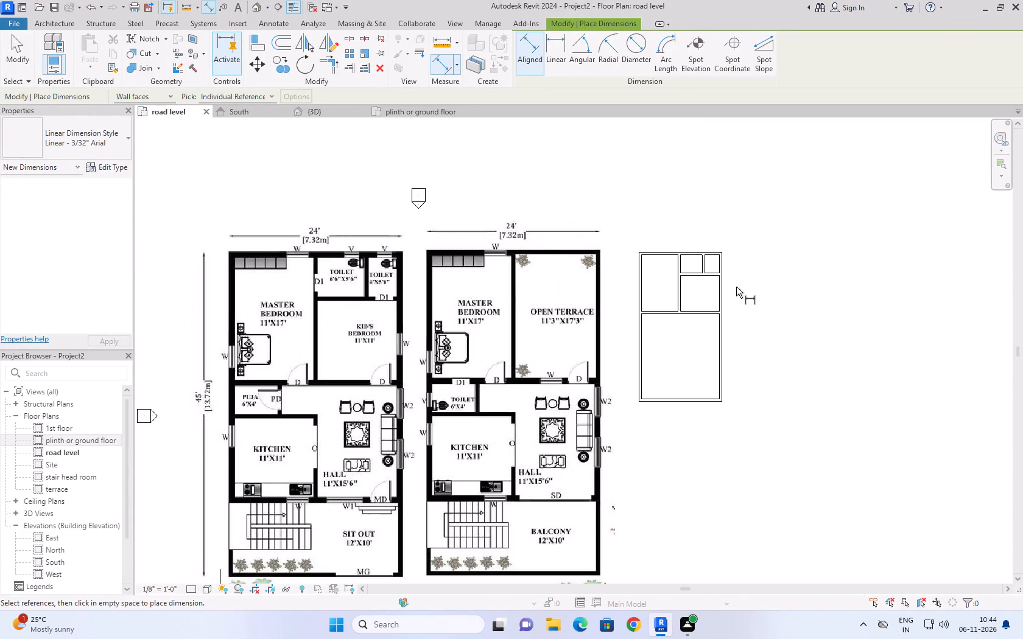
pyautogui.scroll(-4, 745, 326)
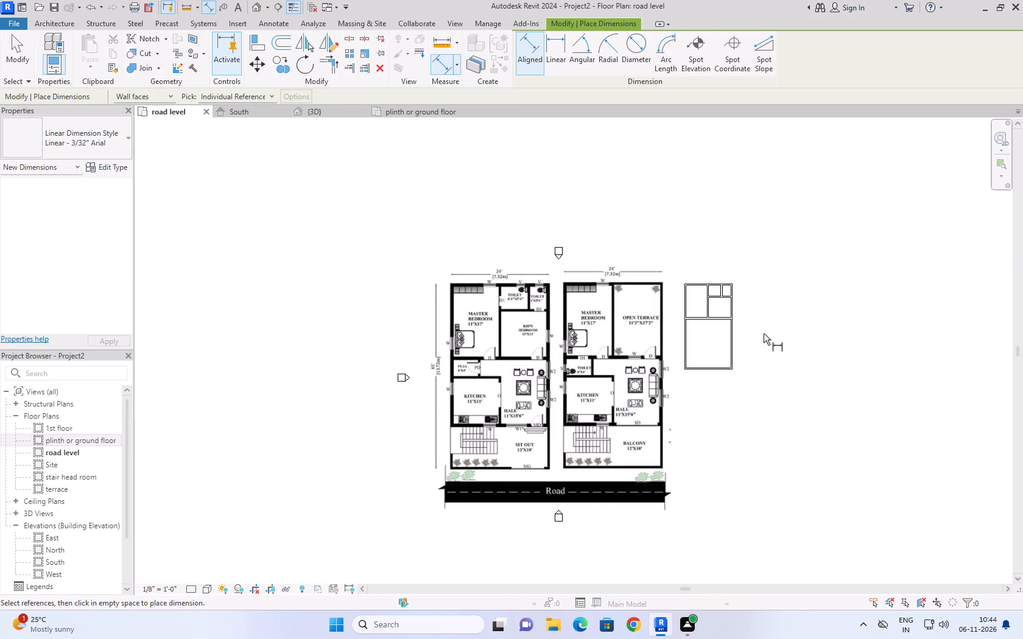
pyautogui.scroll(3, 764, 333)
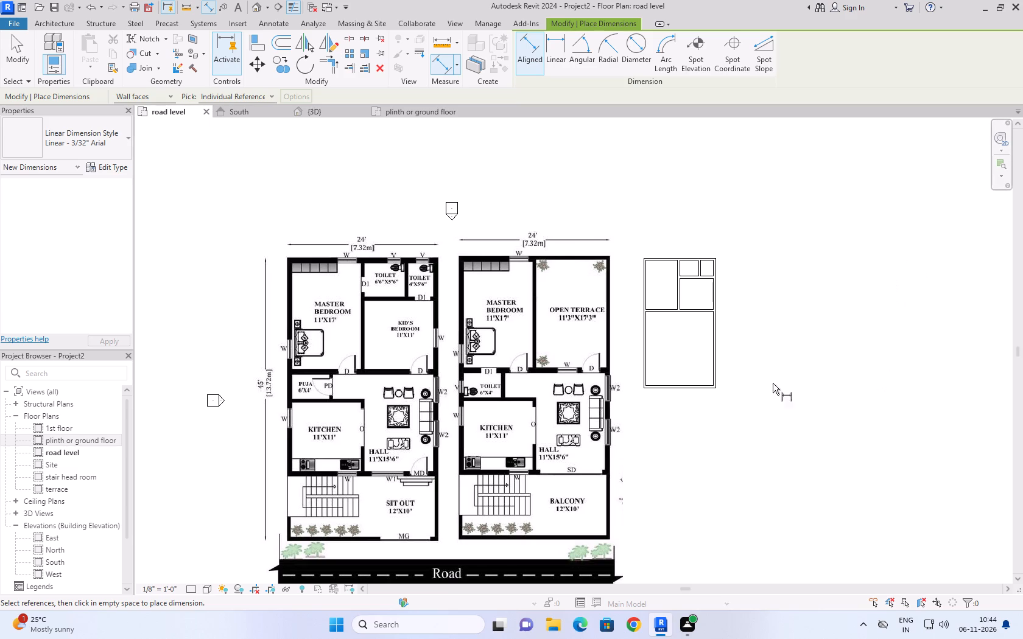
pyautogui.scroll(3, 756, 357)
pyautogui.scroll(-2, 767, 347)
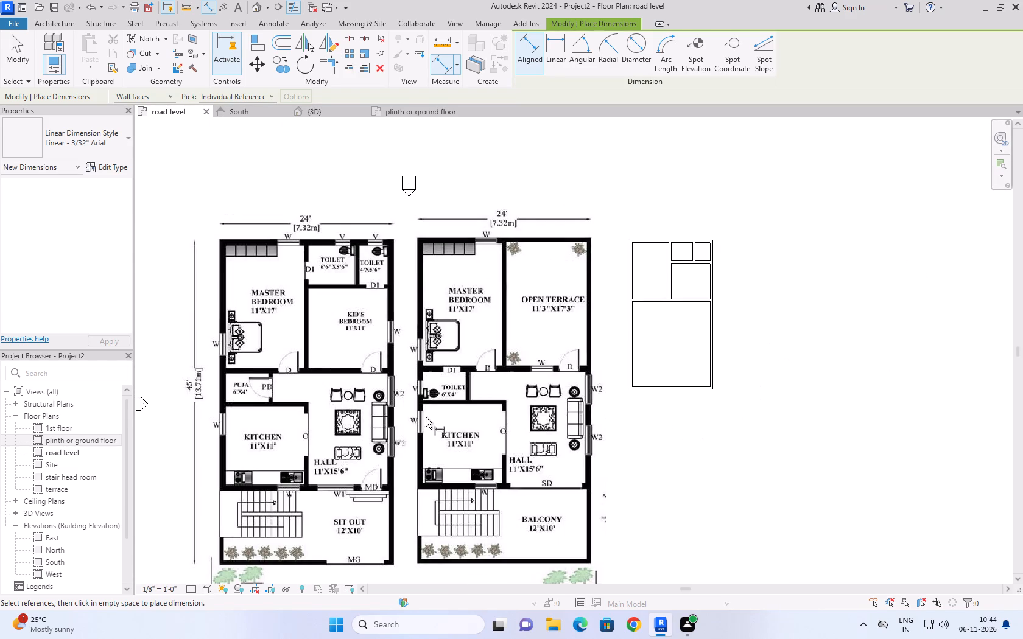
pyautogui.scroll(3, 764, 267)
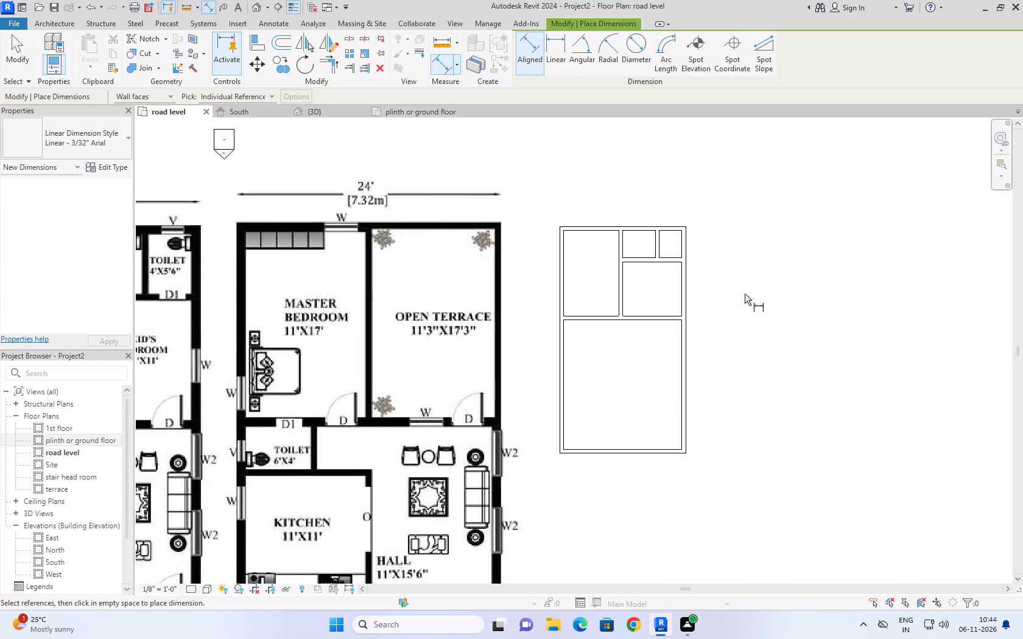
pyautogui.scroll(-4, 674, 267)
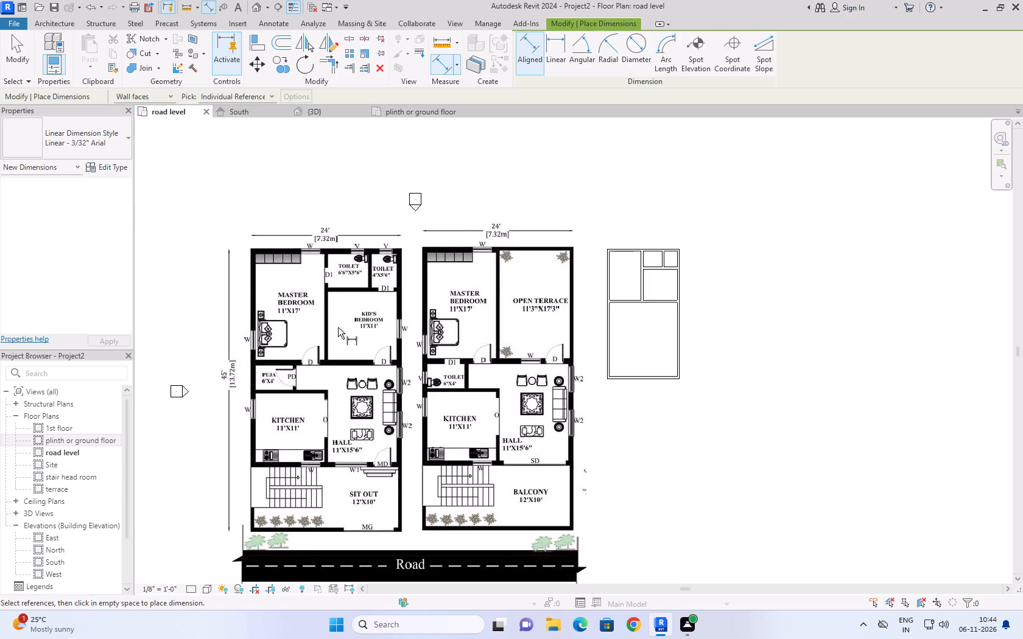
pyautogui.scroll(-2, 558, 274)
pyautogui.scroll(3, 605, 329)
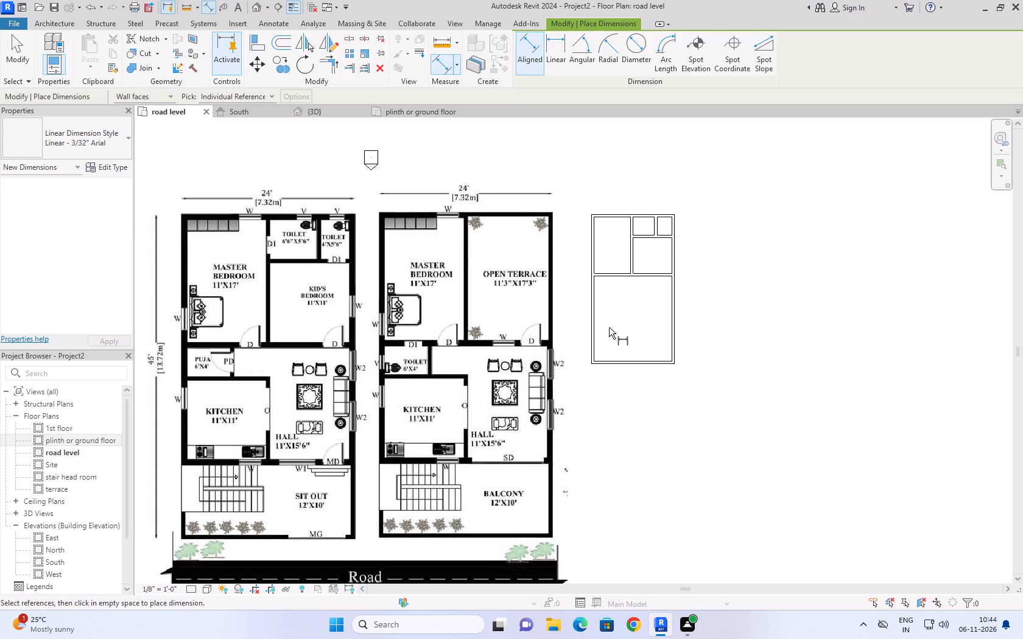
pyautogui.press('Escape')
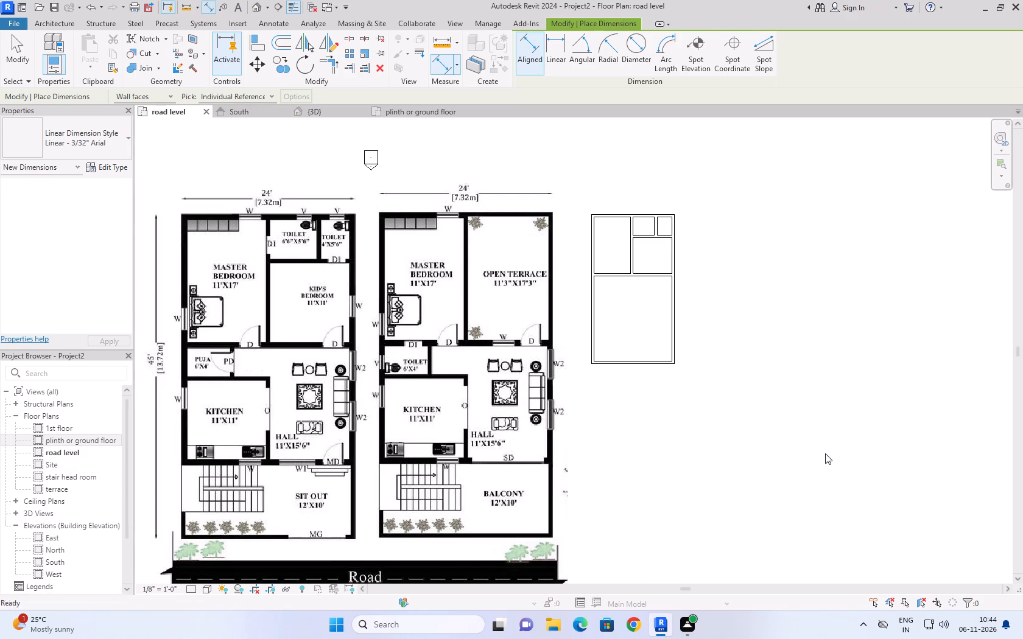
# Enclose the puja room with 9" walls: start 6' from the west wall's inner face, run 4' south, and close west to the outer wall.
pyautogui.write('wa')
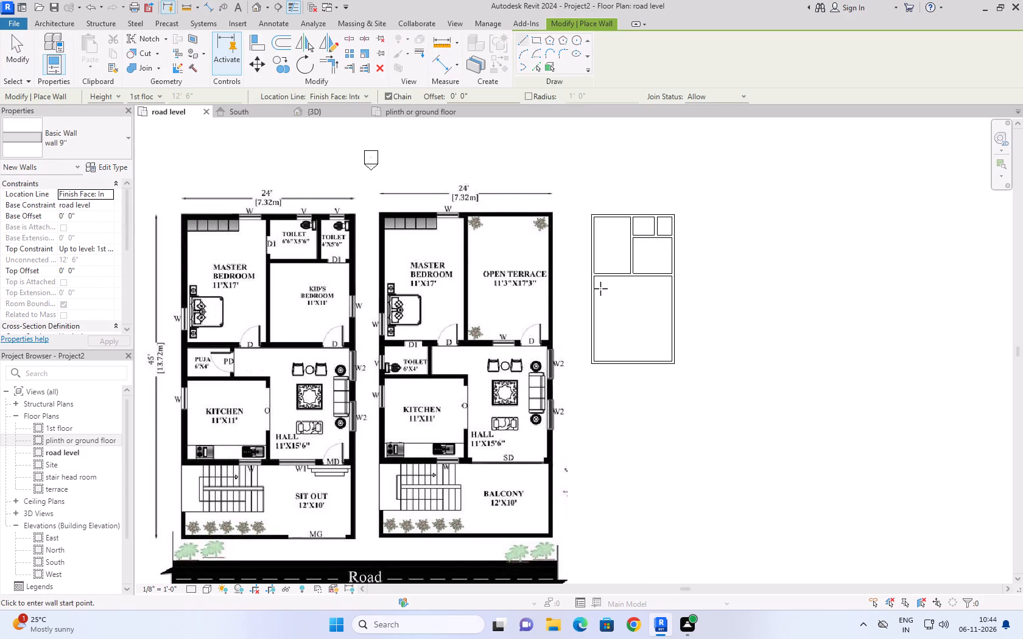
pyautogui.scroll(3, 600, 288)
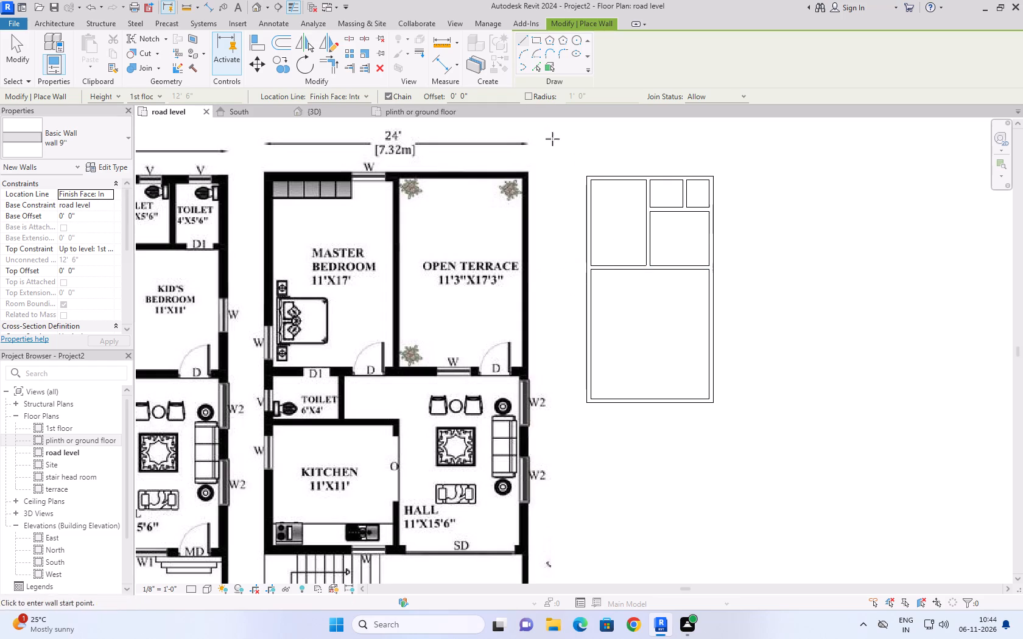
pyautogui.click(522, 37)
pyautogui.scroll(-3, 658, 284)
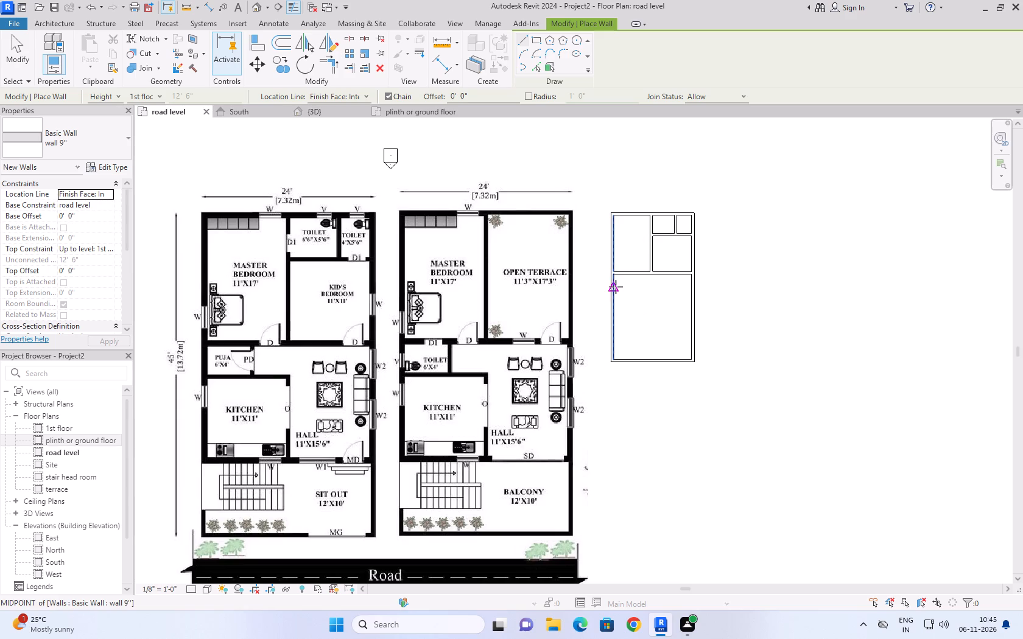
pyautogui.scroll(5, 616, 287)
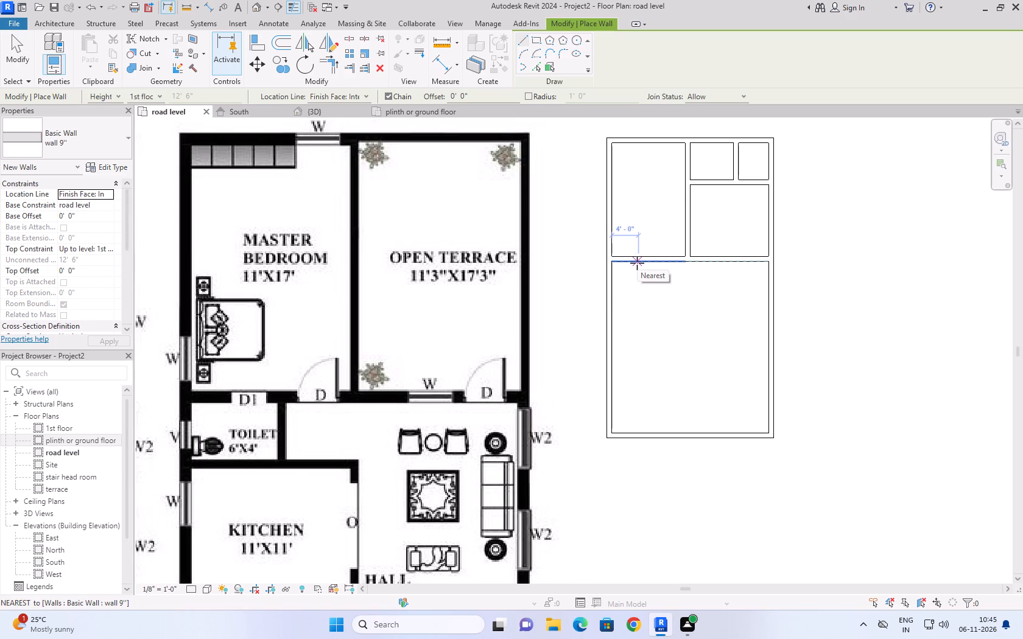
pyautogui.write("6'")
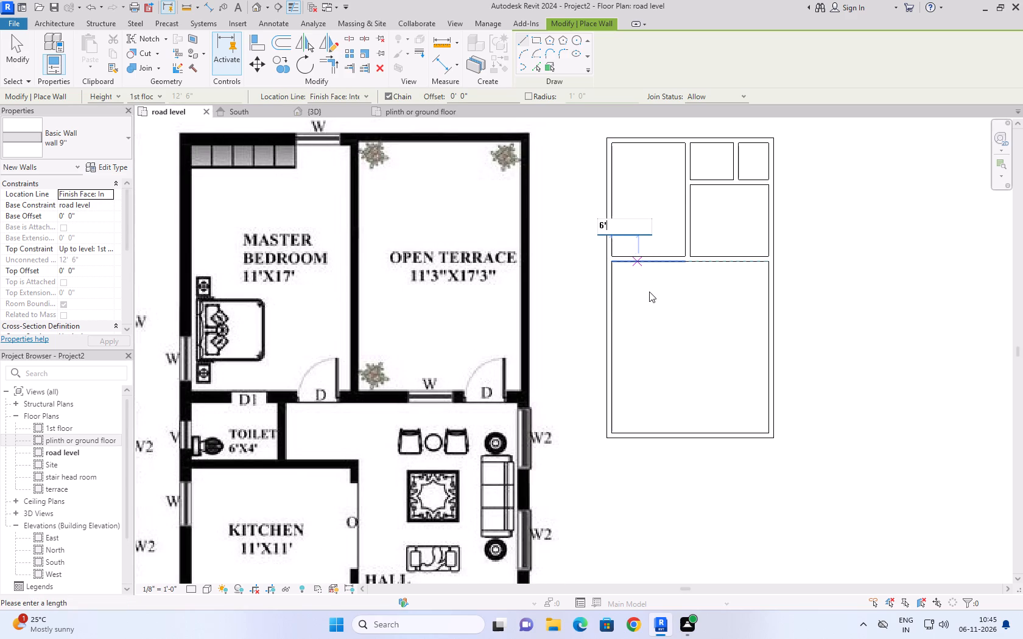
pyautogui.press('Return')
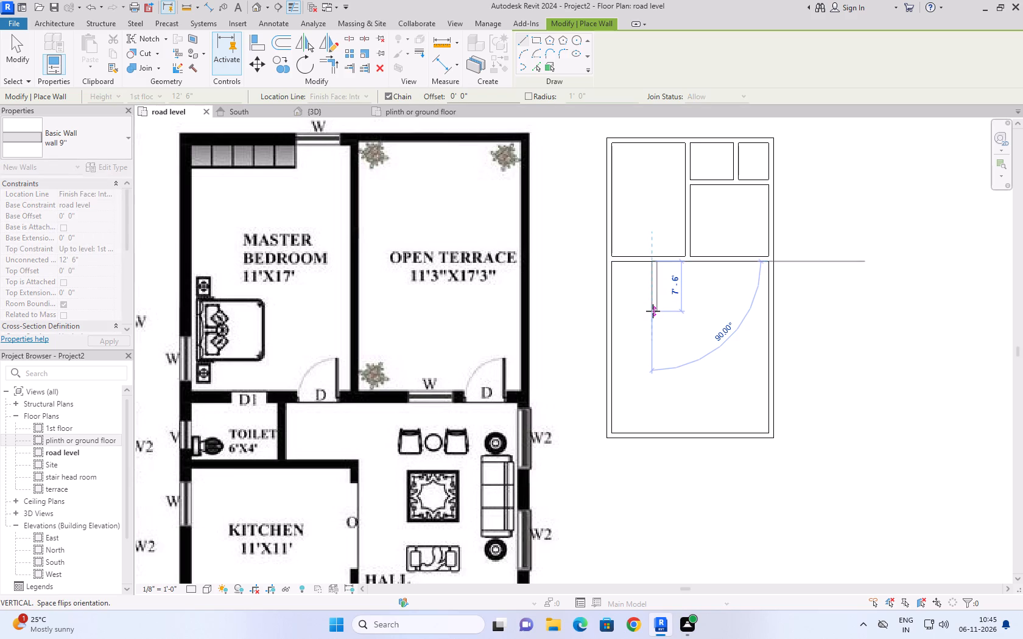
pyautogui.write("4'")
pyautogui.press('Return')
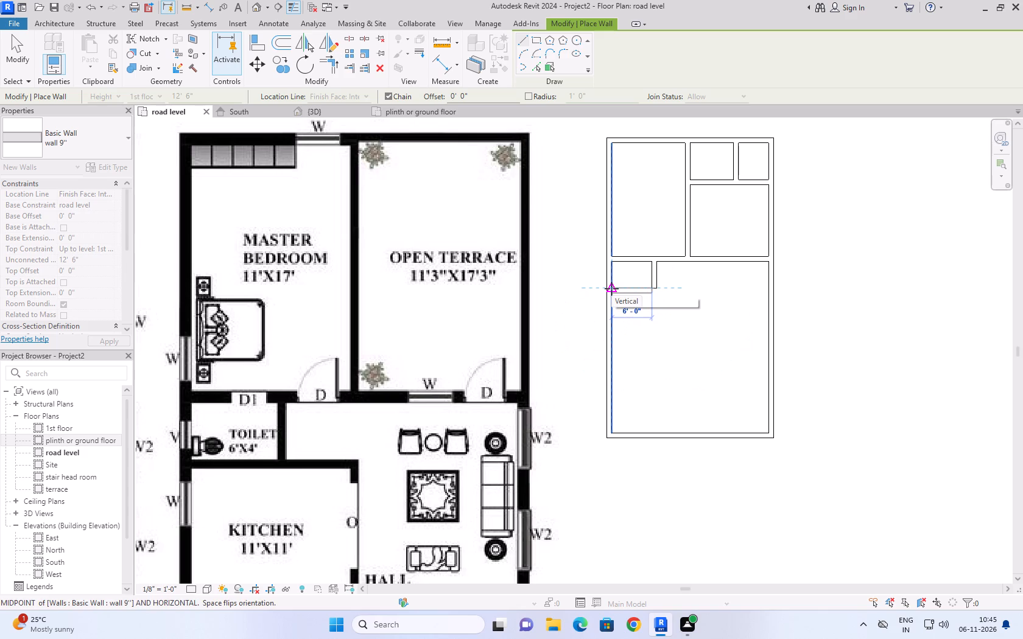
pyautogui.click(611, 288)
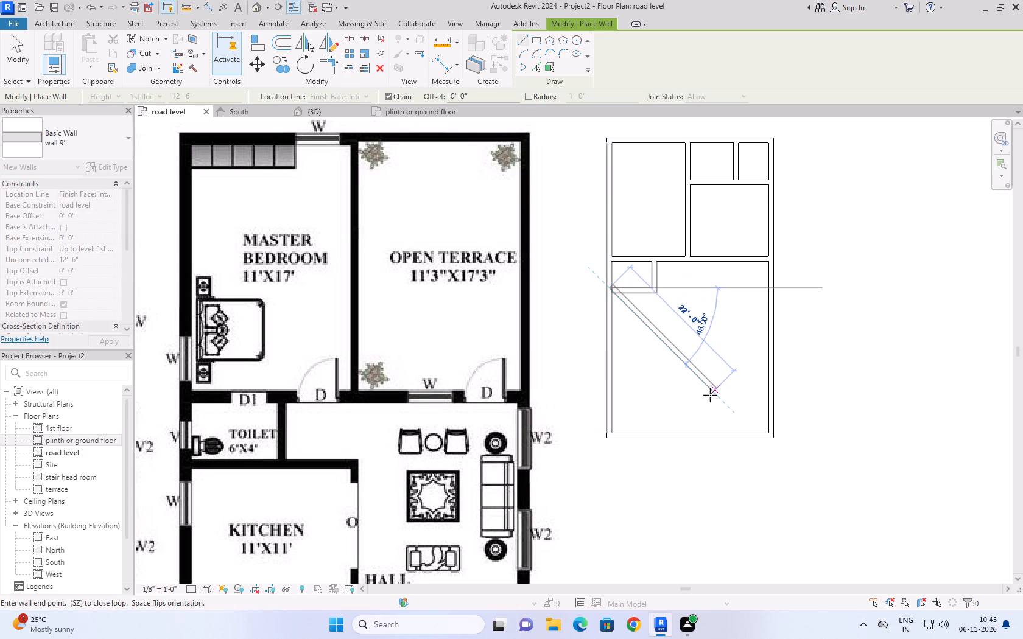
pyautogui.press('Escape')
# Draw the kitchen's east 9" wall, 11' long southward, starting level with the puja room's south wall, 11' from the west wall's inner face.
pyautogui.scroll(-2, 745, 323)
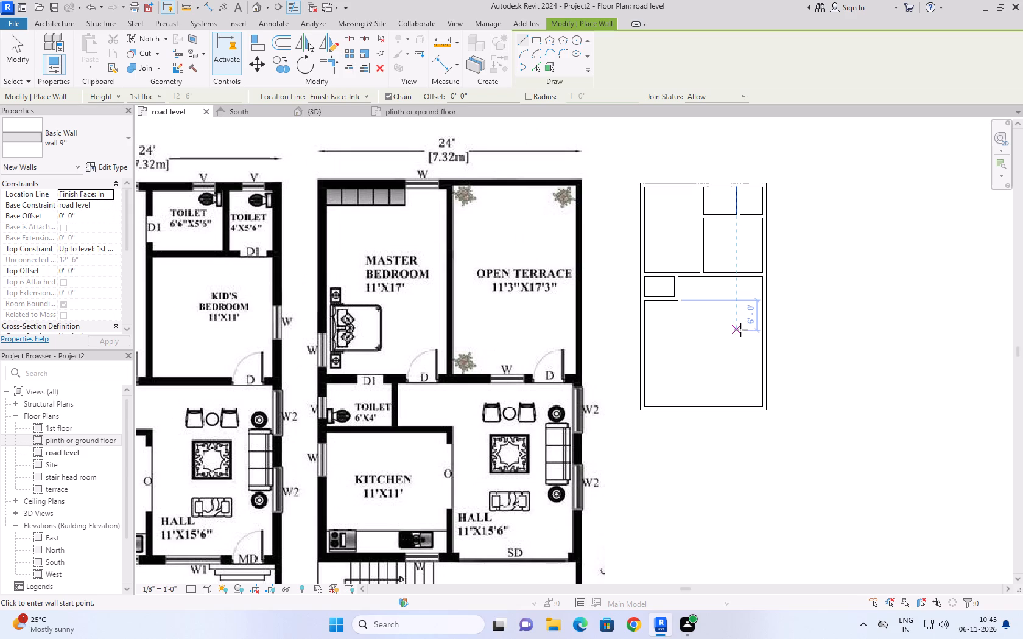
pyautogui.scroll(-2, 750, 315)
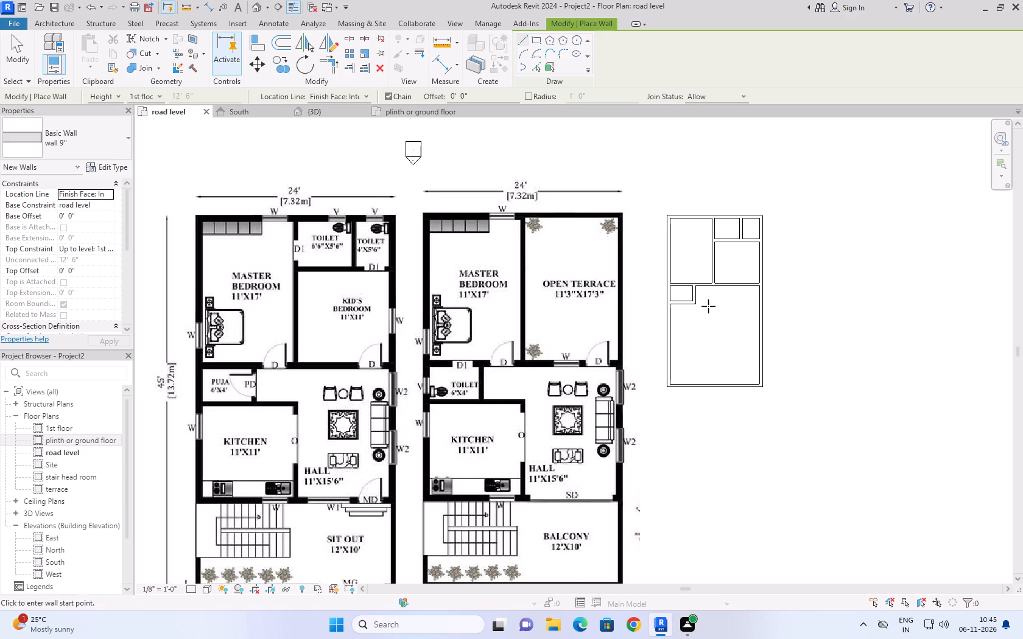
pyautogui.scroll(4, 689, 340)
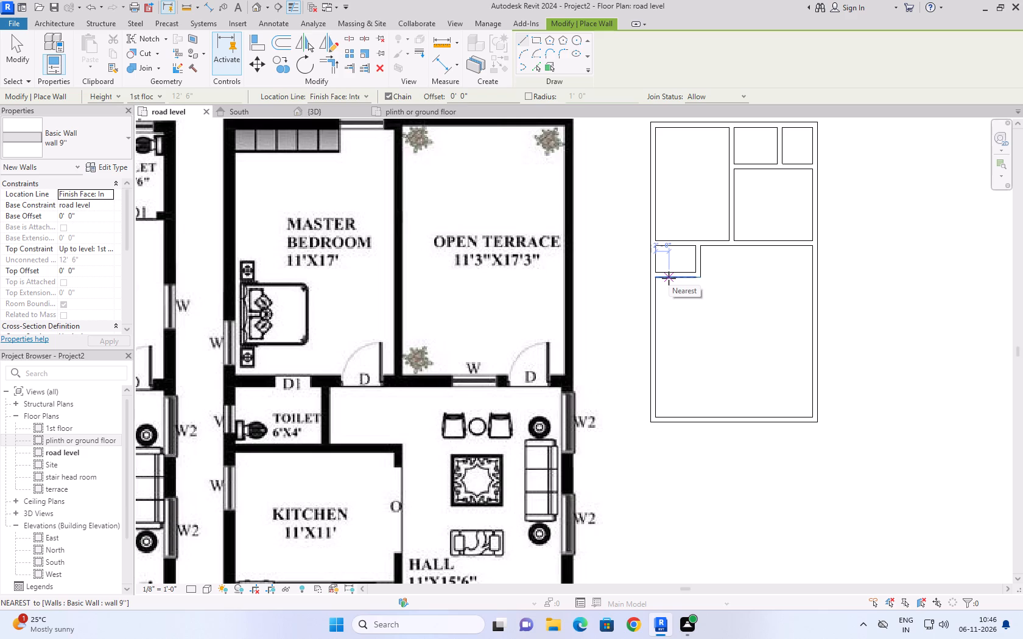
pyautogui.write('11')
pyautogui.press("'")
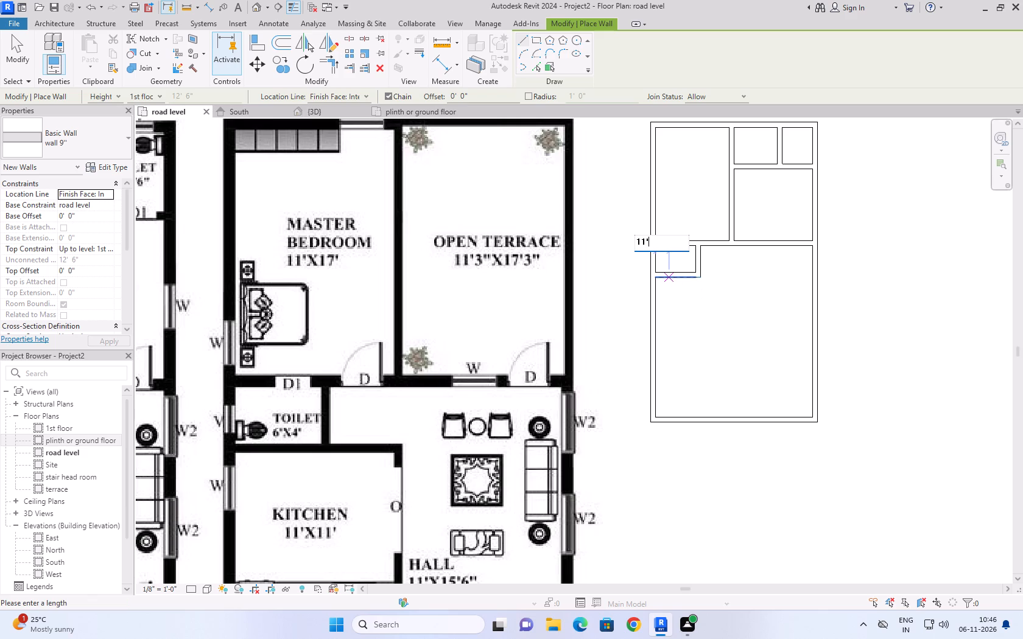
pyautogui.press('Return')
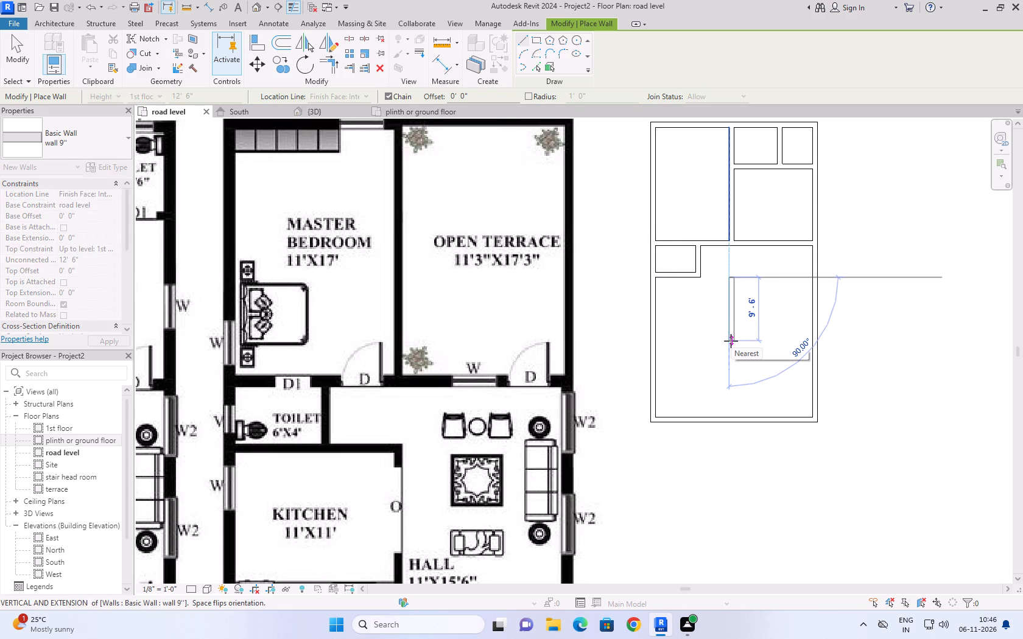
pyautogui.scroll(-2, 731, 341)
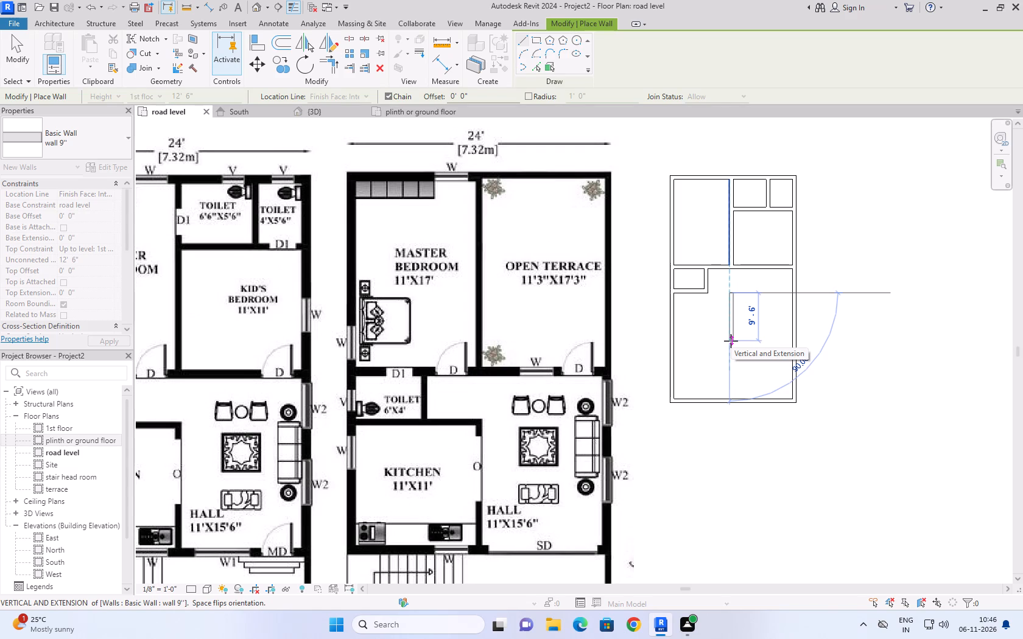
pyautogui.write("11'")
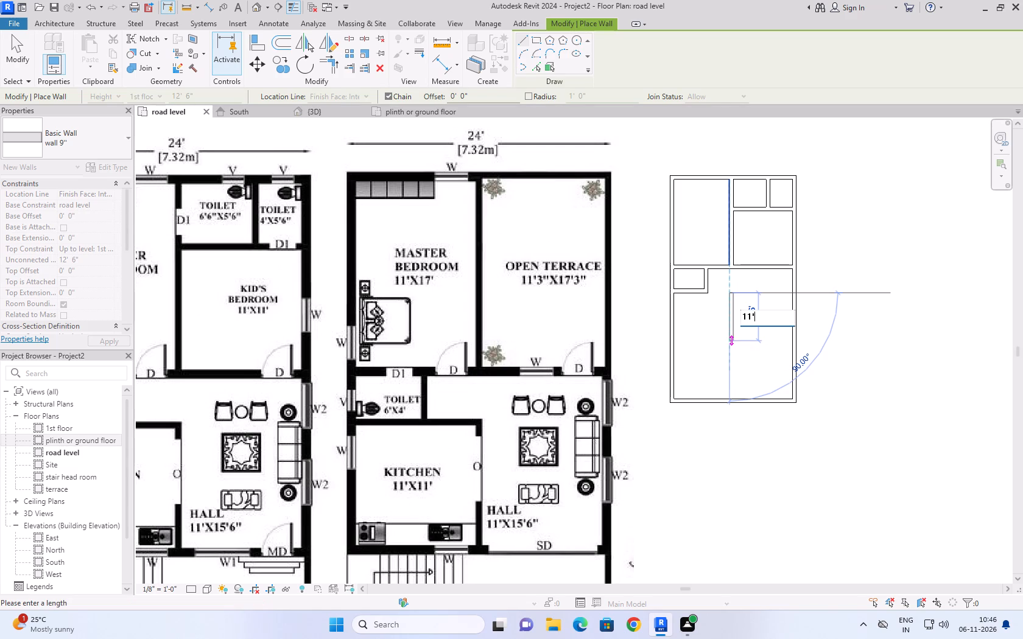
pyautogui.press('Return')
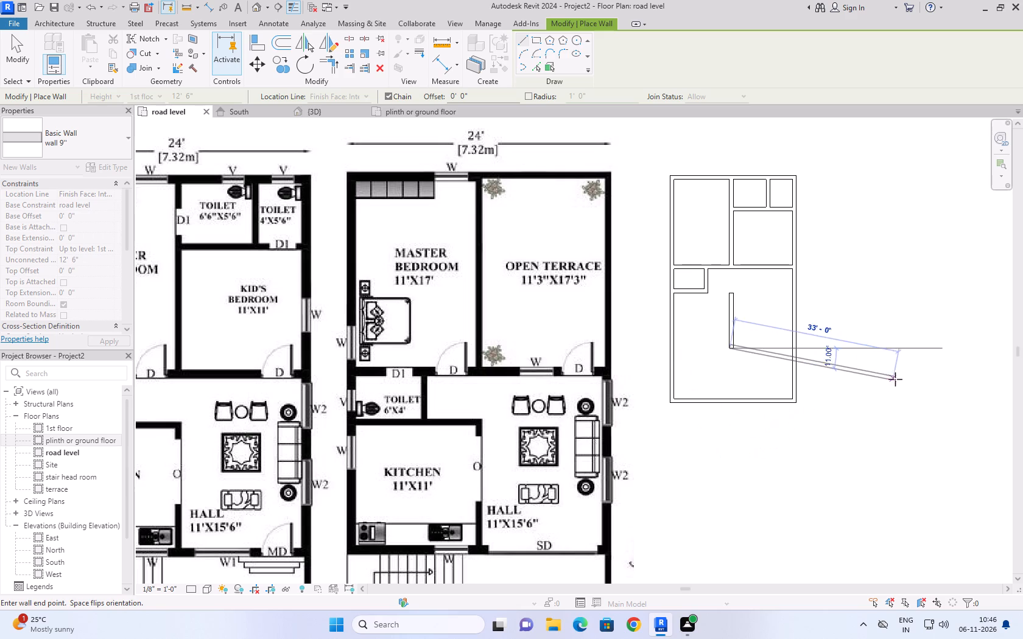
pyautogui.press('Escape')
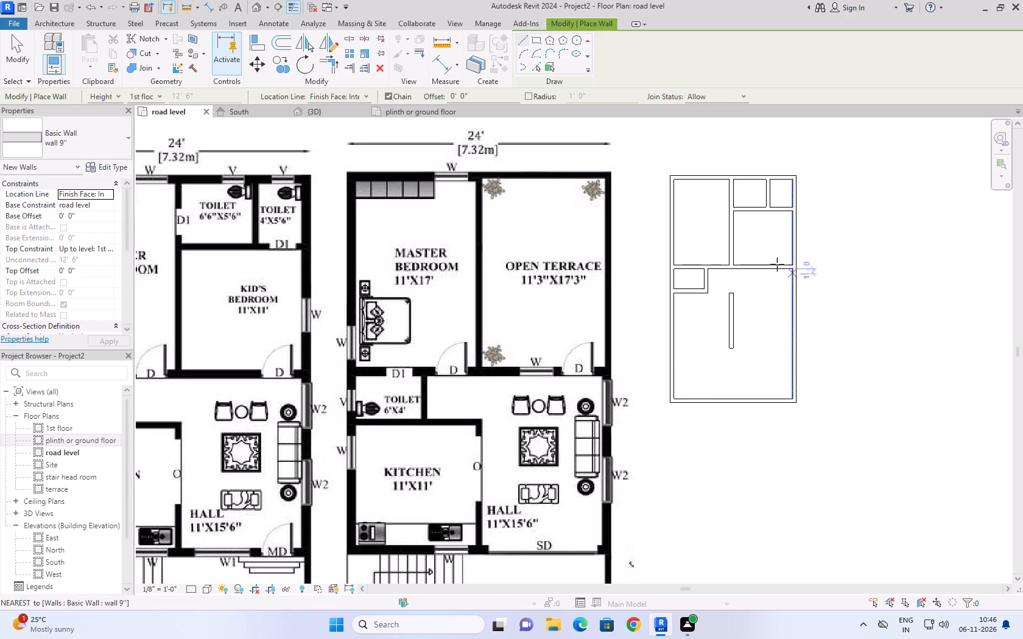
pyautogui.press('Escape')
# Measure the north–south wall spacings with a trial aligned dimension through the master bedroom, puja room and the space south to the outer wall.
pyautogui.press('d')
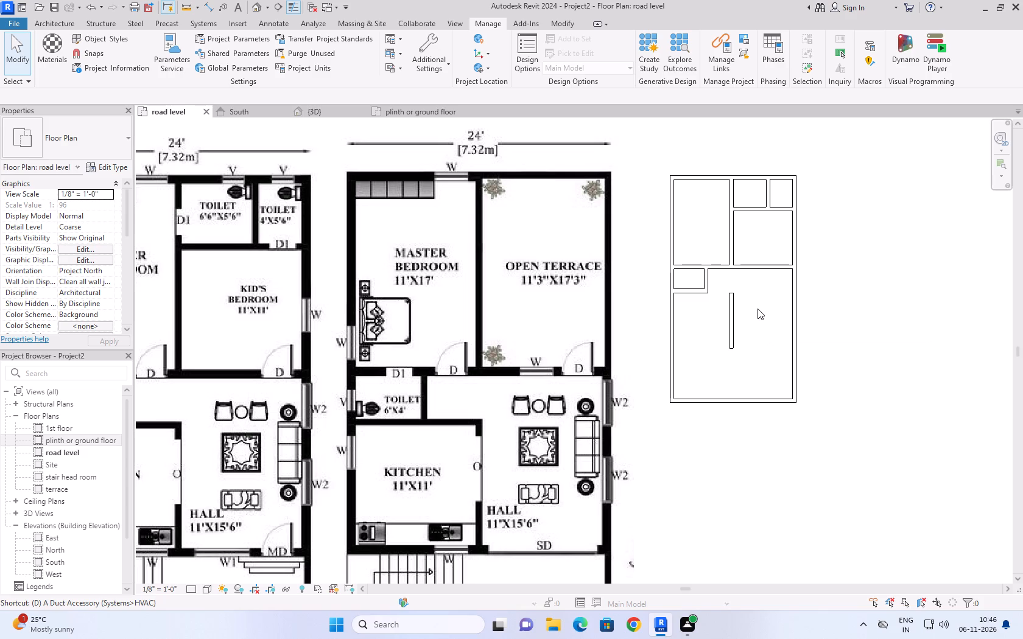
pyautogui.press('i')
pyautogui.click(706, 178)
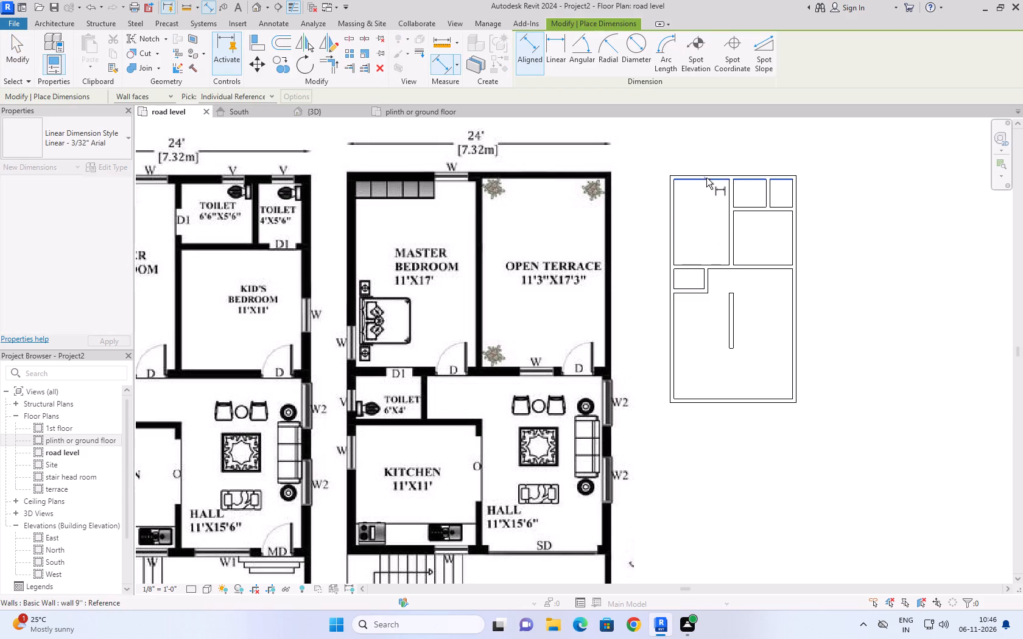
pyautogui.click(724, 263)
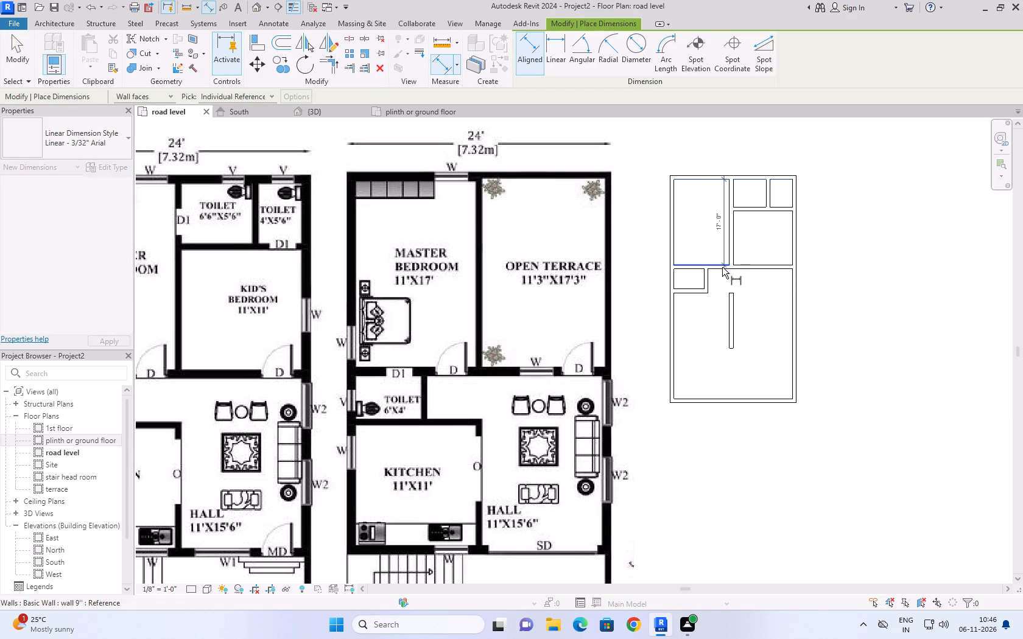
pyautogui.click(695, 270)
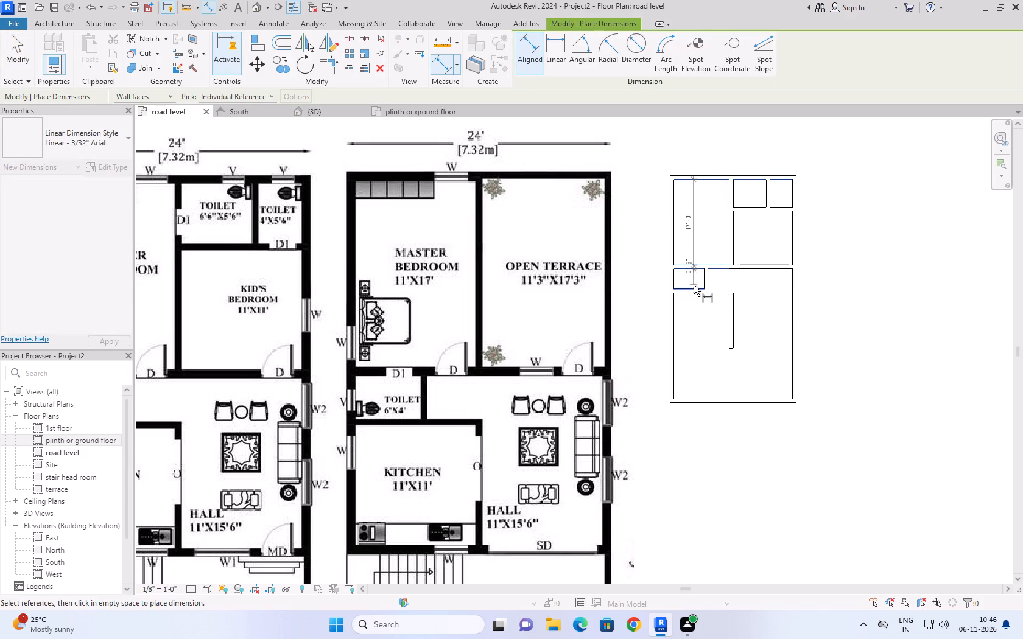
pyautogui.click(694, 288)
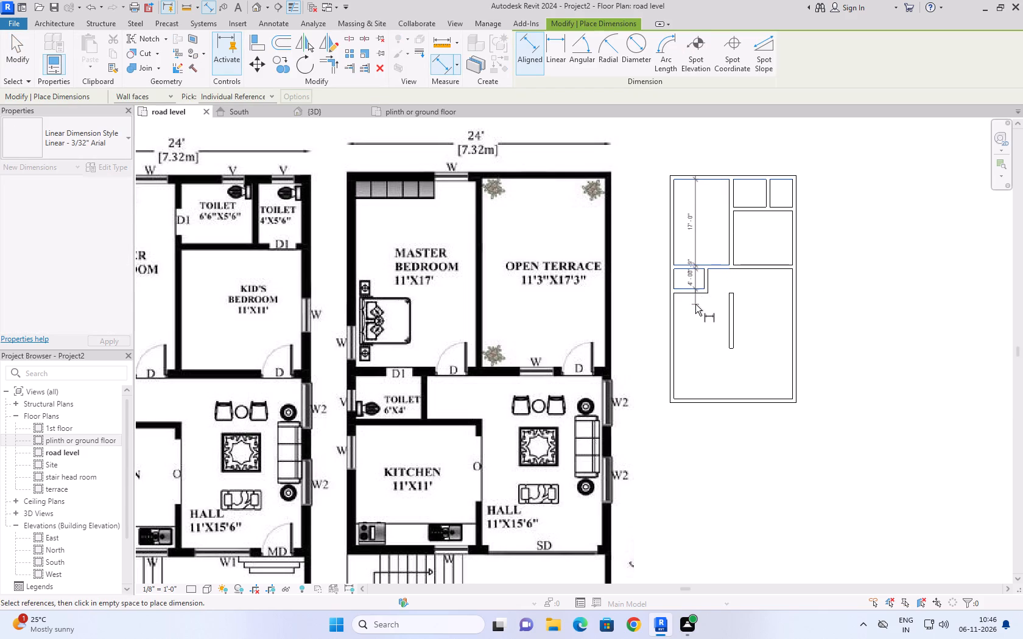
pyautogui.scroll(4, 695, 304)
pyautogui.scroll(-3, 703, 302)
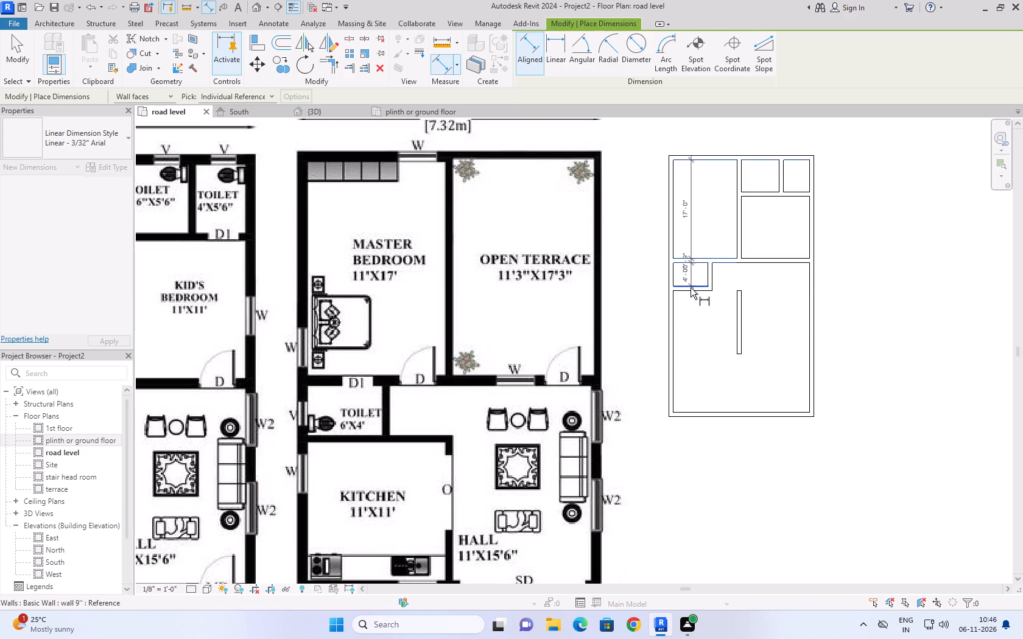
pyautogui.click(691, 291)
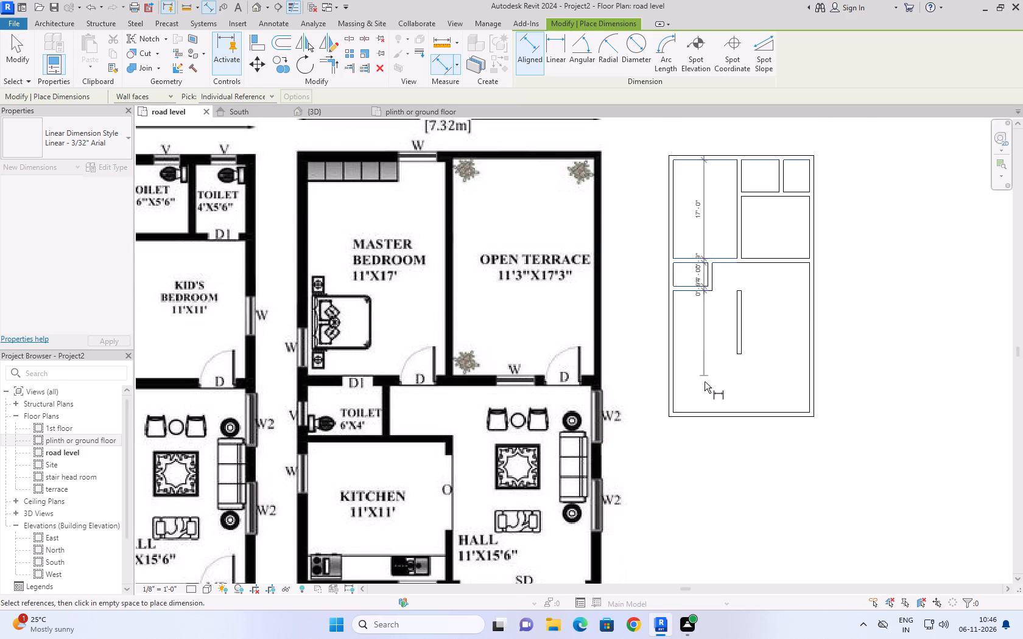
pyautogui.click(705, 412)
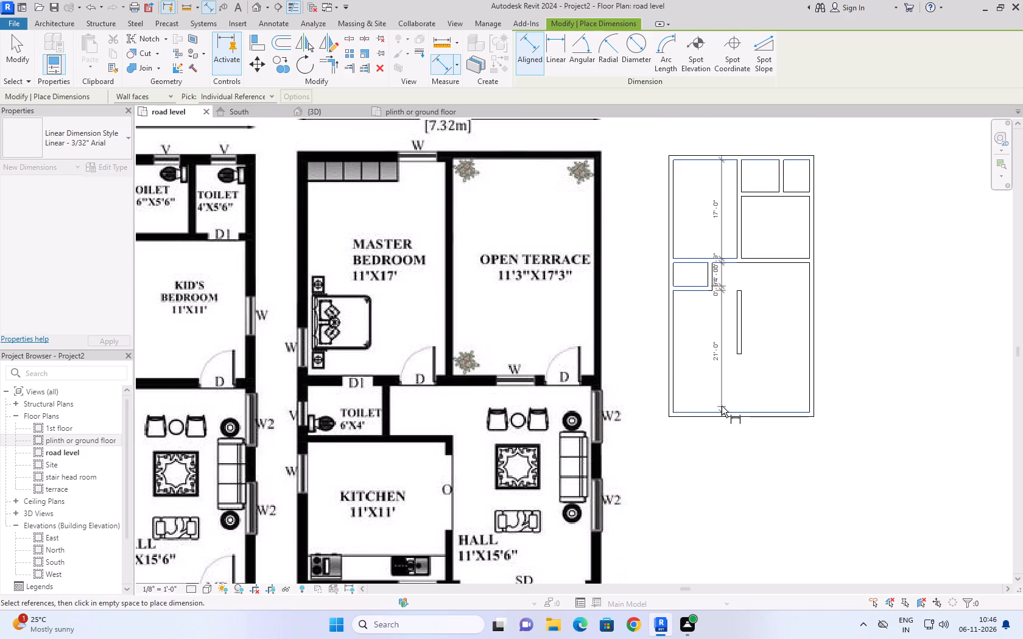
pyautogui.scroll(-2, 723, 405)
pyautogui.scroll(1, 724, 402)
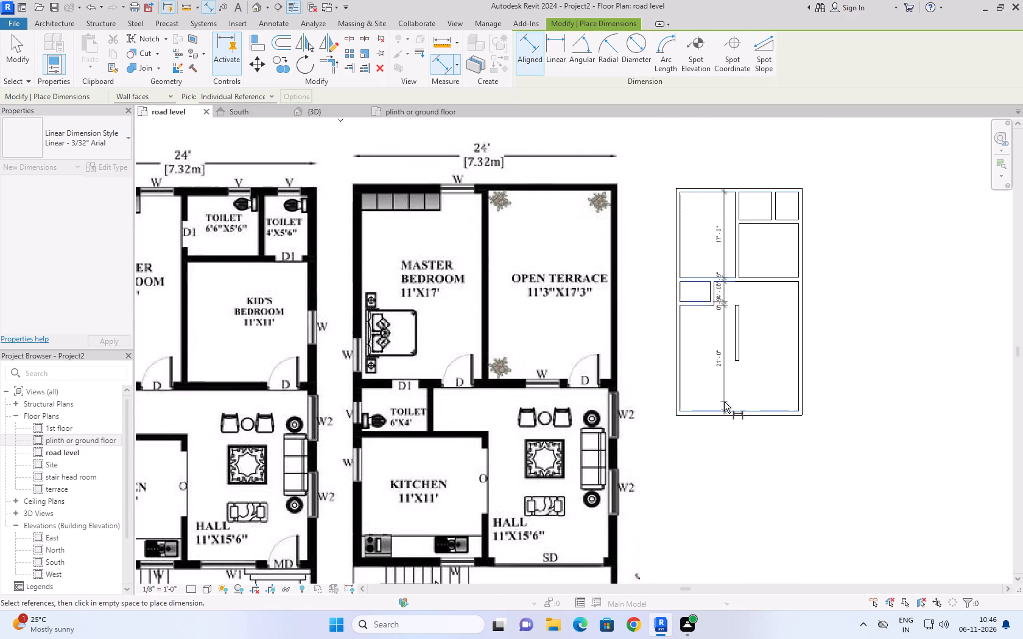
pyautogui.scroll(1, 724, 402)
pyautogui.scroll(-3, 733, 393)
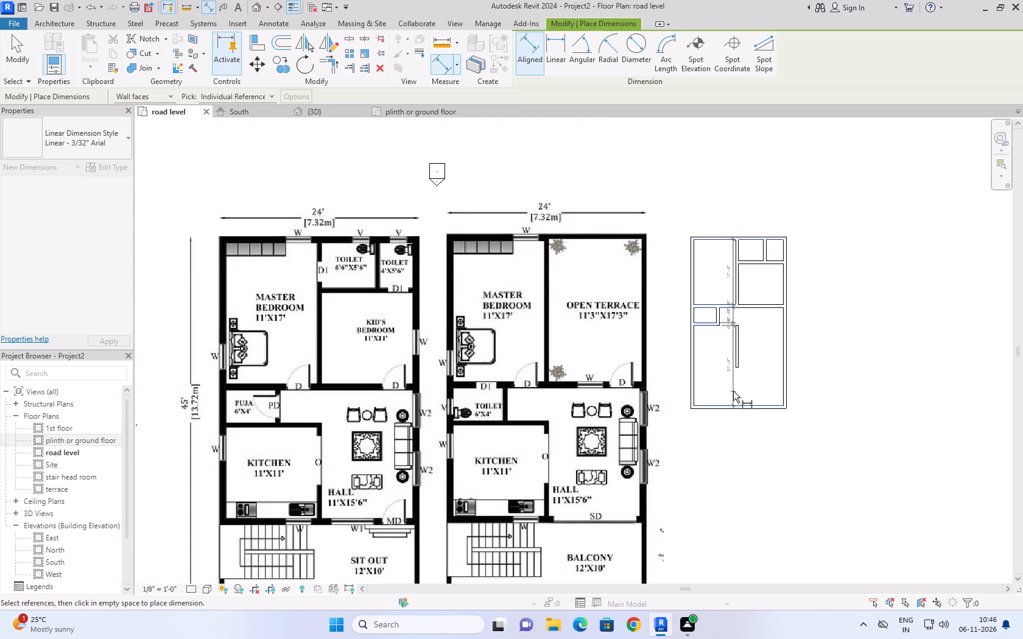
pyautogui.moveTo(734, 388); pyautogui.dragTo(700, 321, button='middle')
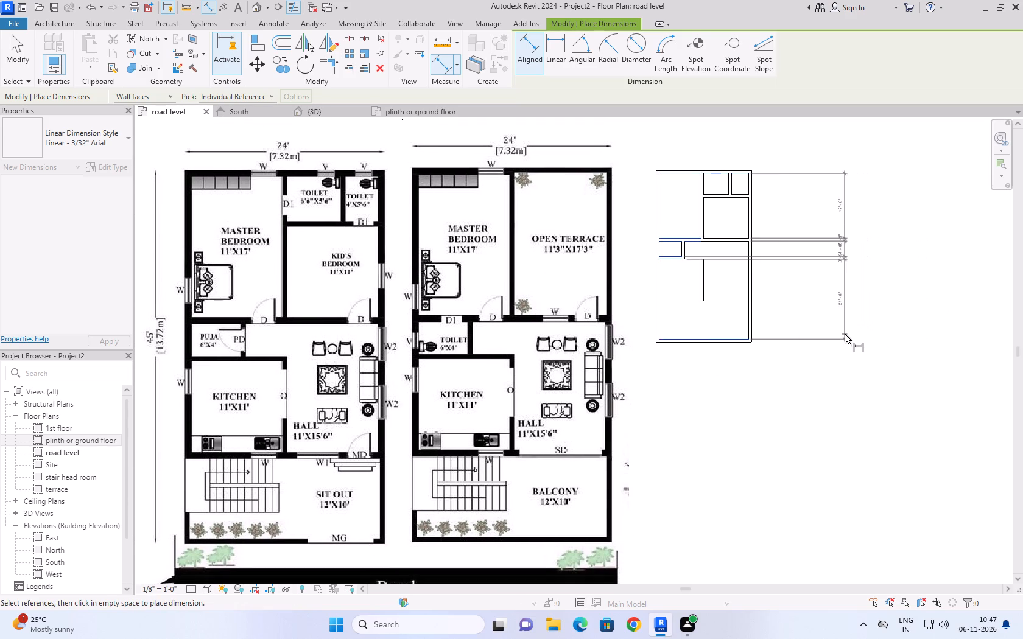
pyautogui.scroll(-2, 845, 334)
pyautogui.press('Escape')
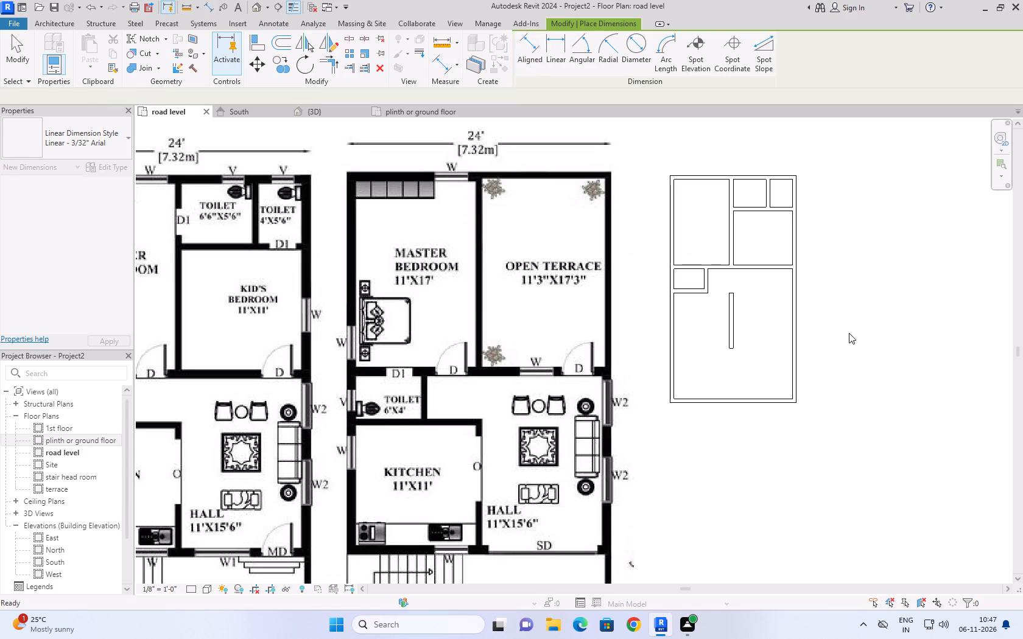
# Draw a 9" wall from the puja room's southeast corner east to the north end of the kitchen's east wall.
pyautogui.scroll(4, 712, 294)
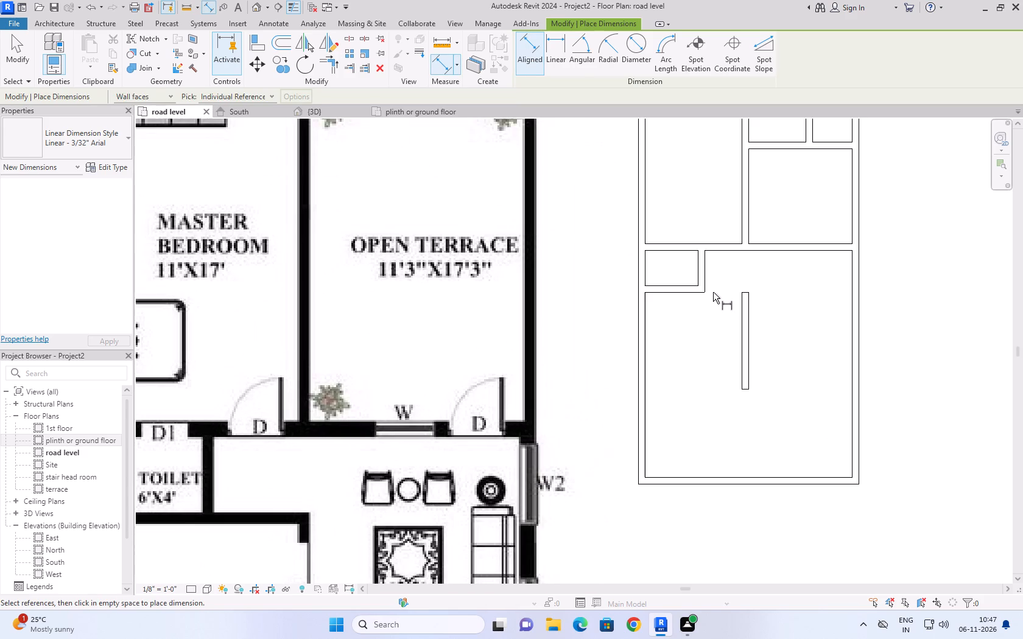
pyautogui.press('c')
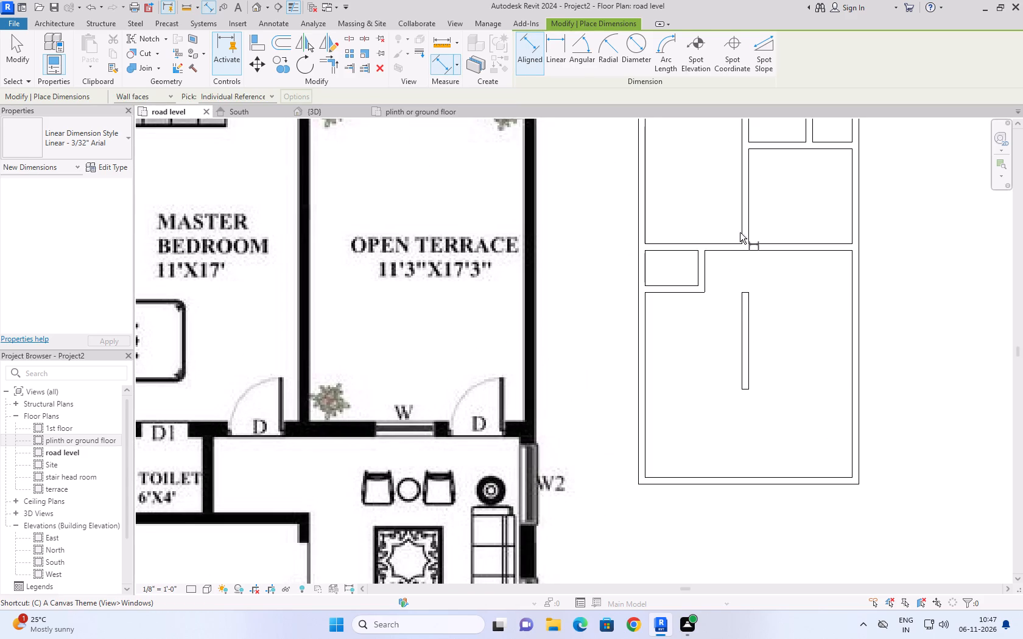
pyautogui.press('Escape')
pyautogui.press('Escape')
pyautogui.click(746, 313)
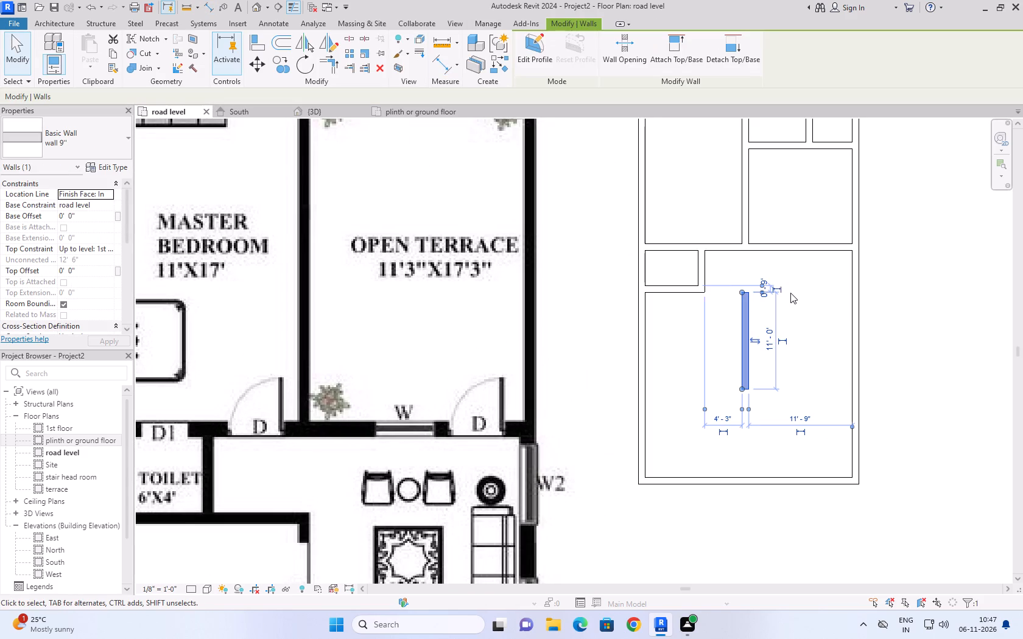
pyautogui.press('c')
pyautogui.press('s')
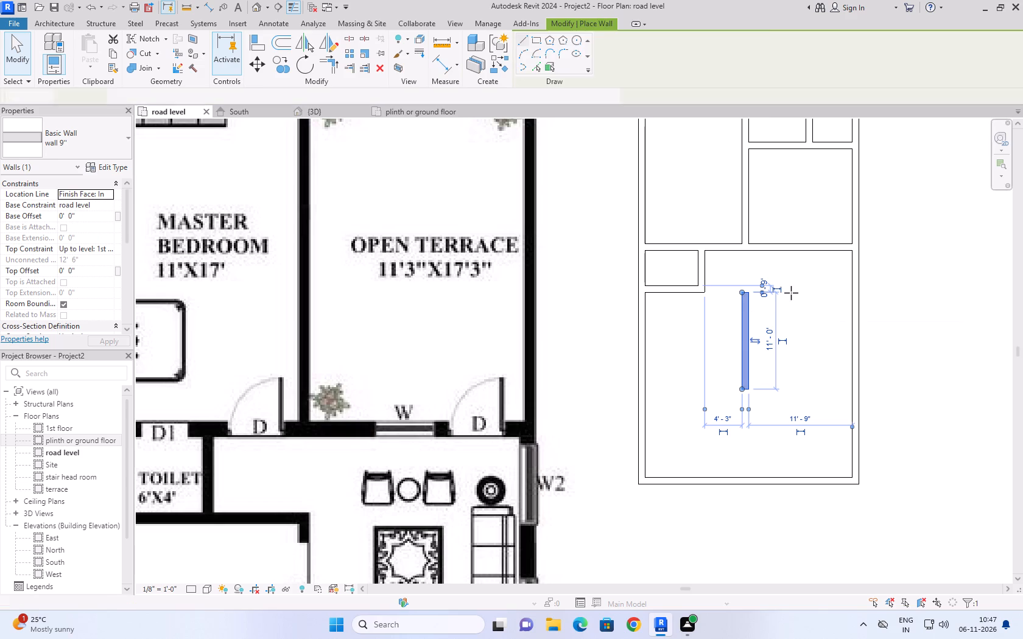
pyautogui.click(706, 292)
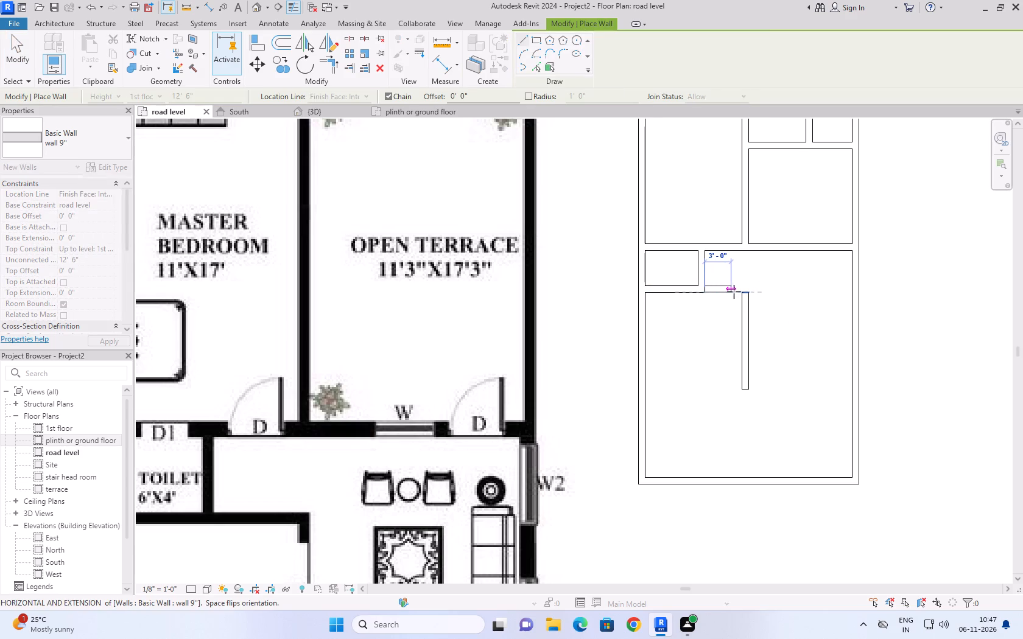
pyautogui.click(744, 292)
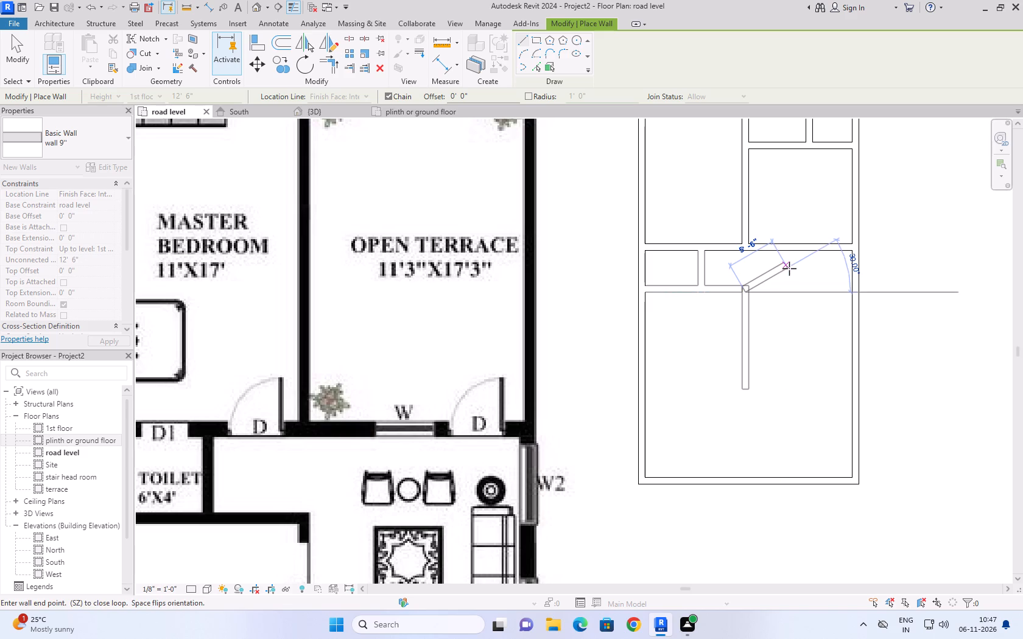
pyautogui.press('Escape')
pyautogui.scroll(-3, 793, 320)
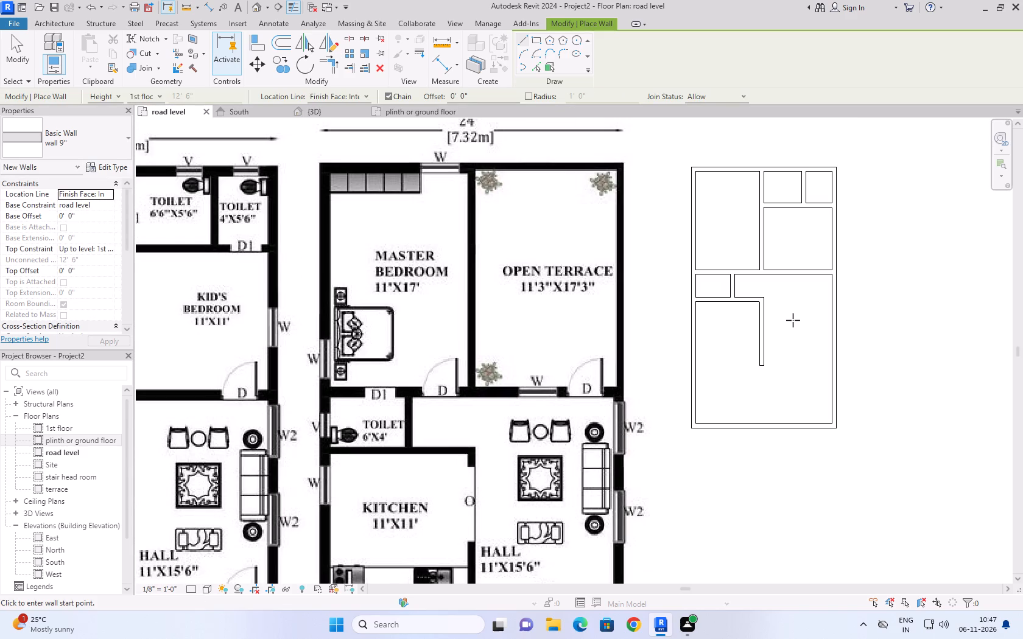
pyautogui.press('Escape')
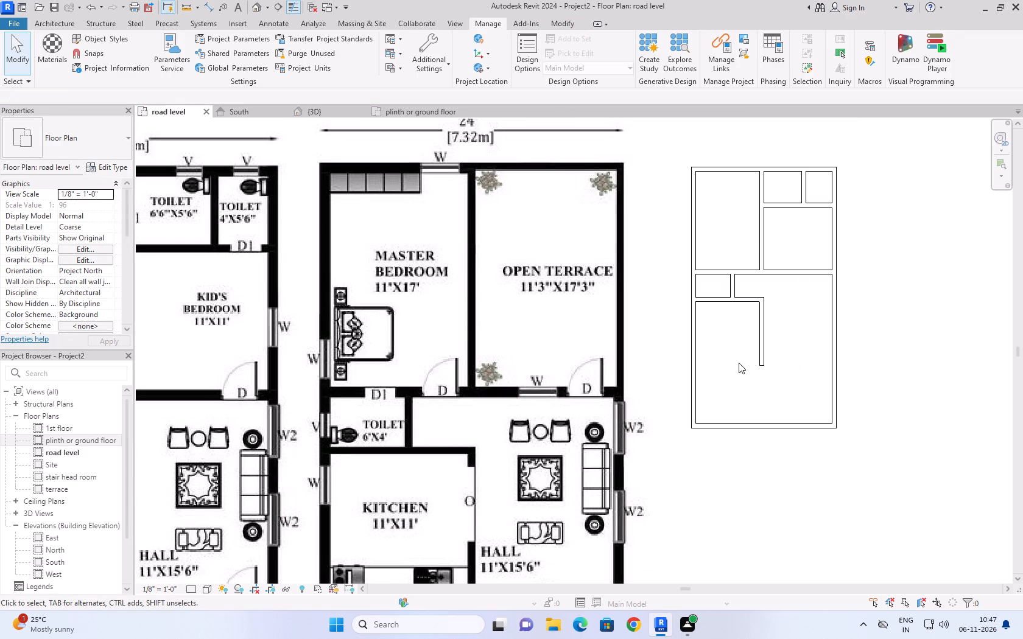
# Close the kitchen's south side with a 9" wall from the outer west wall to the south end of the kitchen's east wall.
pyautogui.click(761, 352)
pyautogui.write('cs')
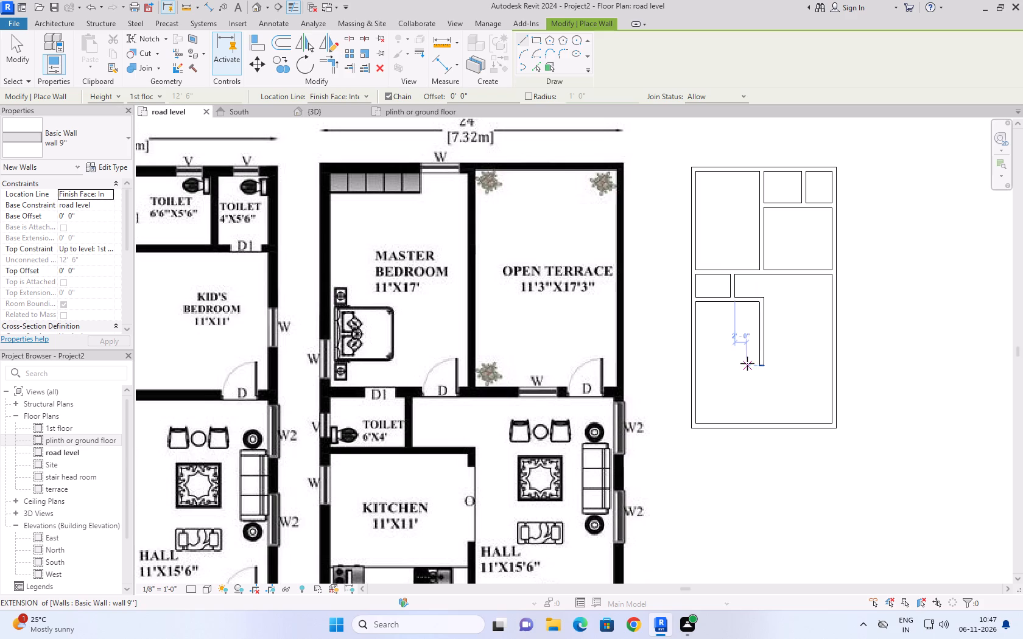
pyautogui.click(692, 362)
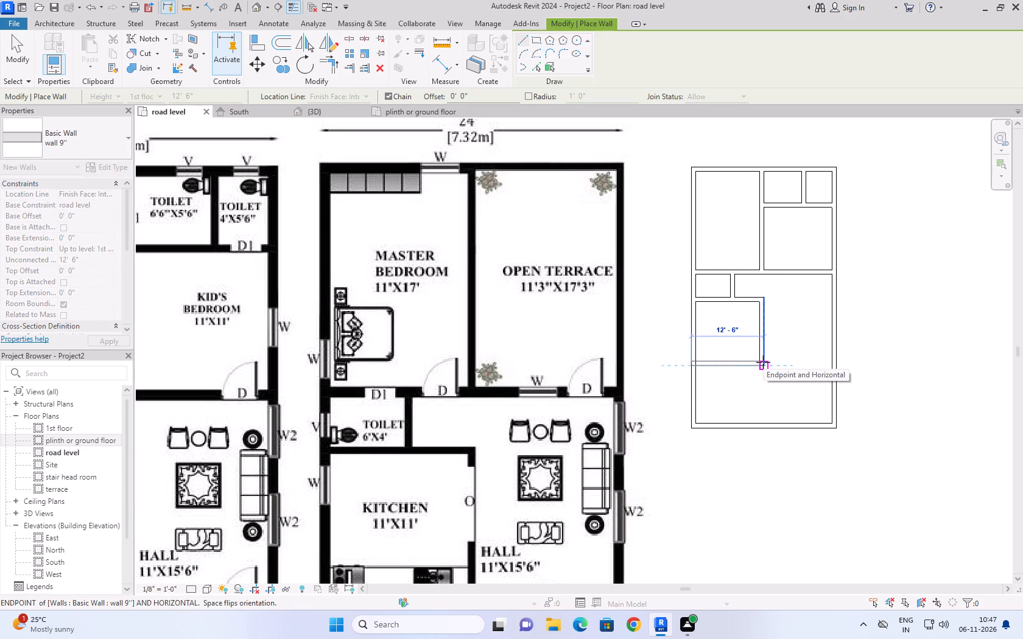
pyautogui.press('space')
pyautogui.press('space')
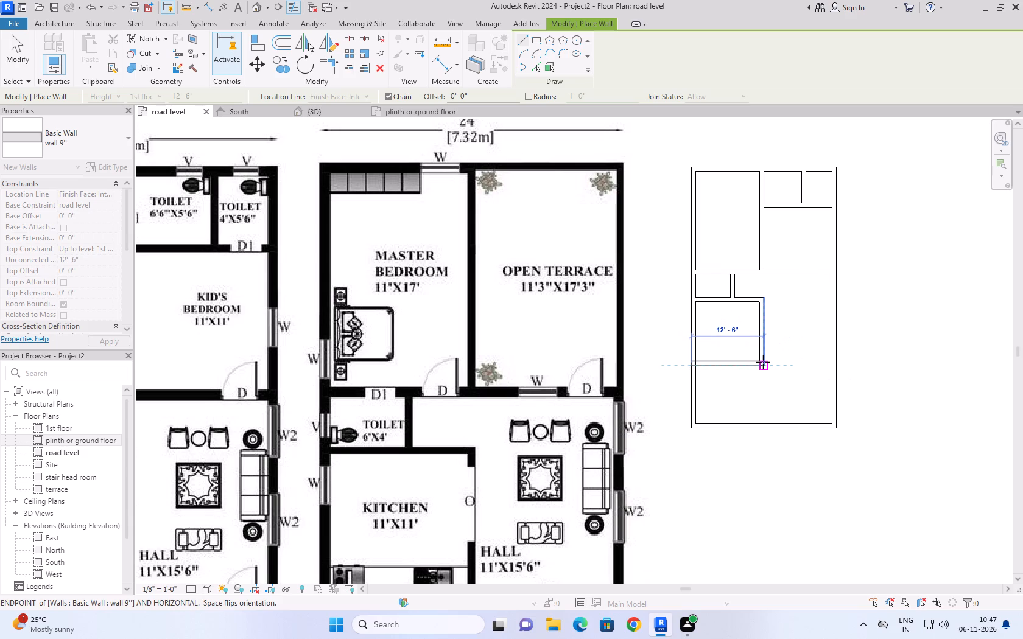
pyautogui.click(763, 362)
pyautogui.press('Escape')
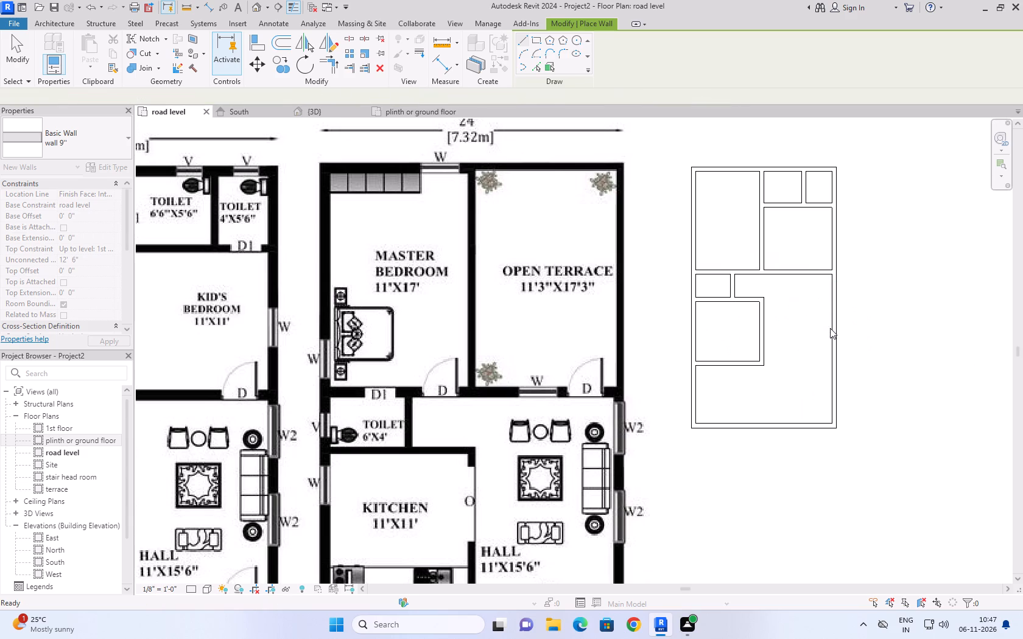
# Measure the kitchen's clear north–south depth between the inner faces of its north and south walls.
pyautogui.press('d')
pyautogui.press('i')
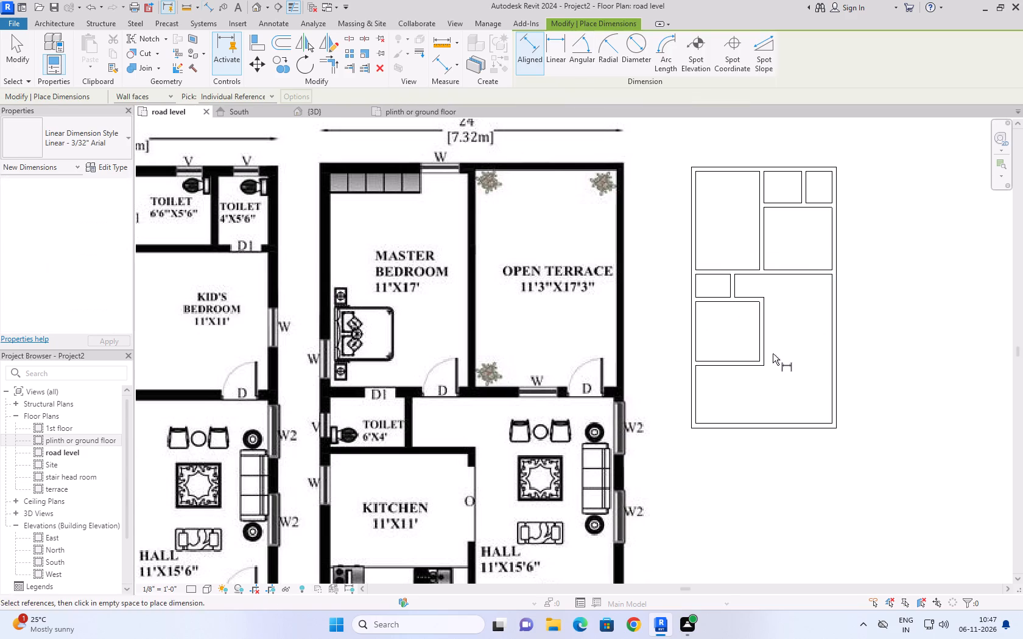
pyautogui.click(750, 360)
pyautogui.click(751, 303)
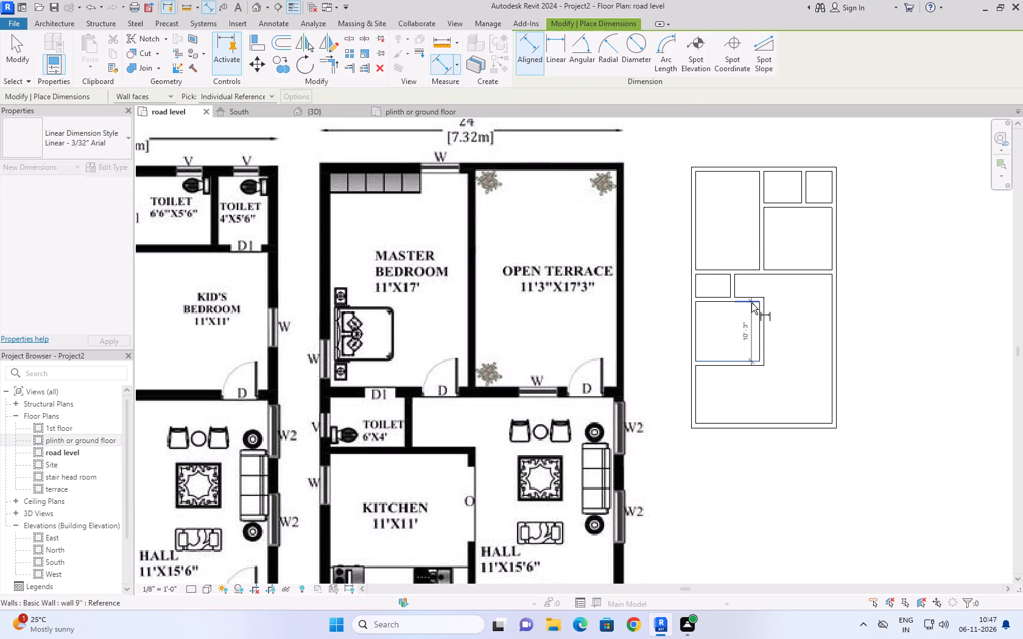
pyautogui.press('Escape')
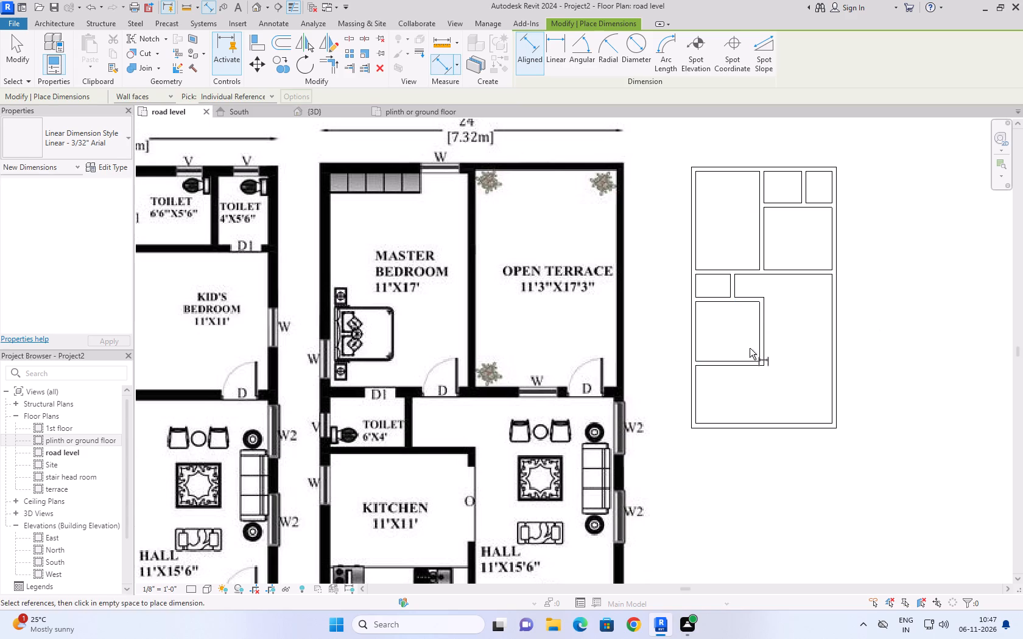
pyautogui.press('Escape')
# Flip the kitchen's south wall so its thickness lies outside the room, giving an 11' clear depth.
pyautogui.click(747, 363)
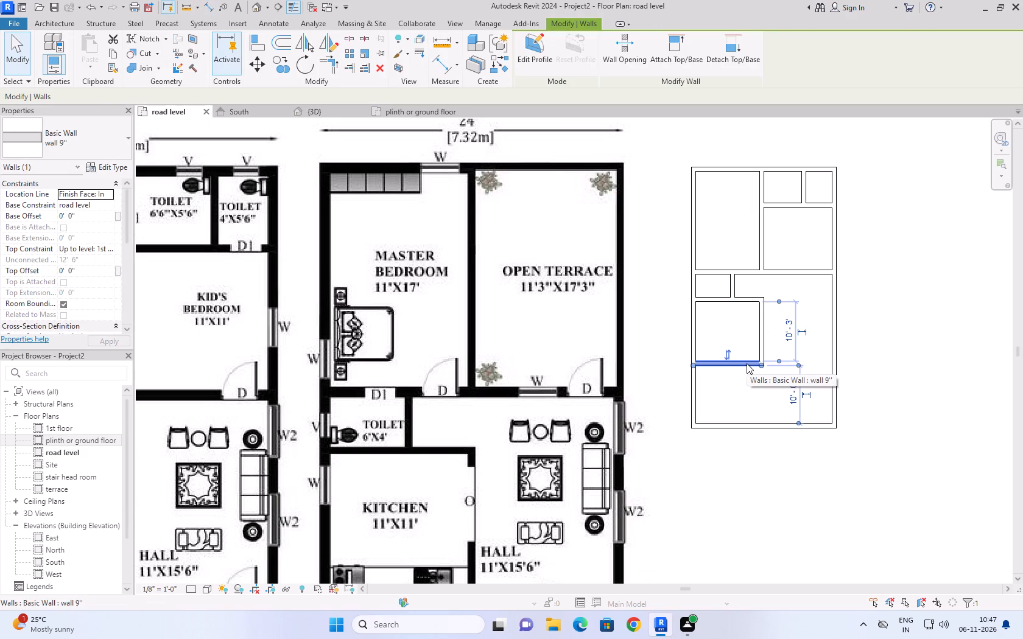
pyautogui.press('space')
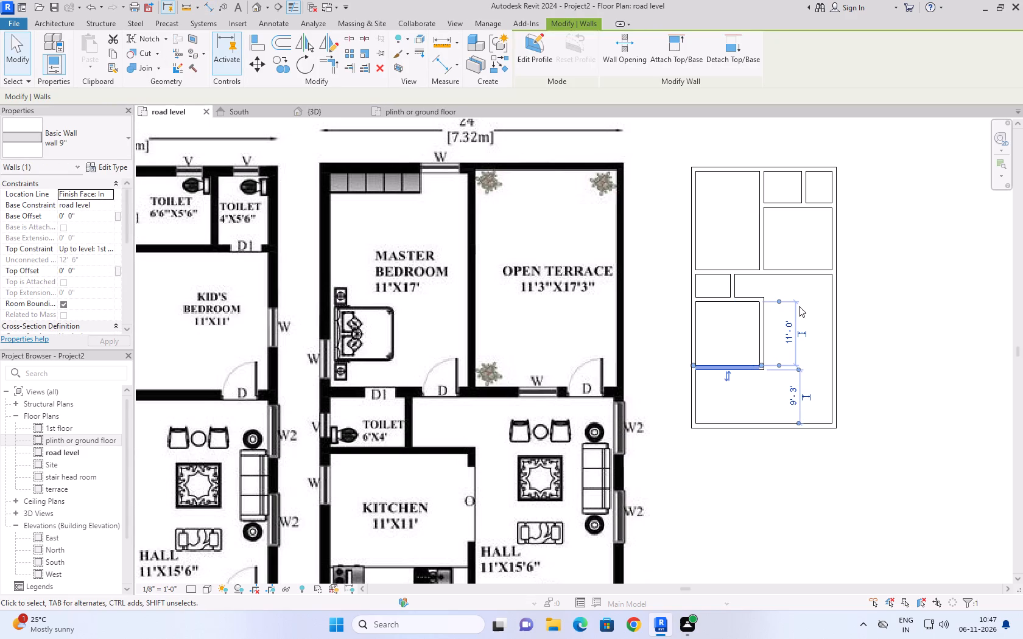
pyautogui.click(898, 273)
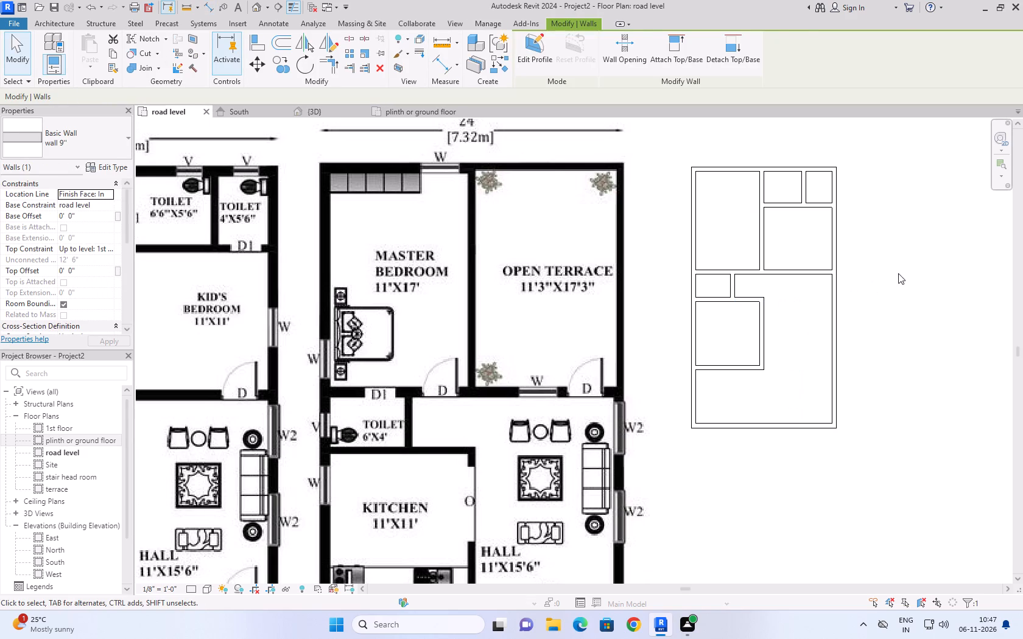
# Measure the kitchen's inner north–south depth again between its north wall and the flipped south wall.
pyautogui.write('di')
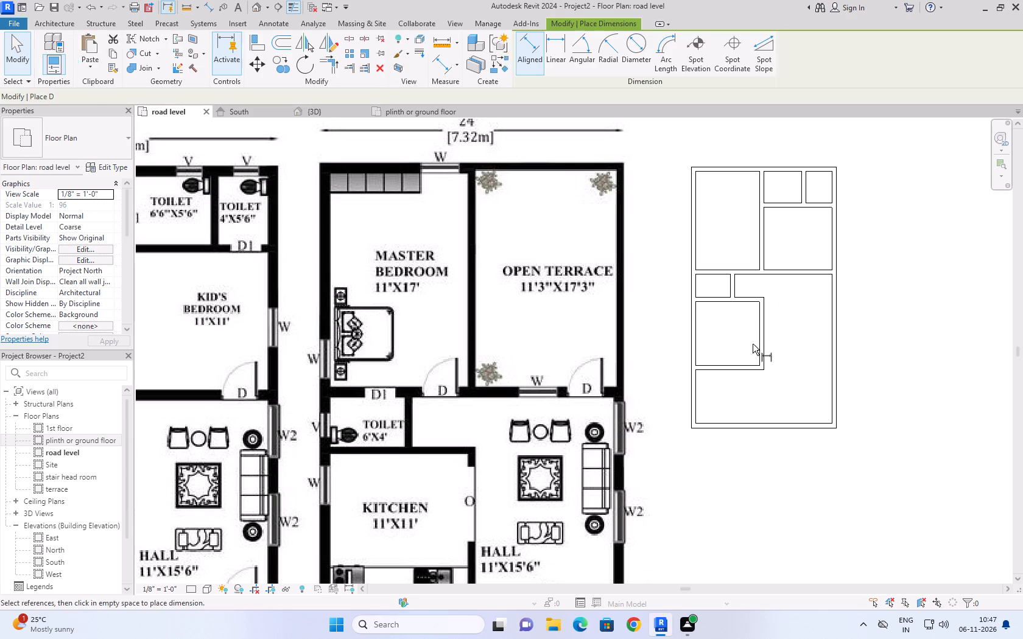
pyautogui.click(749, 363)
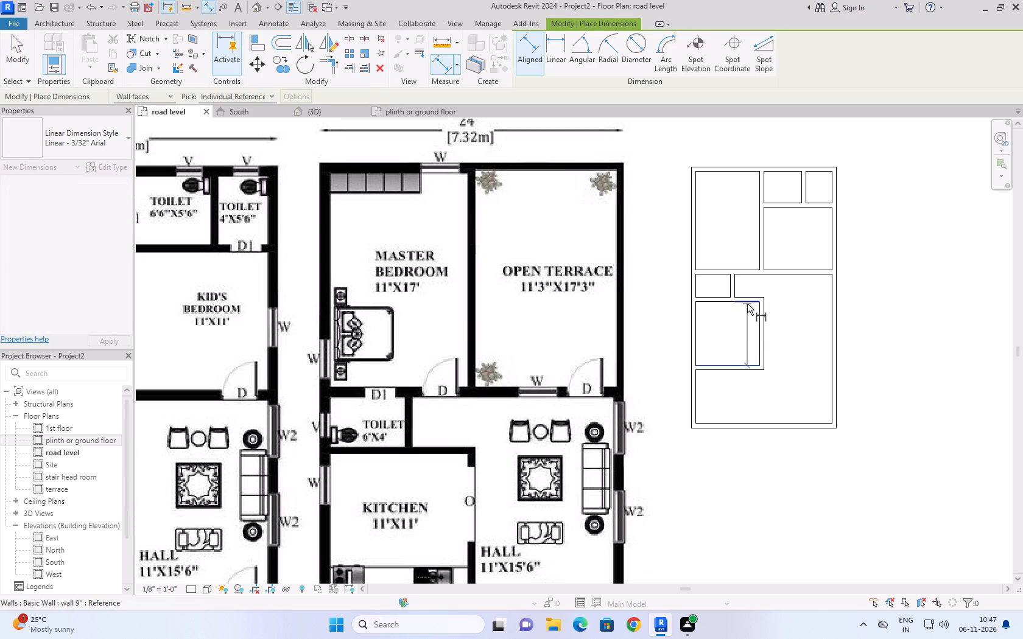
pyautogui.click(747, 304)
pyautogui.press('Escape')
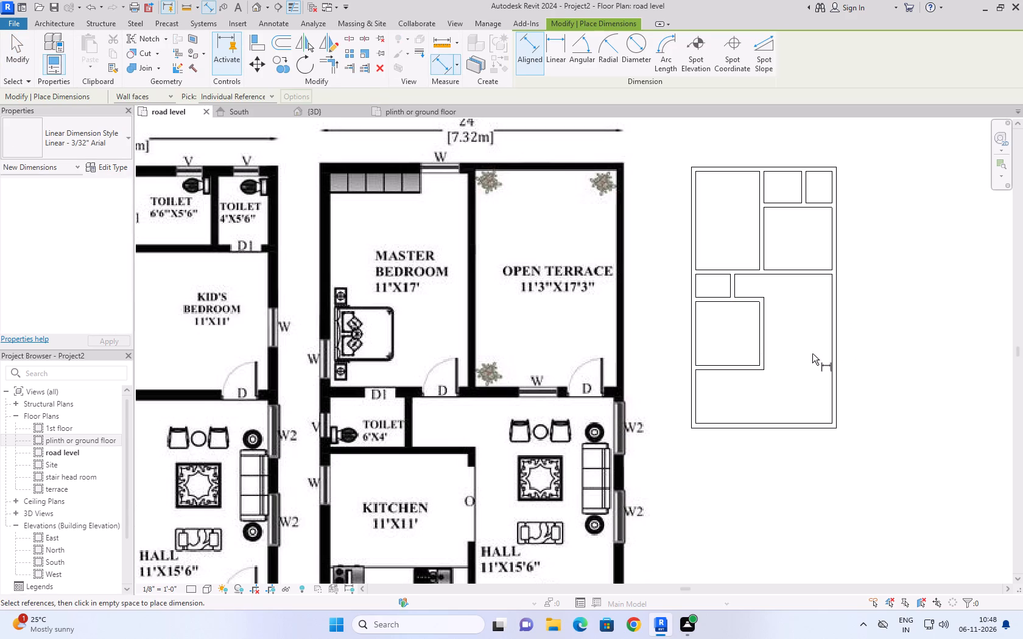
pyautogui.scroll(-5, 806, 342)
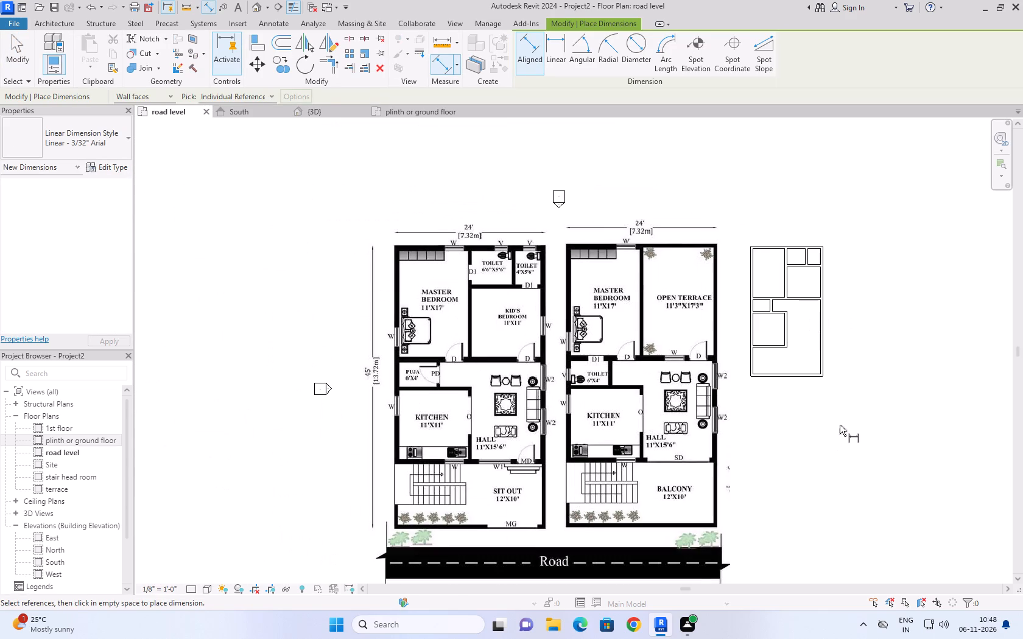
# Measure the clear north–south depth of the sit-out between the kitchen's south wall and the outer south wall.
pyautogui.scroll(1, 841, 423)
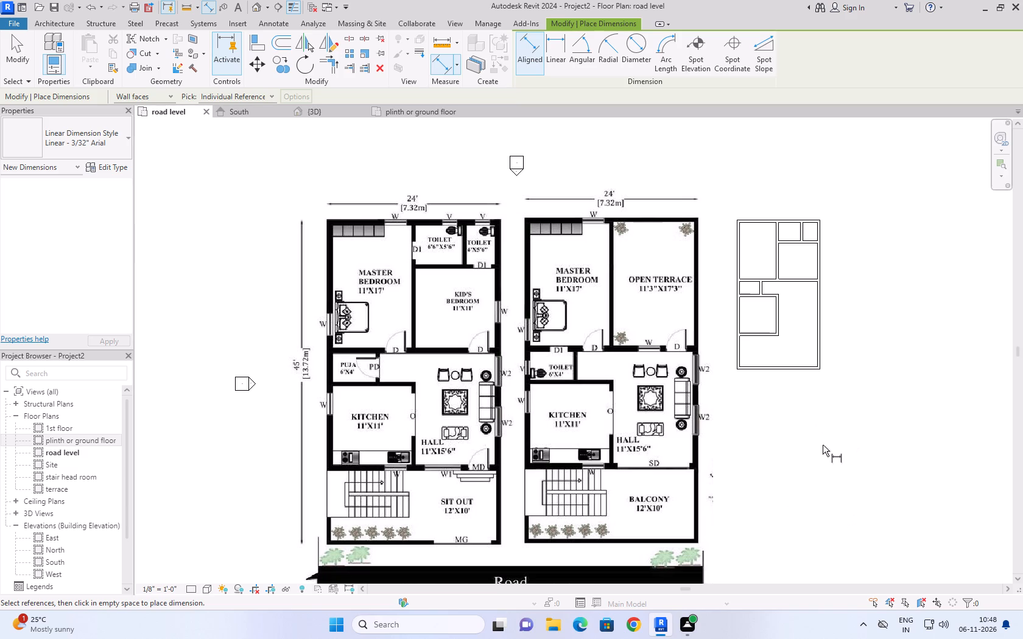
pyautogui.scroll(1, 761, 339)
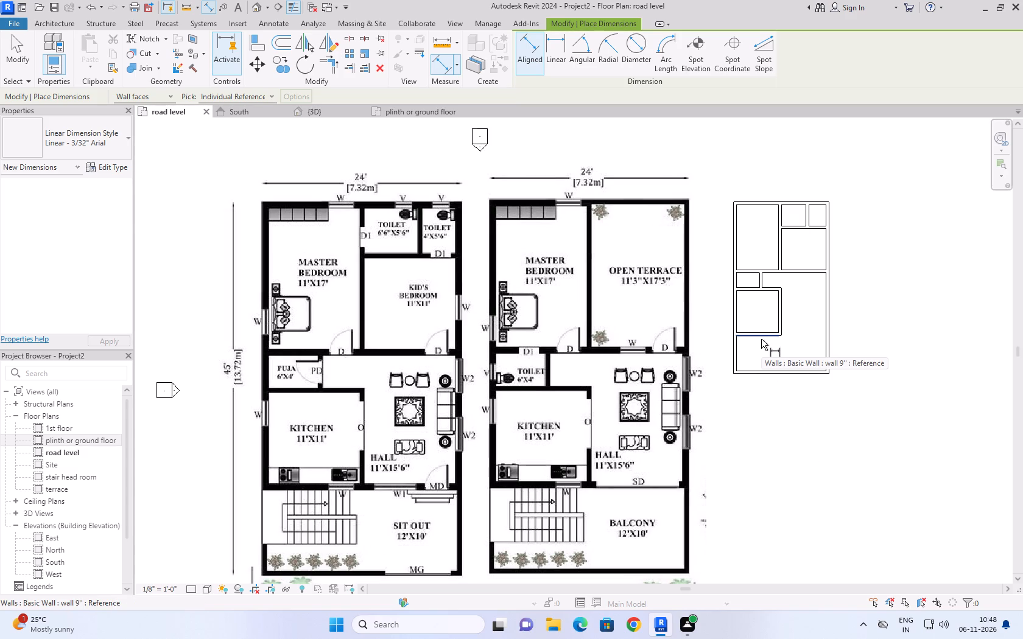
pyautogui.click(761, 339)
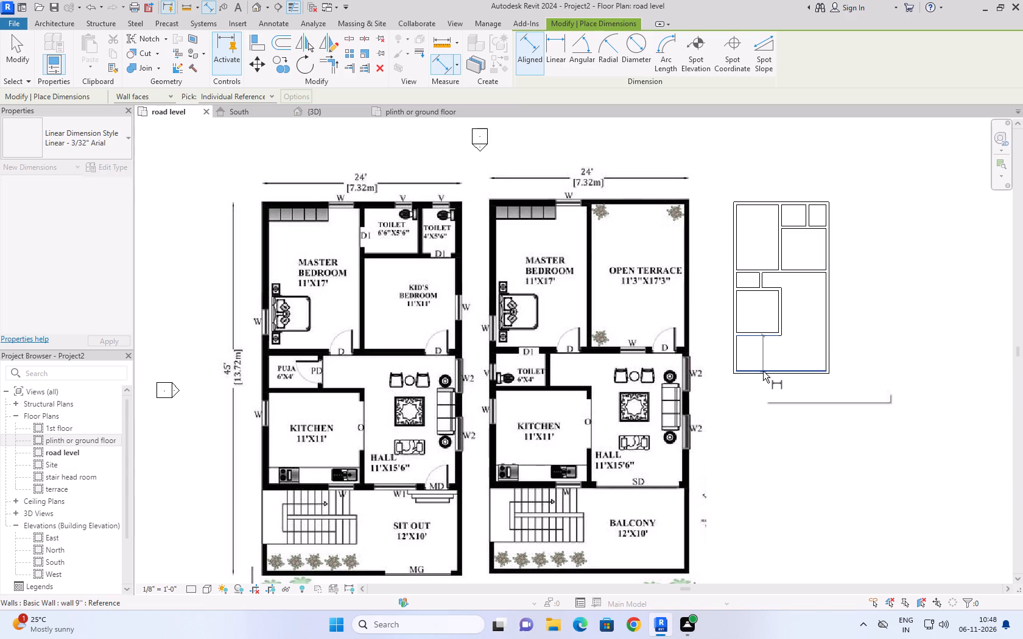
pyautogui.click(763, 371)
pyautogui.scroll(4, 844, 368)
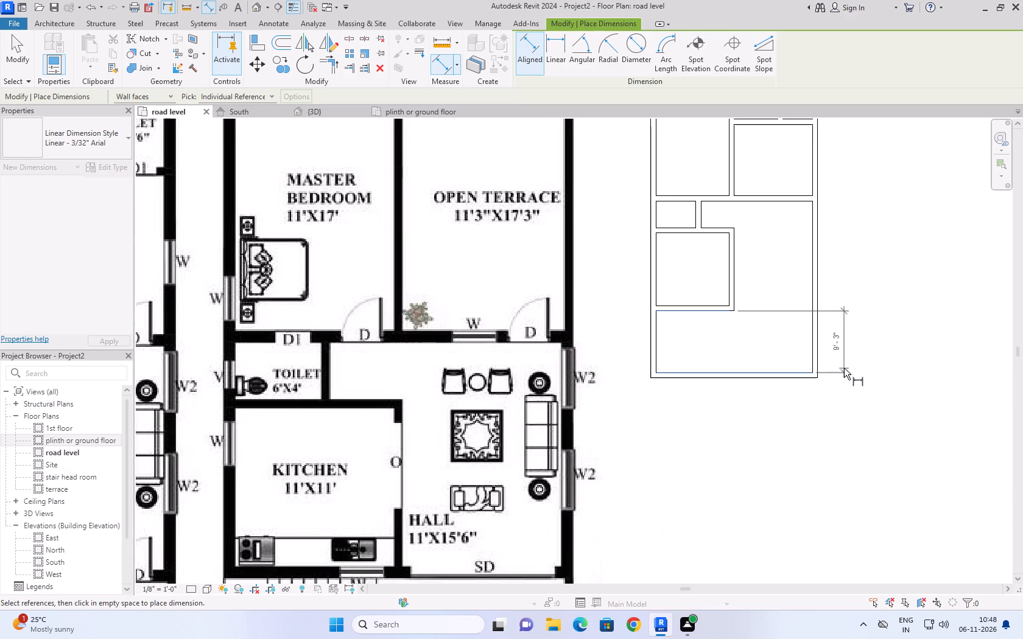
pyautogui.scroll(-3, 844, 368)
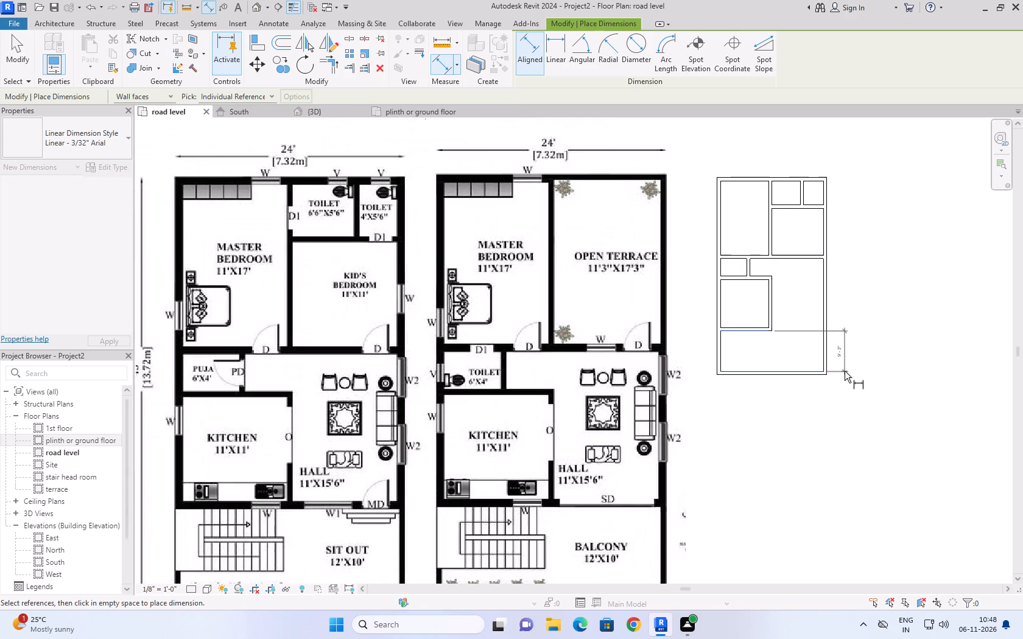
pyautogui.press('Escape')
# Extend the kitchen's 9" south wall eastward across the hall to the outer east wall, separating the hall from the sit-out.
pyautogui.scroll(-2, 845, 371)
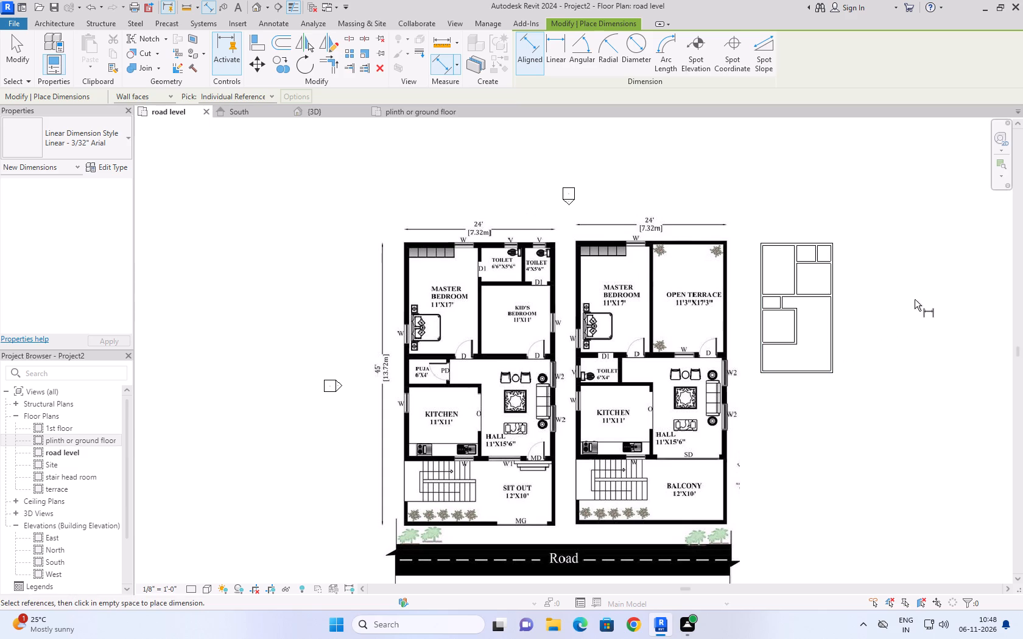
pyautogui.scroll(2, 915, 299)
pyautogui.moveTo(874, 273); pyautogui.dragTo(733, 256, button='middle')
pyautogui.scroll(-2, 733, 256)
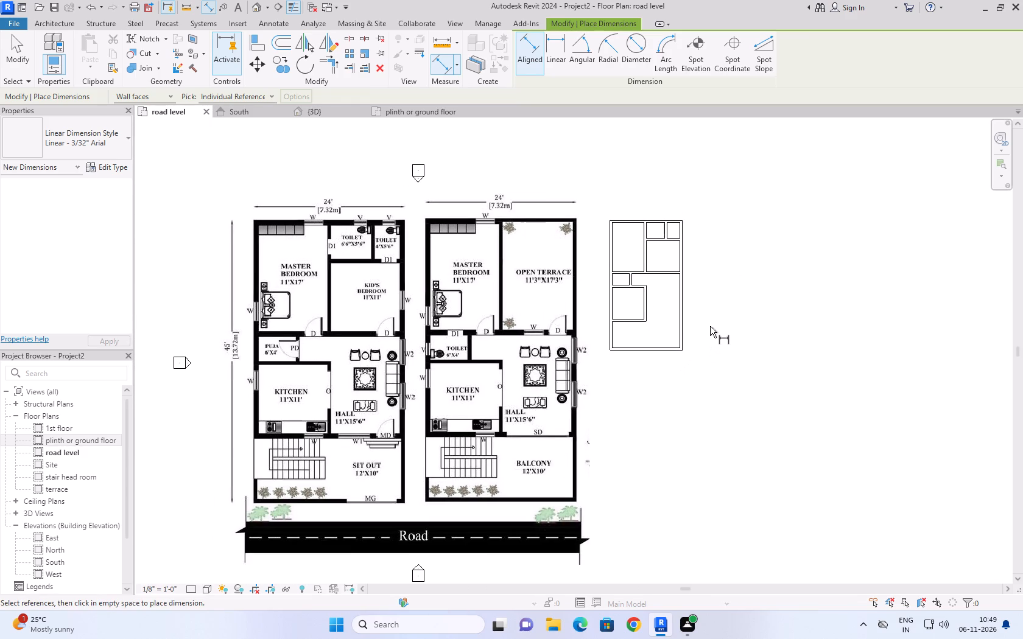
pyautogui.scroll(-1, 716, 234)
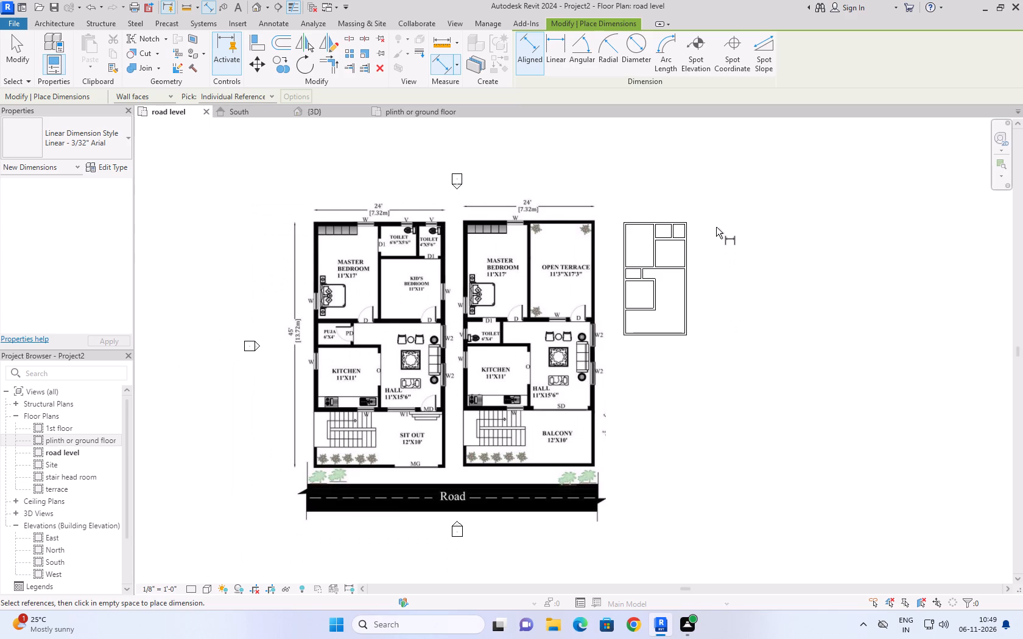
pyautogui.scroll(1, 716, 226)
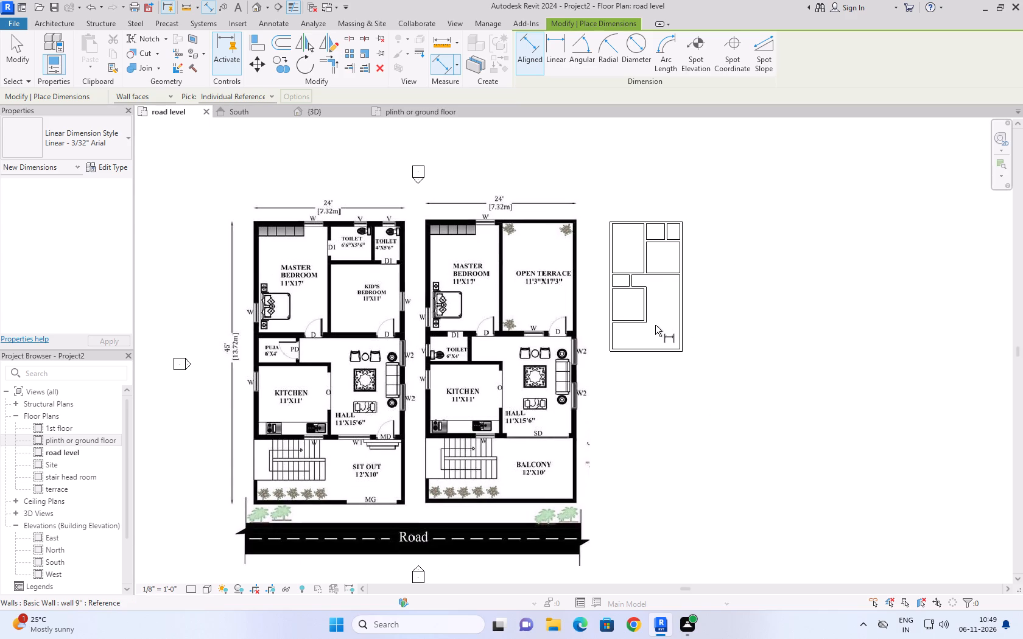
pyautogui.scroll(3, 655, 325)
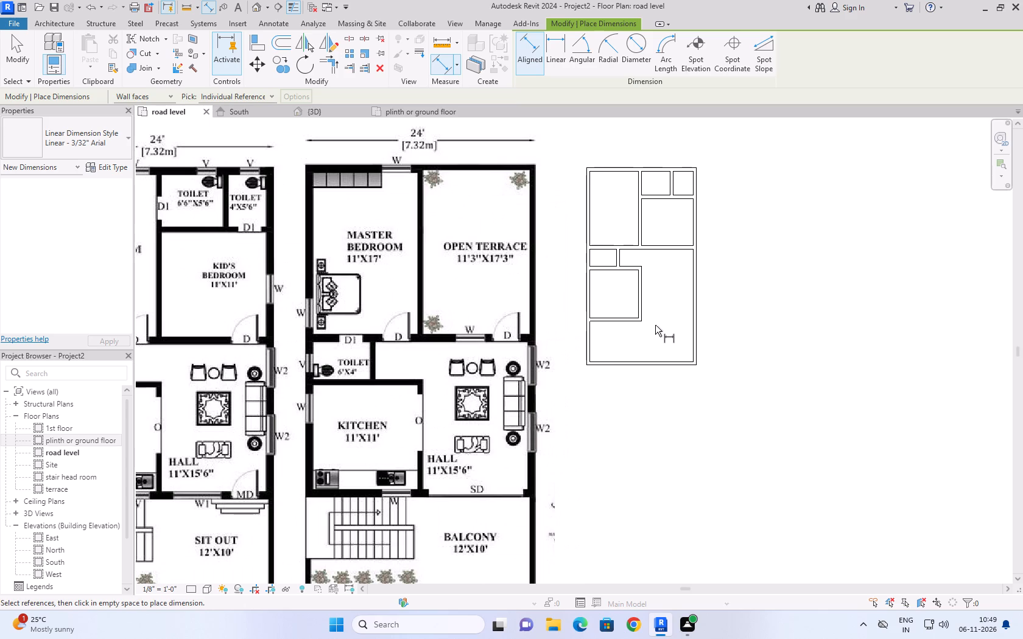
pyautogui.click(25, 51)
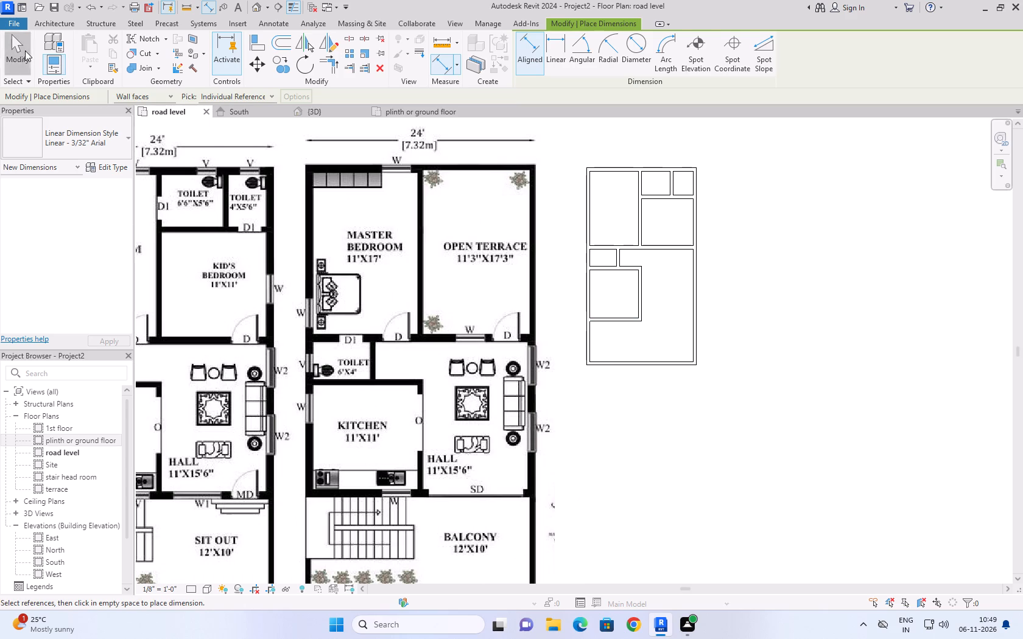
pyautogui.click(626, 315)
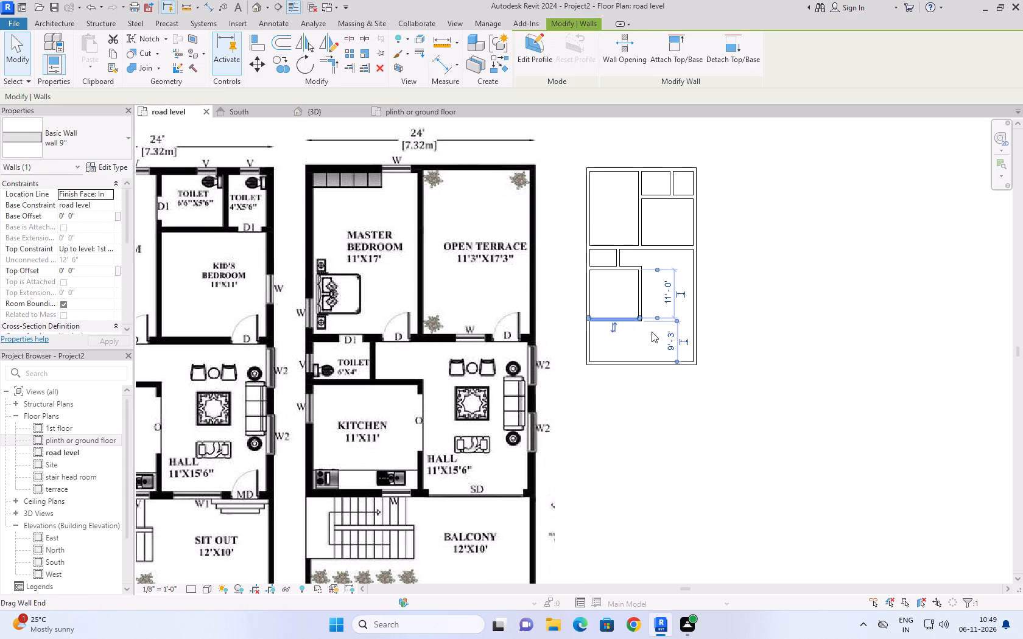
pyautogui.scroll(3, 660, 335)
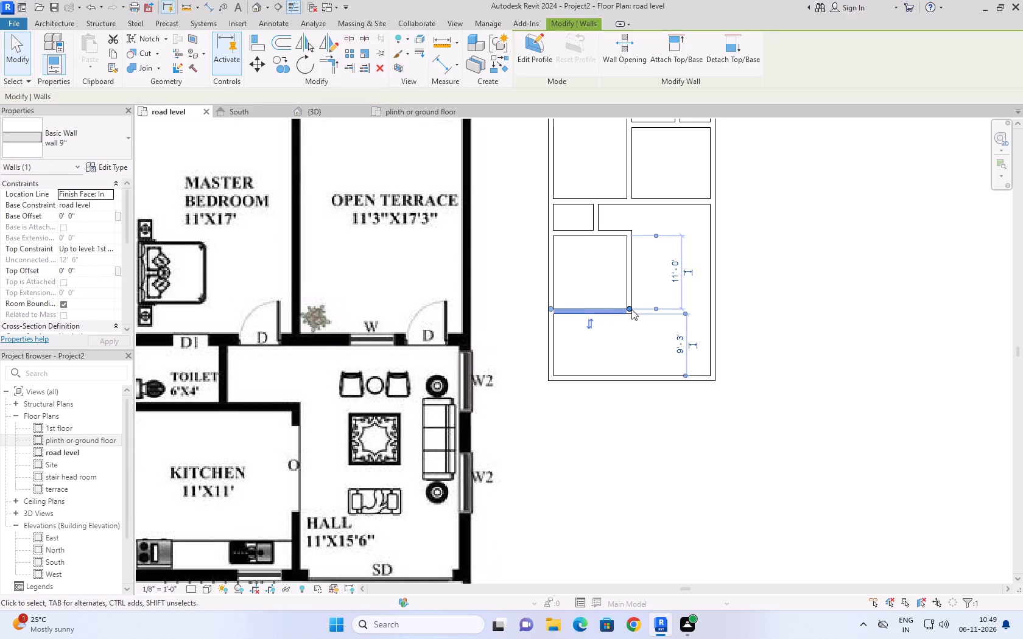
pyautogui.moveTo(630, 308); pyautogui.dragTo(709, 310)
pyautogui.click(809, 271)
# Measure the hall's clear north–south depth from its extended south wall to the wall below the kid's bedroom.
pyautogui.scroll(-1, 809, 271)
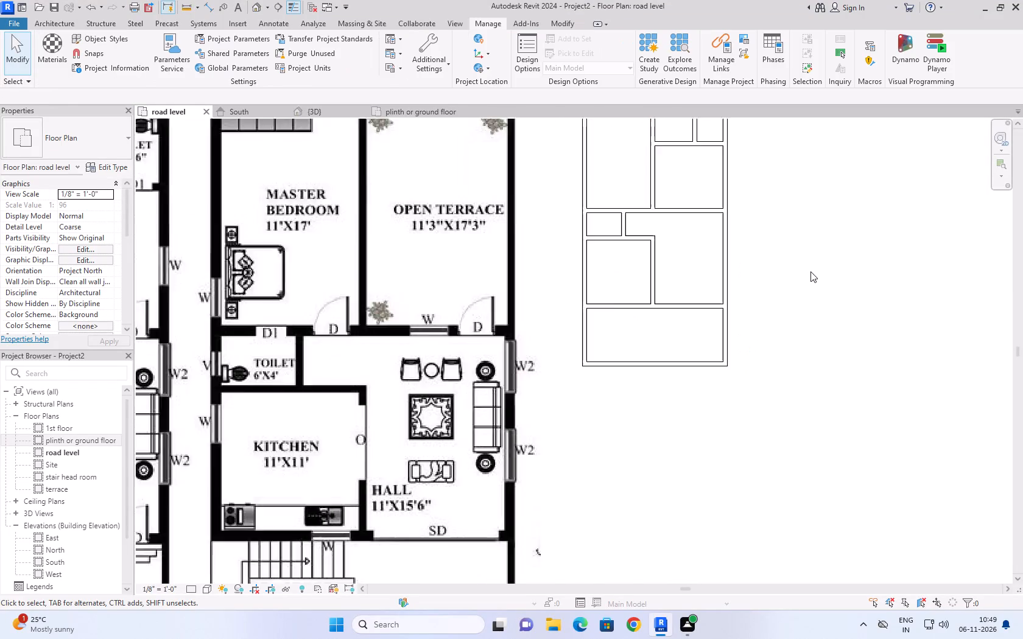
pyautogui.scroll(-2, 810, 271)
pyautogui.moveTo(823, 248); pyautogui.dragTo(921, 226, button='middle')
pyautogui.scroll(-1, 921, 226)
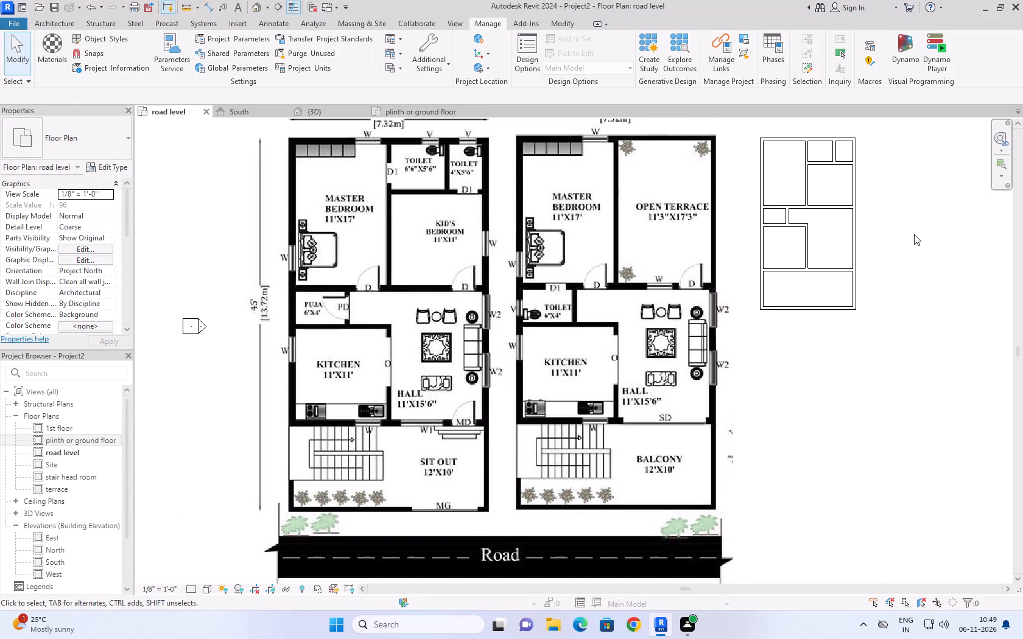
pyautogui.moveTo(909, 254); pyautogui.dragTo(867, 273, button='middle')
pyautogui.write('di')
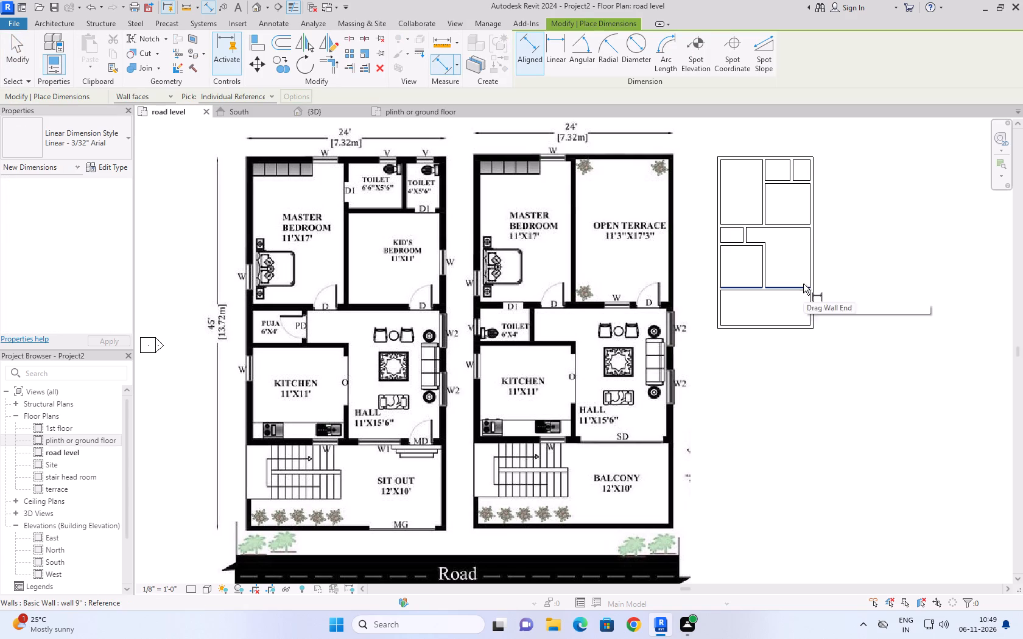
pyautogui.click(803, 284)
pyautogui.click(793, 229)
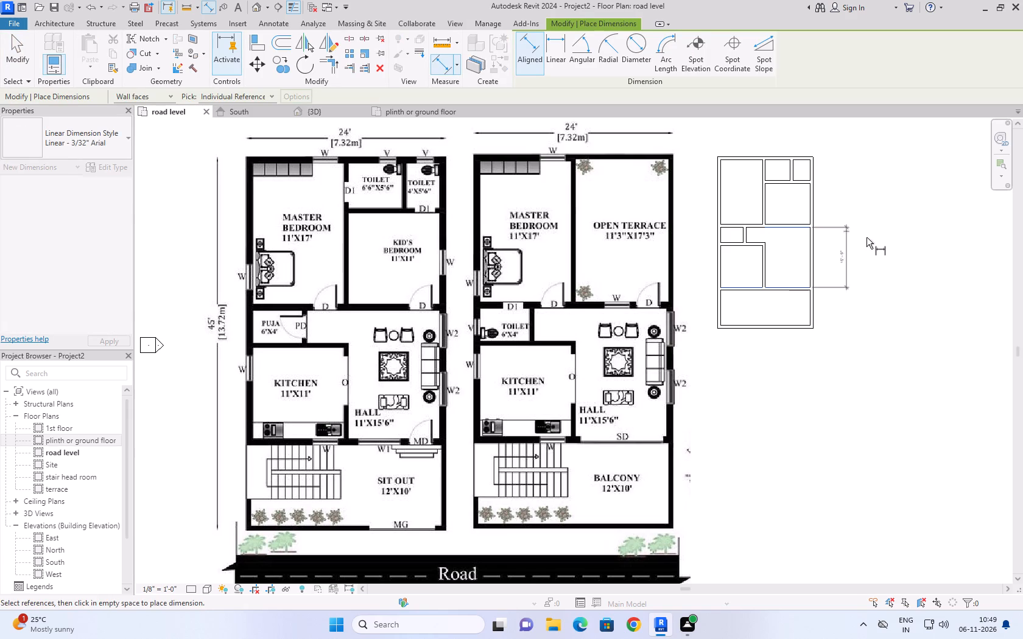
pyautogui.scroll(5, 871, 238)
pyautogui.scroll(-5, 871, 238)
pyautogui.press('Escape')
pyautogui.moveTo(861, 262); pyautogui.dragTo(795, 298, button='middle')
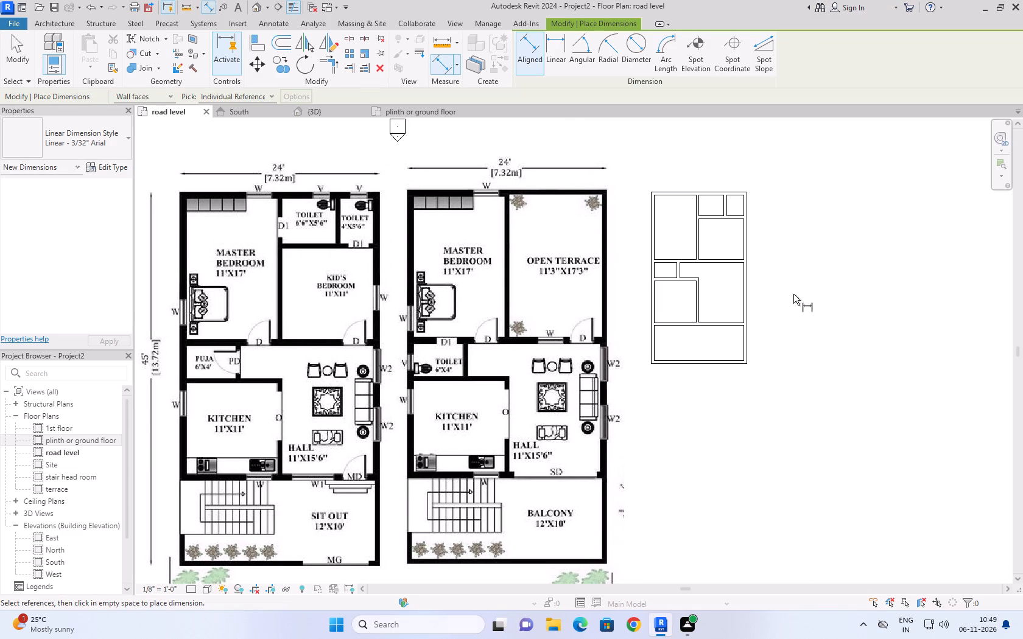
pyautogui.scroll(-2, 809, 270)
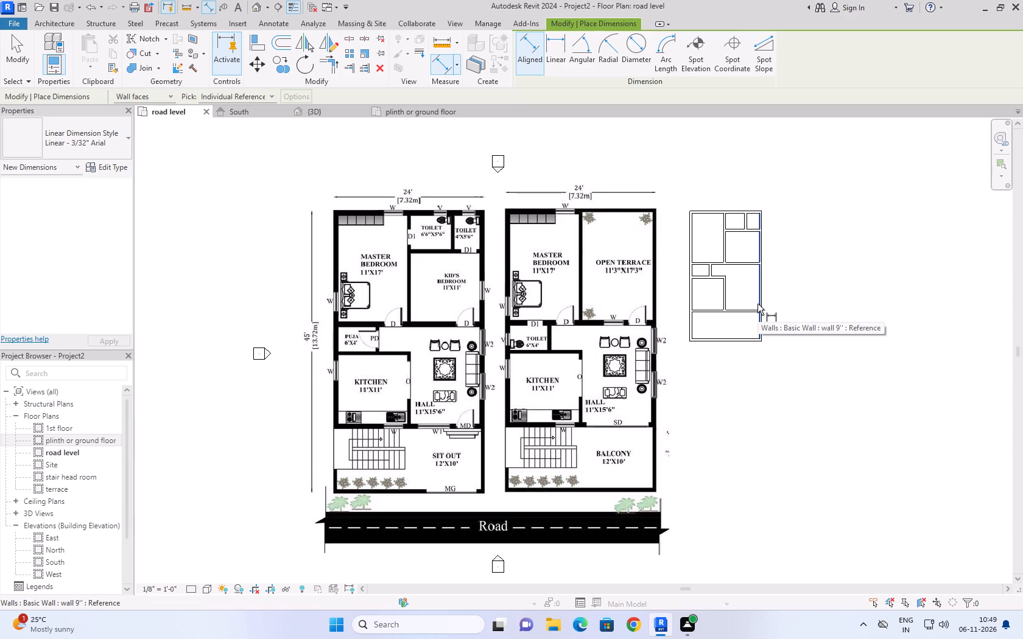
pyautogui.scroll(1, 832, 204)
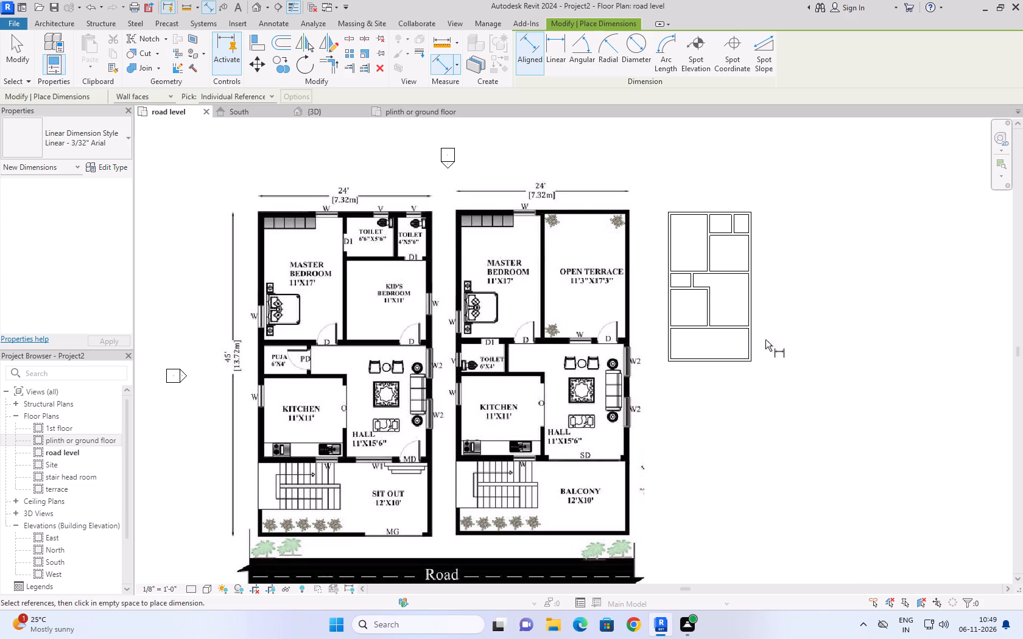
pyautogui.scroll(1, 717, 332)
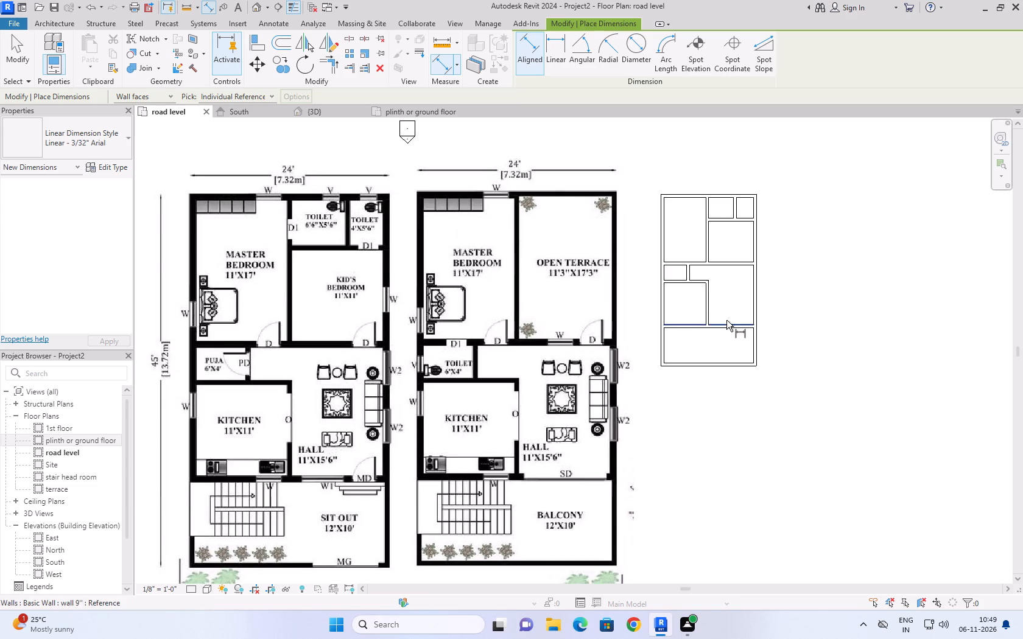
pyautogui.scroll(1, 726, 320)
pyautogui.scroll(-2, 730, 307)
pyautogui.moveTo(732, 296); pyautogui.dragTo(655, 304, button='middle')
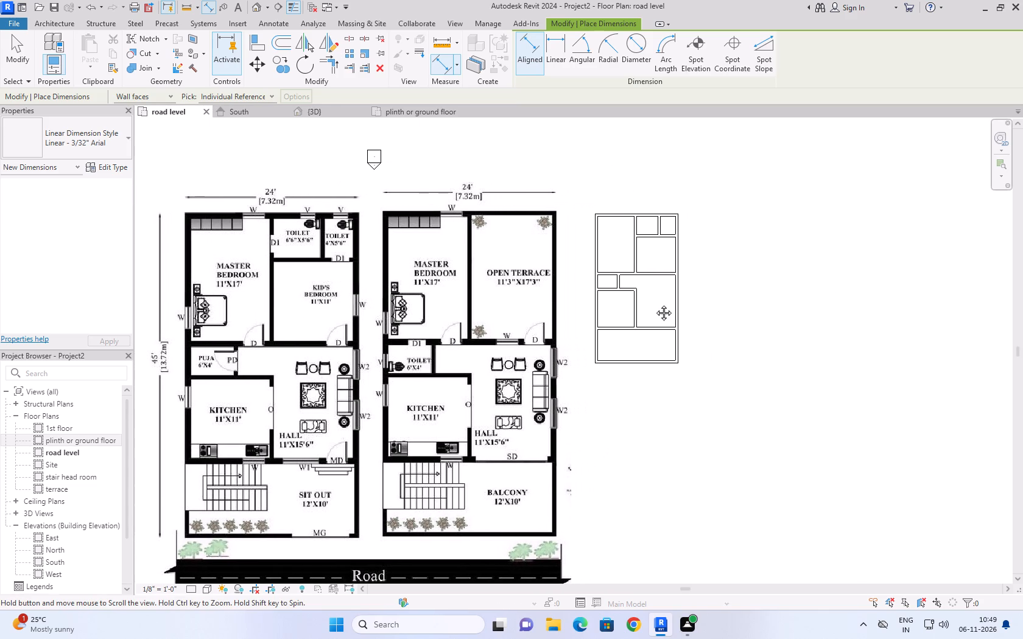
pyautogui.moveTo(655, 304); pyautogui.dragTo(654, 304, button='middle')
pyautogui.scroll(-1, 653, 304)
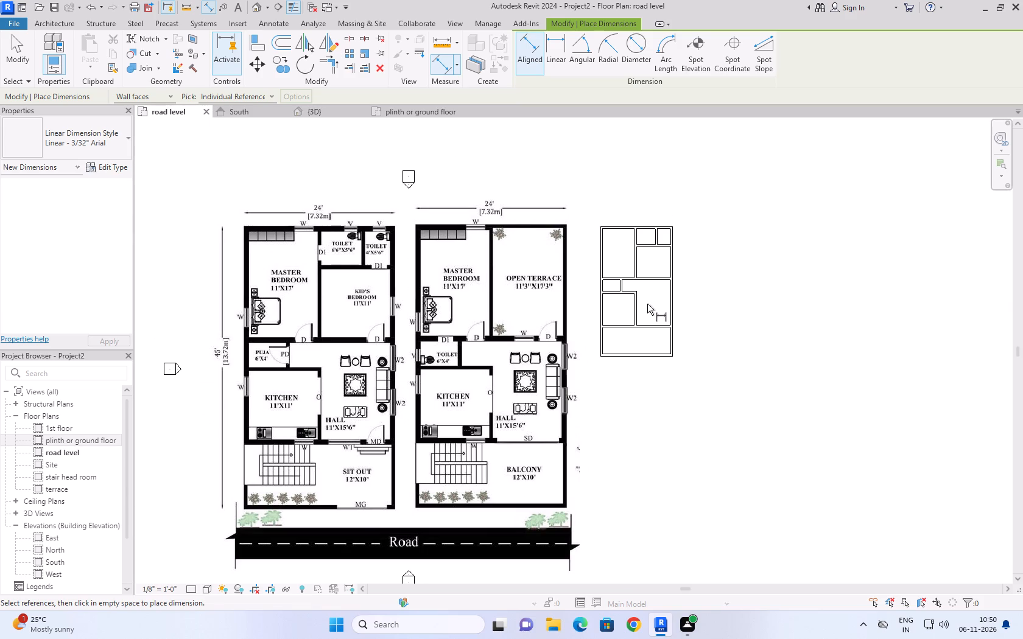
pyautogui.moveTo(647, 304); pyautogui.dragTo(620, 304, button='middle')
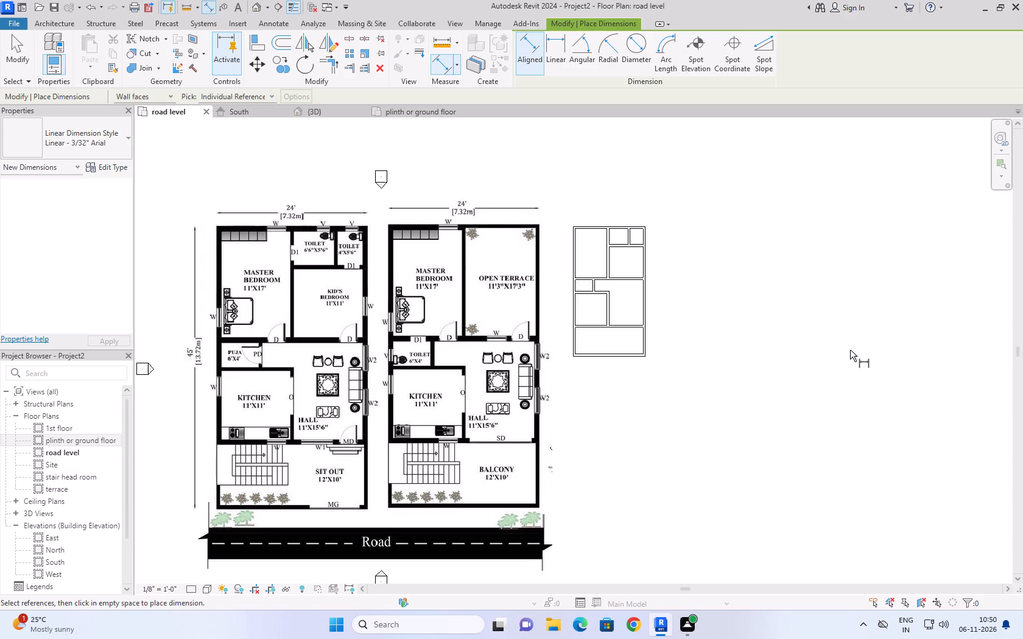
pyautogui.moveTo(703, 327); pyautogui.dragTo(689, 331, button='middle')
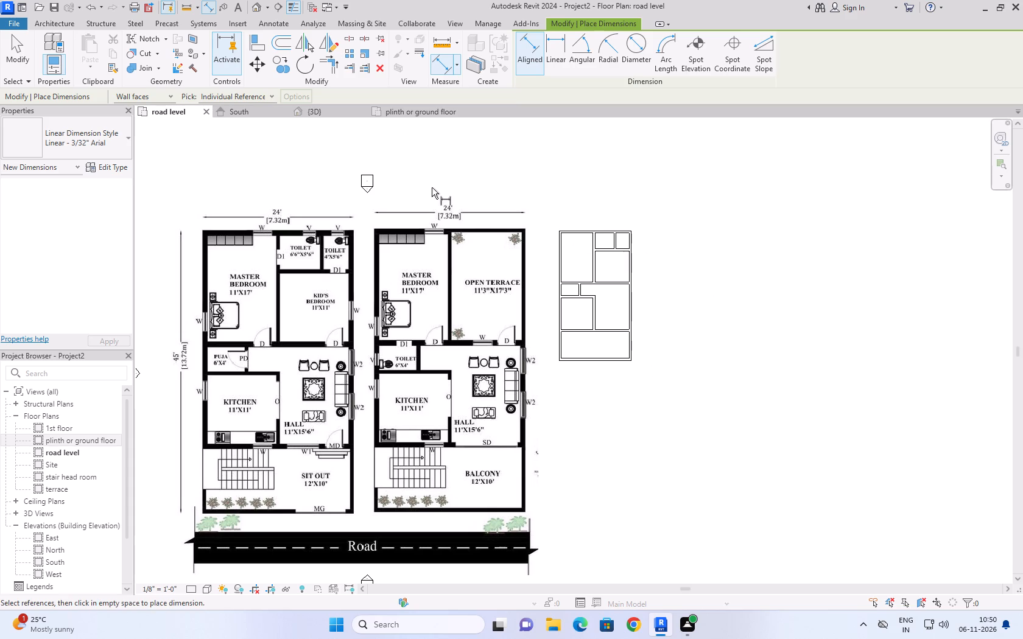
# Inspect the ground-storey wall layout in the 3D view from several angles and return to the road level plan.
pyautogui.click(323, 116)
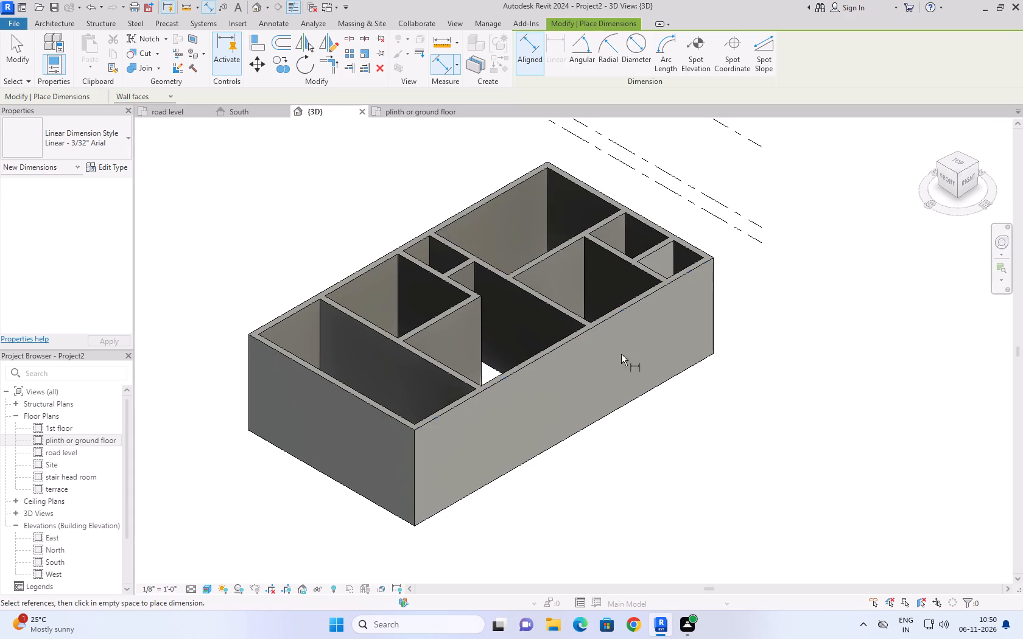
pyautogui.scroll(1, 306, 201)
pyautogui.keyDown('shift'); pyautogui.moveTo(306, 201); pyautogui.dragTo(283, 312, button='middle'); pyautogui.keyUp('shift')
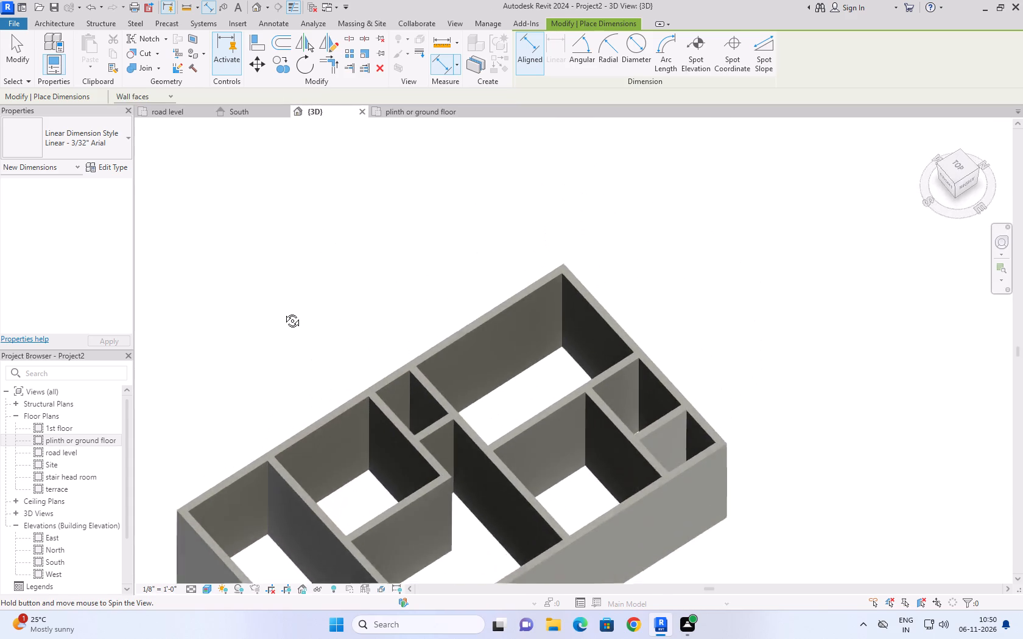
pyautogui.keyDown('shift'); pyautogui.moveTo(283, 312); pyautogui.dragTo(329, 268, button='middle'); pyautogui.keyUp('shift')
pyautogui.scroll(-3, 365, 234)
pyautogui.keyDown('shift'); pyautogui.moveTo(368, 230); pyautogui.dragTo(403, 351, button='middle'); pyautogui.keyUp('shift')
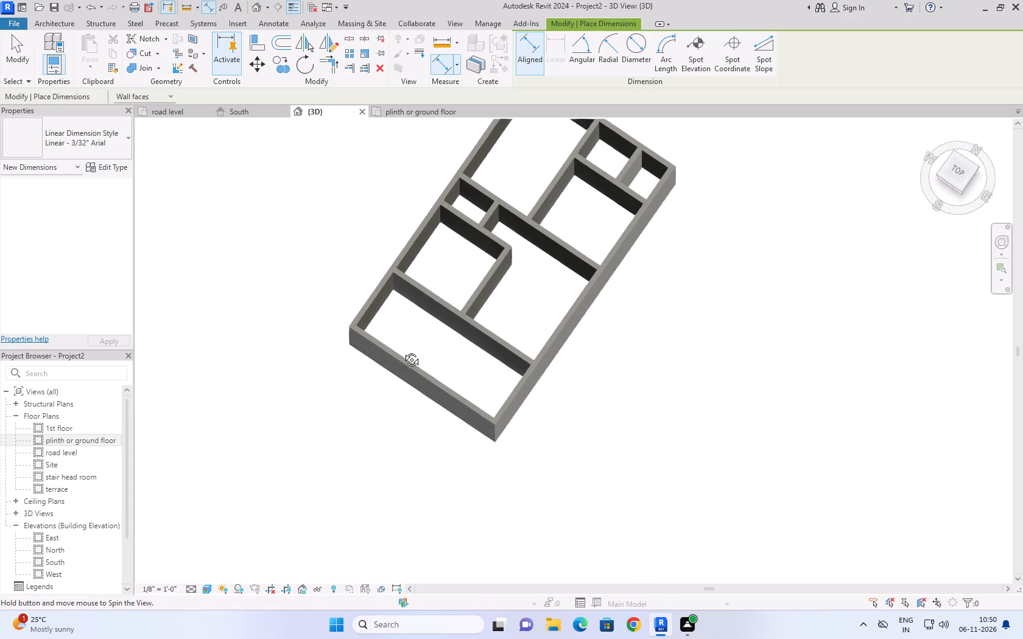
pyautogui.keyDown('shift'); pyautogui.moveTo(403, 351); pyautogui.dragTo(403, 351, button='middle'); pyautogui.keyUp('shift')
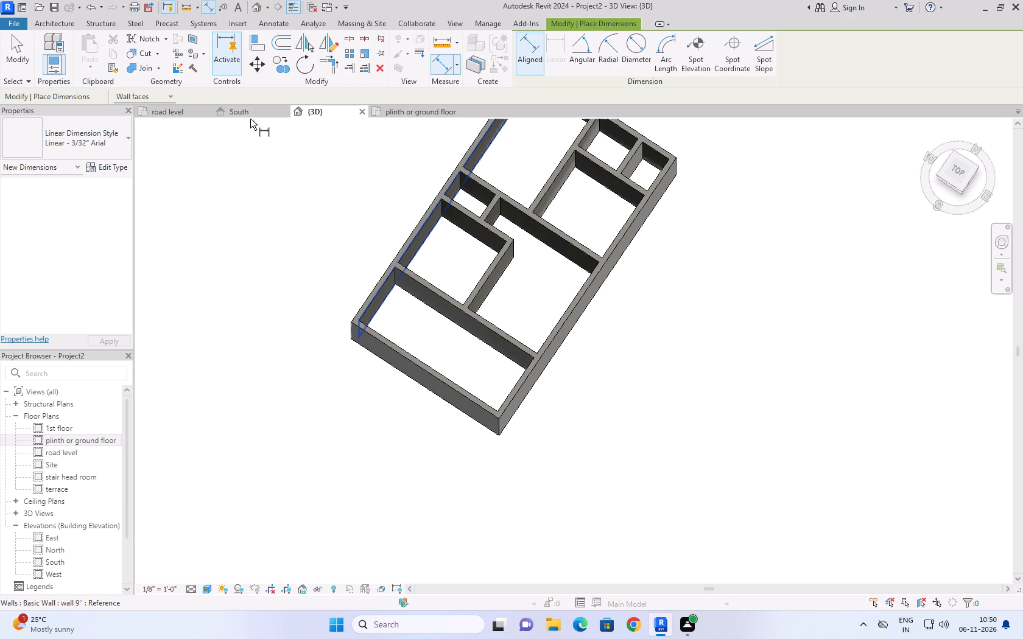
pyautogui.click(167, 111)
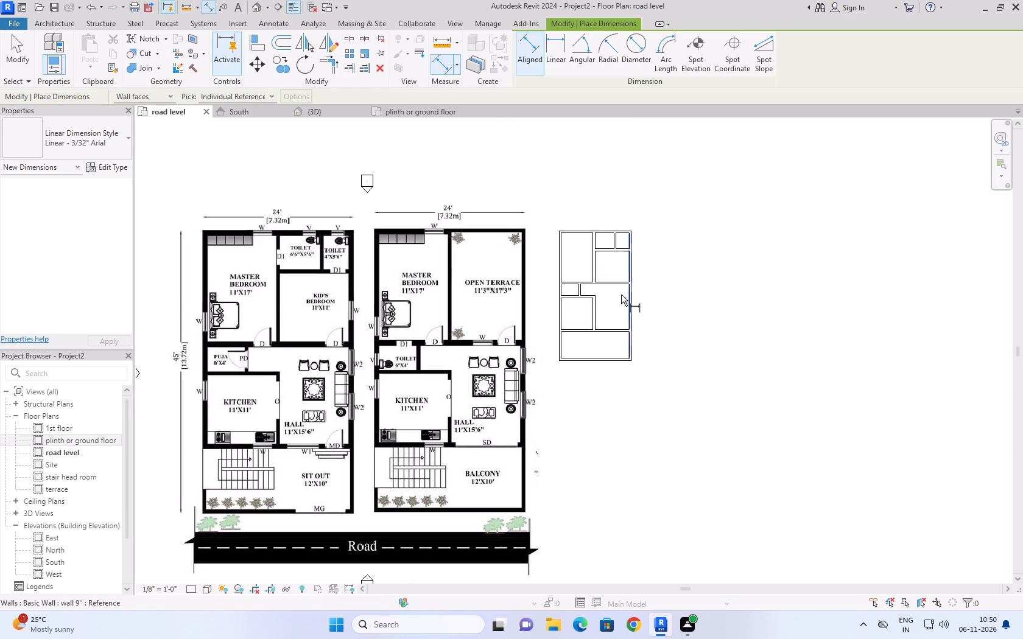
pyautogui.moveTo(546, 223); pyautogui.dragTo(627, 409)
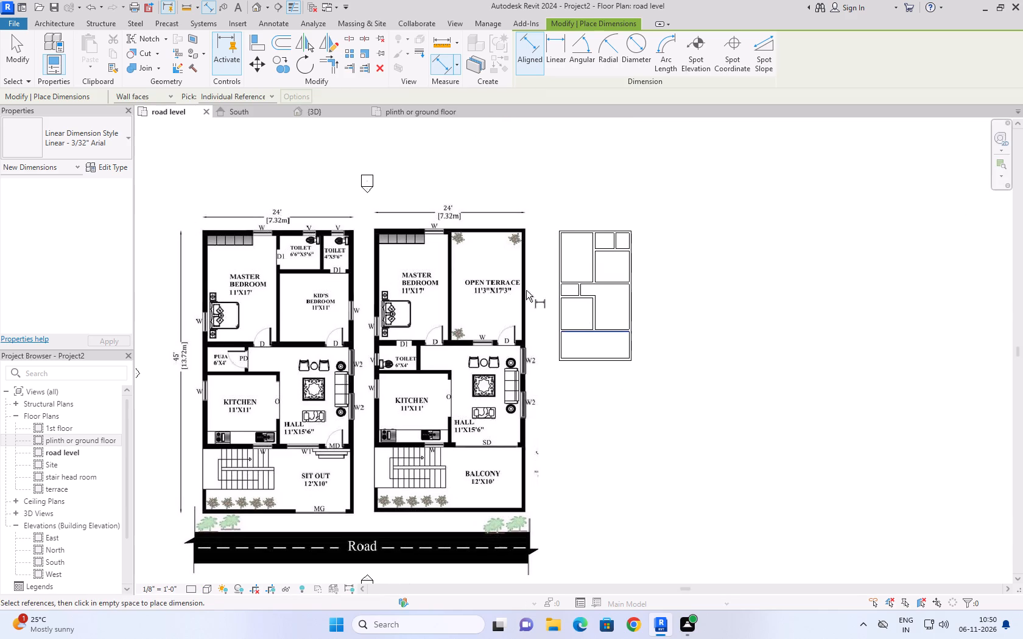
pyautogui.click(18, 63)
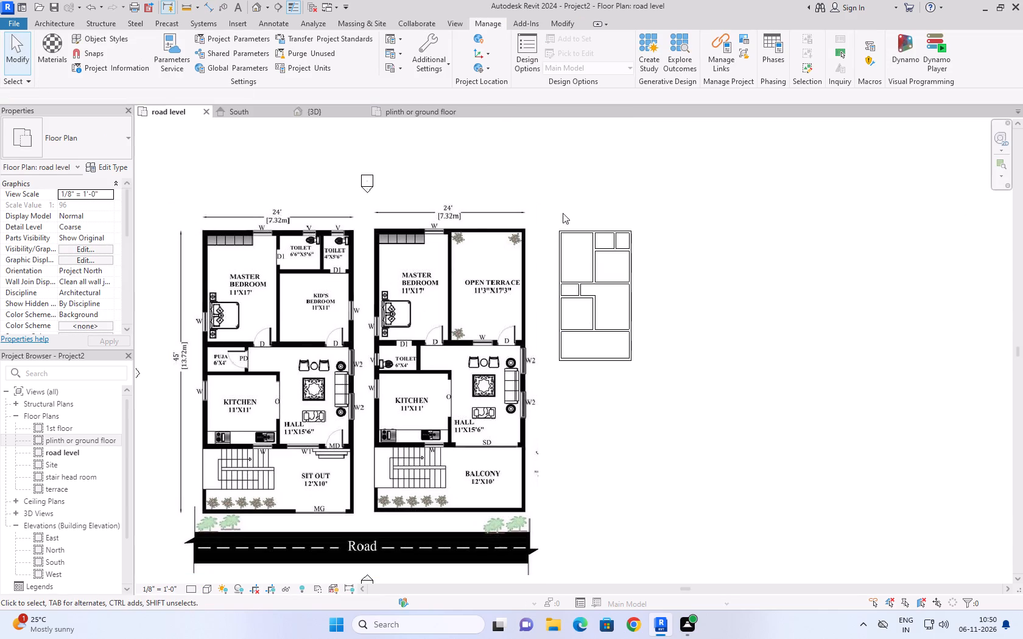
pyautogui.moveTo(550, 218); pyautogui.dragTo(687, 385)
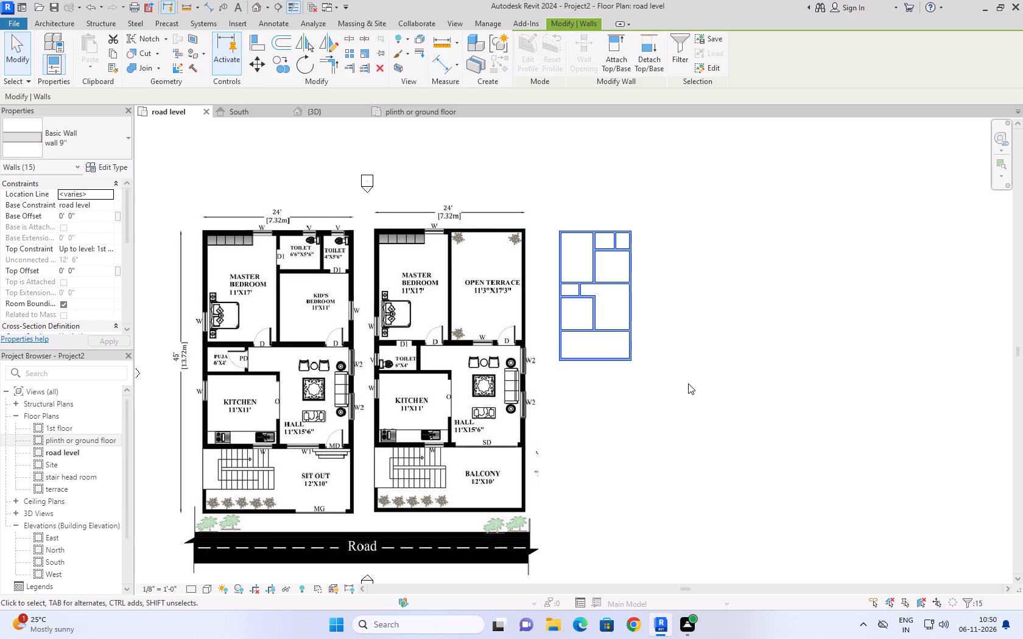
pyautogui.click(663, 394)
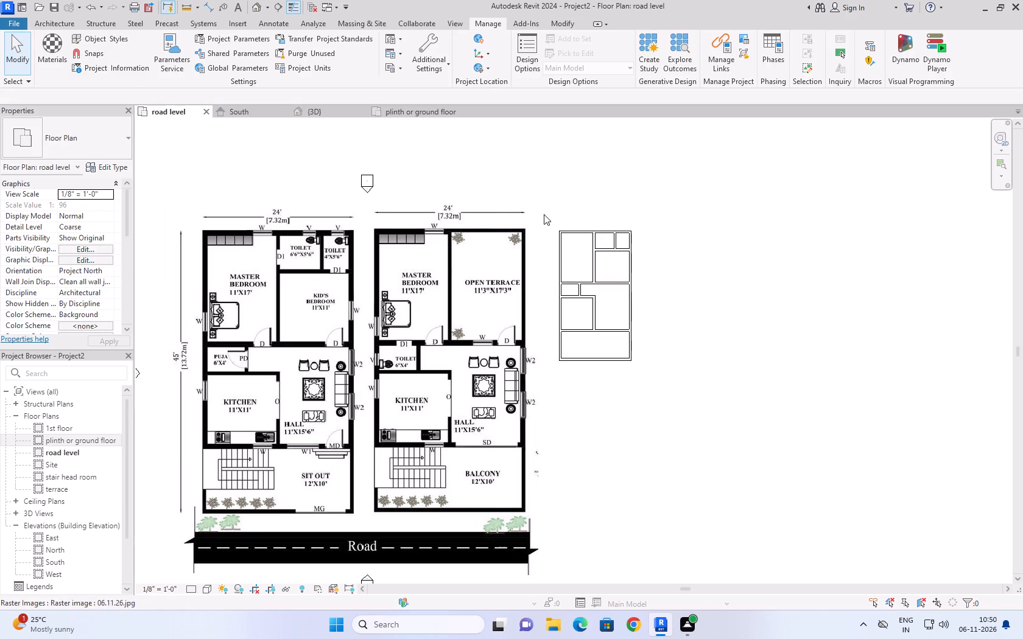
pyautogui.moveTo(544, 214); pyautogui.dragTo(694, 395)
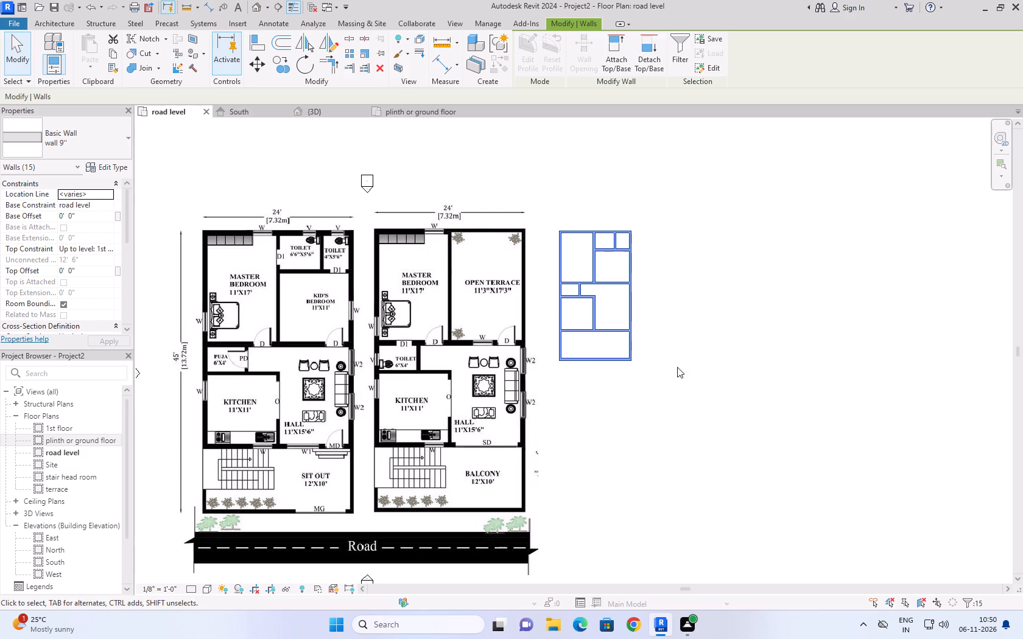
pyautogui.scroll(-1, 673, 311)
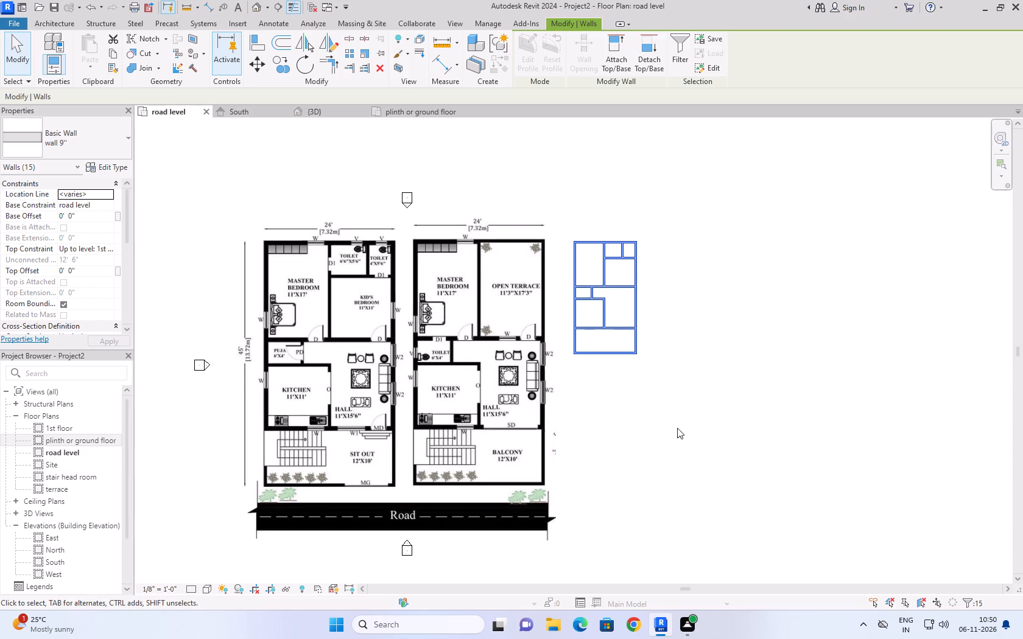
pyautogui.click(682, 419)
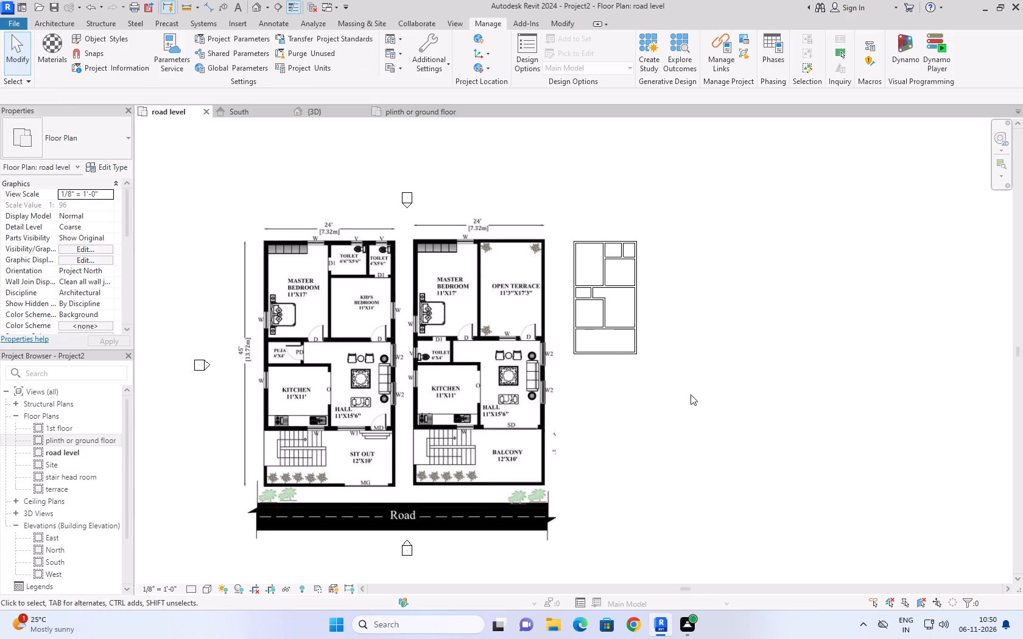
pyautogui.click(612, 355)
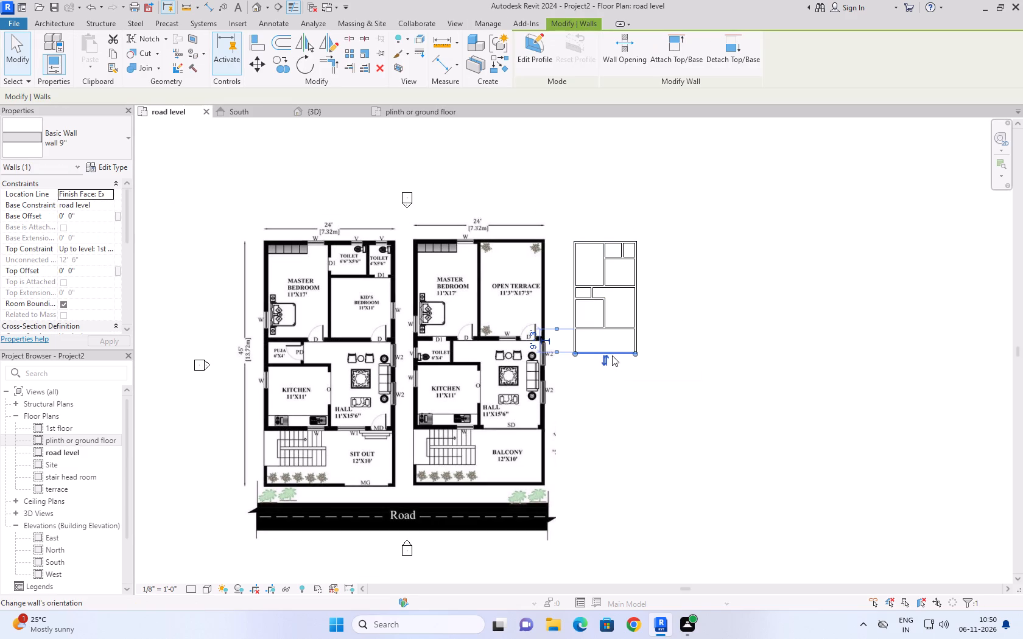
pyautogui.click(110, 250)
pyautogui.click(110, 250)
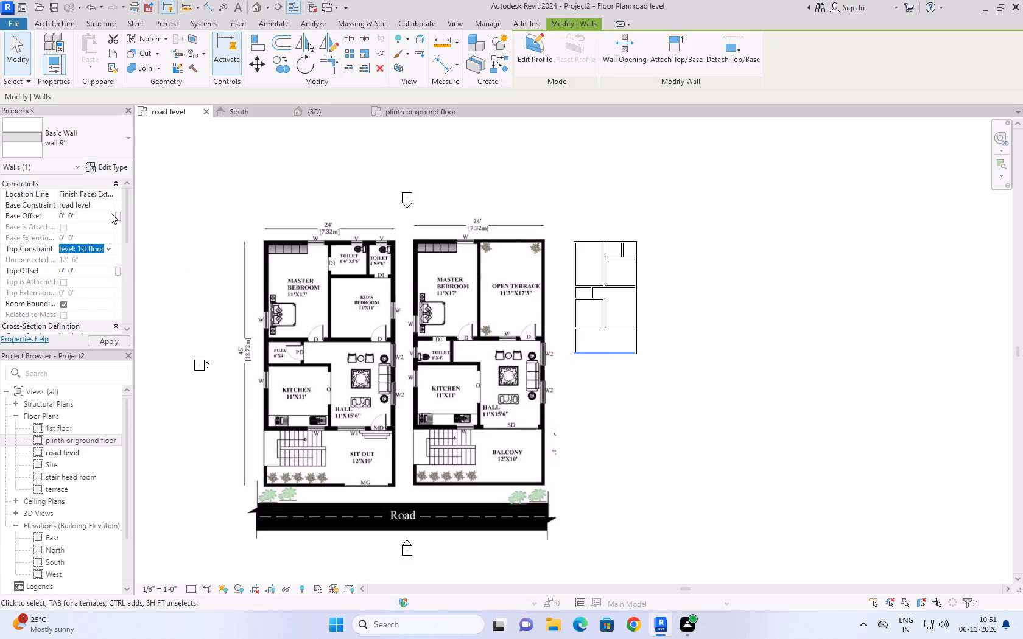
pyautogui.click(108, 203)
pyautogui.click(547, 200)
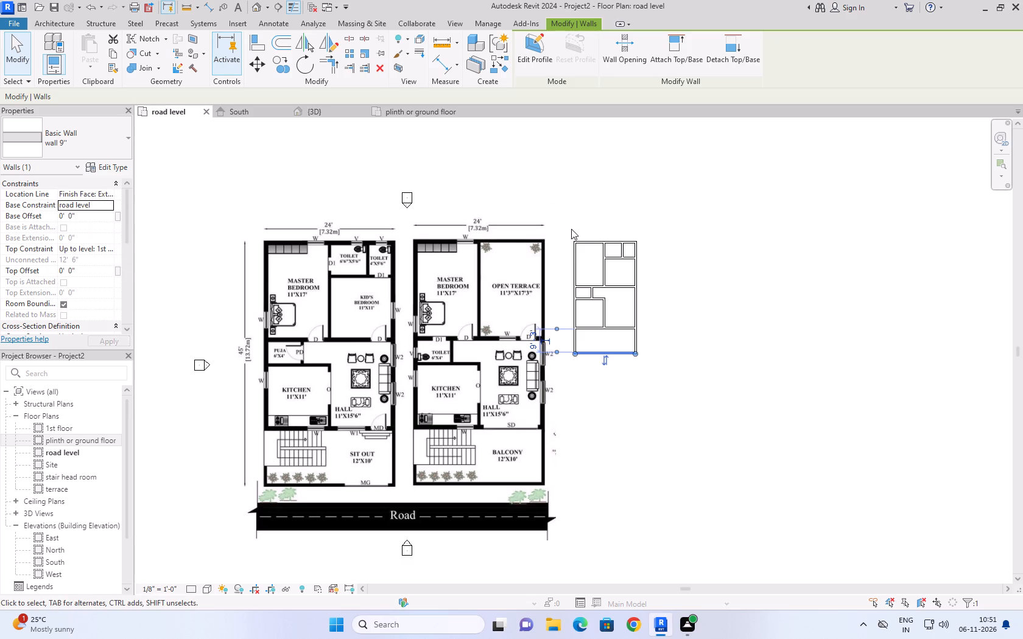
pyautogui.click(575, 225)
# Constrain all the 9" walls with their base at plinth or ground floor and their top up to 1st floor.
pyautogui.moveTo(561, 223); pyautogui.dragTo(719, 387)
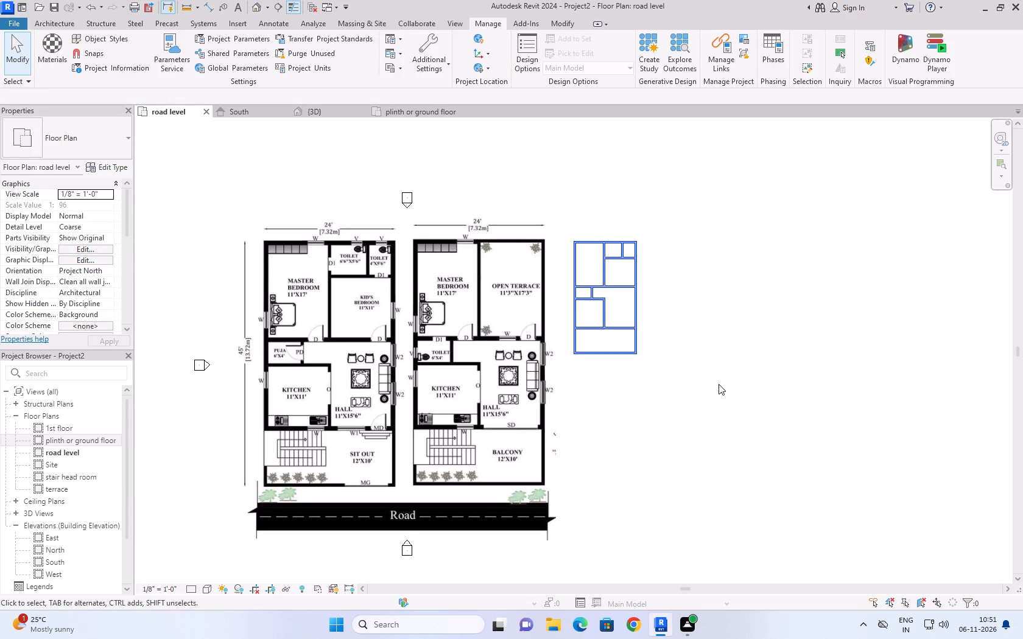
pyautogui.click(110, 201)
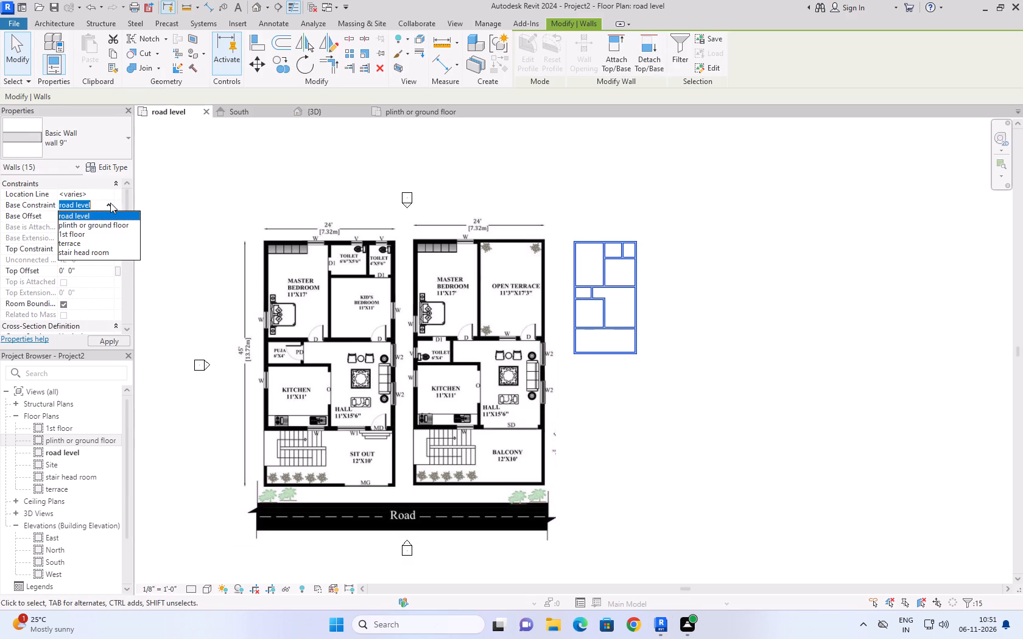
pyautogui.click(107, 220)
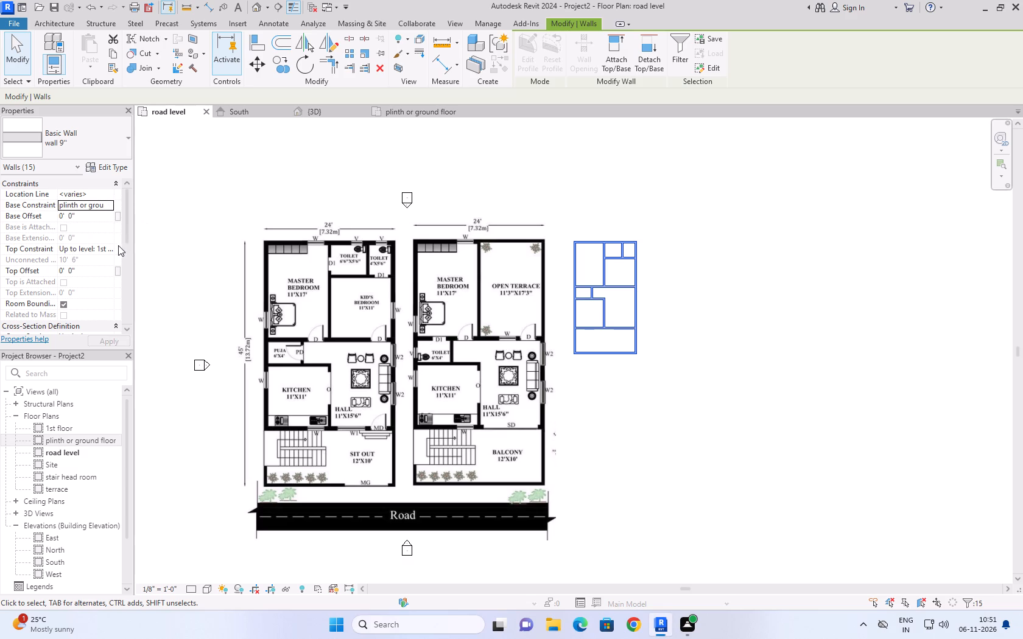
pyautogui.click(113, 249)
pyautogui.click(113, 249)
pyautogui.click(108, 250)
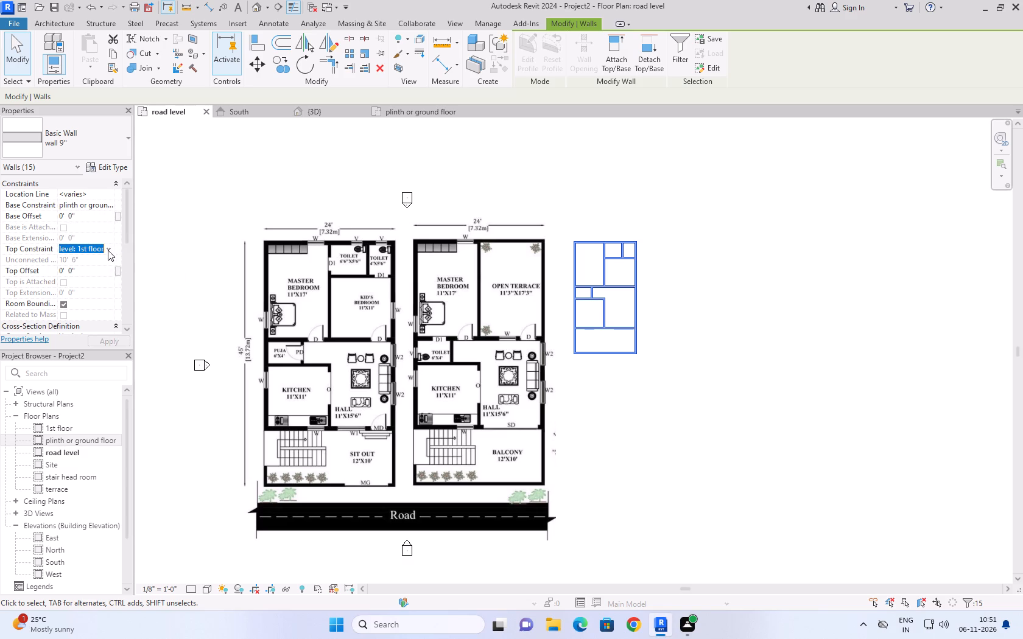
pyautogui.click(114, 284)
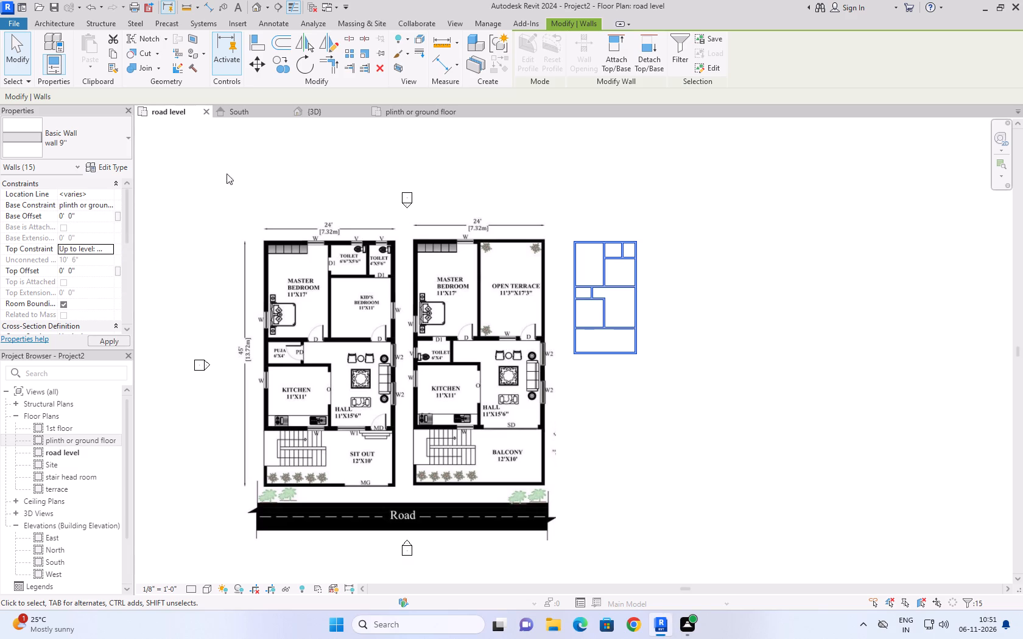
# Check the walls' vertical extent and layout in the 3D view, the South elevation and the plinth or ground floor plan.
pyautogui.click(310, 118)
pyautogui.click(315, 114)
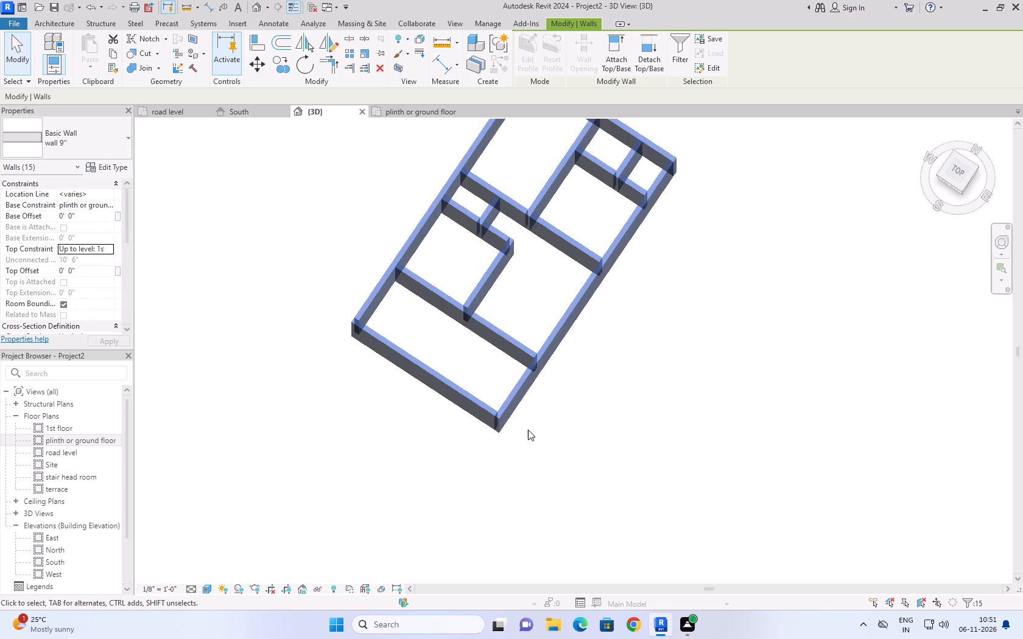
pyautogui.click(620, 375)
pyautogui.click(932, 131)
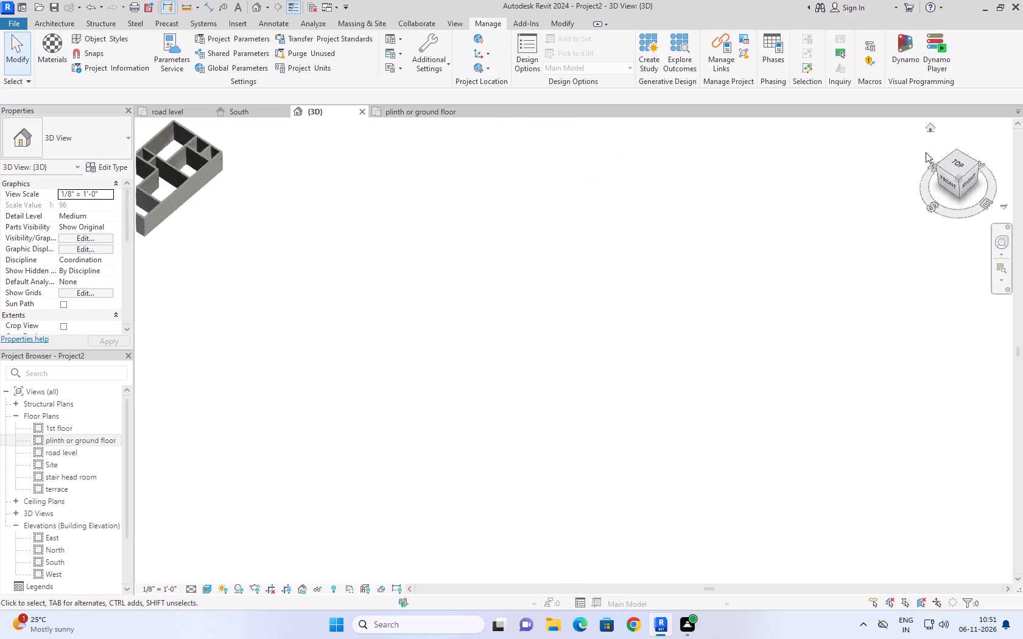
pyautogui.scroll(4, 821, 434)
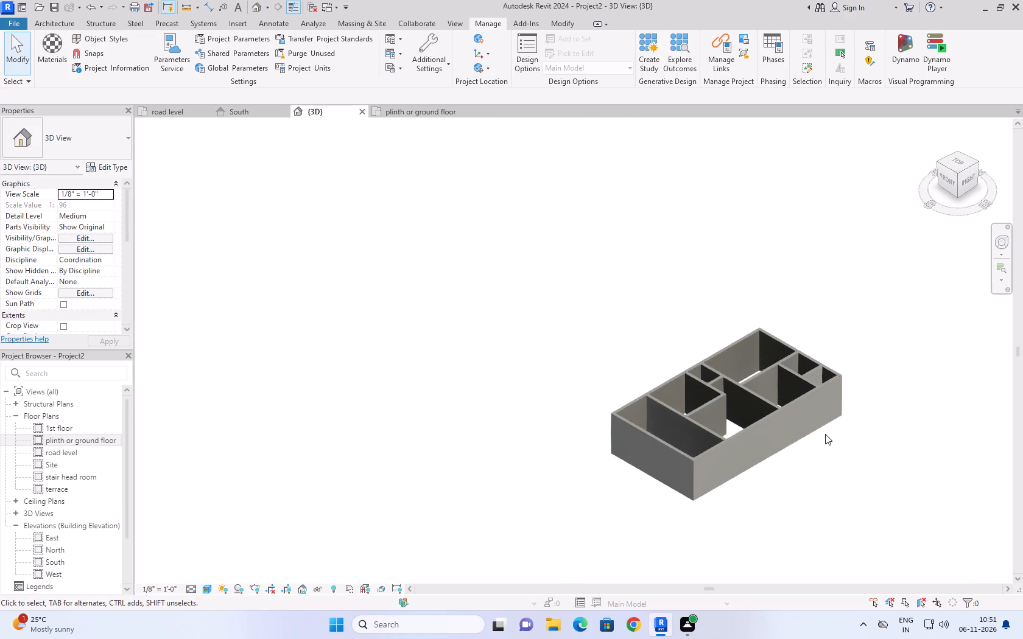
pyautogui.scroll(2, 874, 419)
pyautogui.moveTo(925, 352); pyautogui.dragTo(719, 295, button='middle')
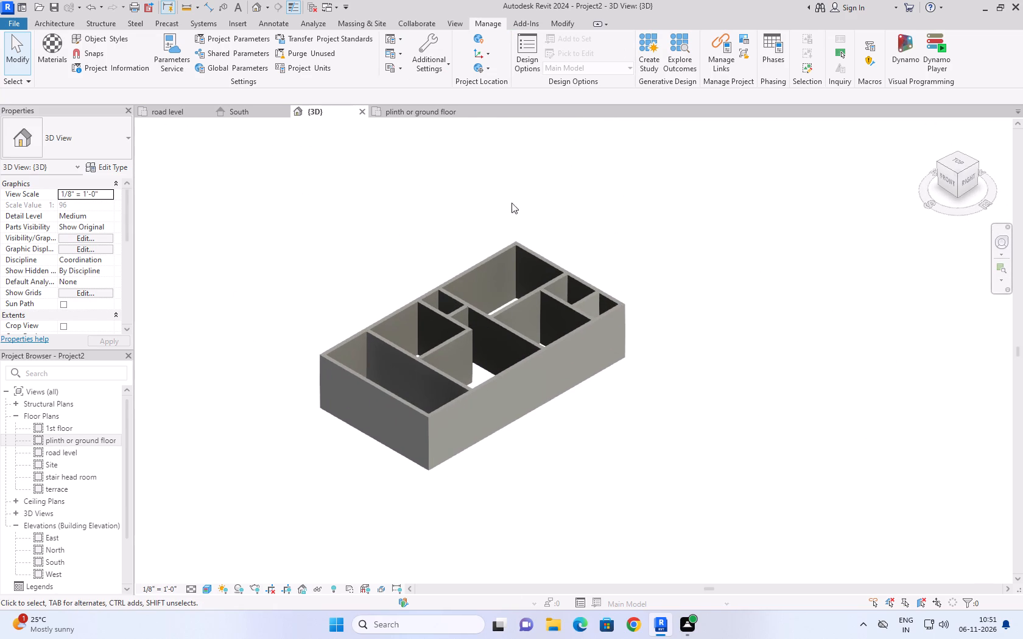
pyautogui.click(170, 107)
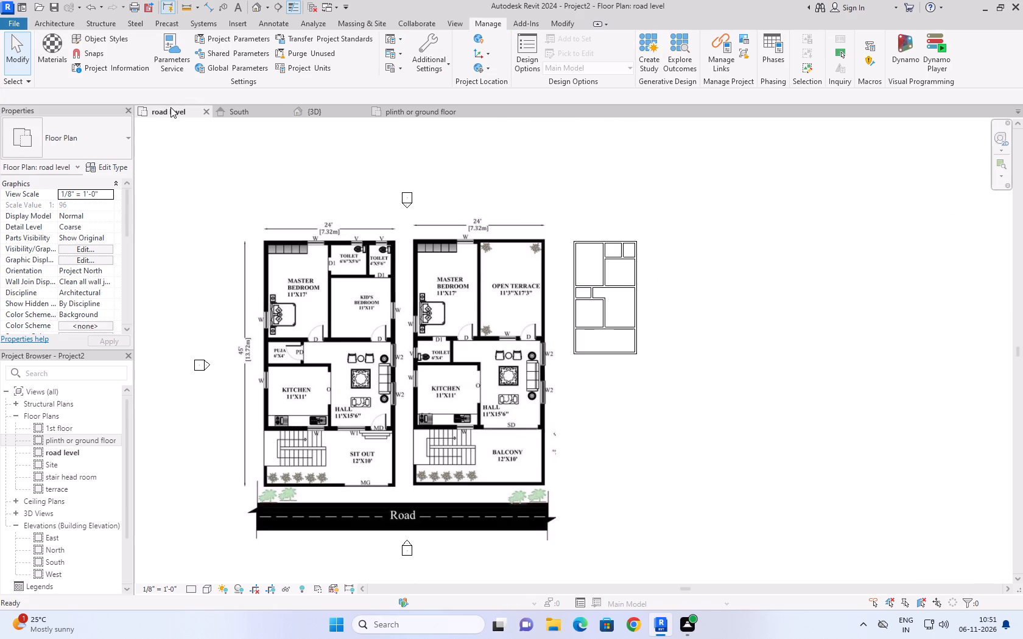
pyautogui.click(252, 111)
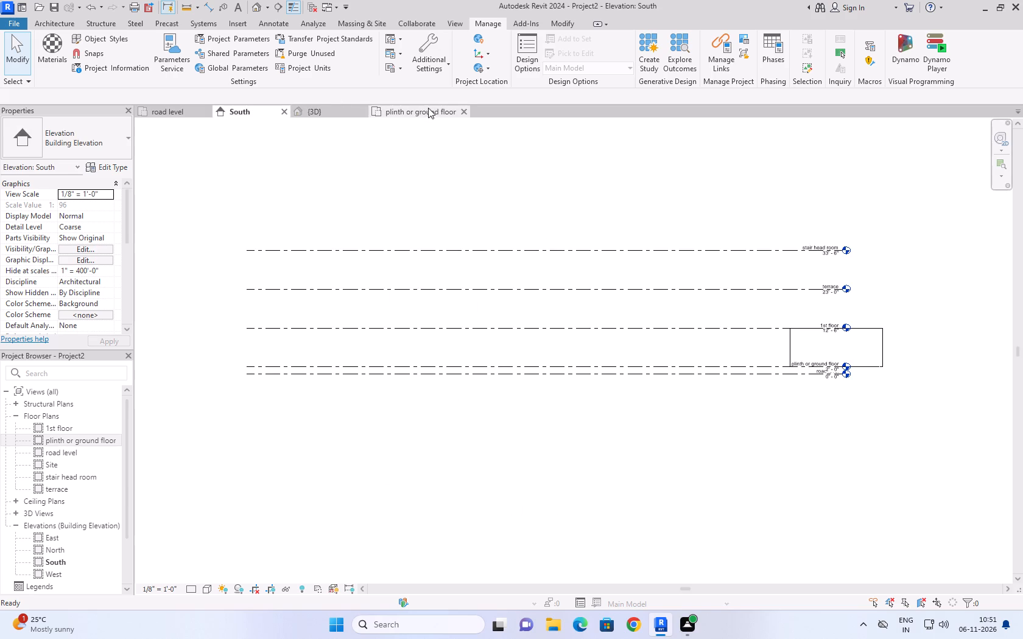
pyautogui.click(429, 108)
pyautogui.moveTo(739, 273); pyautogui.dragTo(625, 304, button='middle')
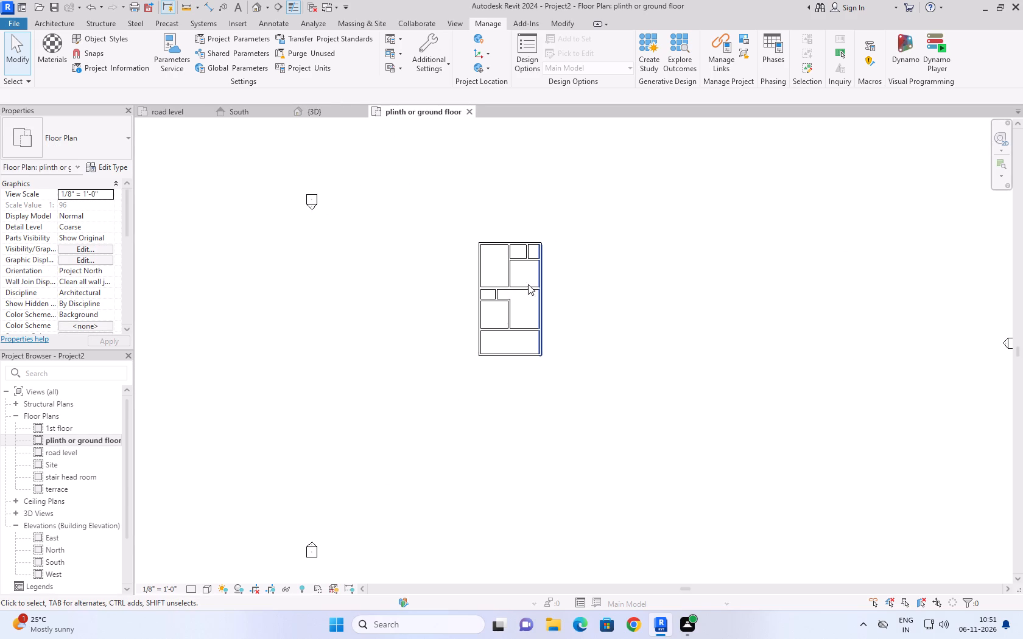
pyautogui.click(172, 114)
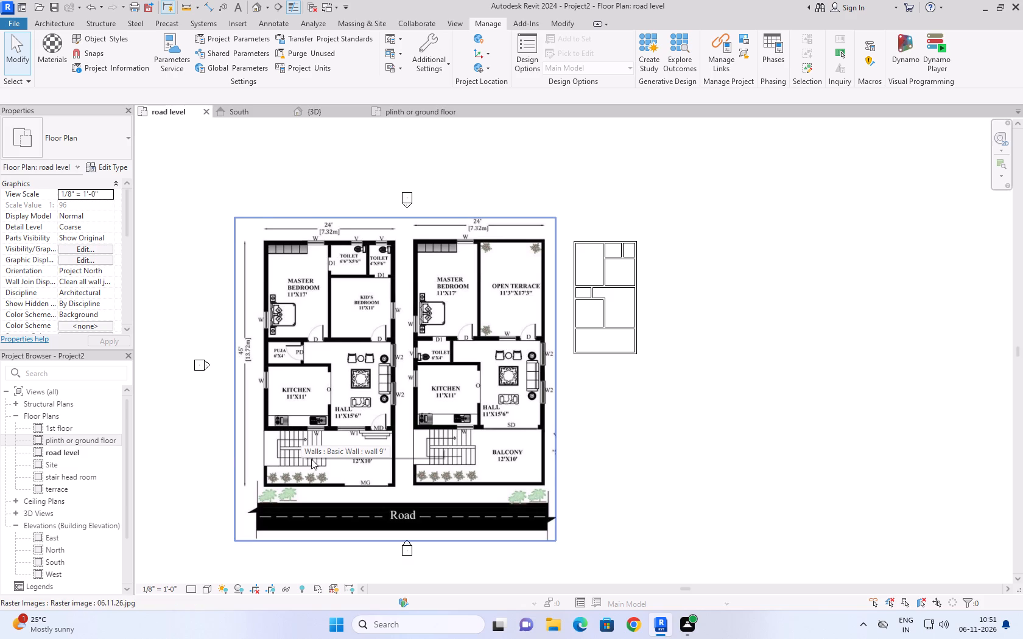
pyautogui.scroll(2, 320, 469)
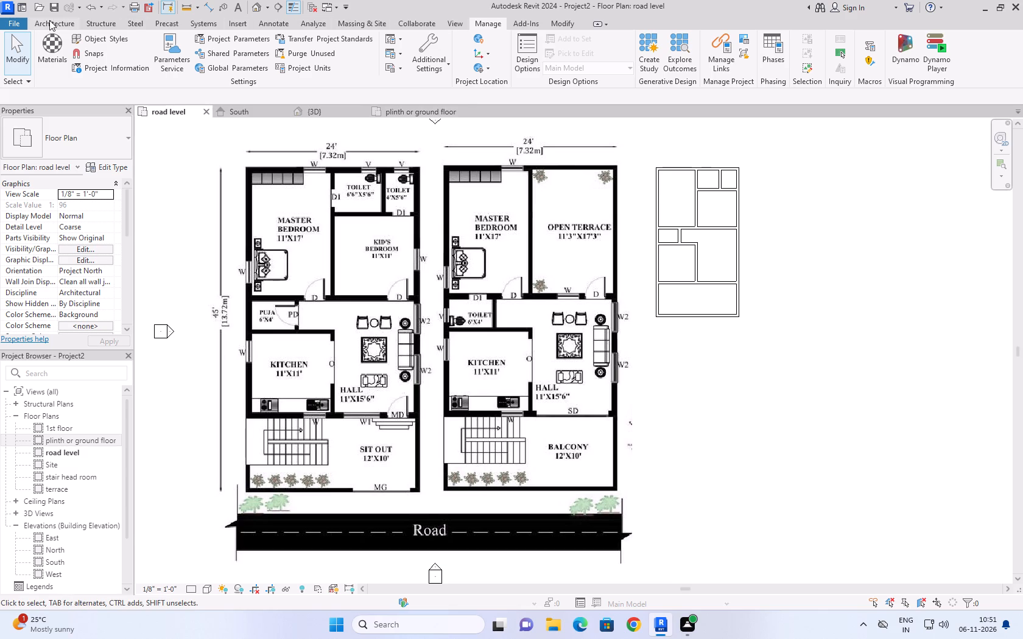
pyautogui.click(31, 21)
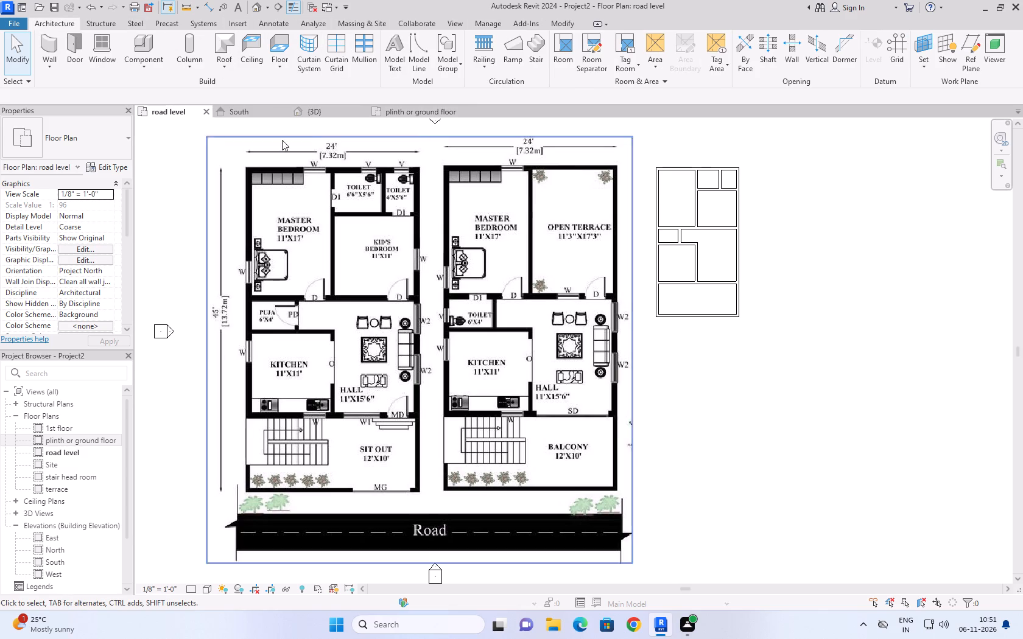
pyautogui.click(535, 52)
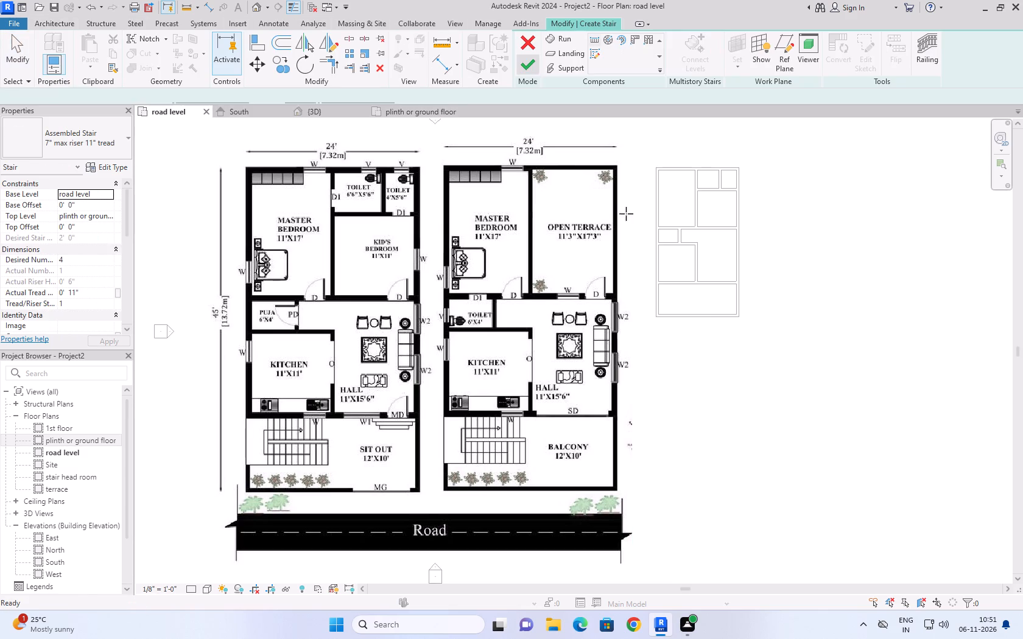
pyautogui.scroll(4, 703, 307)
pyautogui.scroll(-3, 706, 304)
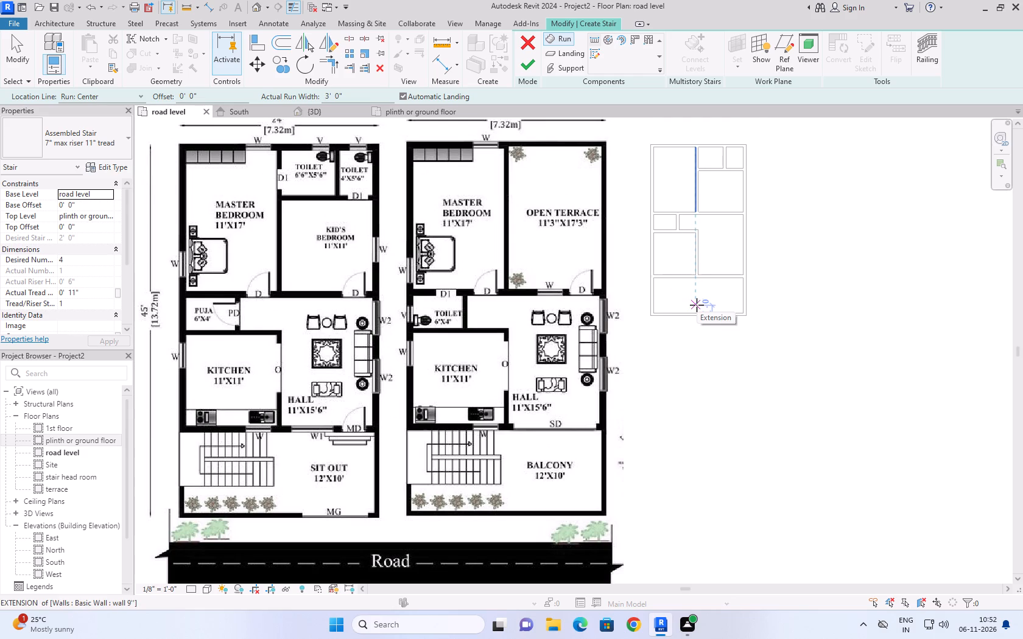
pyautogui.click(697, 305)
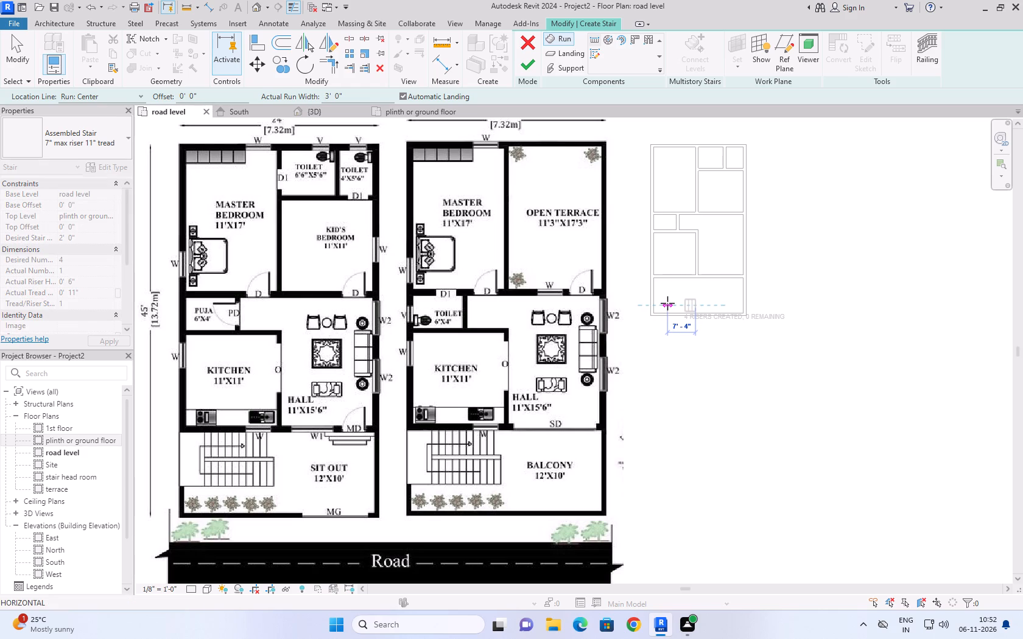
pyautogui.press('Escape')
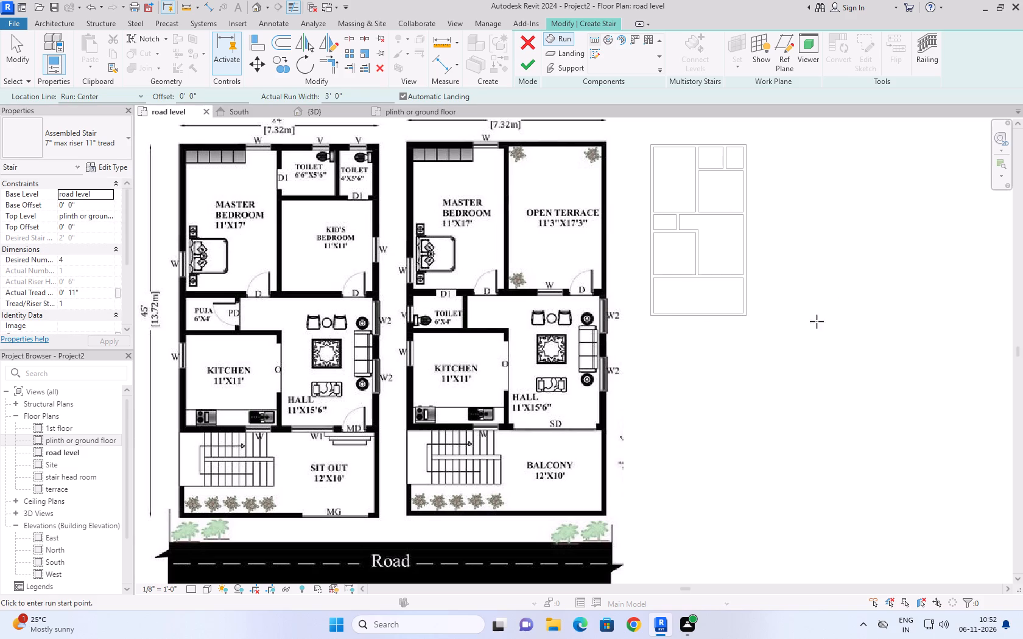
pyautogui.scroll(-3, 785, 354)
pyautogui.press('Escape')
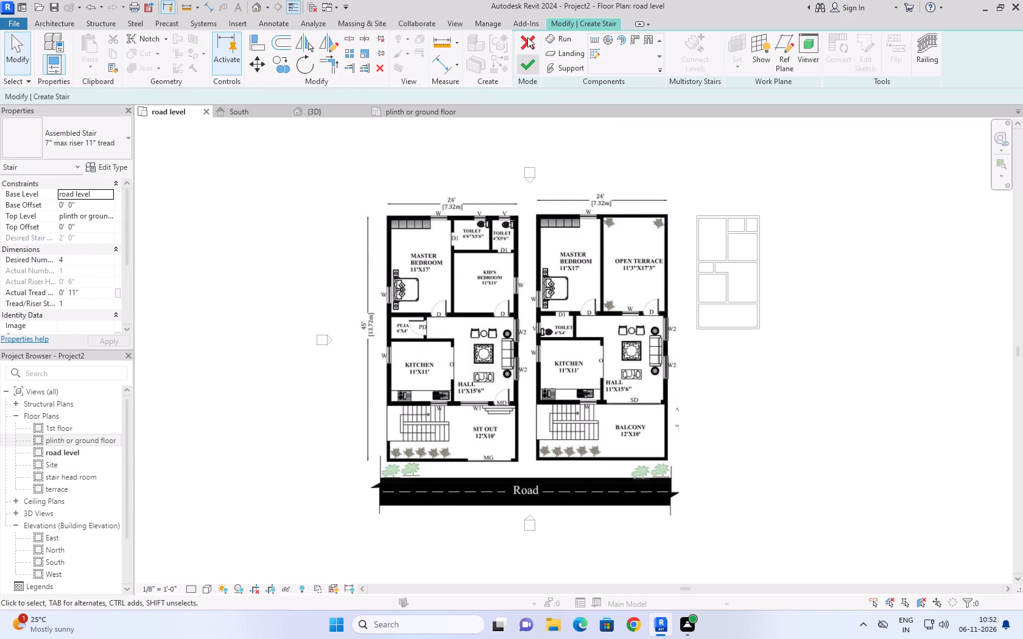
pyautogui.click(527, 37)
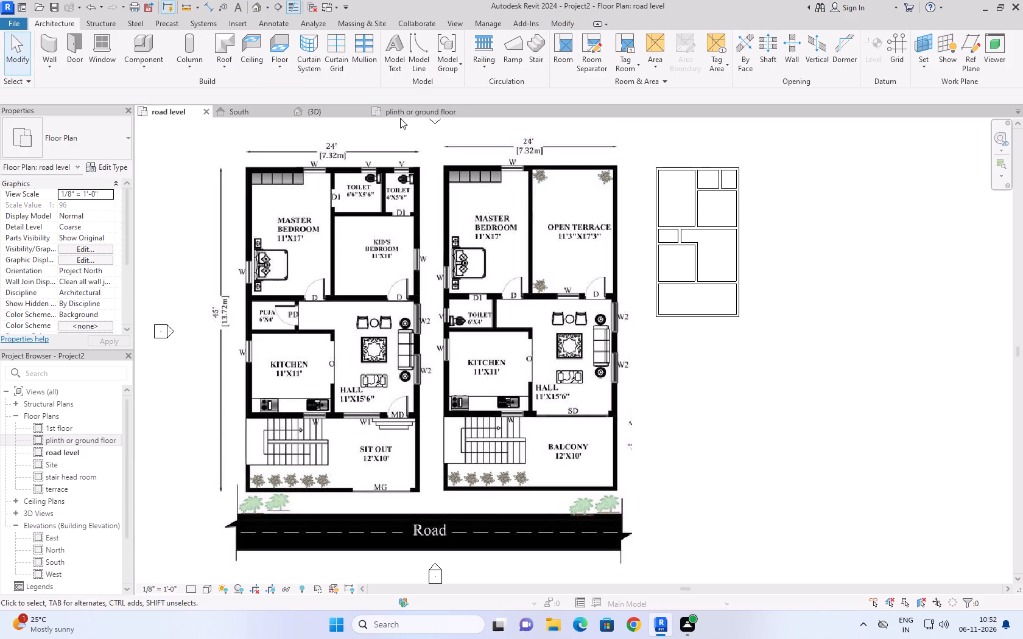
# On the plinth or ground floor plan, sketch a U-shaped stair in the sit-out's west part: 11 risers running west, 7 returning east, 3' wide.
pyautogui.click(407, 108)
pyautogui.scroll(3, 528, 347)
pyautogui.moveTo(526, 332); pyautogui.dragTo(524, 337, button='middle')
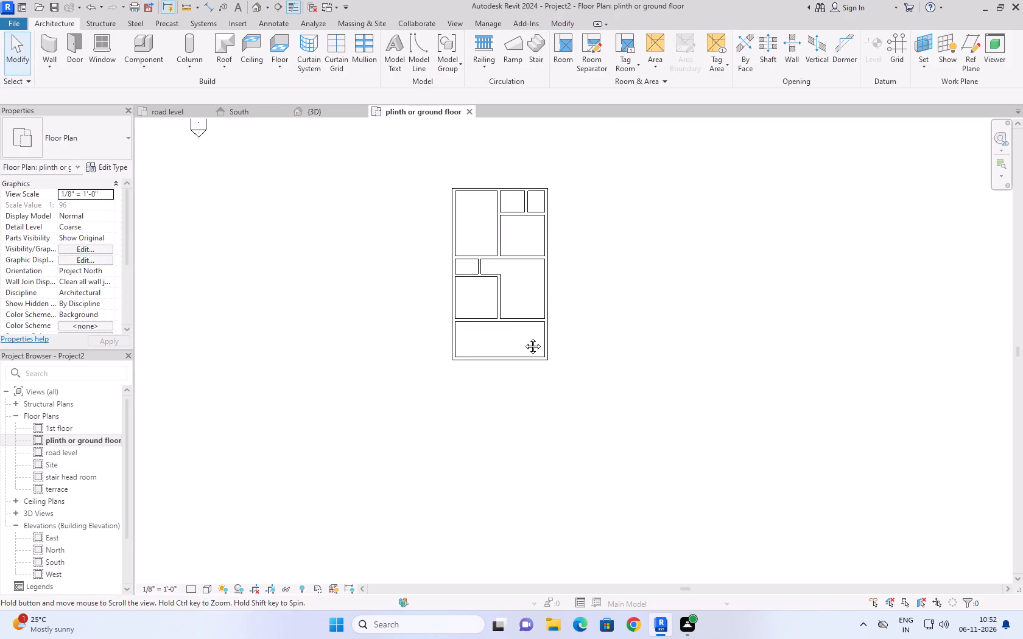
pyautogui.moveTo(524, 337); pyautogui.dragTo(508, 396, button='middle')
pyautogui.scroll(3, 462, 390)
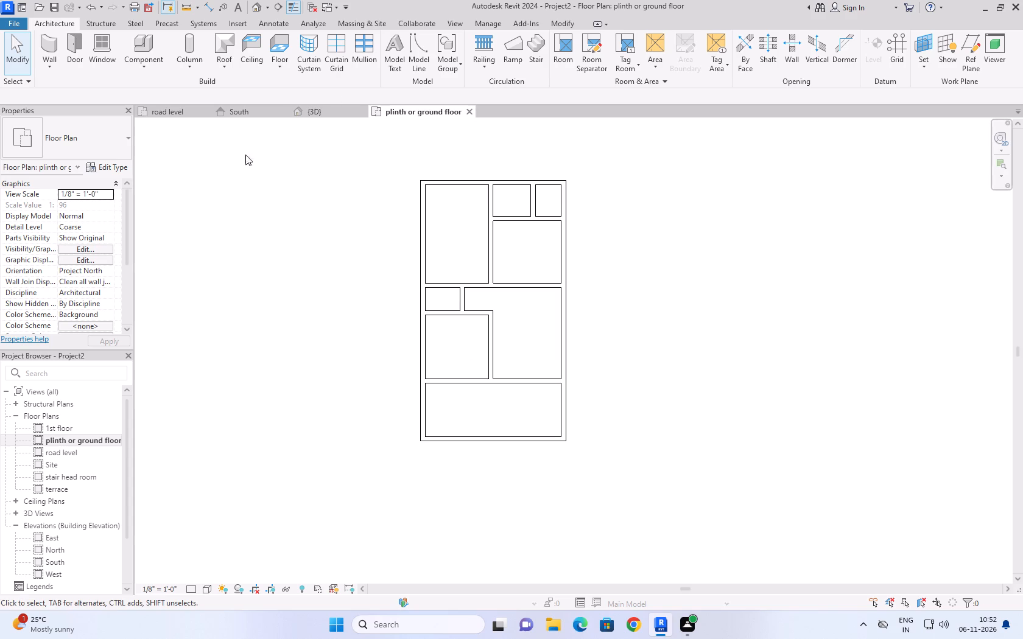
pyautogui.click(540, 56)
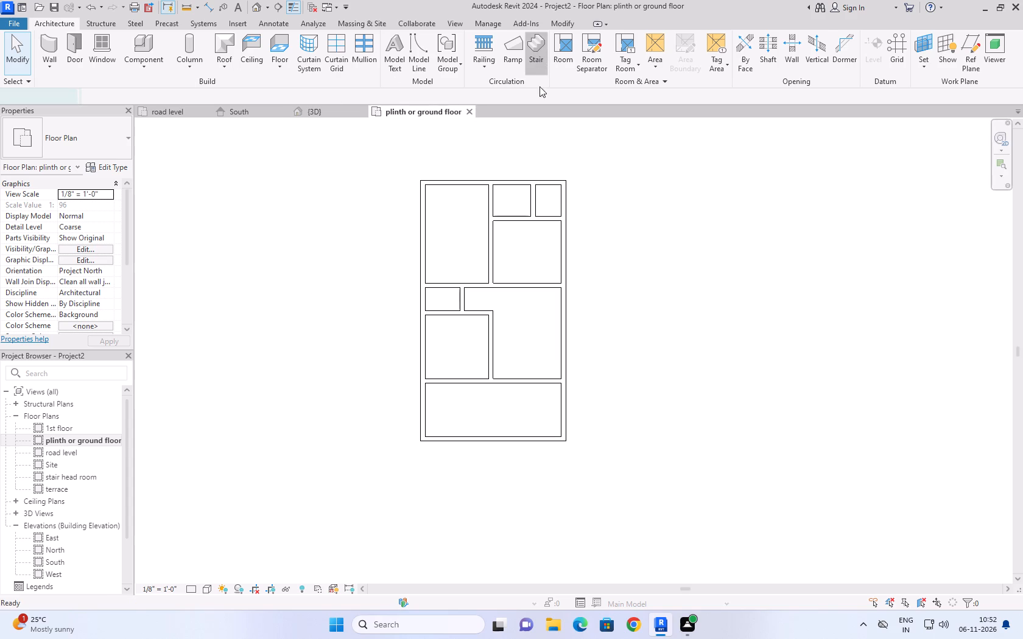
pyautogui.click(487, 424)
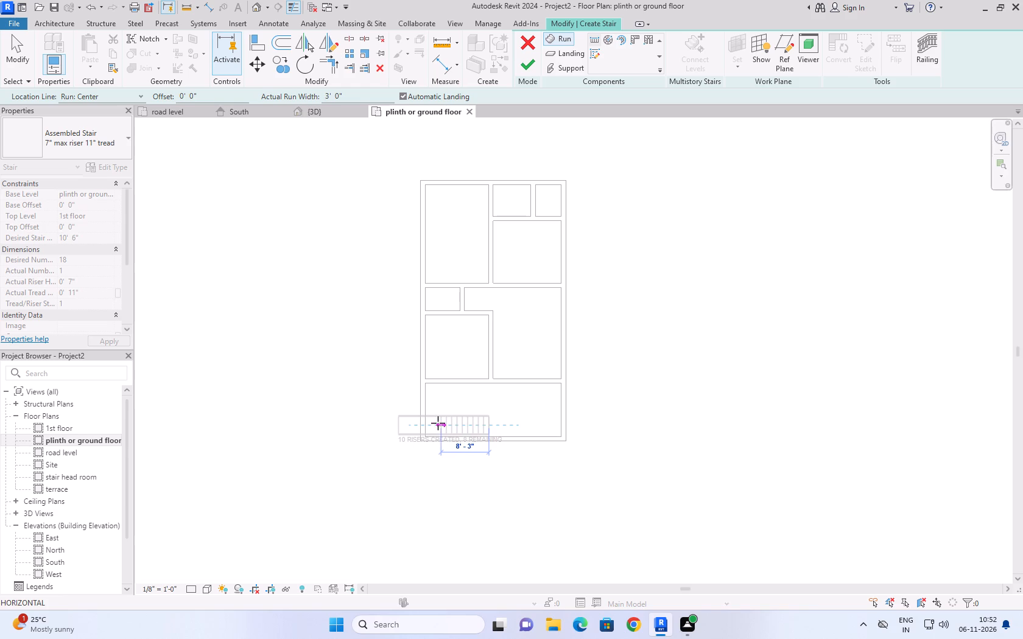
pyautogui.click(438, 423)
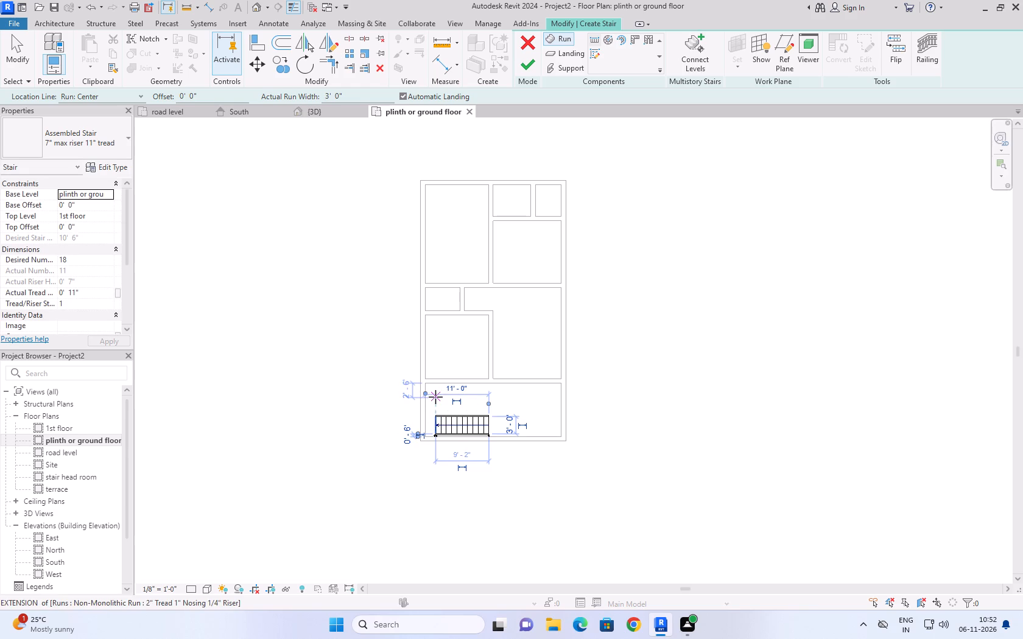
pyautogui.click(435, 397)
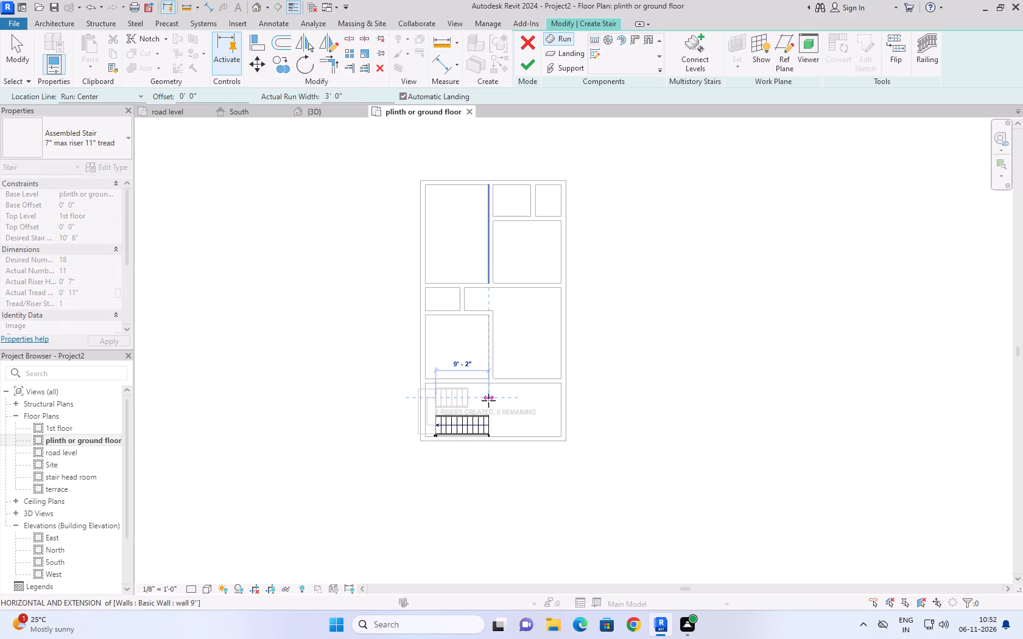
pyautogui.click(488, 400)
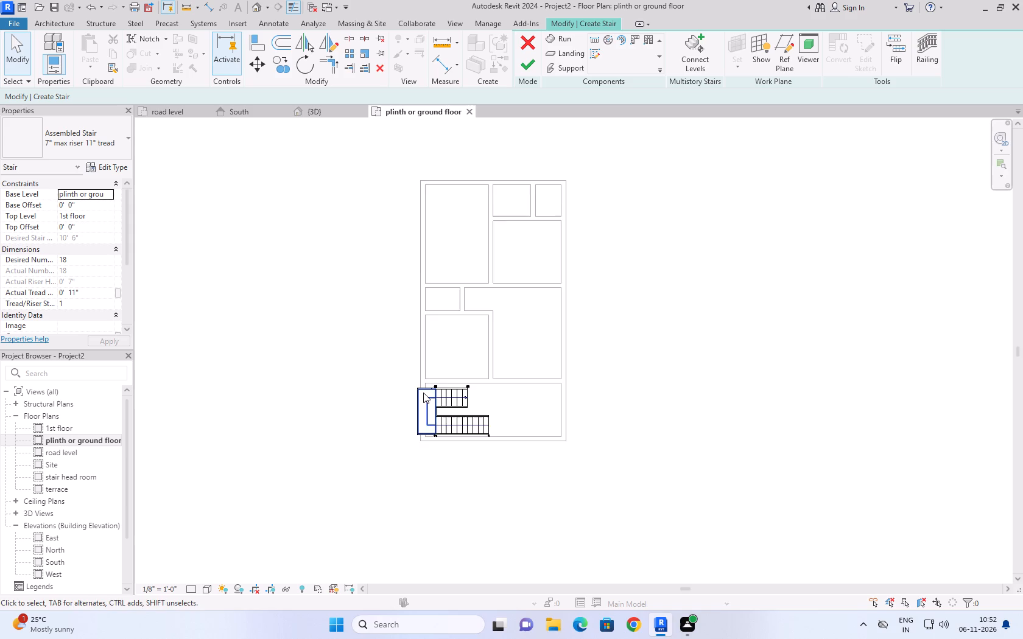
pyautogui.scroll(6, 423, 391)
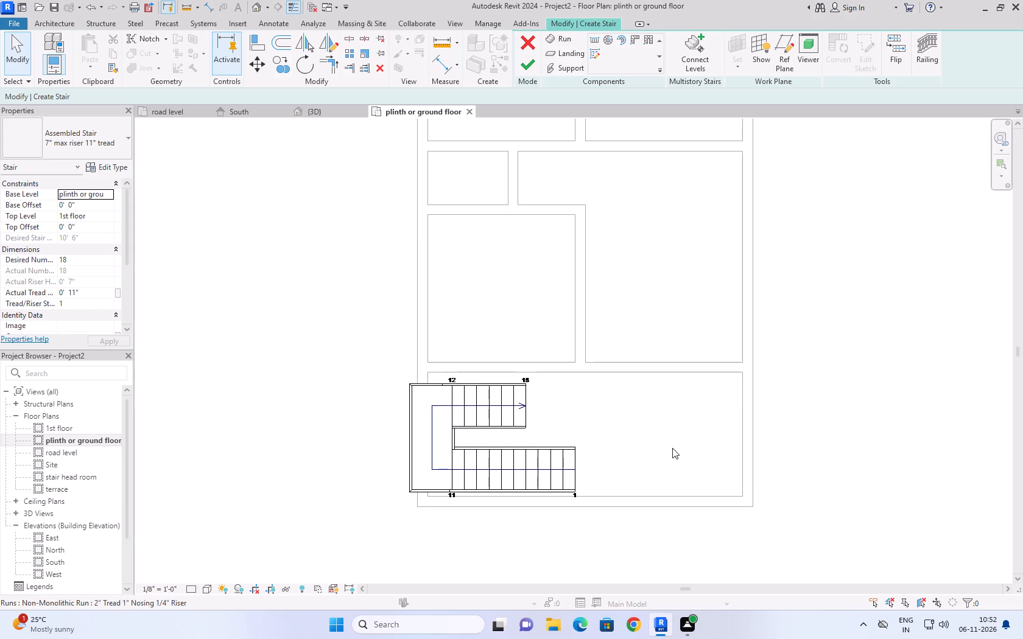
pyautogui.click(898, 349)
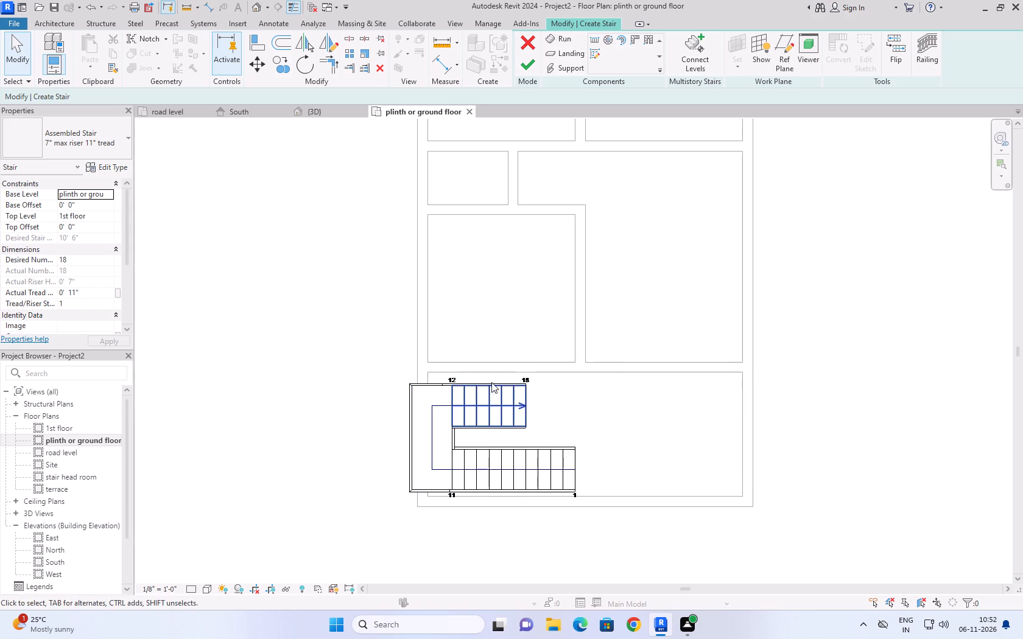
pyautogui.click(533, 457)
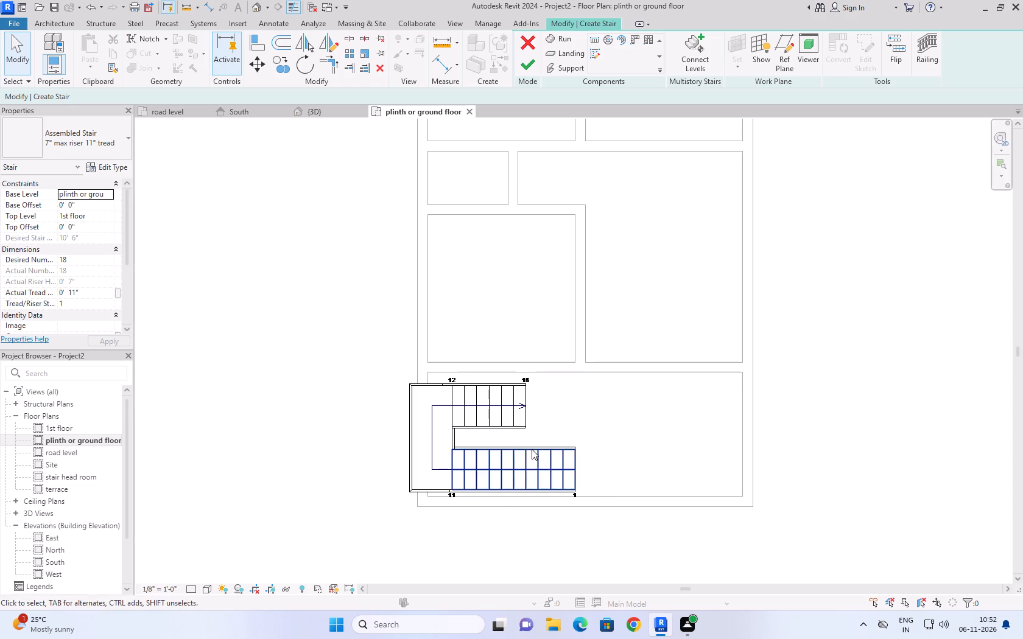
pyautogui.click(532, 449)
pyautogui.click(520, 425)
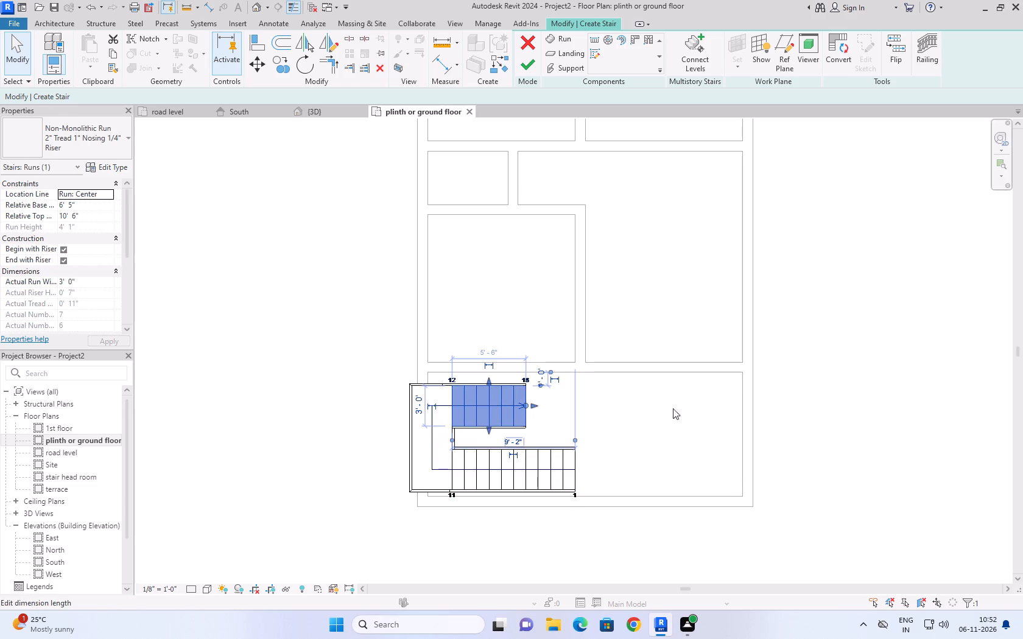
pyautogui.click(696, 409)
# Move the whole U-shaped stair about 1'-2" east and 1' north into the sit-out's northwest corner.
pyautogui.moveTo(369, 349); pyautogui.dragTo(591, 527)
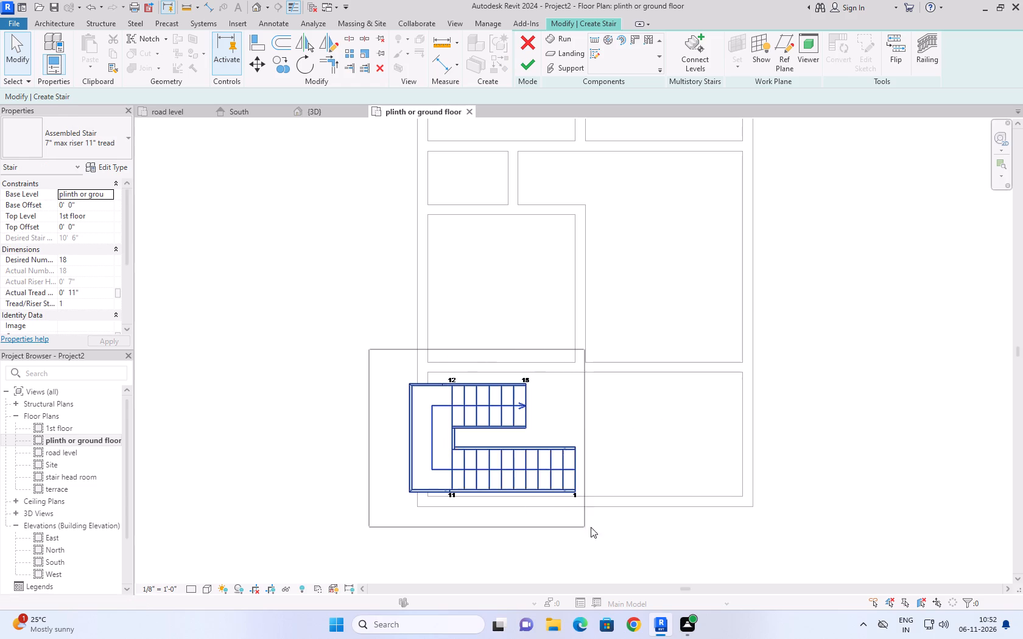
pyautogui.moveTo(591, 527); pyautogui.dragTo(605, 530)
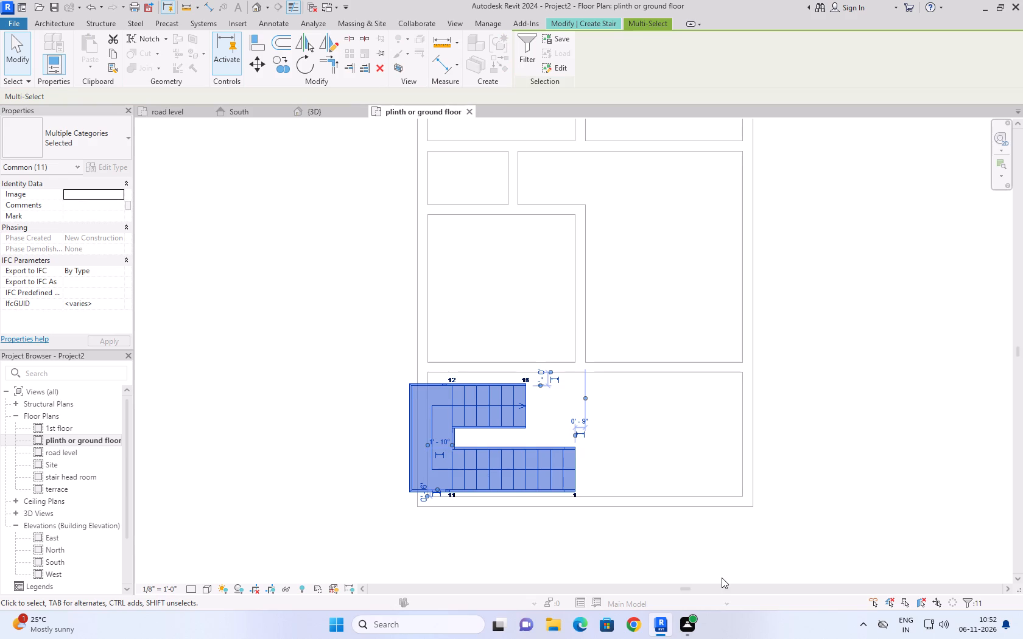
pyautogui.press('Up')
pyautogui.press('Up')
pyautogui.press('Right')
pyautogui.press('Right')
pyautogui.press('Right')
pyautogui.press('Right')
pyautogui.press('Up')
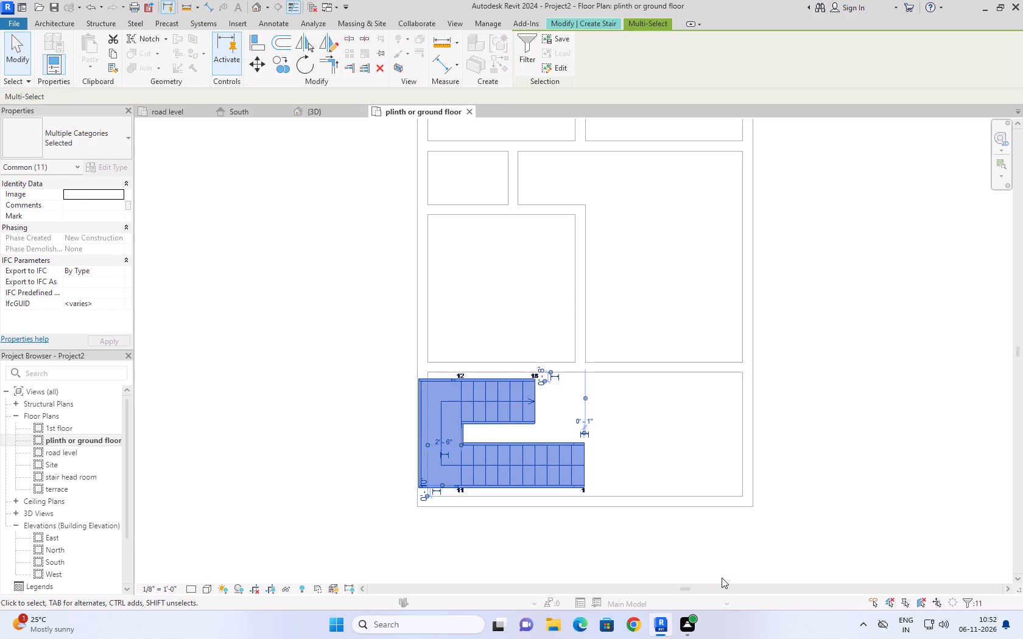
pyautogui.press('Up')
pyautogui.press('Up')
pyautogui.press('Right')
pyautogui.press('Right')
pyautogui.press('Right')
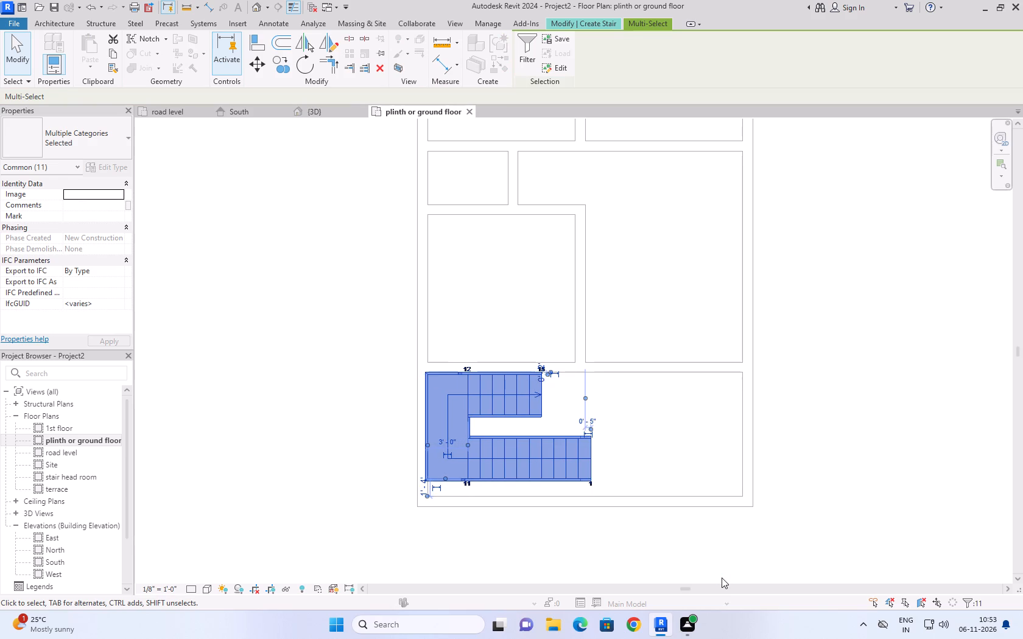
pyautogui.press('Up')
pyautogui.press('Up')
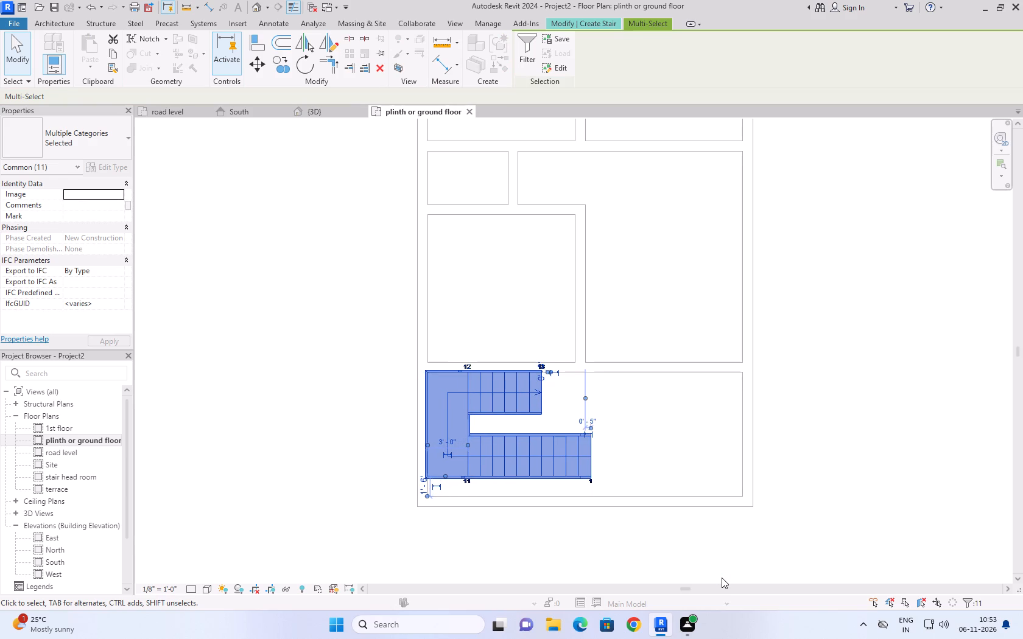
pyautogui.press('Down')
pyautogui.click(951, 390)
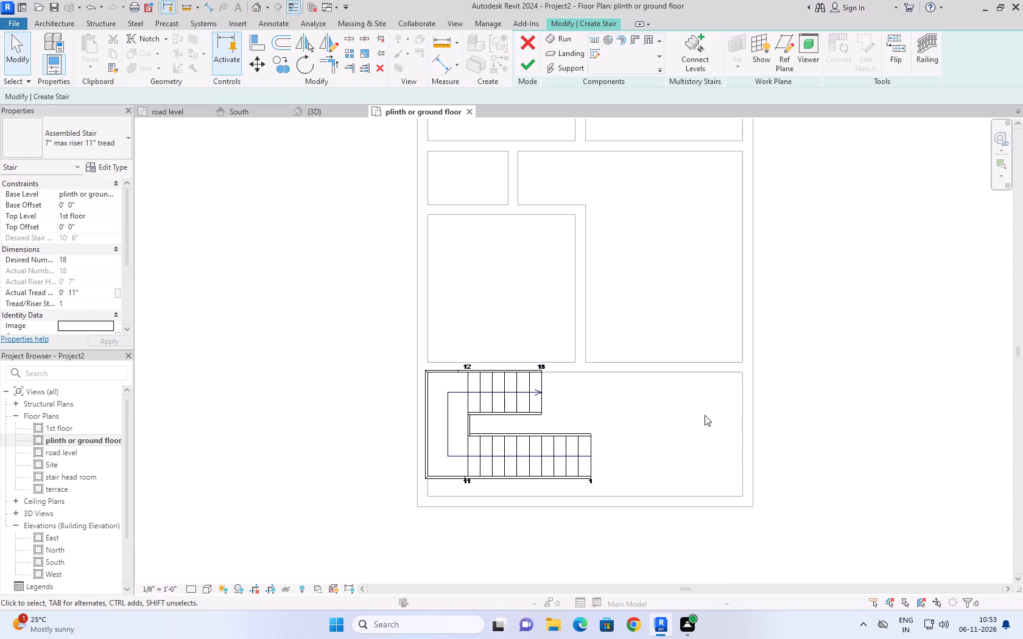
# Select all runs, the landing and the supports of the stair in the sit-out for repositioning.
pyautogui.click(529, 368)
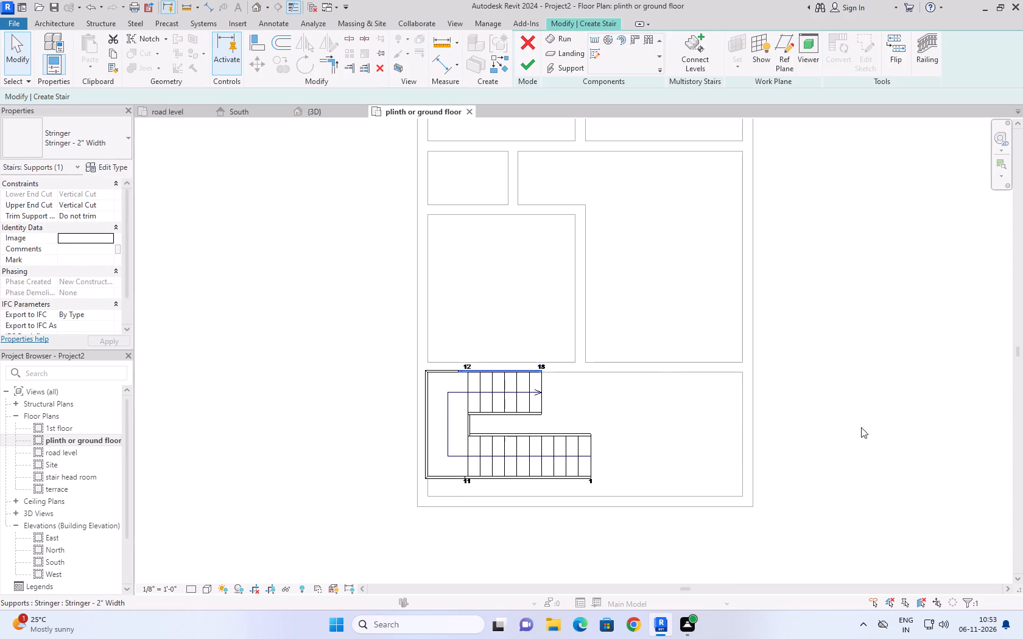
pyautogui.click(905, 408)
pyautogui.moveTo(368, 327); pyautogui.dragTo(681, 543)
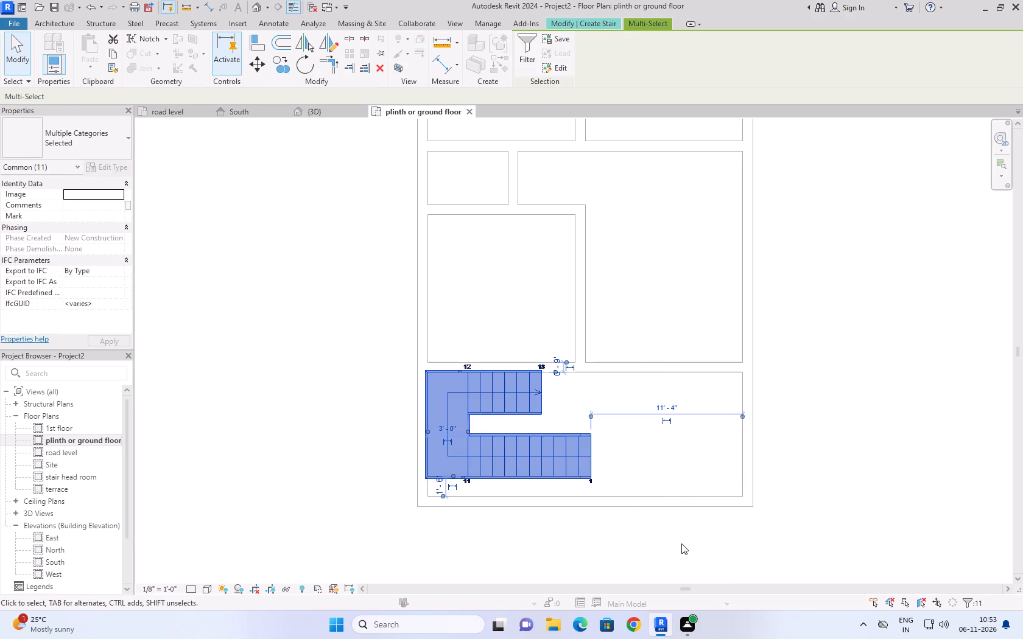
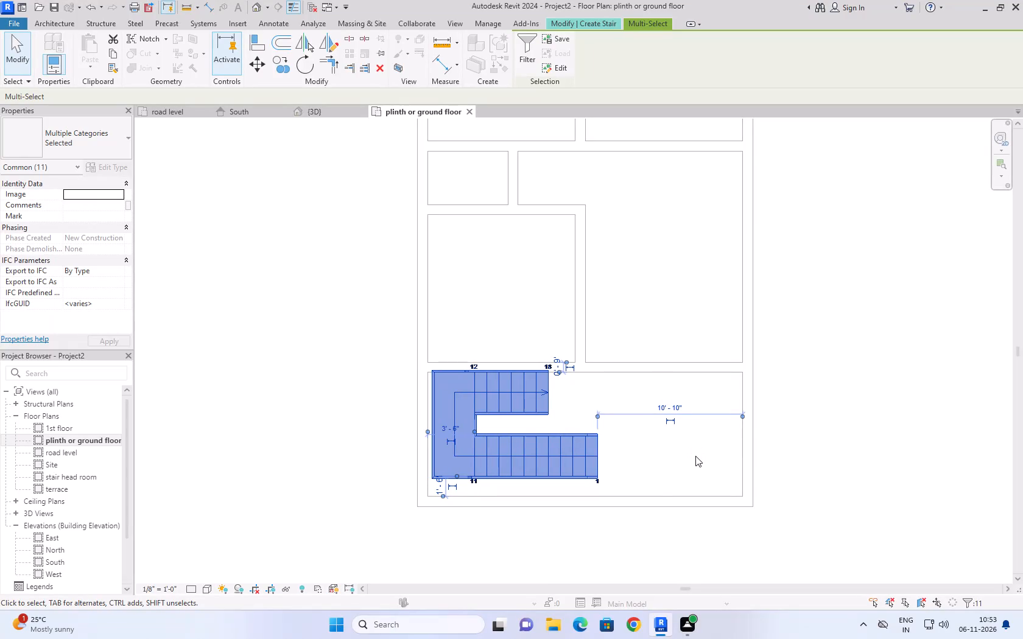
# Nudge the selected U-shaped stair about 4" west, up against the inner face of the sit-out's west wall.
pyautogui.press('Left')
pyautogui.press('Left')
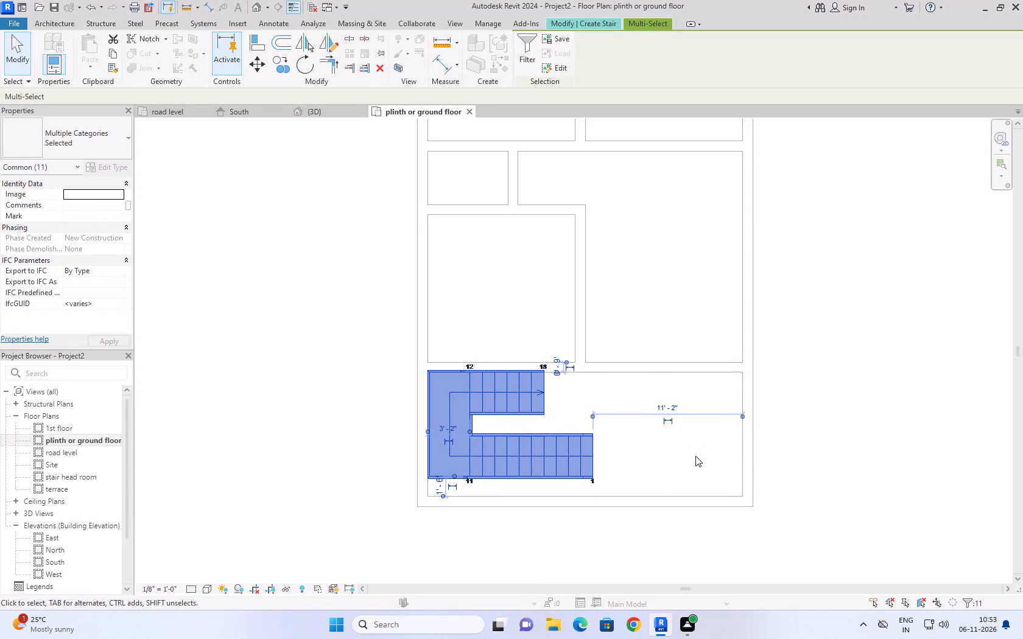
pyautogui.press('Right')
pyautogui.press('Right')
pyautogui.press('Left')
pyautogui.press('Left')
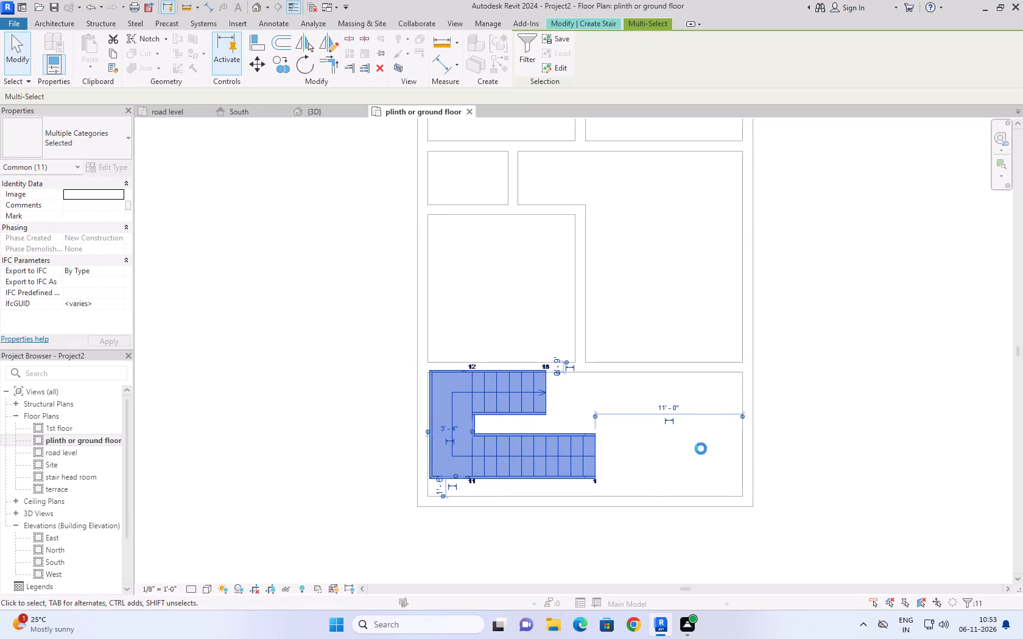
pyautogui.press('Left')
pyautogui.press('Right')
pyautogui.press('Right')
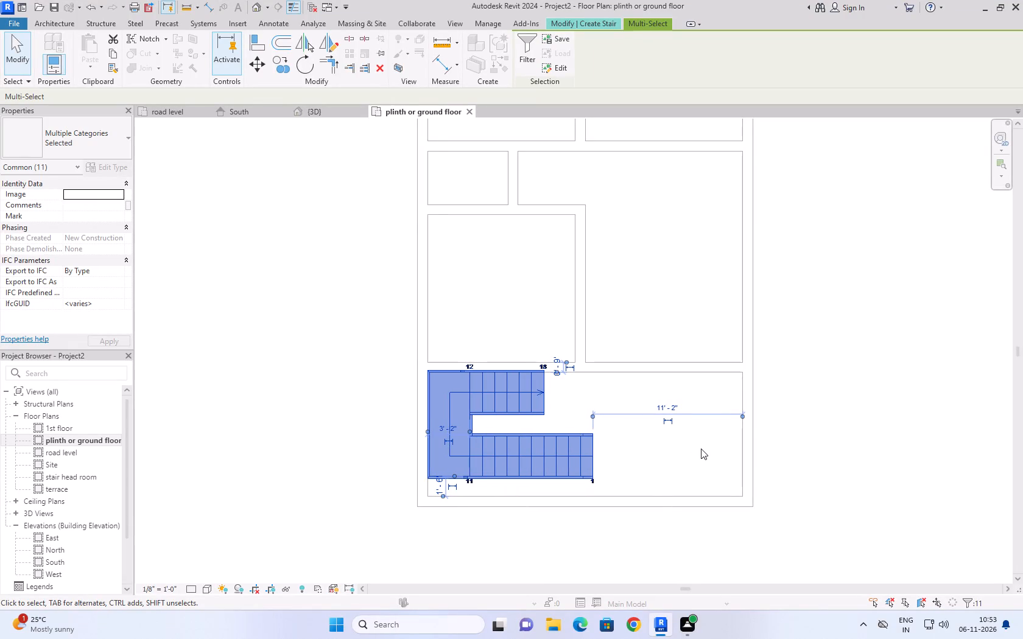
pyautogui.press('Left')
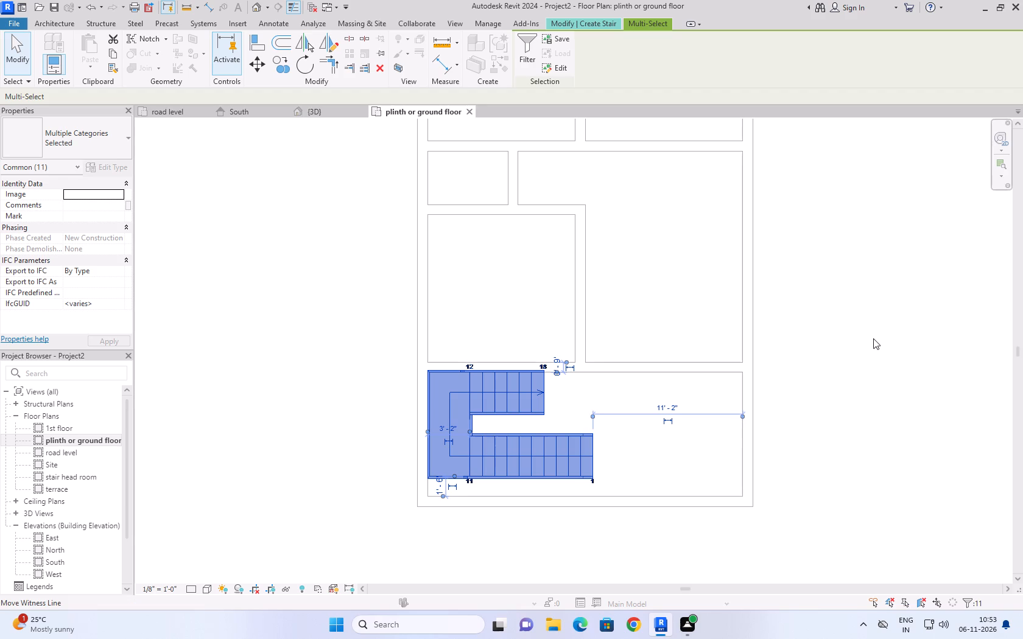
pyautogui.click(886, 299)
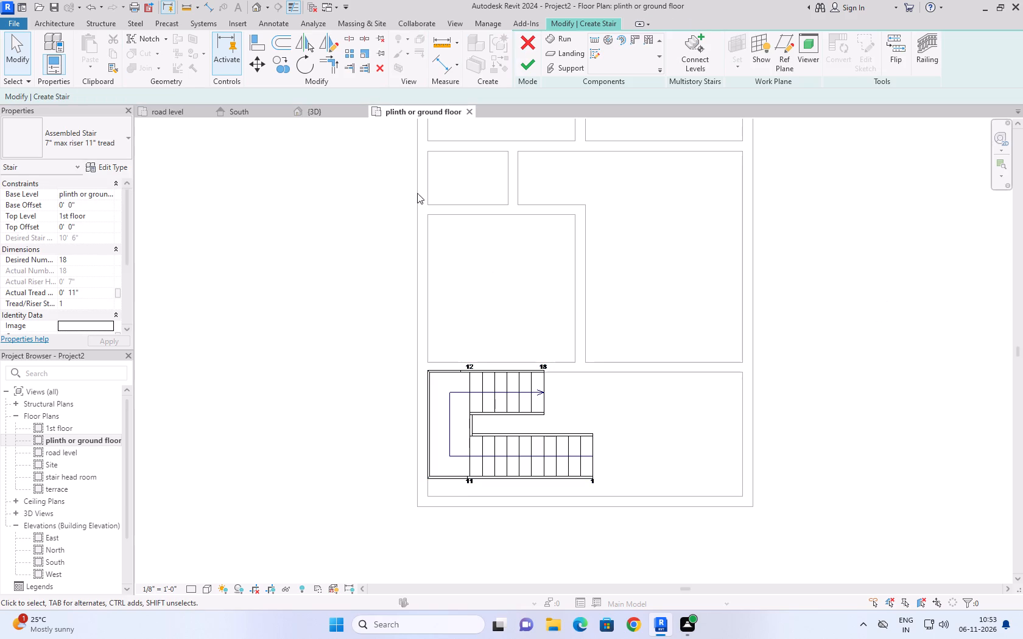
# Check the stair's fit inside the sit-out walls in the 3D view and finish the stair.
pyautogui.click(331, 110)
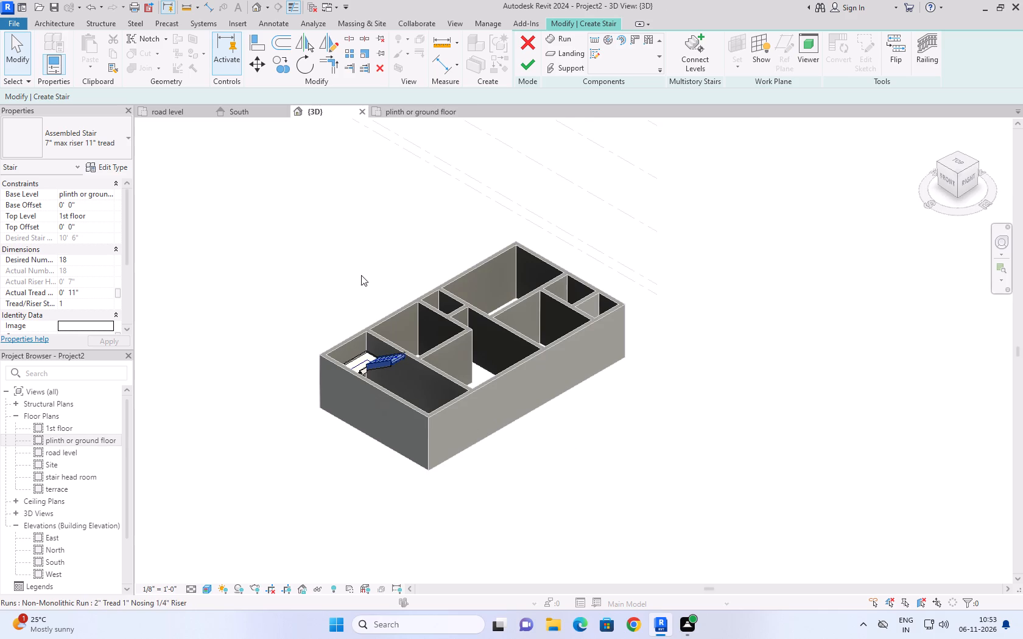
pyautogui.keyDown('shift'); pyautogui.moveTo(363, 273); pyautogui.dragTo(471, 420, button='middle'); pyautogui.keyUp('shift')
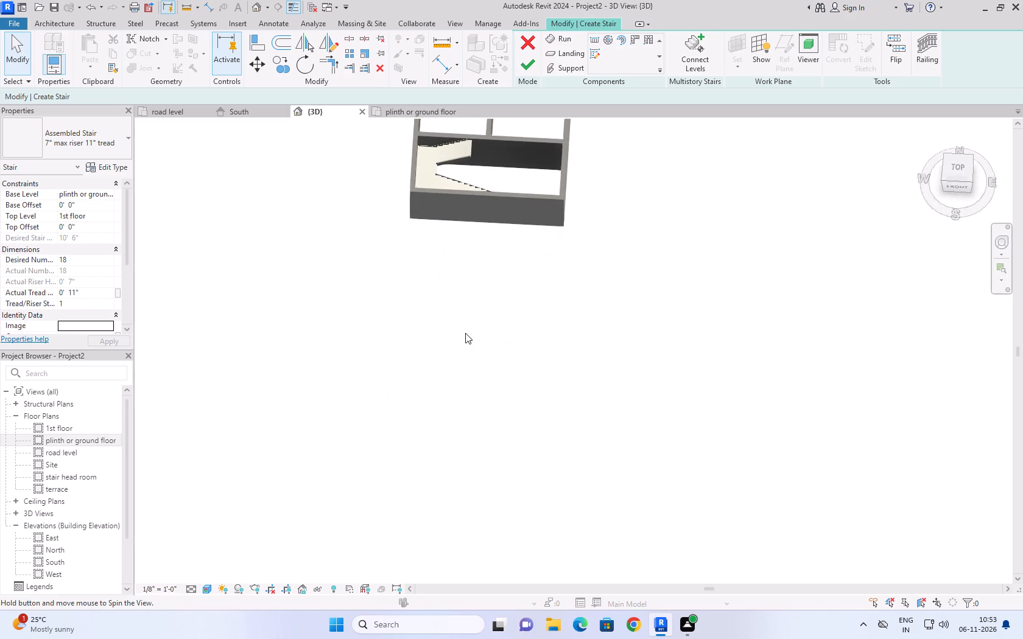
pyautogui.moveTo(465, 332); pyautogui.dragTo(459, 488, button='middle')
pyautogui.keyDown('shift'); pyautogui.moveTo(469, 445); pyautogui.dragTo(474, 357, button='middle'); pyautogui.keyUp('shift')
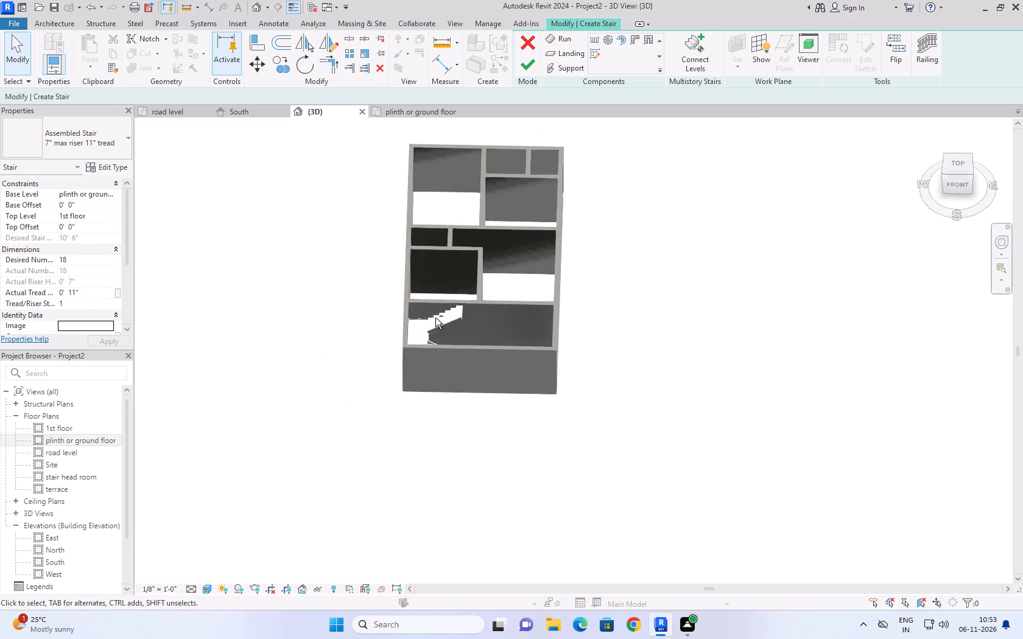
pyautogui.scroll(9, 435, 318)
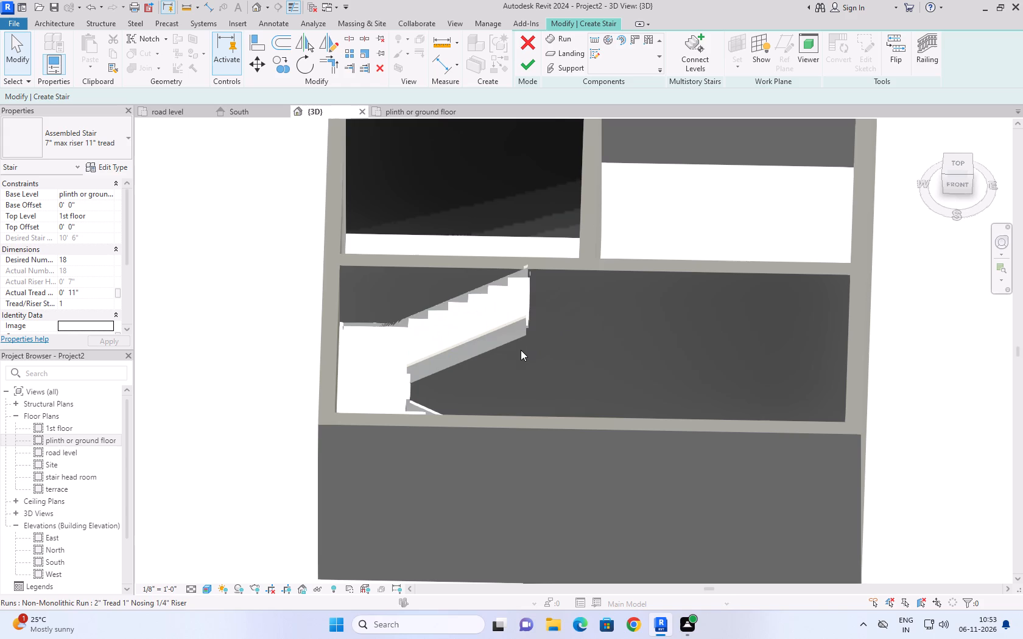
pyautogui.keyDown('shift'); pyautogui.scroll(1, 259, 327); pyautogui.keyUp('shift')
pyautogui.keyDown('shift'); pyautogui.moveTo(265, 327); pyautogui.dragTo(267, 327, button='middle'); pyautogui.keyUp('shift')
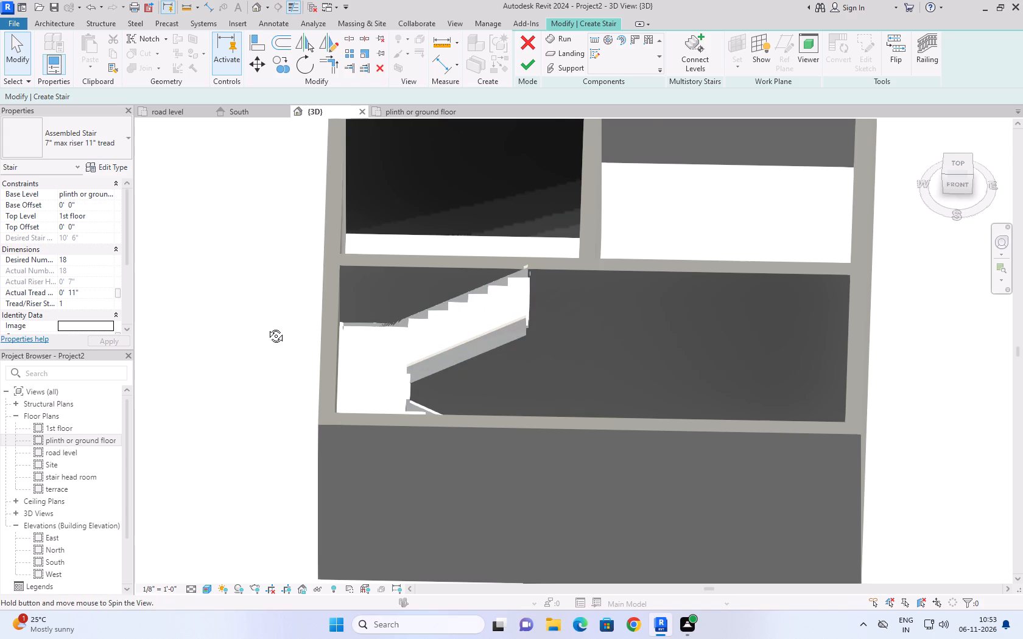
pyautogui.keyDown('shift'); pyautogui.moveTo(267, 327); pyautogui.dragTo(224, 341, button='middle'); pyautogui.keyUp('shift')
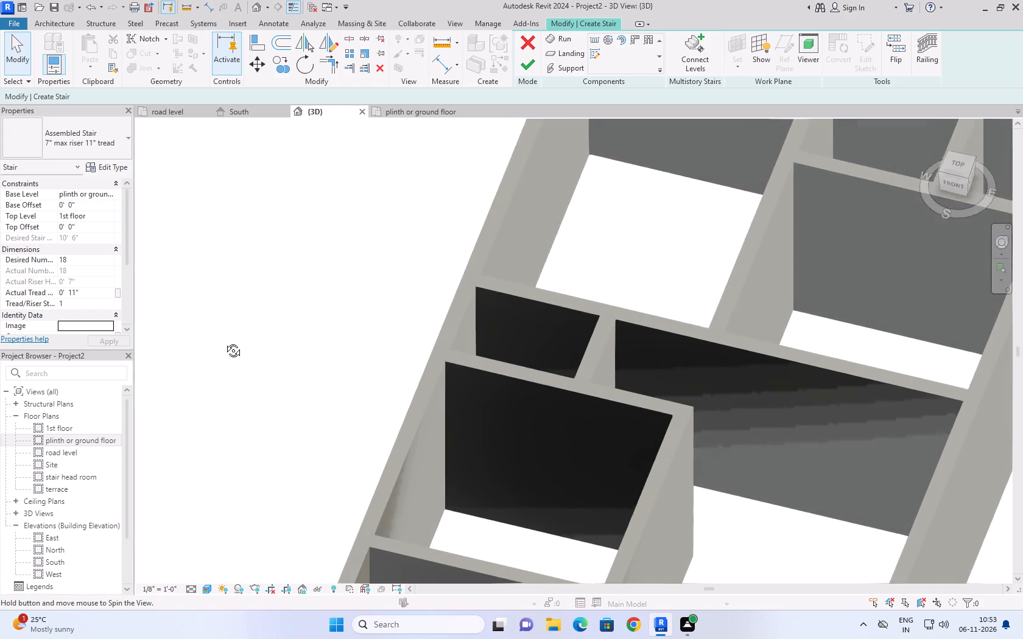
pyautogui.keyDown('shift'); pyautogui.moveTo(224, 341); pyautogui.dragTo(252, 324, button='middle'); pyautogui.keyUp('shift')
pyautogui.keyDown('shift'); pyautogui.scroll(-1, 252, 324); pyautogui.keyUp('shift')
pyautogui.scroll(-2, 252, 324)
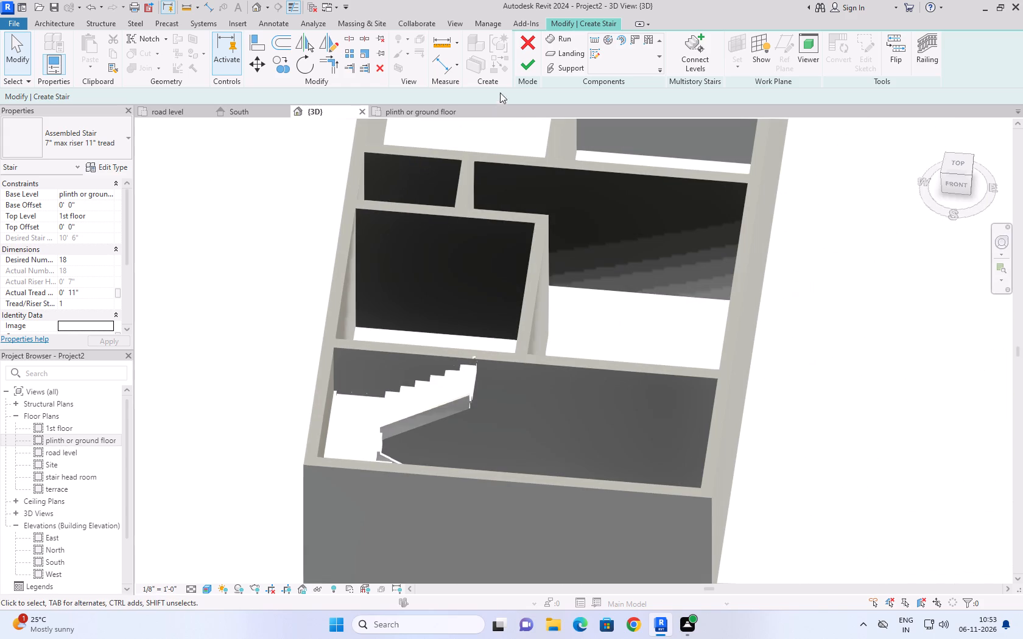
pyautogui.click(516, 67)
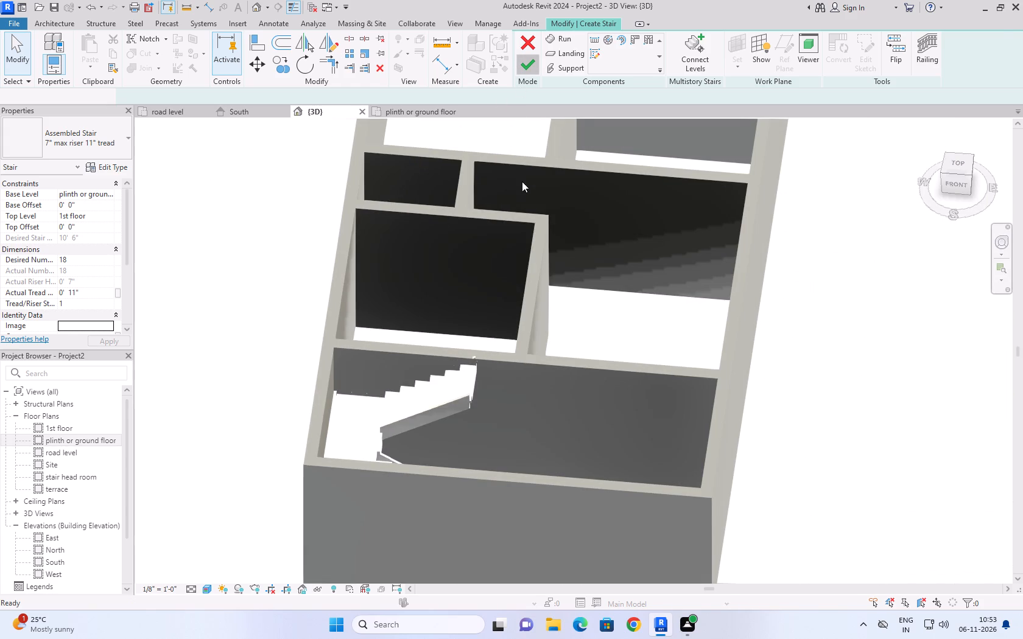
pyautogui.click(884, 400)
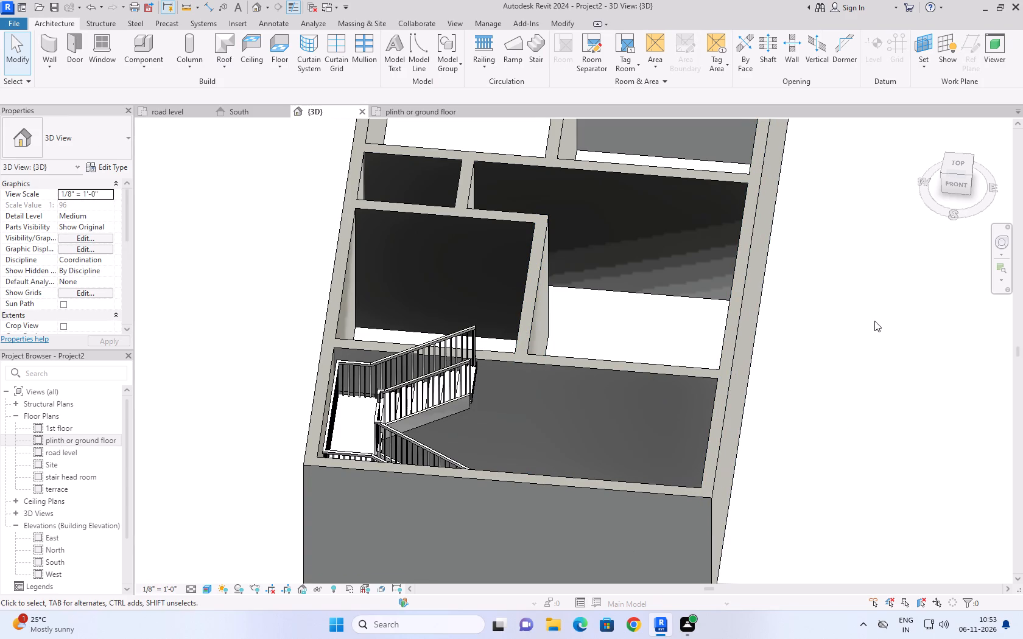
# Examine the finished stair, its landing and railings in 3D from several angles, ending at the home view.
pyautogui.keyDown('shift'); pyautogui.moveTo(885, 328); pyautogui.dragTo(835, 349, button='middle'); pyautogui.keyUp('shift')
pyautogui.scroll(-6, 834, 328)
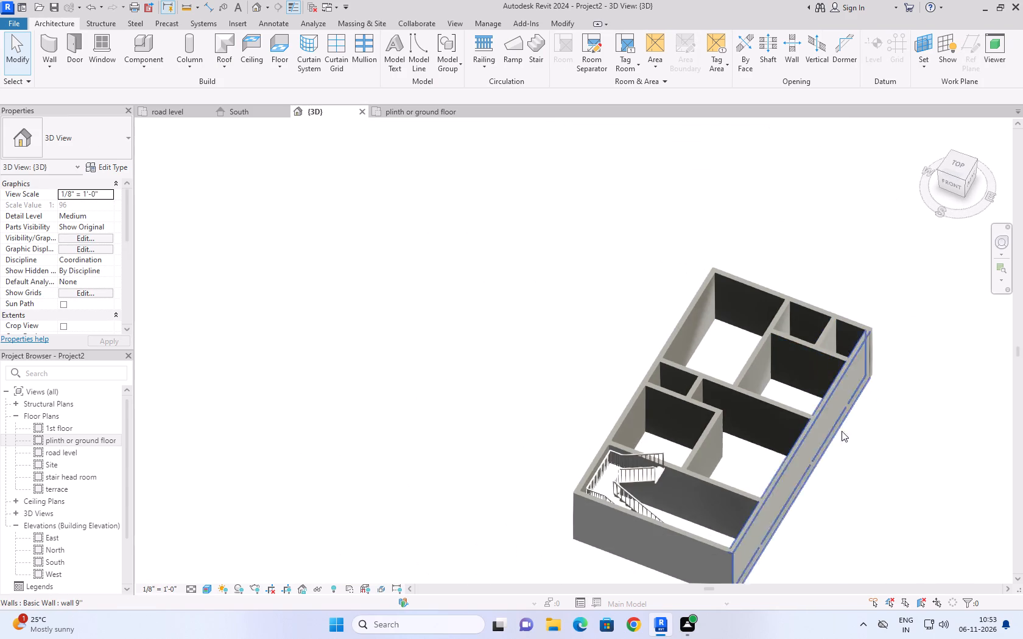
pyautogui.keyDown('shift'); pyautogui.moveTo(848, 461); pyautogui.dragTo(766, 416, button='middle'); pyautogui.keyUp('shift')
pyautogui.scroll(-6, 762, 341)
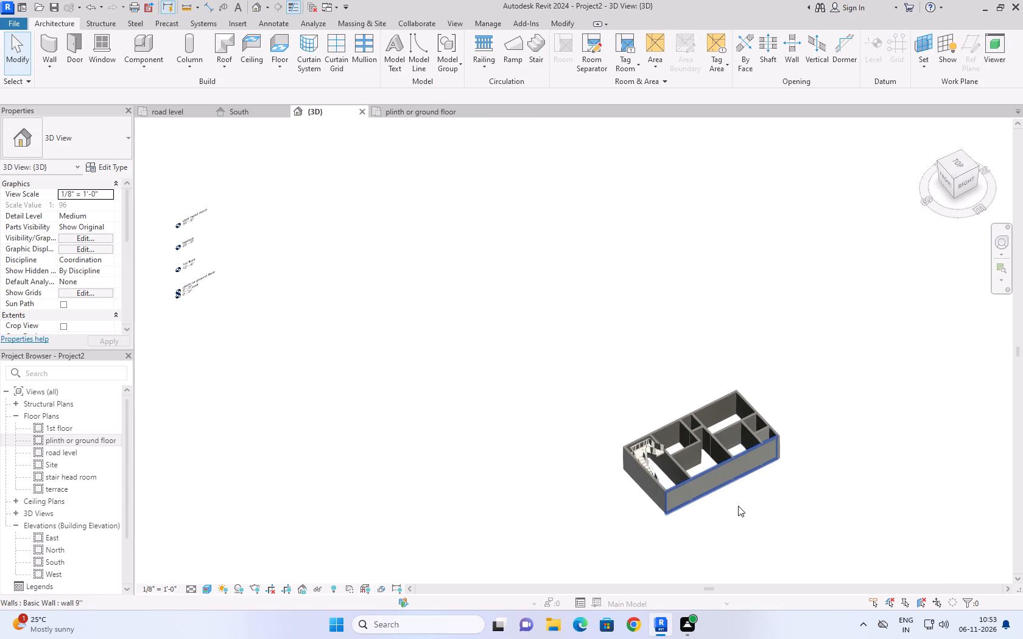
pyautogui.keyDown('shift'); pyautogui.moveTo(738, 506); pyautogui.dragTo(716, 476, button='middle'); pyautogui.keyUp('shift')
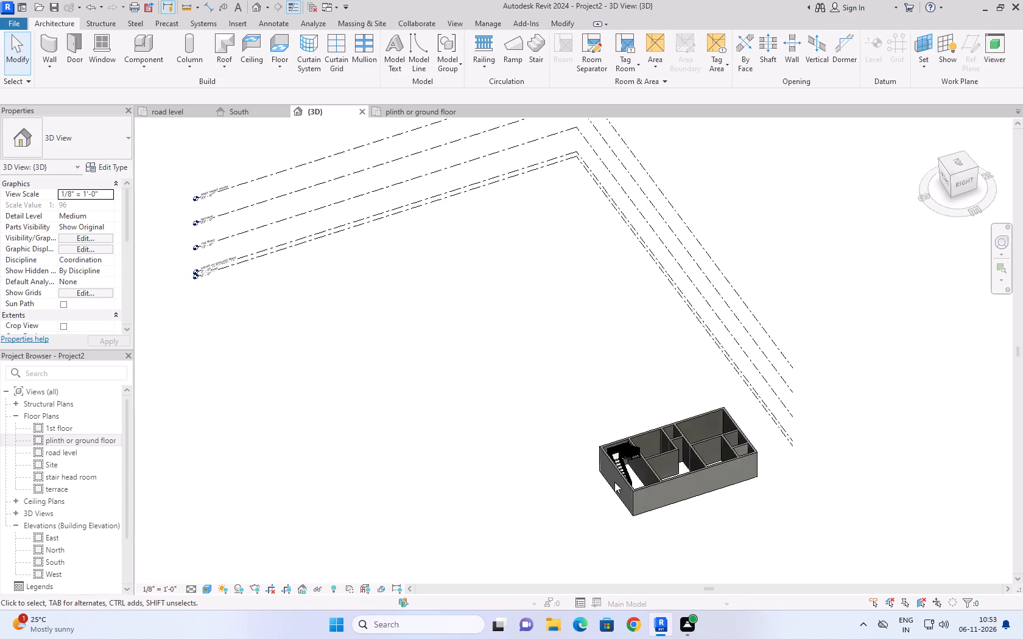
pyautogui.scroll(7, 614, 480)
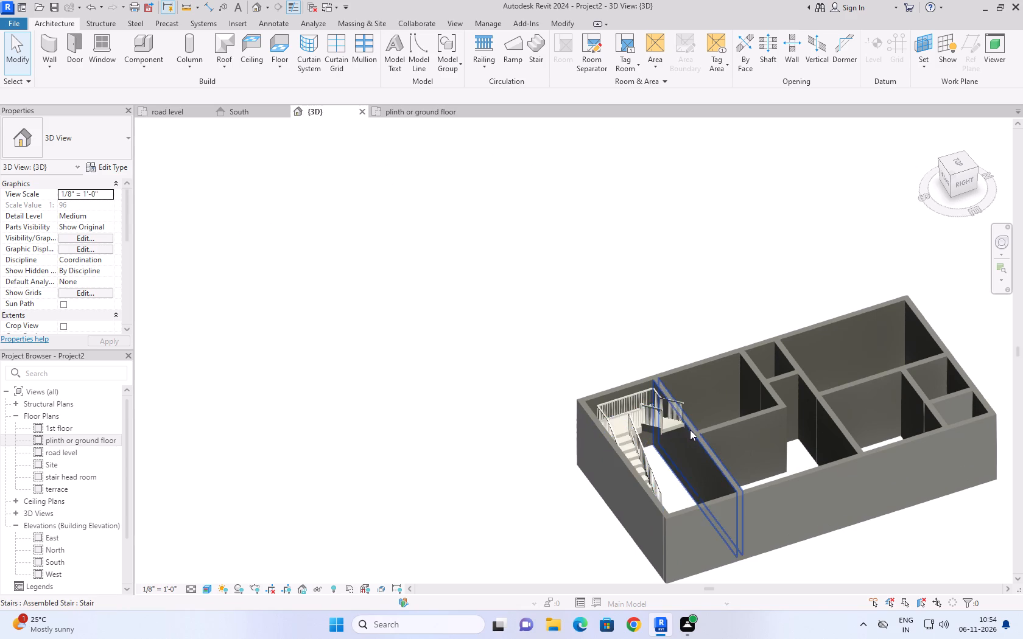
pyautogui.scroll(6, 690, 430)
pyautogui.scroll(-4, 701, 425)
pyautogui.scroll(4, 663, 500)
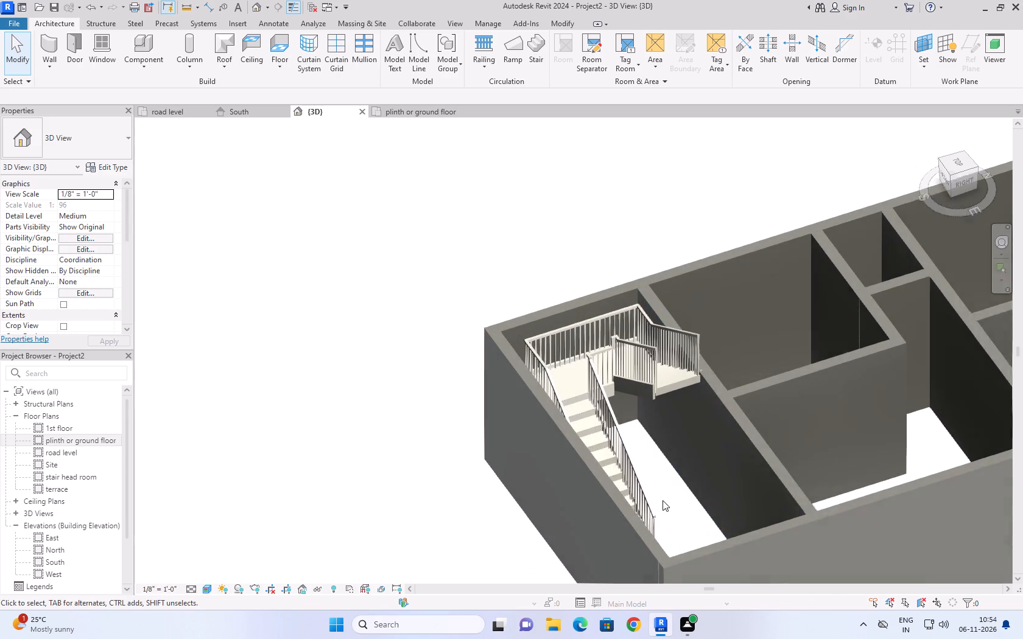
pyautogui.keyDown('shift'); pyautogui.moveTo(692, 444); pyautogui.dragTo(680, 452, button='middle'); pyautogui.keyUp('shift')
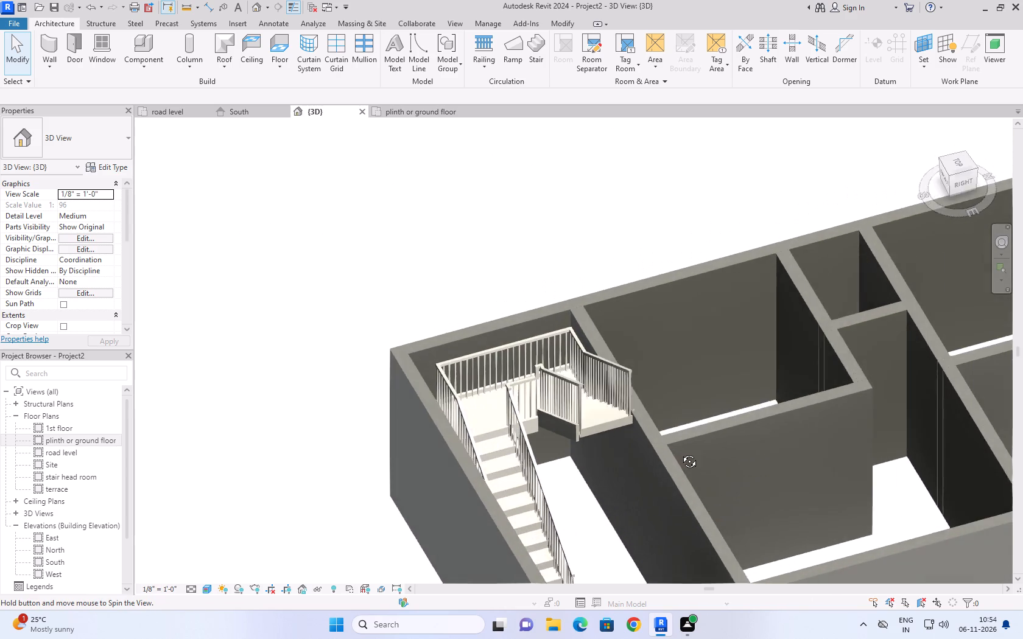
pyautogui.keyDown('shift'); pyautogui.moveTo(680, 452); pyautogui.dragTo(674, 447, button='middle'); pyautogui.keyUp('shift')
pyautogui.scroll(-3, 680, 387)
pyautogui.keyDown('shift'); pyautogui.moveTo(691, 386); pyautogui.dragTo(687, 386, button='middle'); pyautogui.keyUp('shift')
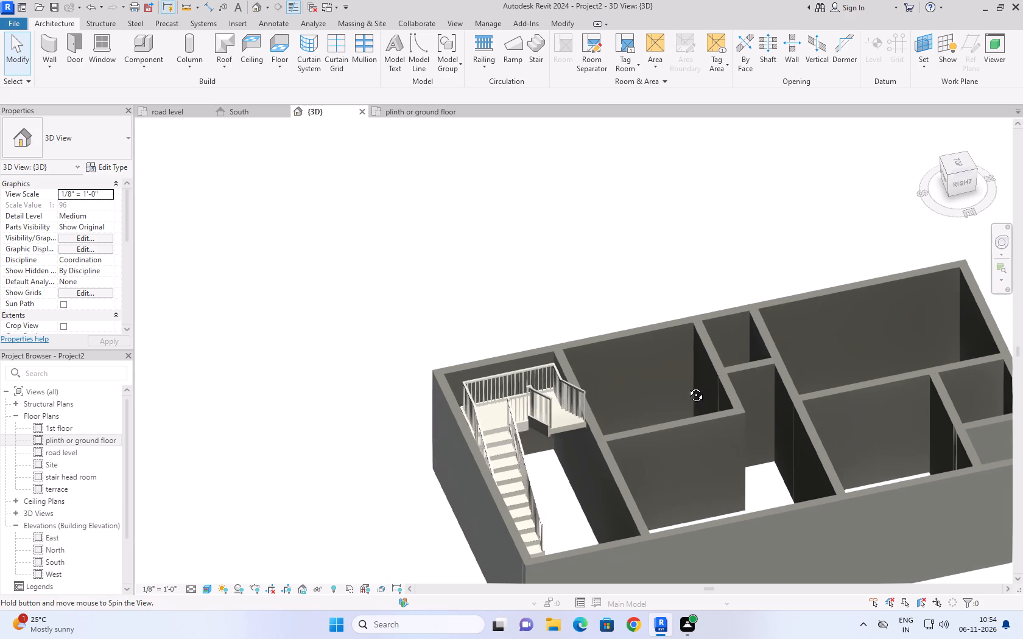
pyautogui.keyDown('shift'); pyautogui.moveTo(687, 386); pyautogui.dragTo(679, 387, button='middle'); pyautogui.keyUp('shift')
pyautogui.scroll(-2, 679, 387)
pyautogui.scroll(-1, 484, 468)
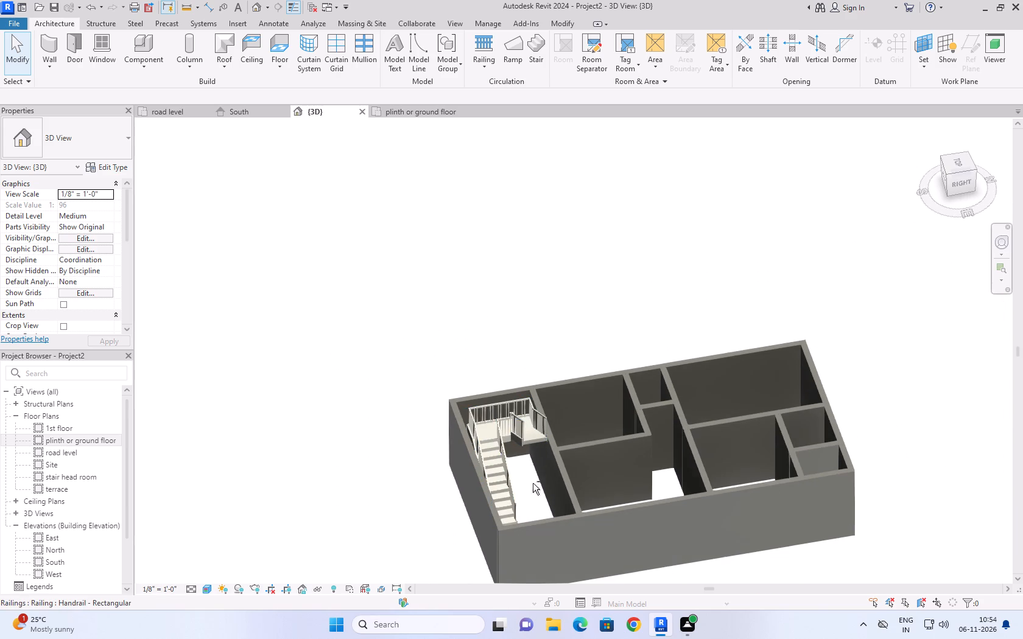
pyautogui.keyDown('shift'); pyautogui.moveTo(533, 483); pyautogui.dragTo(582, 449, button='middle'); pyautogui.keyUp('shift')
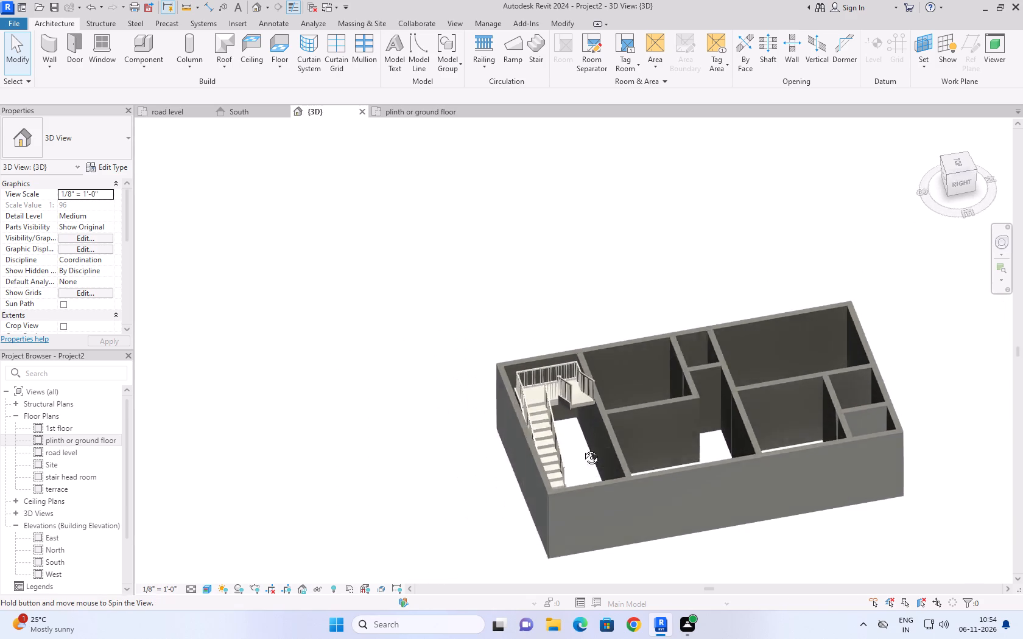
pyautogui.keyDown('shift'); pyautogui.moveTo(582, 449); pyautogui.dragTo(606, 449, button='middle'); pyautogui.keyUp('shift')
pyautogui.moveTo(495, 361); pyautogui.dragTo(483, 399, button='middle')
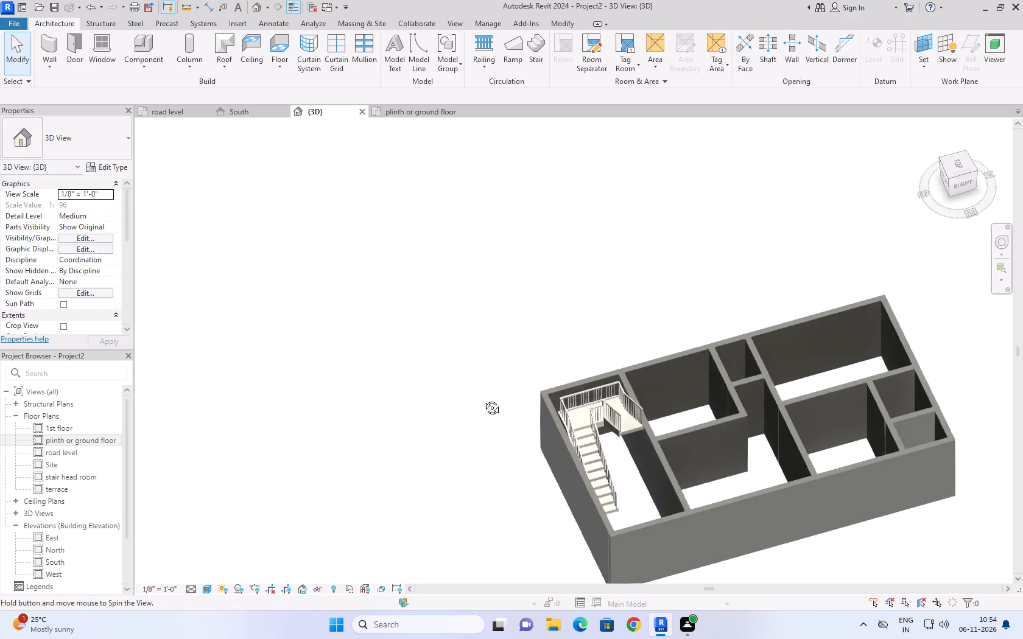
pyautogui.moveTo(483, 399); pyautogui.dragTo(530, 385, button='middle')
pyautogui.moveTo(555, 314); pyautogui.dragTo(328, 407, button='middle')
pyautogui.keyDown('shift'); pyautogui.scroll(1, 324, 405); pyautogui.keyUp('shift')
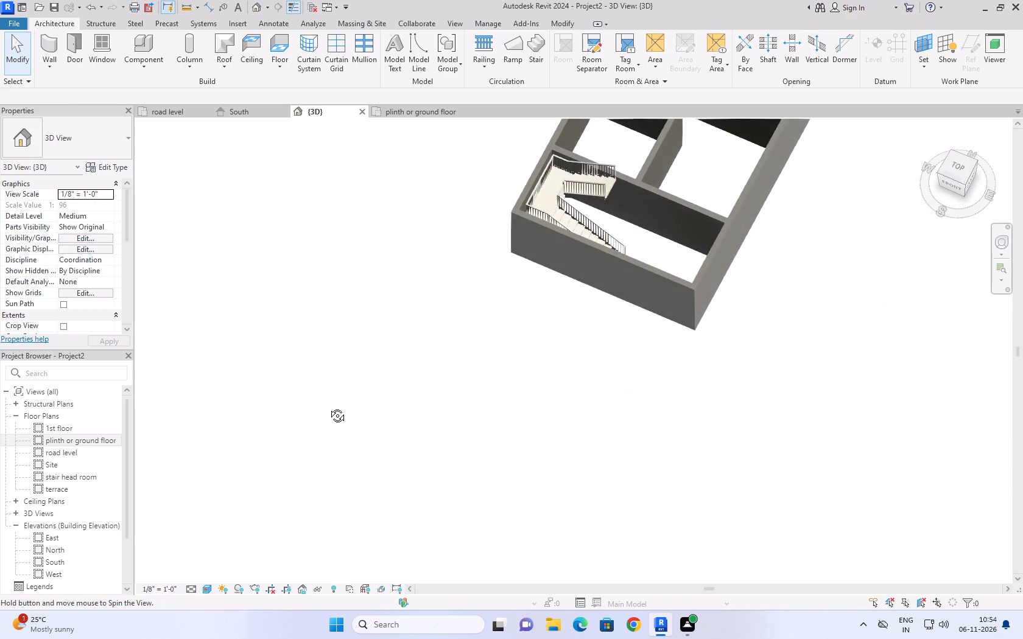
pyautogui.moveTo(328, 407); pyautogui.dragTo(329, 407, button='middle')
pyautogui.moveTo(401, 329); pyautogui.dragTo(389, 502, button='middle')
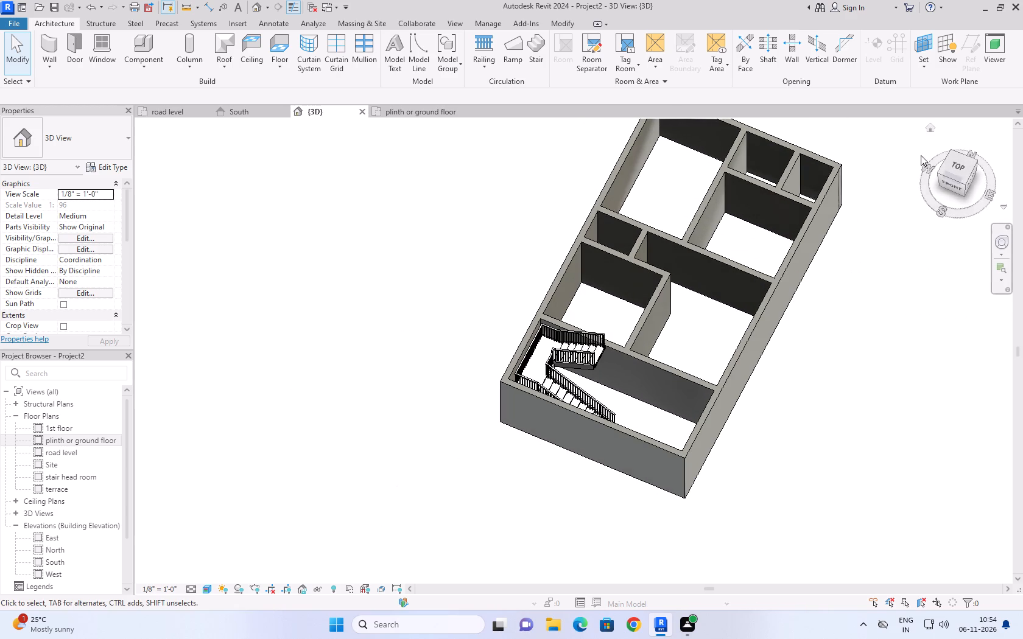
pyautogui.click(928, 128)
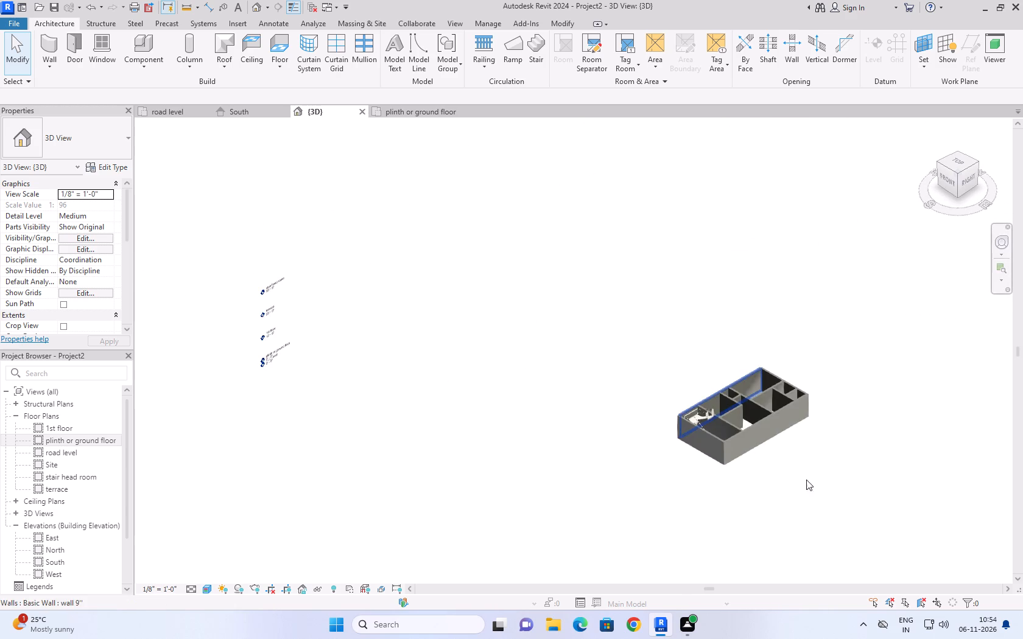
pyautogui.scroll(3, 809, 473)
# Compare the stair on the plinth or ground floor plan with the imported floor plan image on the road level plan.
pyautogui.click(392, 112)
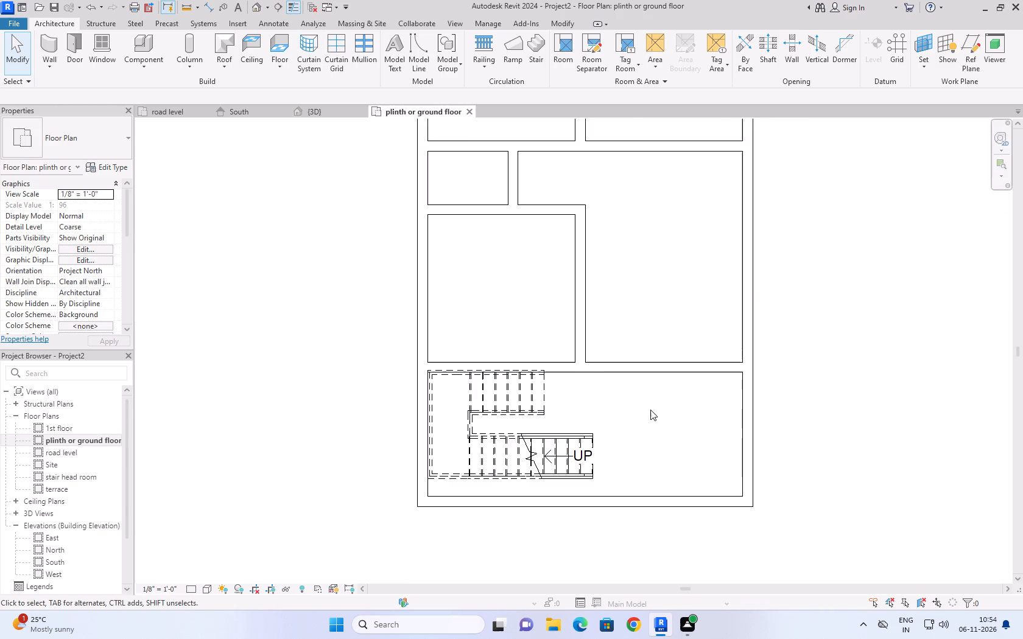
pyautogui.click(637, 438)
pyautogui.click(469, 490)
pyautogui.click(199, 114)
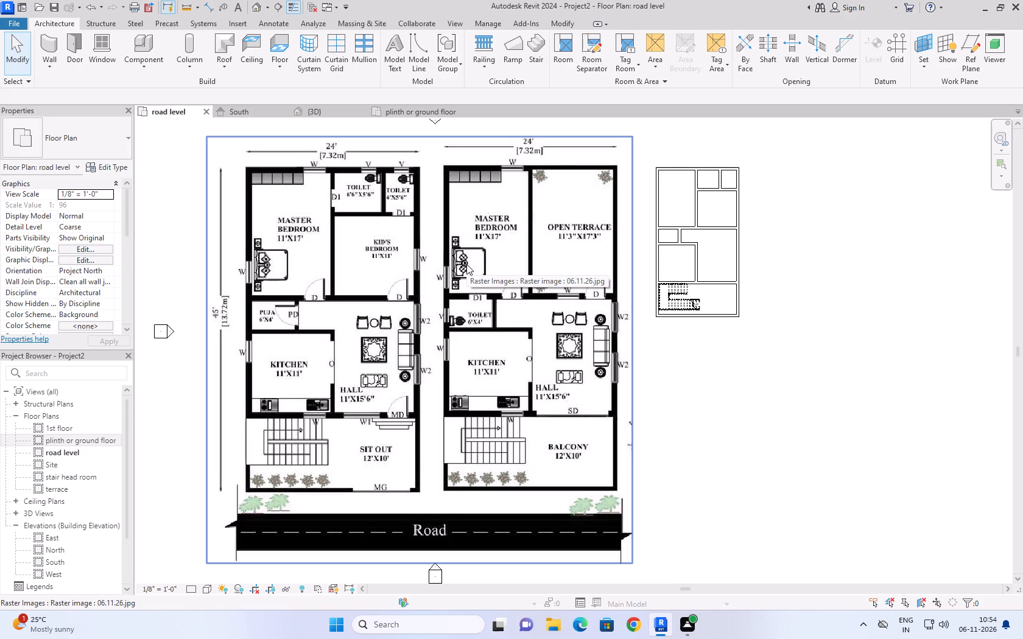
pyautogui.click(800, 247)
pyautogui.moveTo(792, 231); pyautogui.dragTo(698, 294, button='middle')
pyautogui.scroll(1, 698, 294)
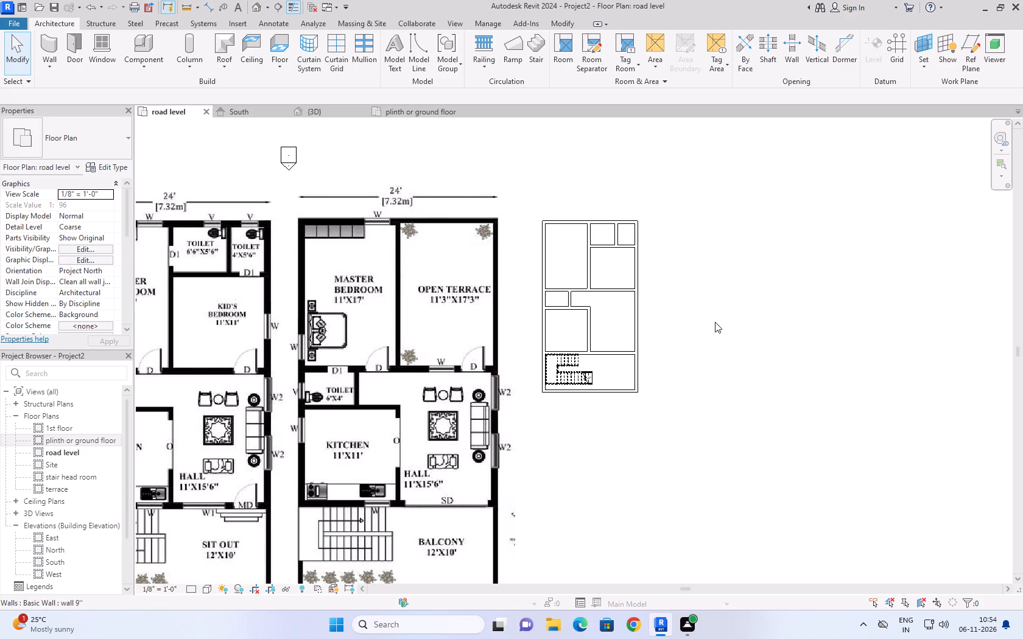
pyautogui.scroll(-2, 764, 299)
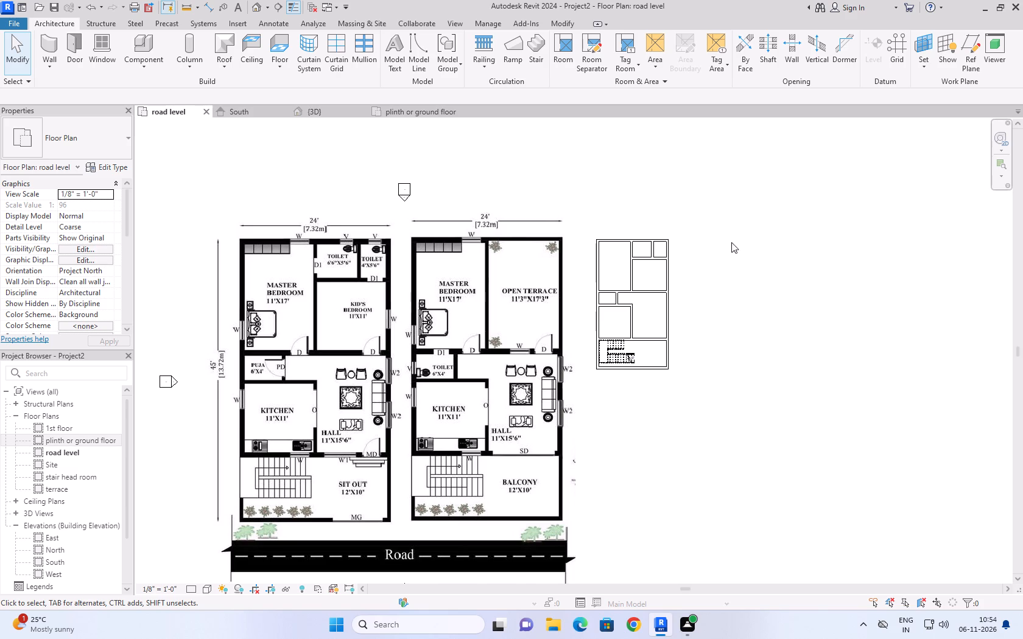
# Start a new stair with a sketched run from road level up to the plinth or ground floor.
pyautogui.click(544, 46)
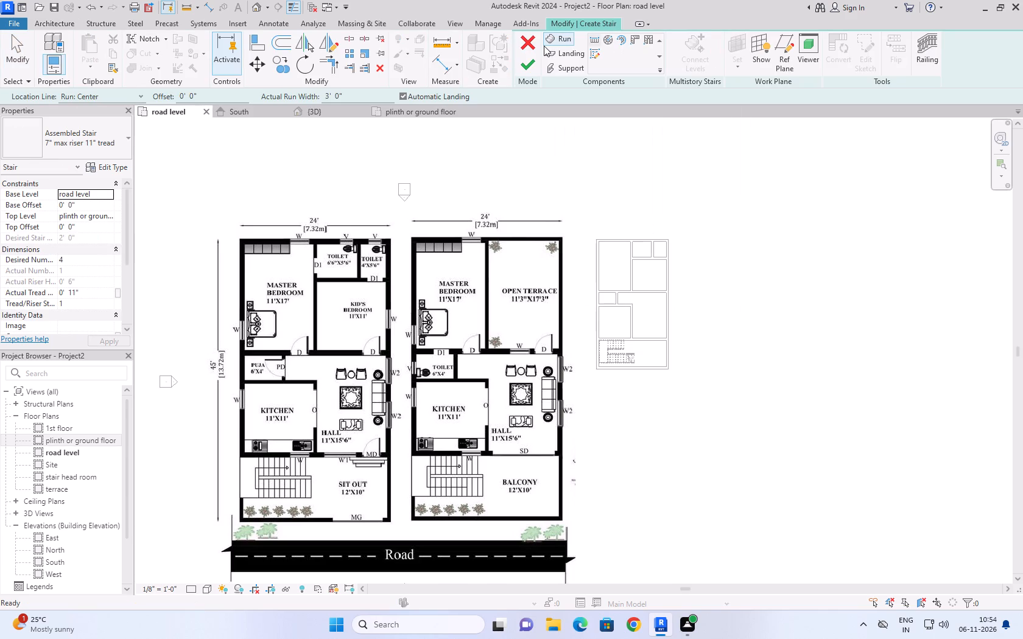
pyautogui.click(596, 53)
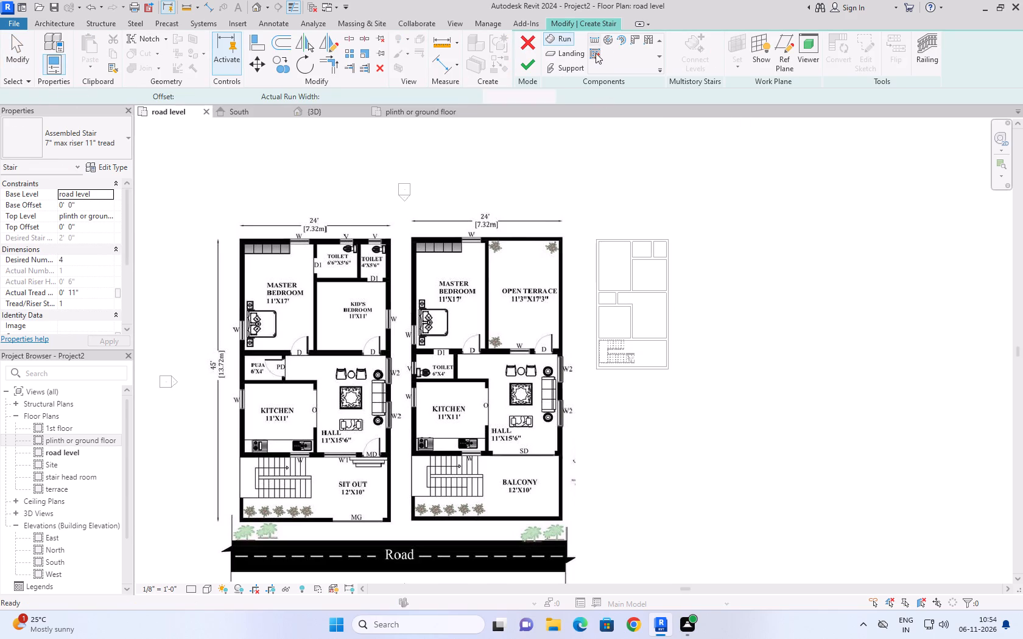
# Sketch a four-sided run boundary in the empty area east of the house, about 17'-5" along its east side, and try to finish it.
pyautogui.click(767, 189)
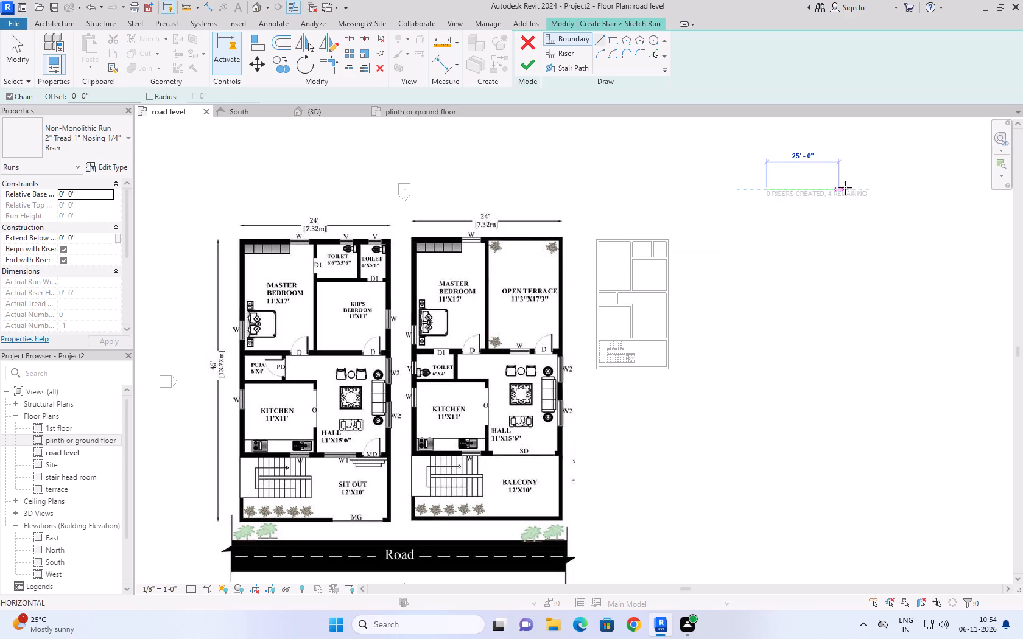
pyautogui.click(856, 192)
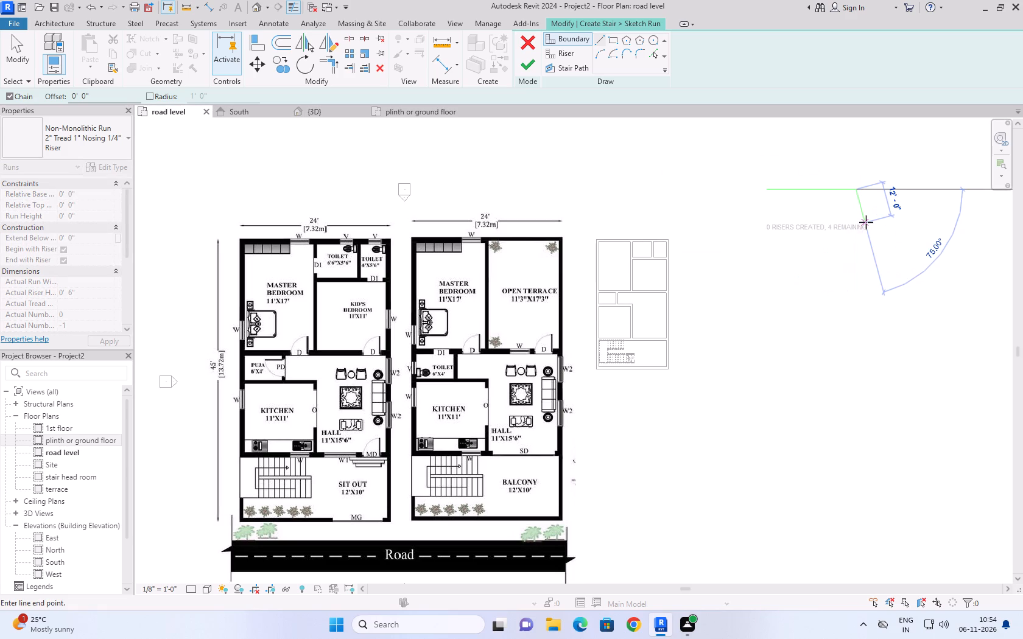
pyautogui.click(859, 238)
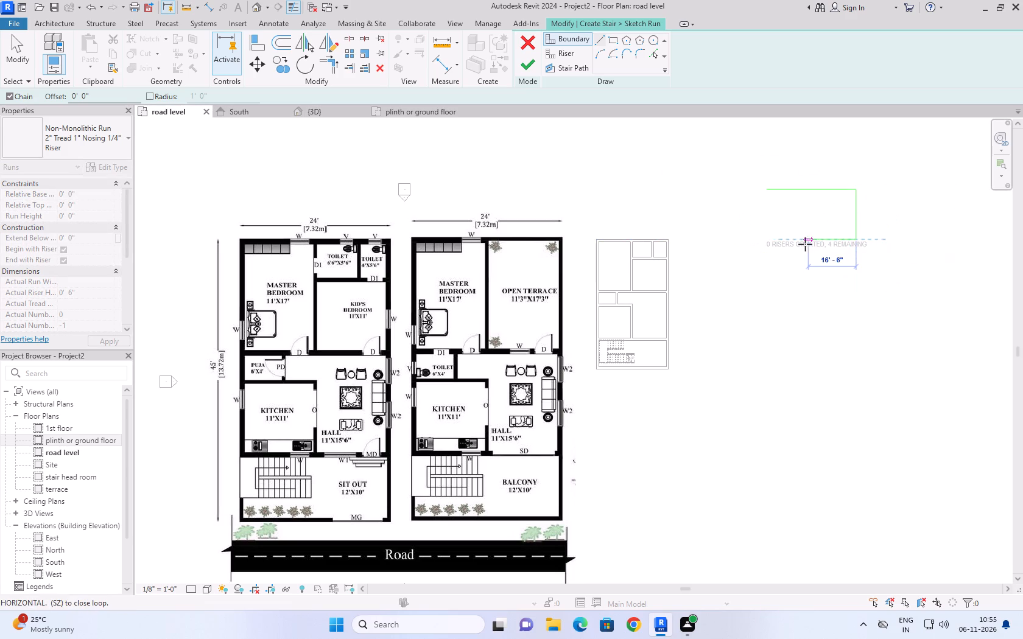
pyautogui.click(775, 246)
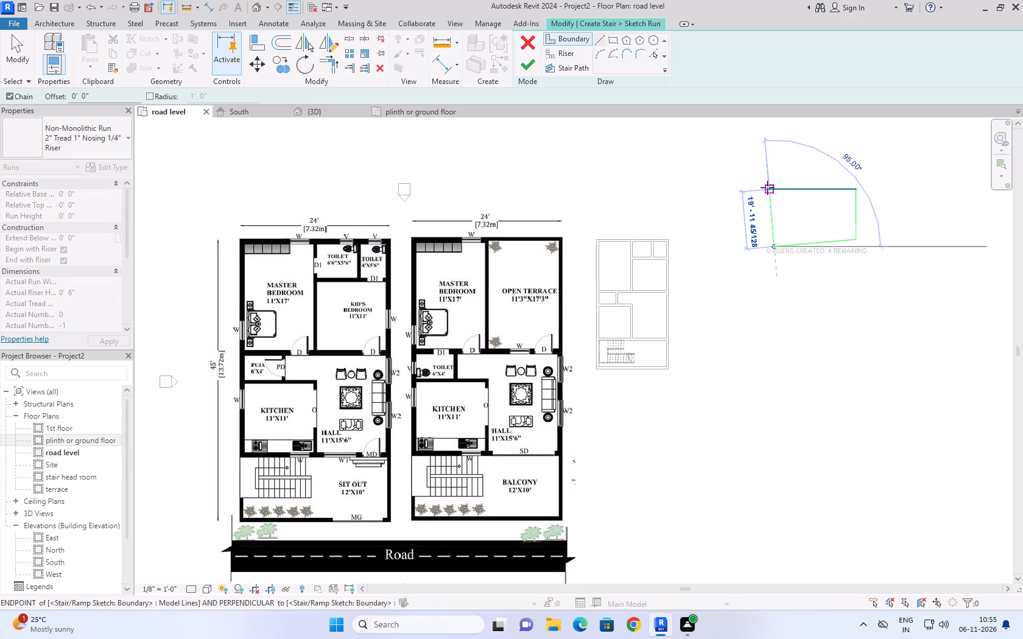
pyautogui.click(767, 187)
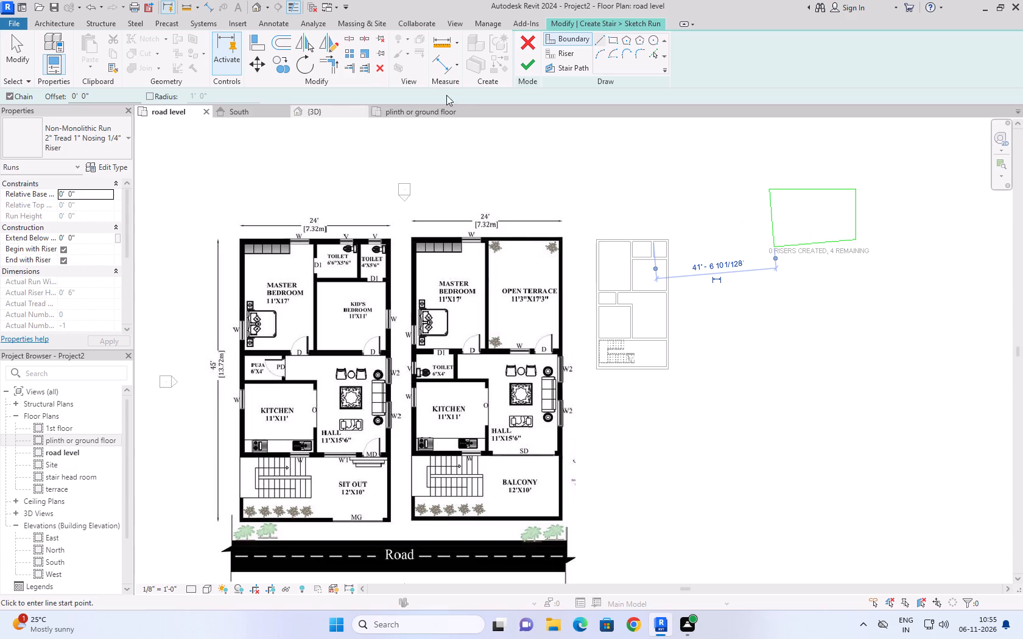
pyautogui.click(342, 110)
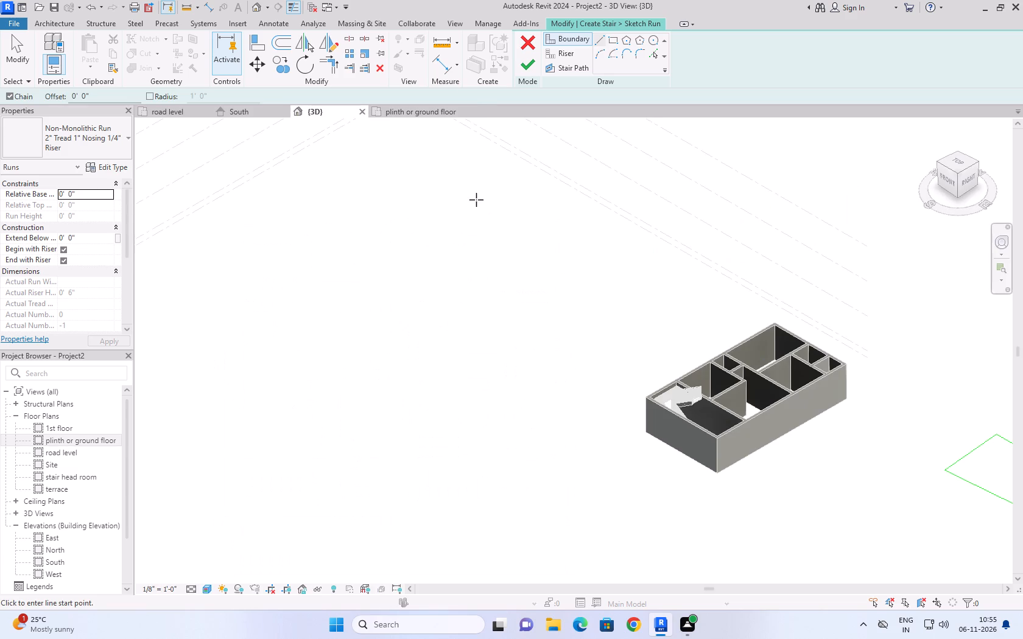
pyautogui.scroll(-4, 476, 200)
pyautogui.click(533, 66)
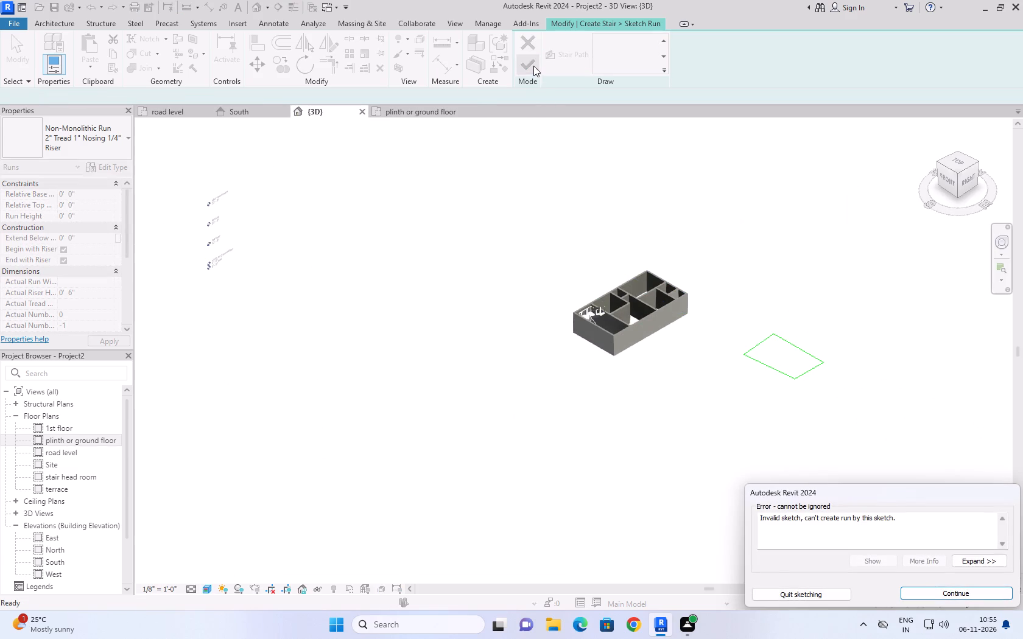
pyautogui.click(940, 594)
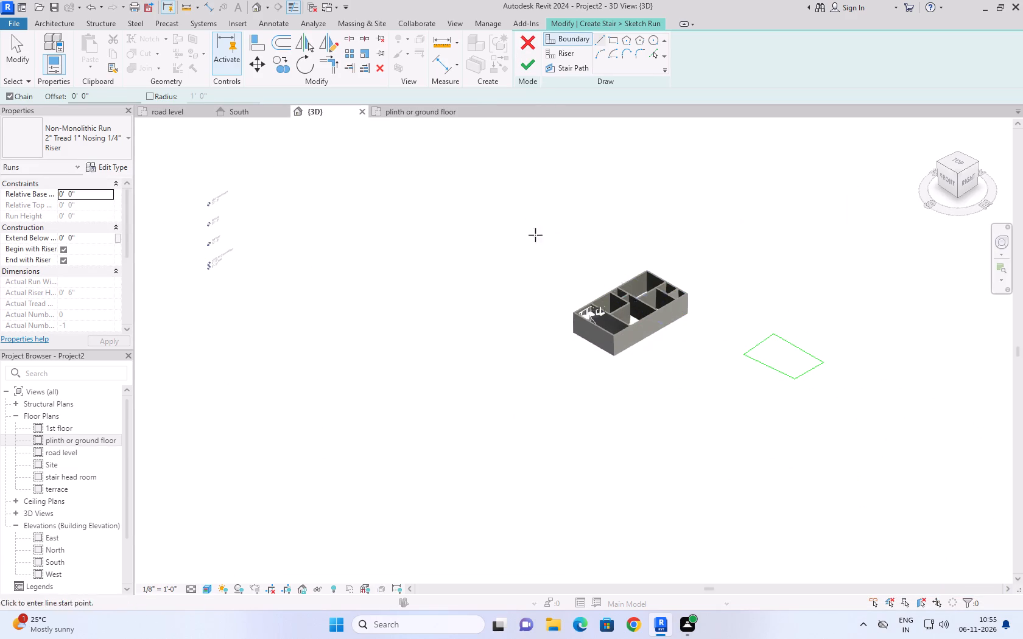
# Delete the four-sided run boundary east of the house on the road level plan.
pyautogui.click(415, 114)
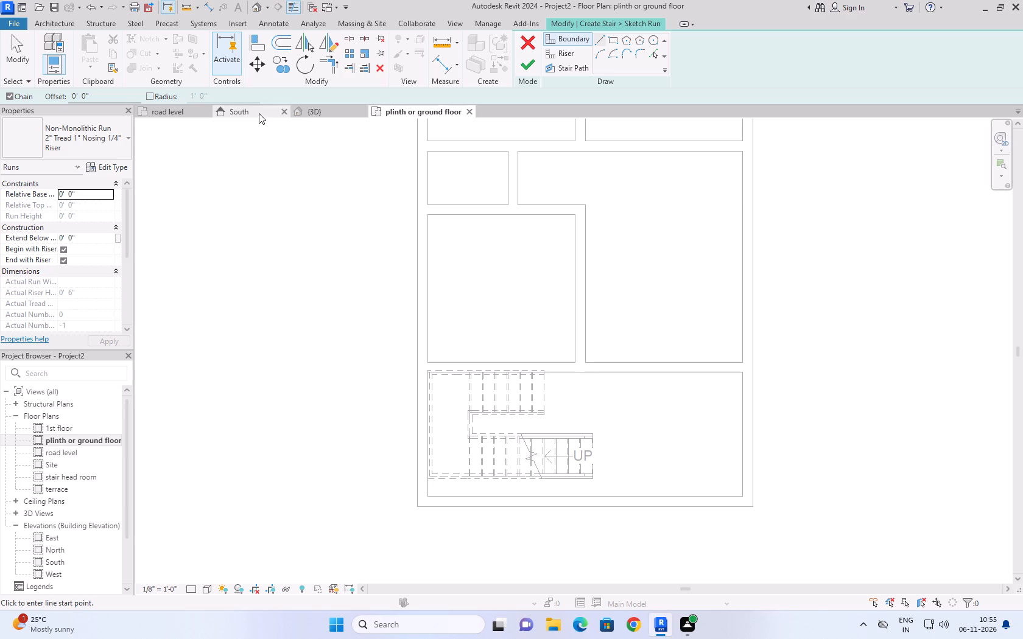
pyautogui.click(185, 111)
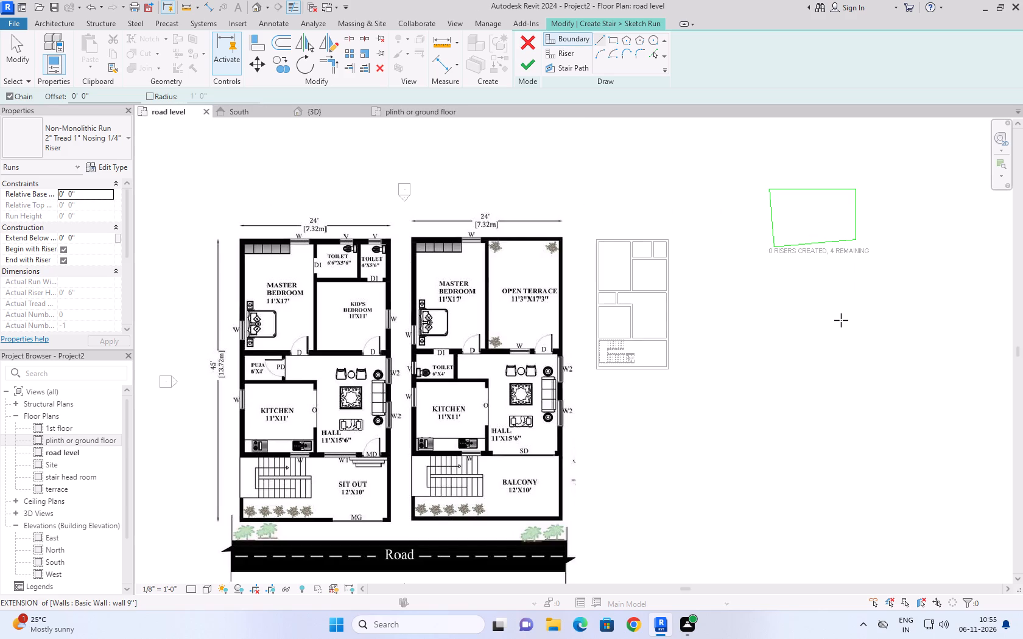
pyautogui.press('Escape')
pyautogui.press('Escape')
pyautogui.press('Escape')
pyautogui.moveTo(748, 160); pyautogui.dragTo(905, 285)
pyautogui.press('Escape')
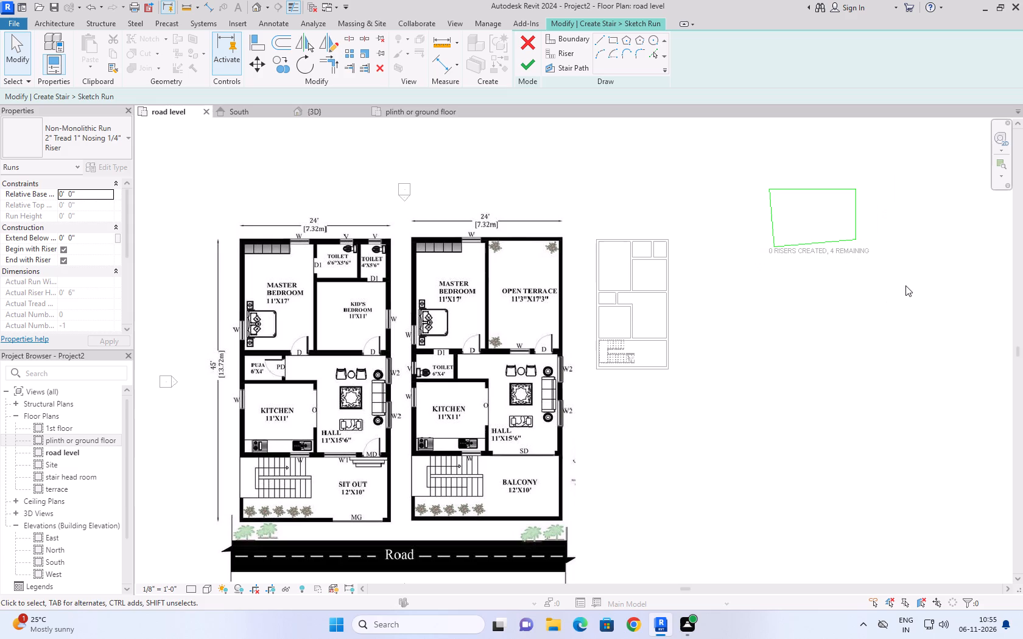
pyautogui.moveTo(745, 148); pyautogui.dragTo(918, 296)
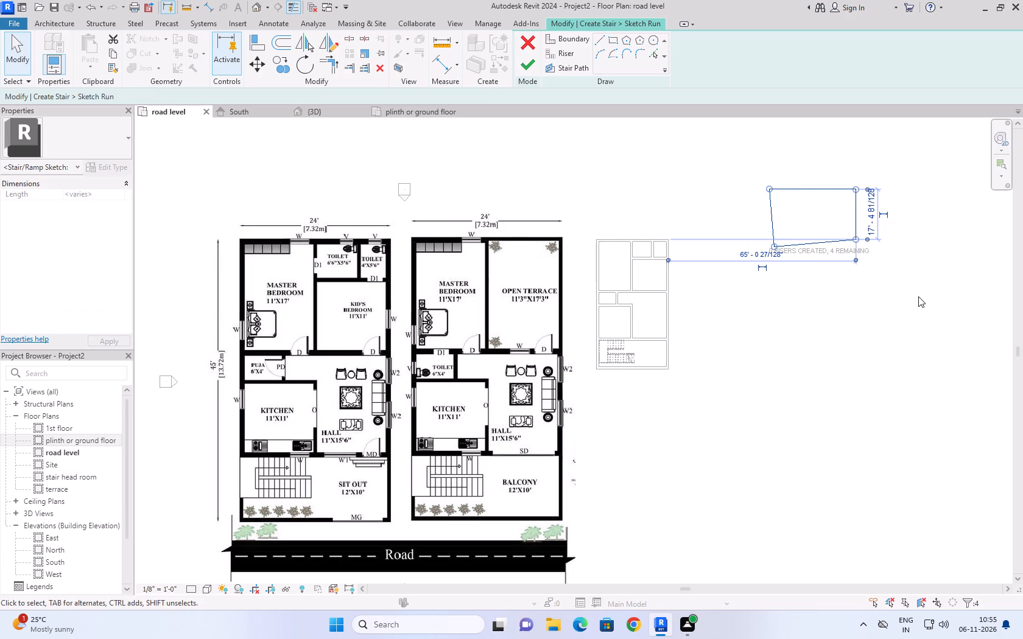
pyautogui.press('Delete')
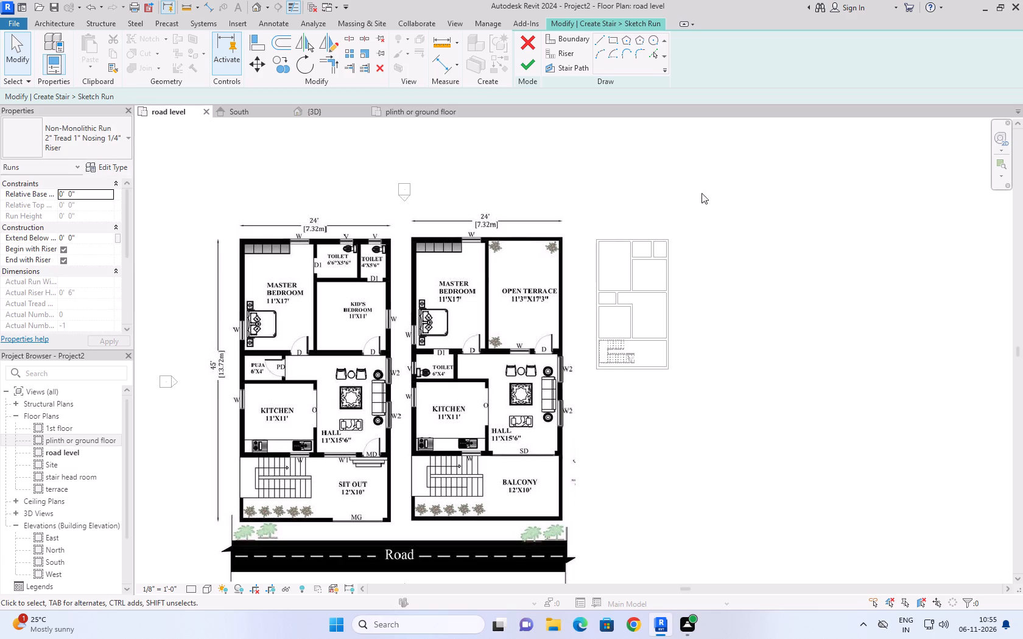
# Sketch a 7' run boundary line west from the sit-out's inner northeast corner, along the inner face of its north wall.
pyautogui.scroll(1, 667, 177)
pyautogui.moveTo(667, 176); pyautogui.dragTo(596, 186, button='middle')
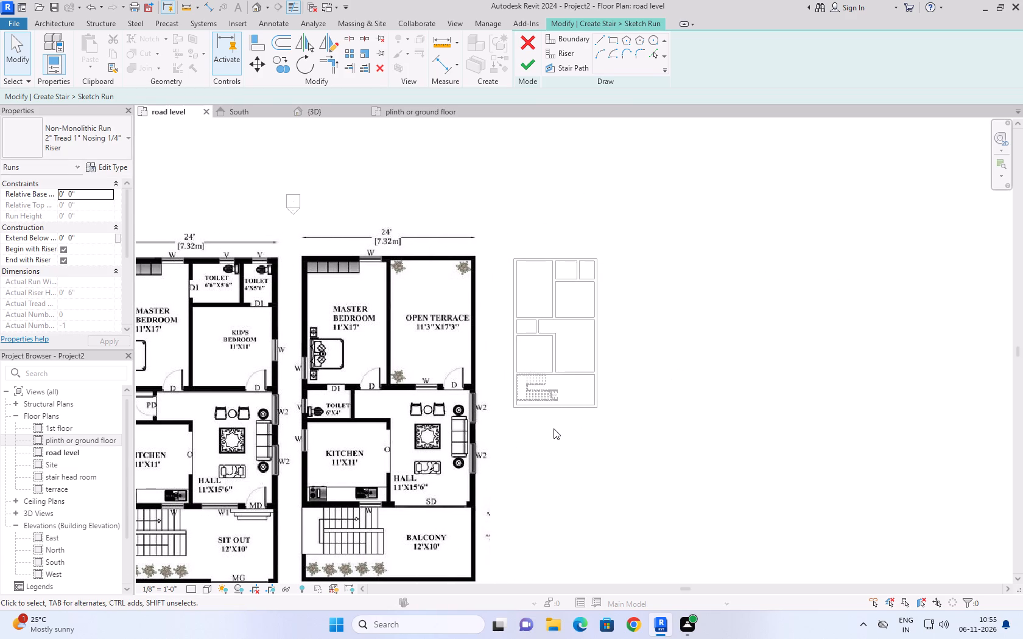
pyautogui.scroll(1, 554, 428)
pyautogui.scroll(-2, 589, 408)
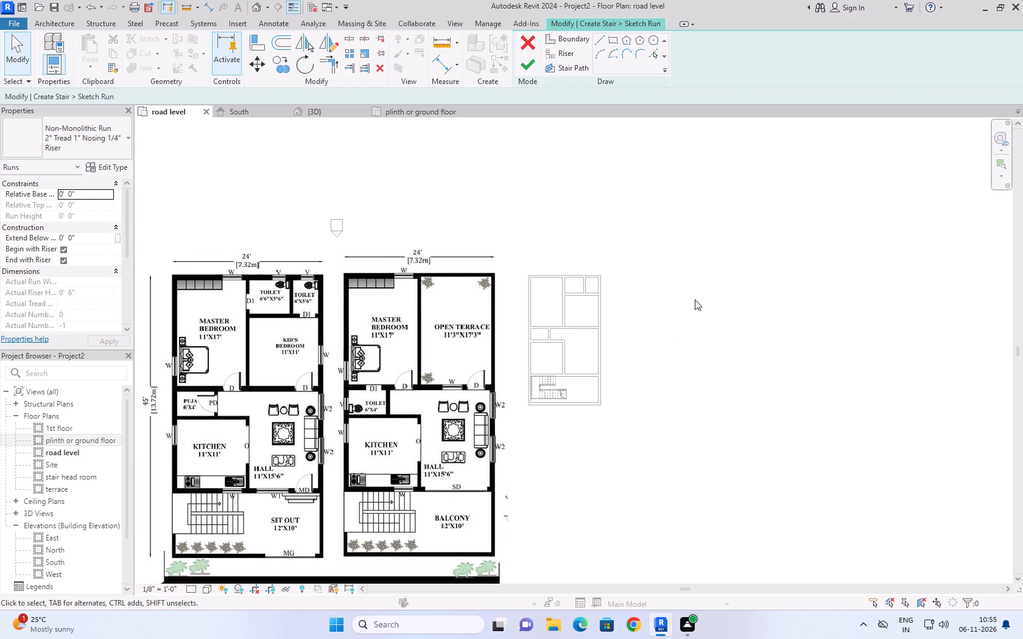
pyautogui.scroll(3, 599, 402)
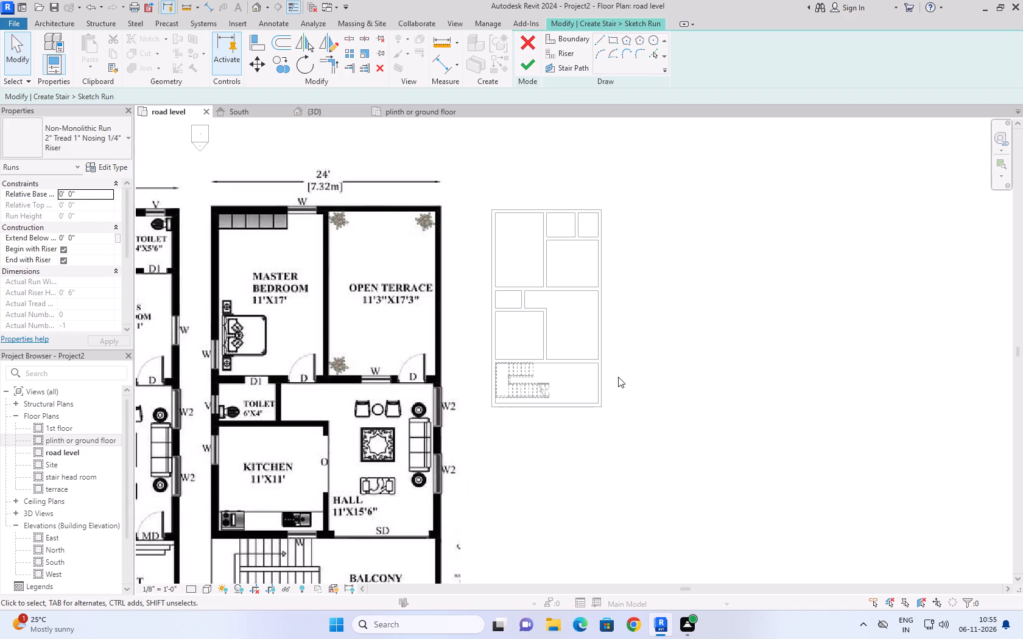
pyautogui.moveTo(634, 355); pyautogui.dragTo(649, 393, button='middle')
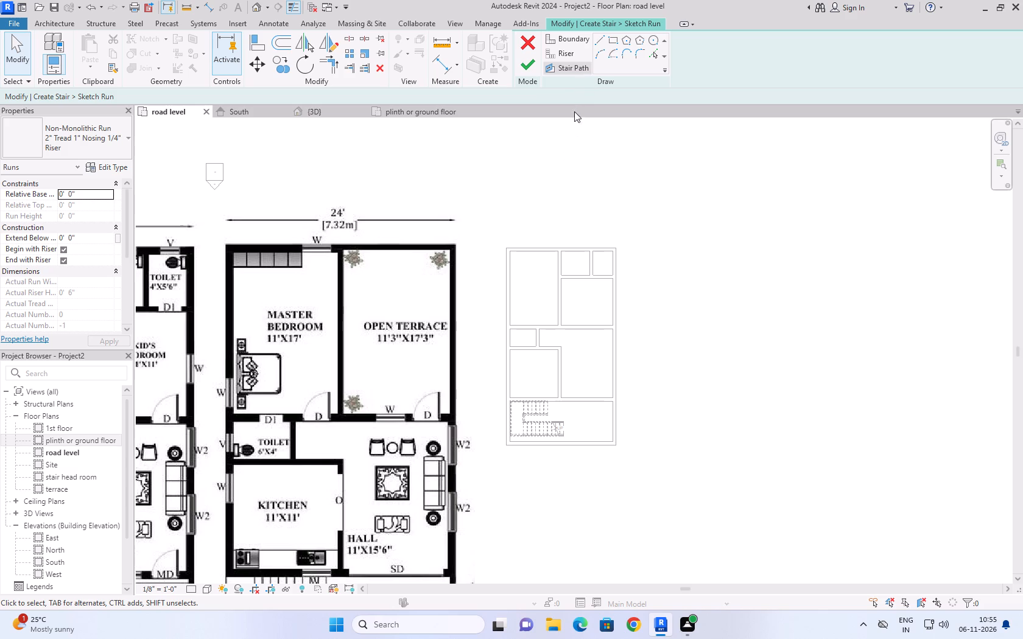
pyautogui.click(567, 41)
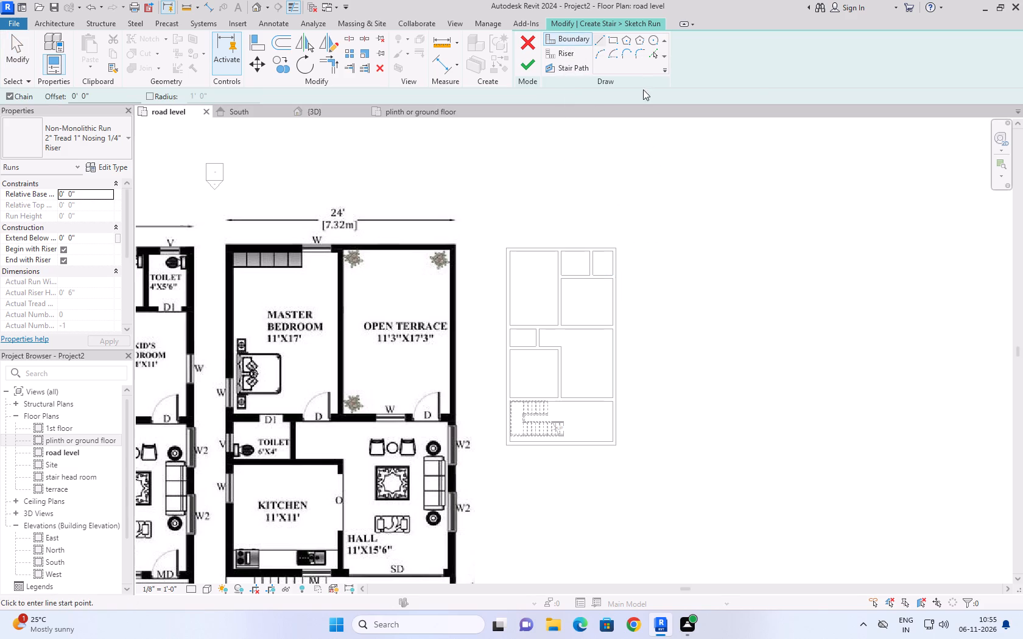
pyautogui.click(599, 39)
pyautogui.scroll(-2, 705, 358)
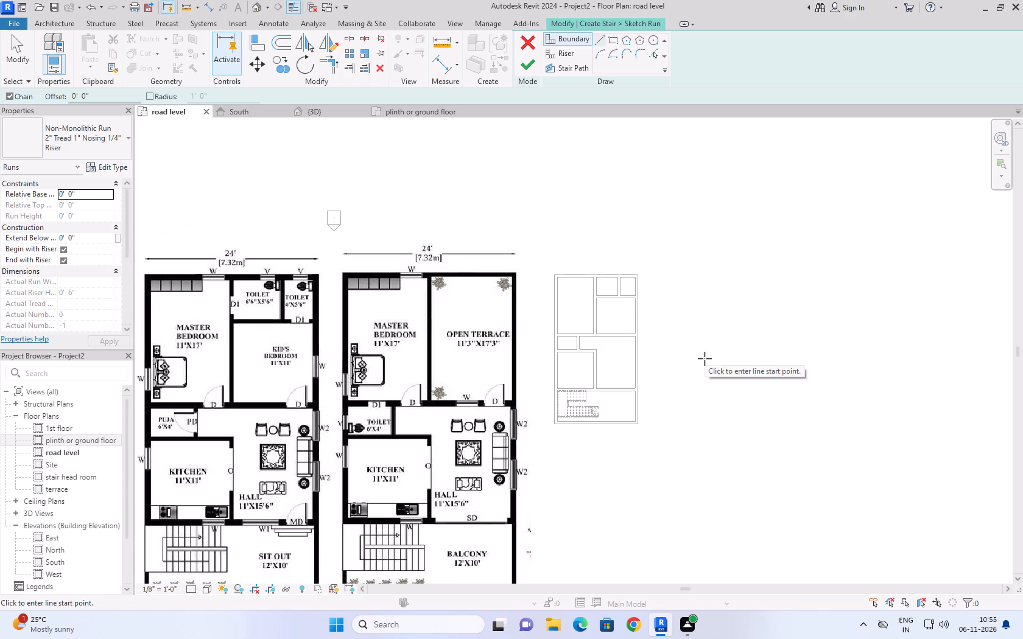
pyautogui.moveTo(708, 332); pyautogui.dragTo(702, 258, button='middle')
pyautogui.scroll(-1, 708, 332)
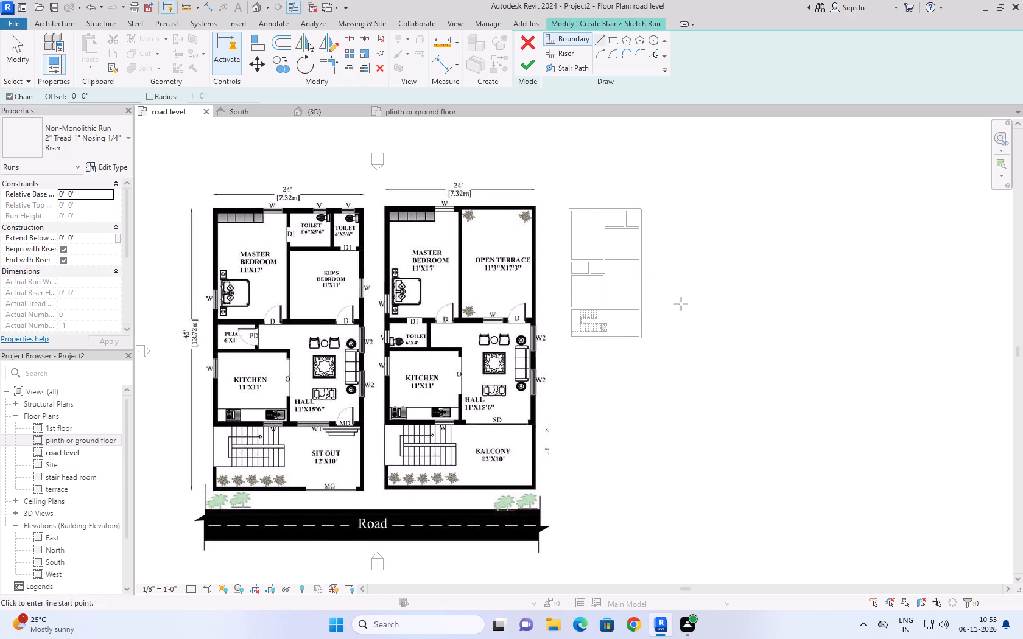
pyautogui.scroll(5, 636, 322)
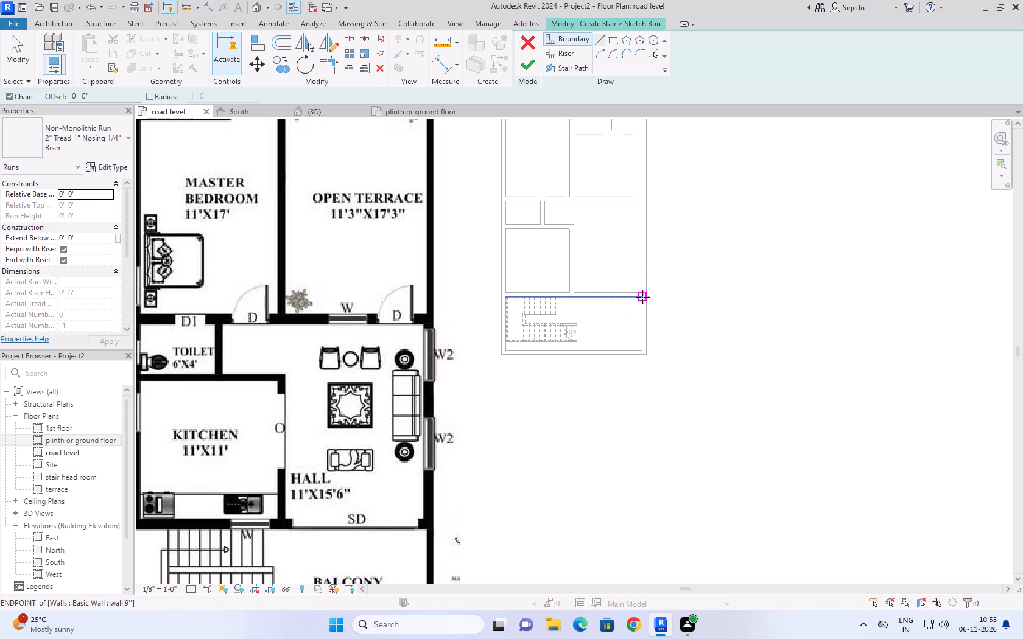
pyautogui.click(642, 297)
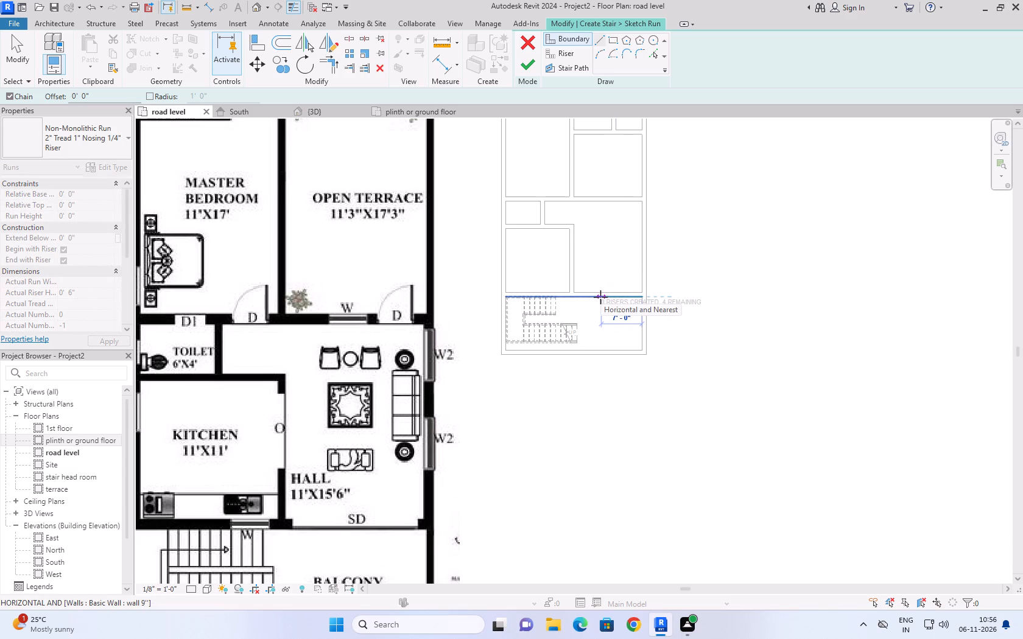
pyautogui.click(600, 297)
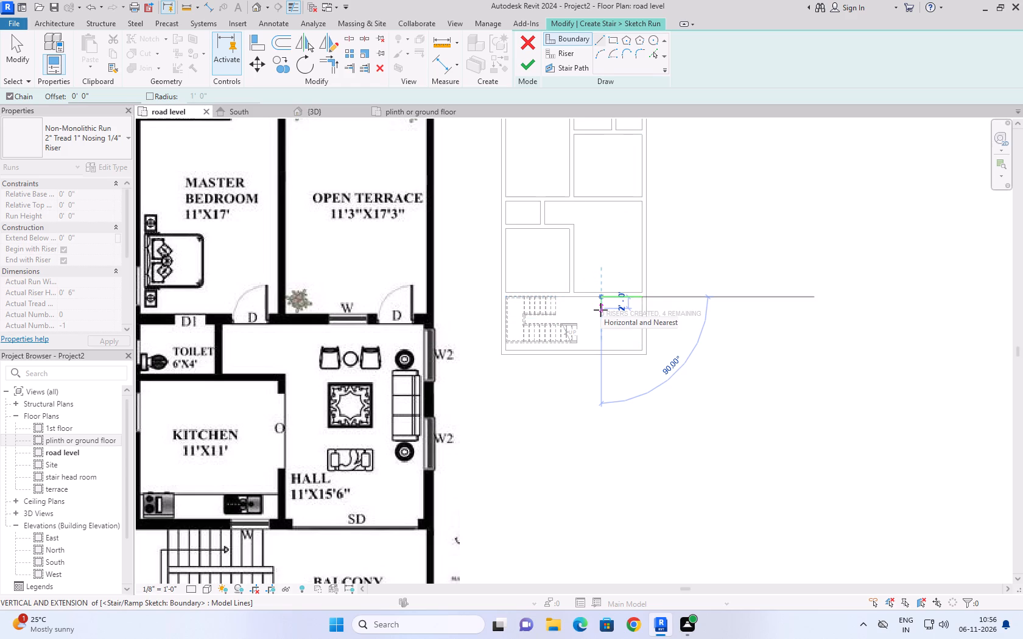
# Continue the run boundary with an 11' line running south from the west end of the 7' line.
pyautogui.scroll(-4, 600, 310)
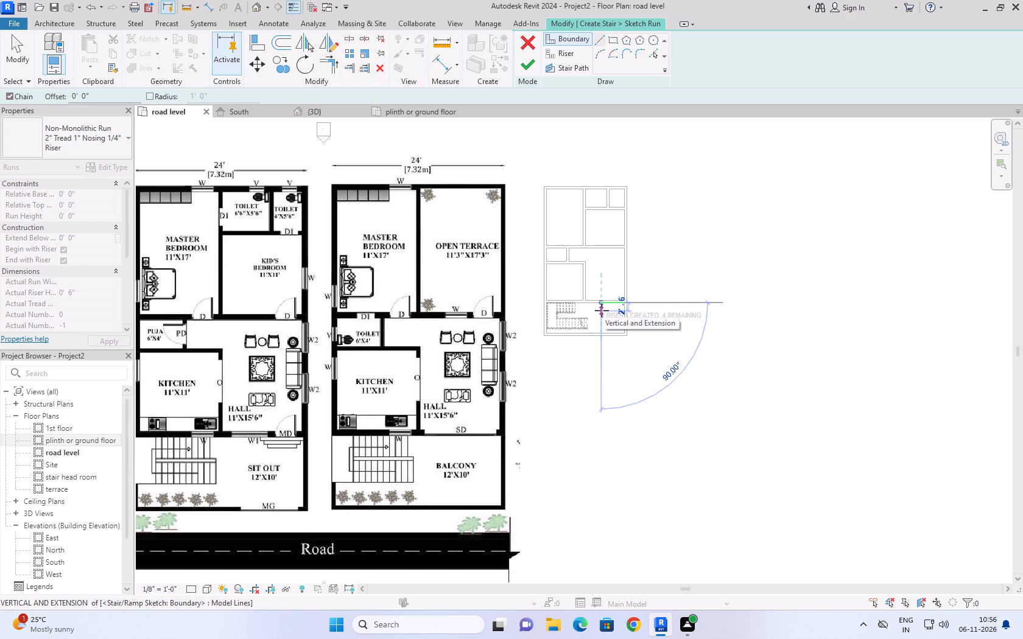
pyautogui.write("11'")
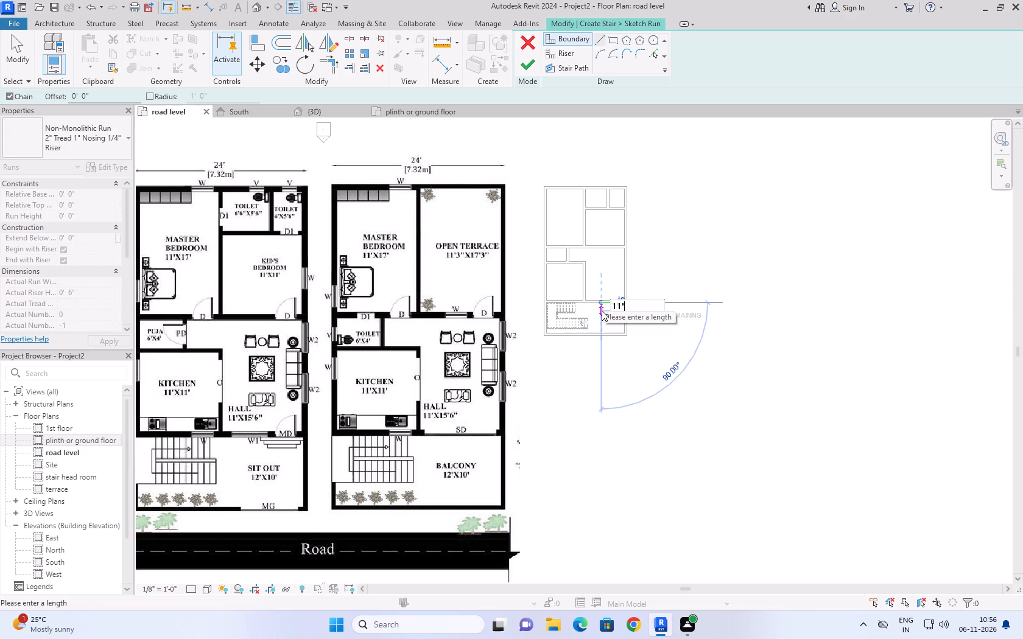
pyautogui.press('Return')
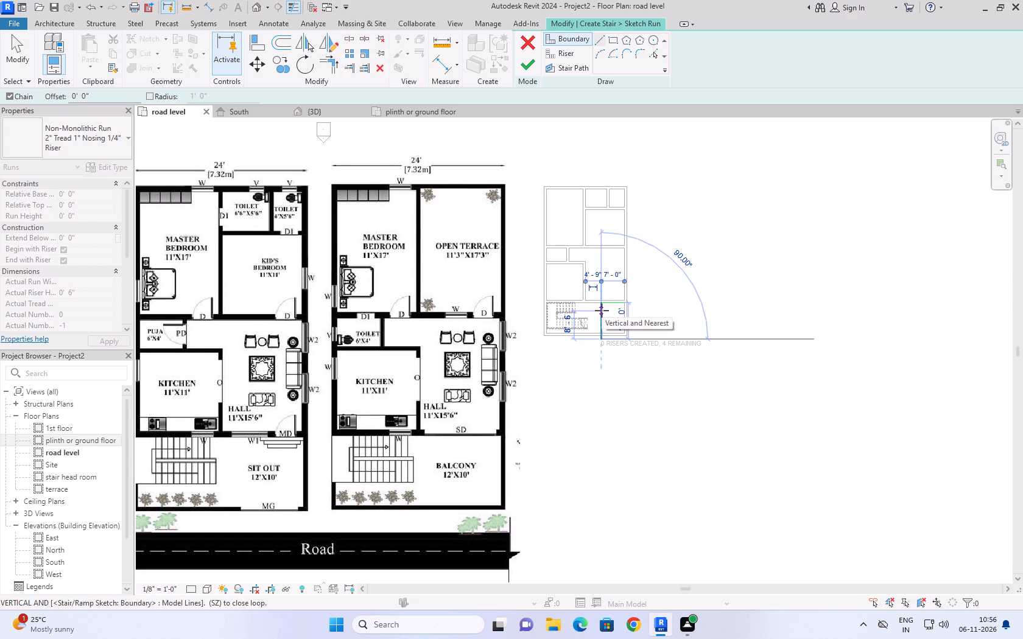
pyautogui.scroll(4, 602, 310)
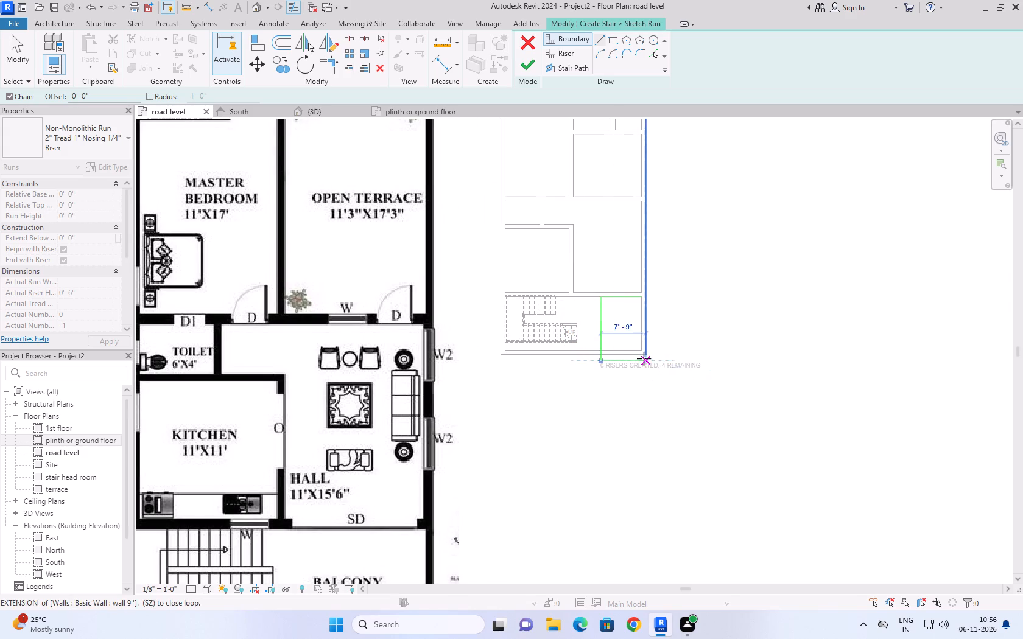
pyautogui.scroll(-3, 627, 342)
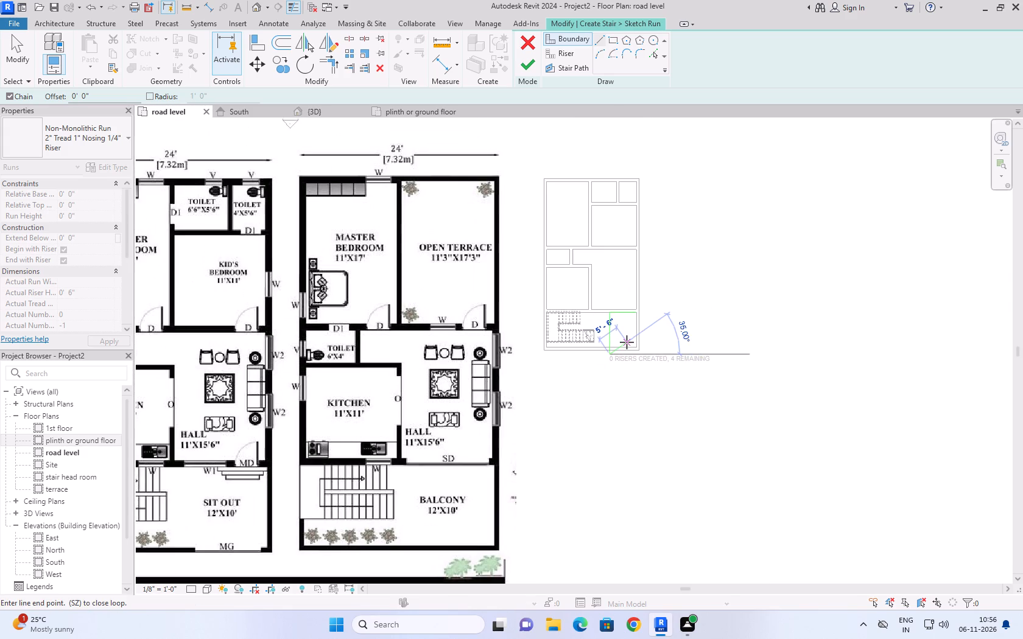
pyautogui.scroll(-2, 627, 342)
pyautogui.press('Escape')
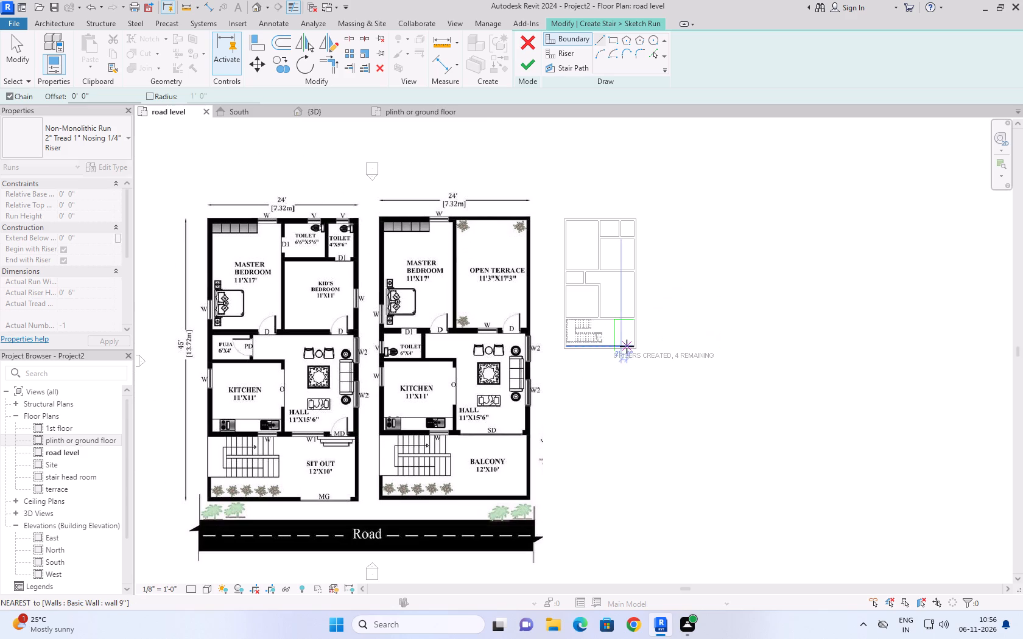
pyautogui.press('Escape')
# Set the length of the run boundary line running south from the west end of the 7' line to 11".
pyautogui.click(614, 331)
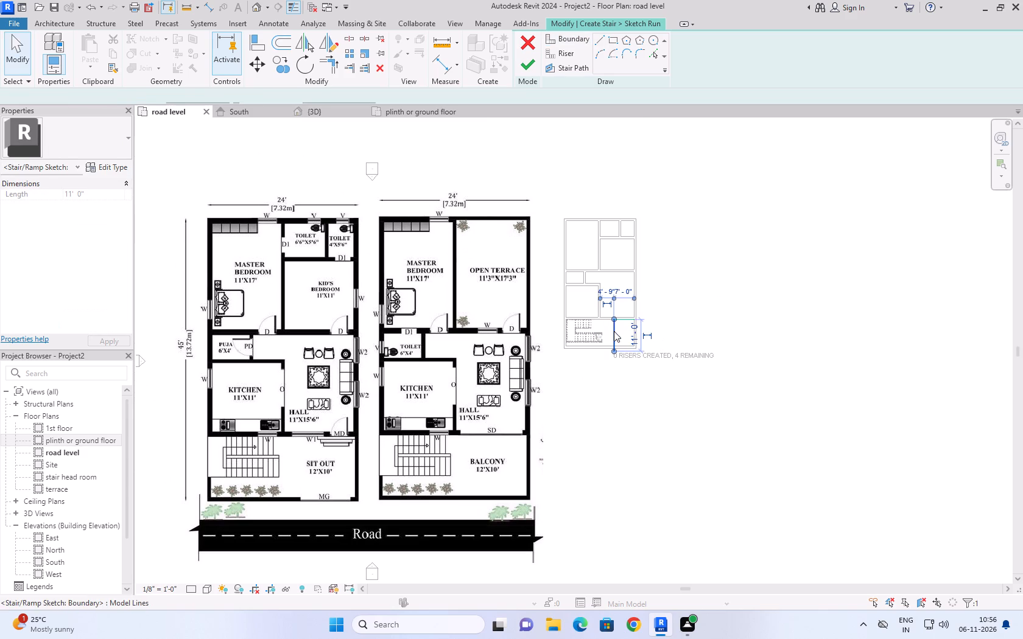
pyautogui.click(636, 341)
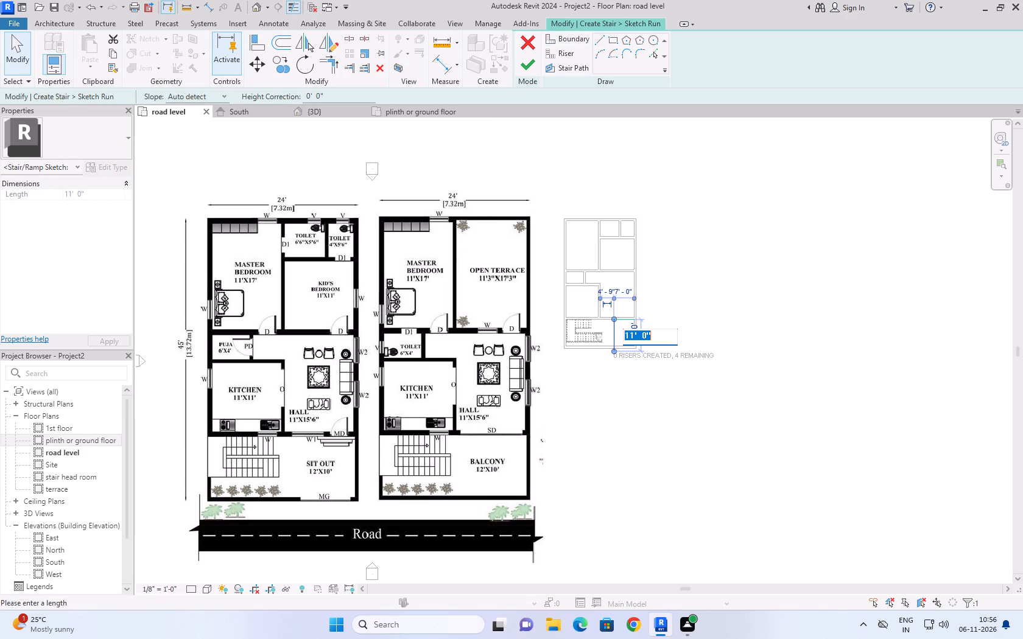
pyautogui.write("11''")
pyautogui.press('Return')
# Continue the run boundary's west edge from the 11" line's lower end with a 6" line east and an 11" line south.
pyautogui.scroll(5, 625, 375)
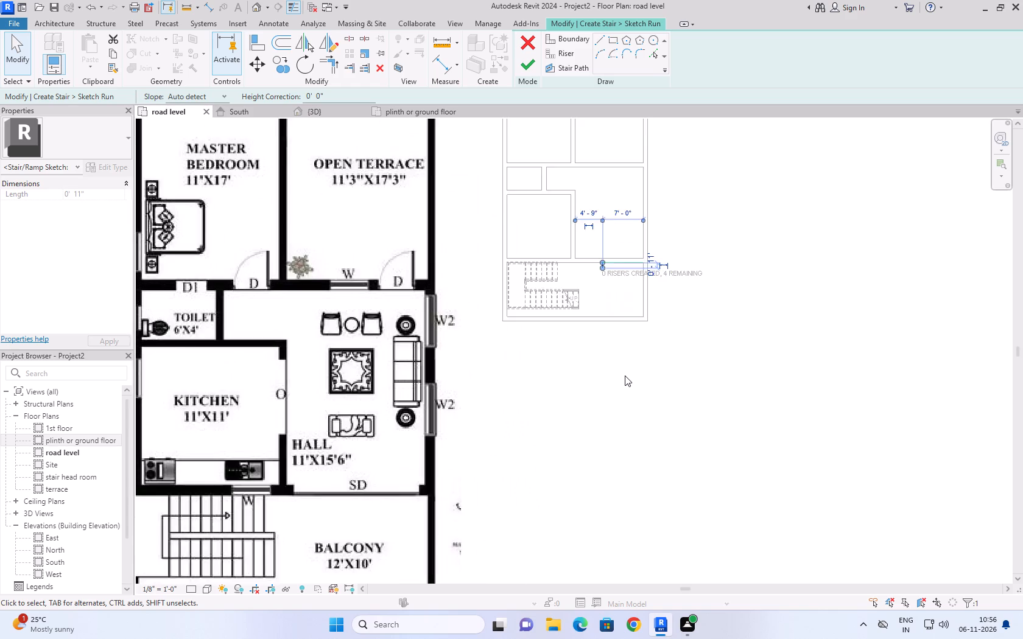
pyautogui.scroll(3, 625, 376)
pyautogui.scroll(-1, 610, 276)
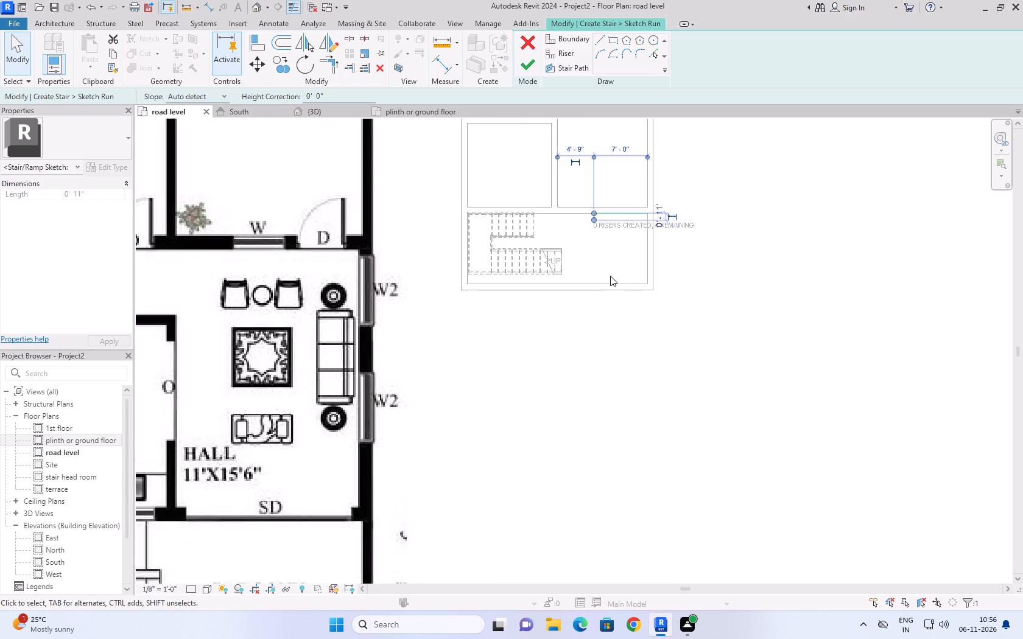
pyautogui.scroll(-4, 610, 276)
pyautogui.scroll(2, 635, 227)
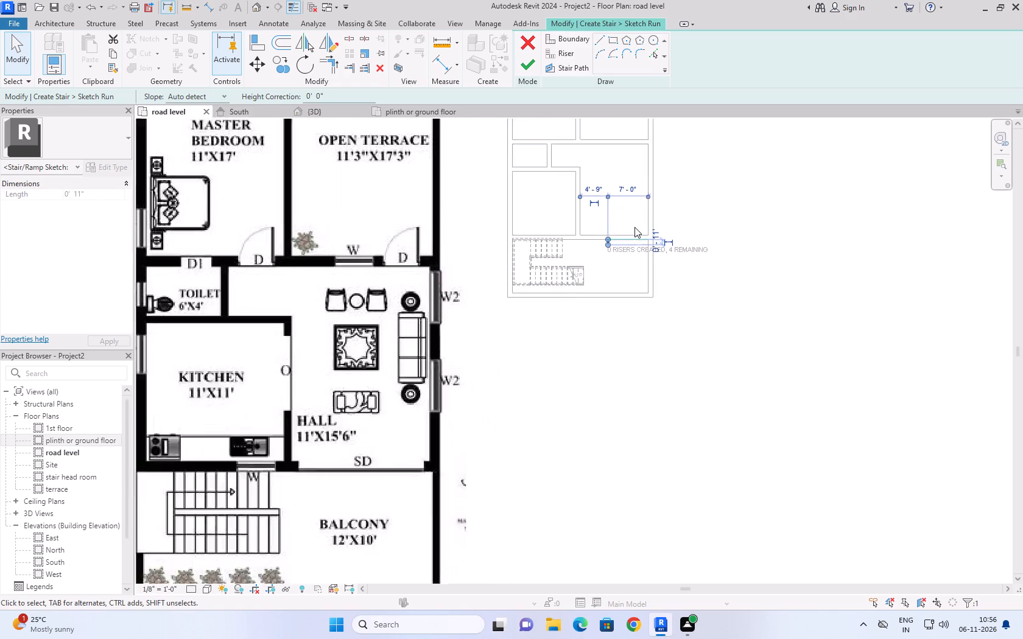
pyautogui.scroll(5, 635, 227)
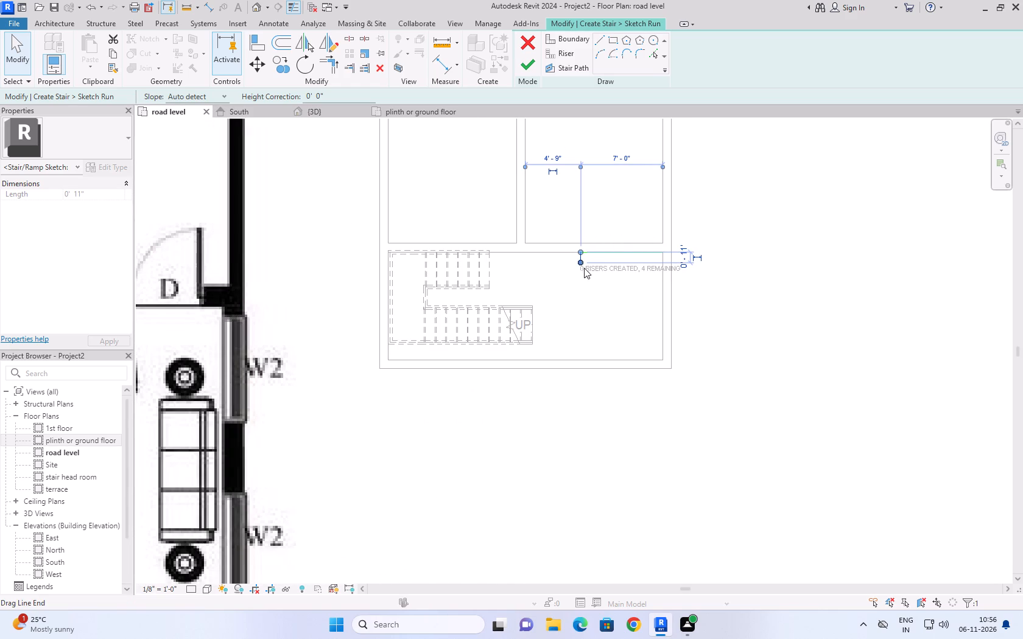
pyautogui.scroll(-5, 616, 304)
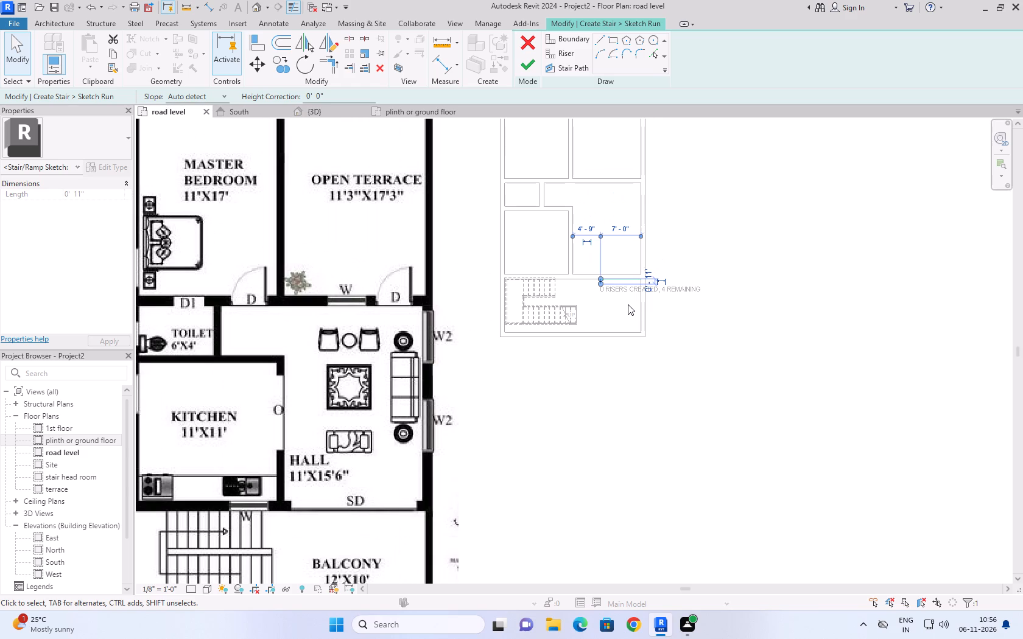
pyautogui.scroll(-3, 628, 304)
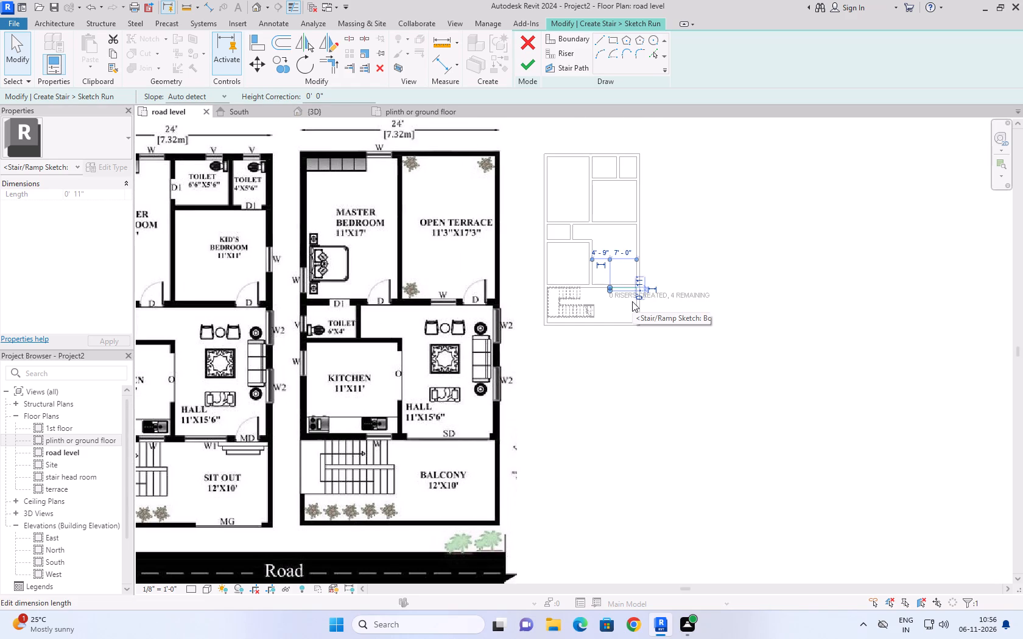
pyautogui.scroll(9, 624, 290)
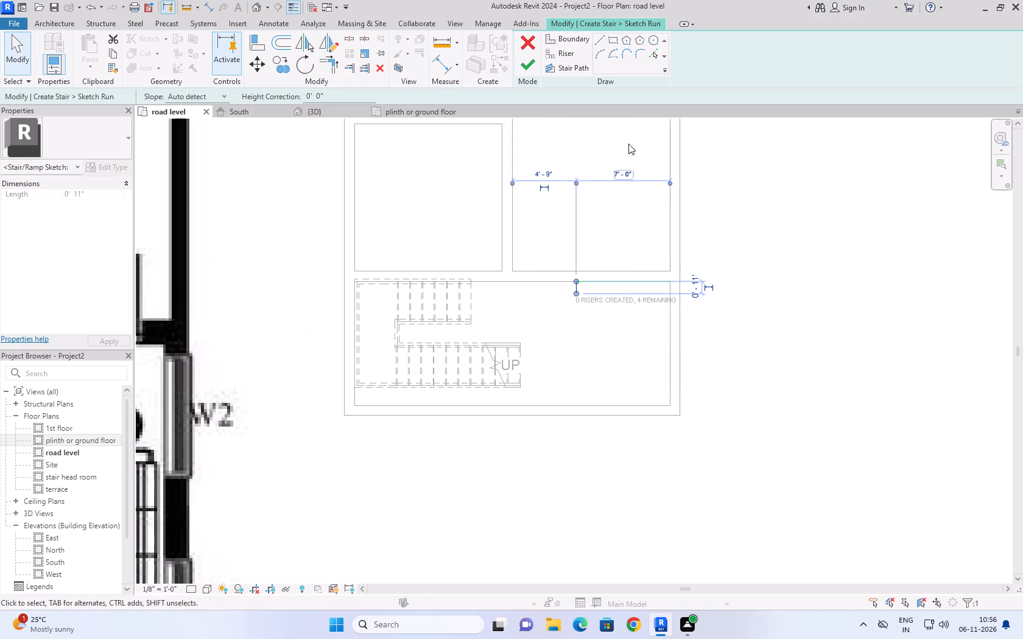
pyautogui.click(599, 41)
pyautogui.click(578, 40)
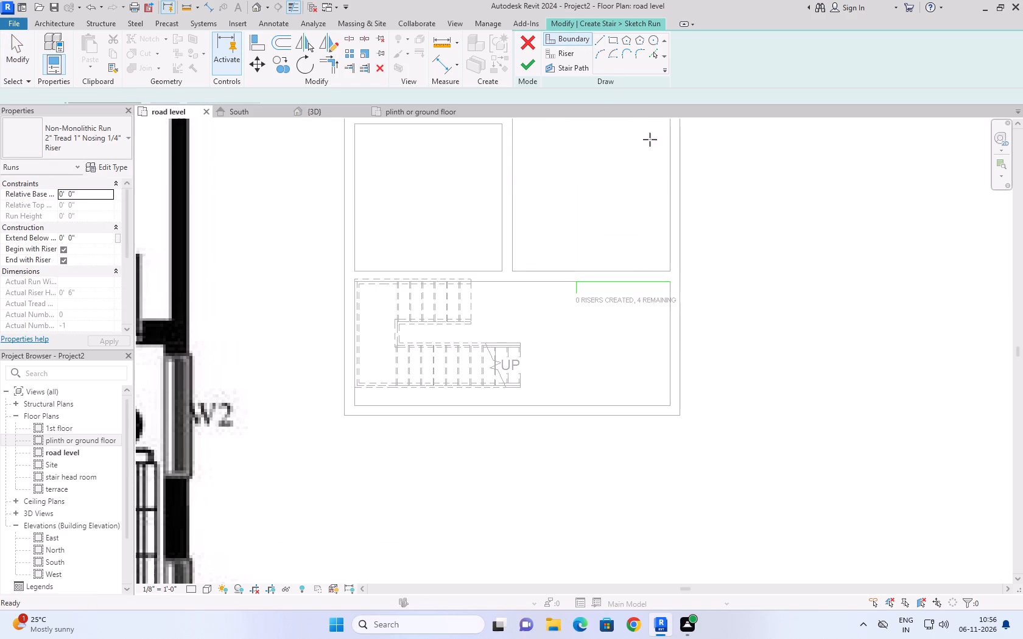
pyautogui.click(577, 295)
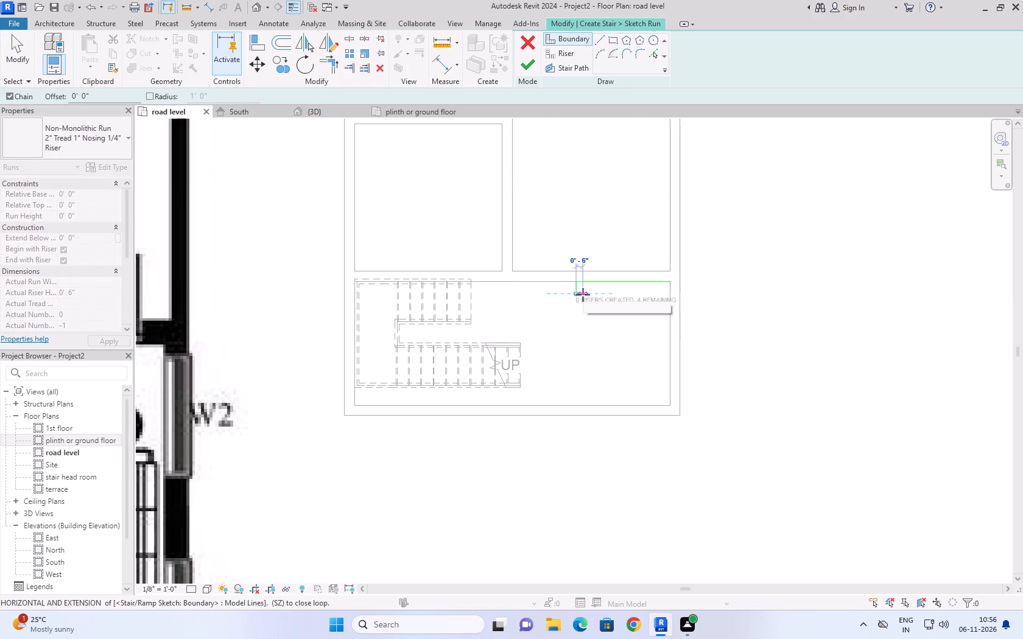
pyautogui.write("6''")
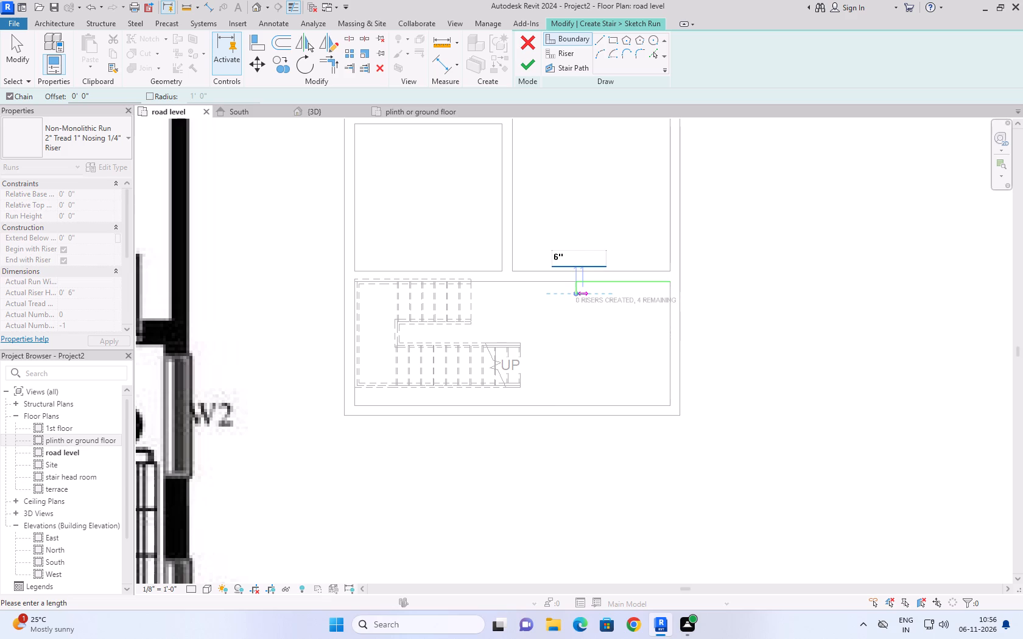
pyautogui.press('Return')
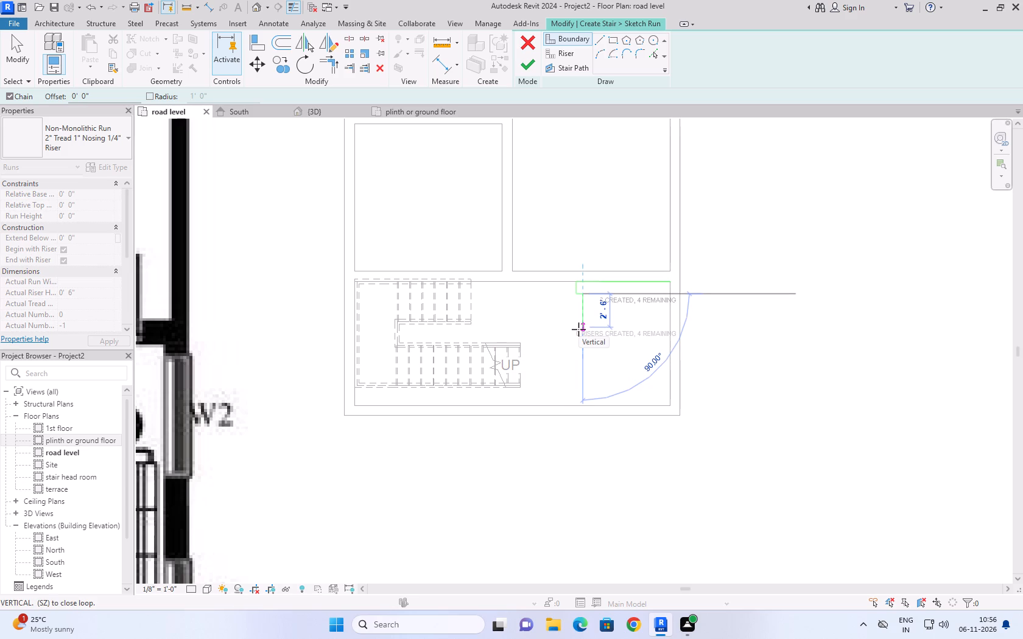
pyautogui.write("11''")
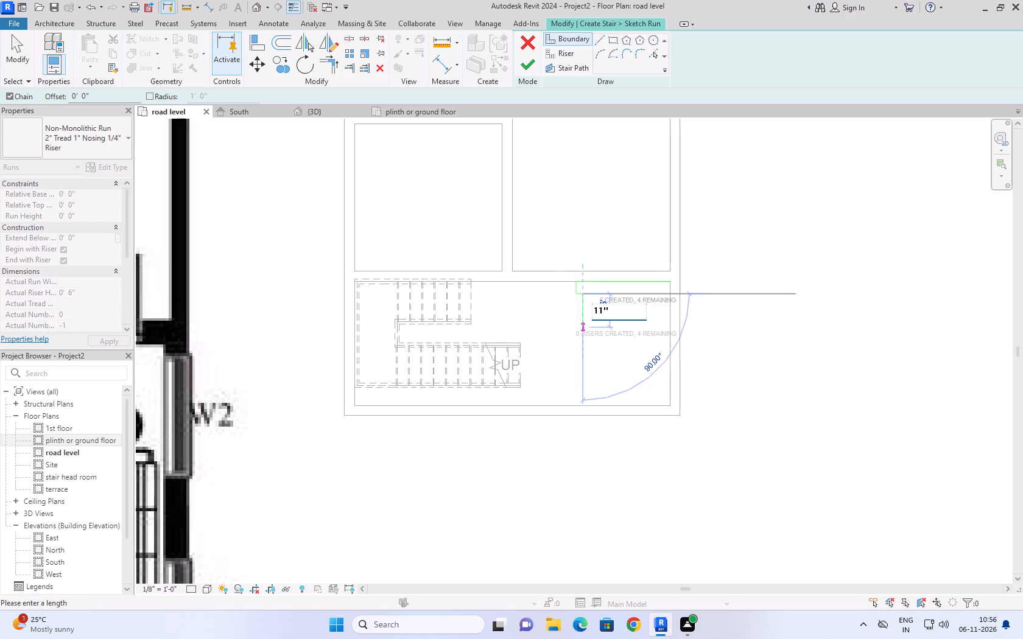
pyautogui.press('Return')
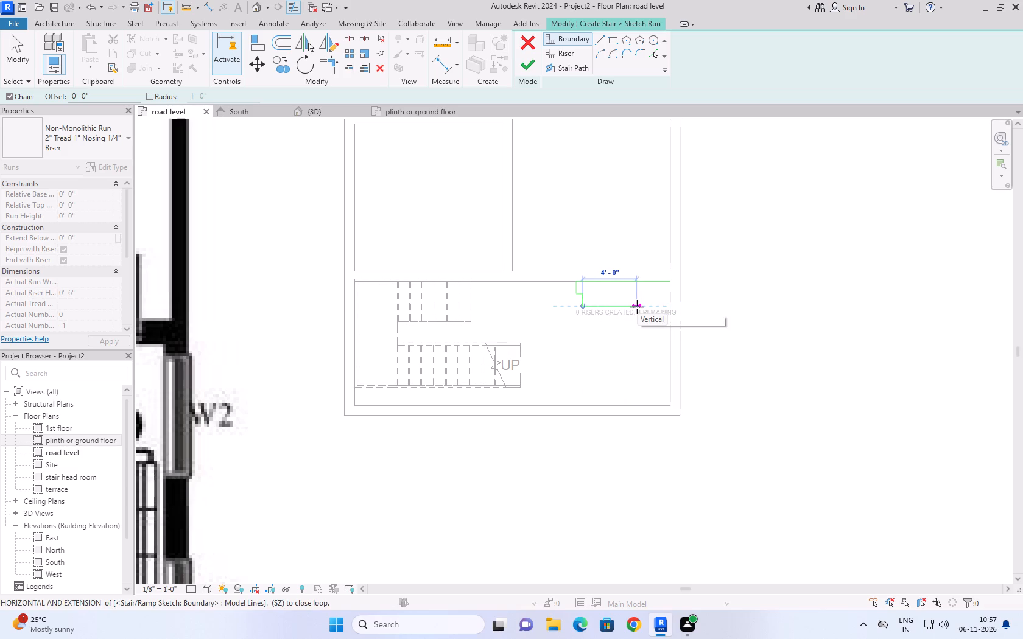
# Add another stair-step to the run boundary's west edge, 6" east and 11" south, and end the line chain.
pyautogui.write("6''")
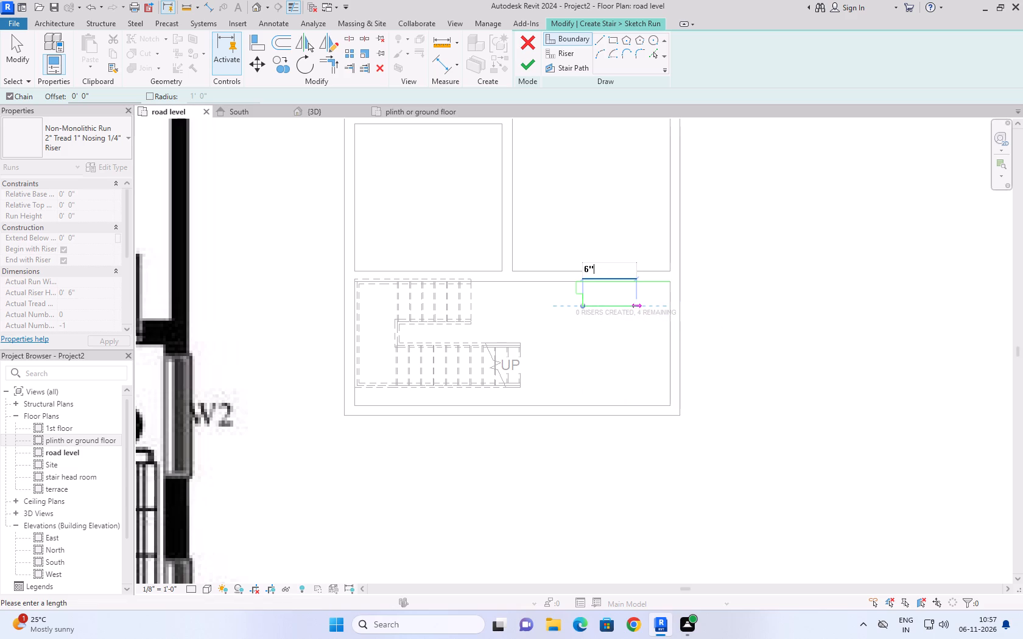
pyautogui.press('Return')
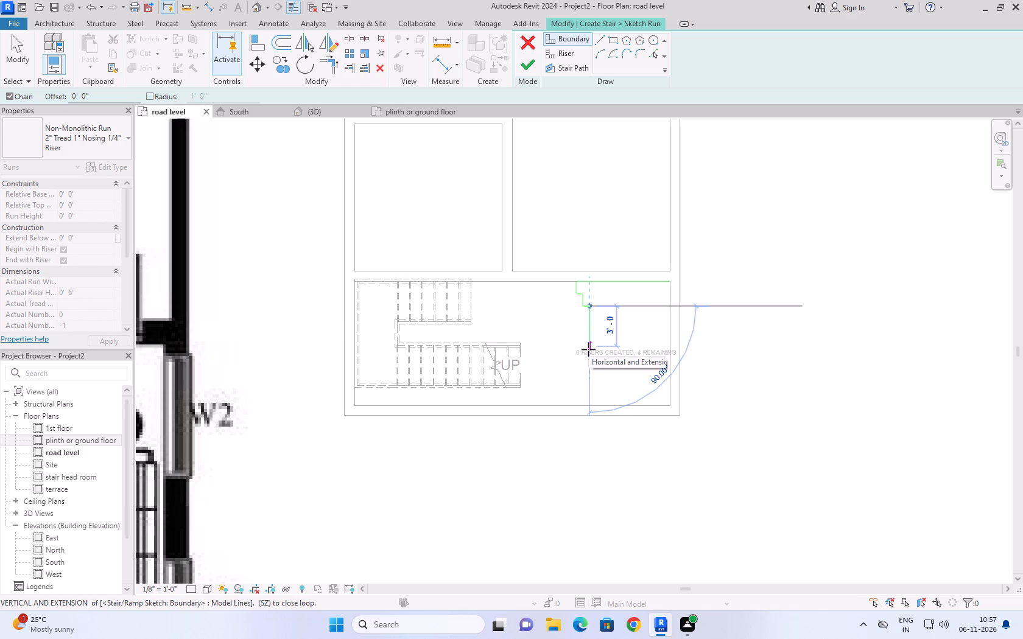
pyautogui.write("11''")
pyautogui.press('Return')
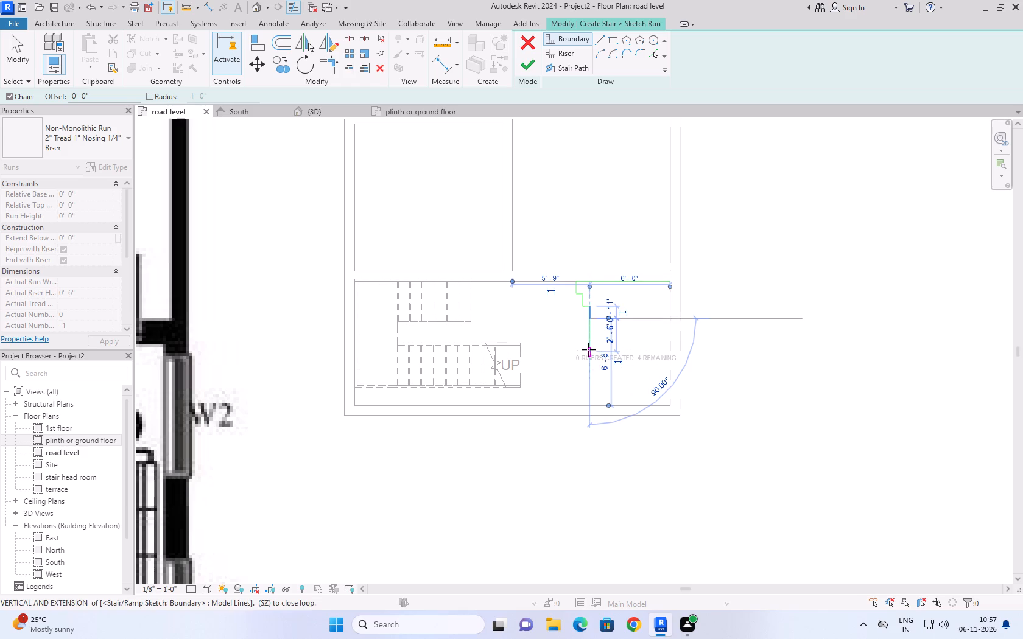
pyautogui.scroll(-3, 588, 349)
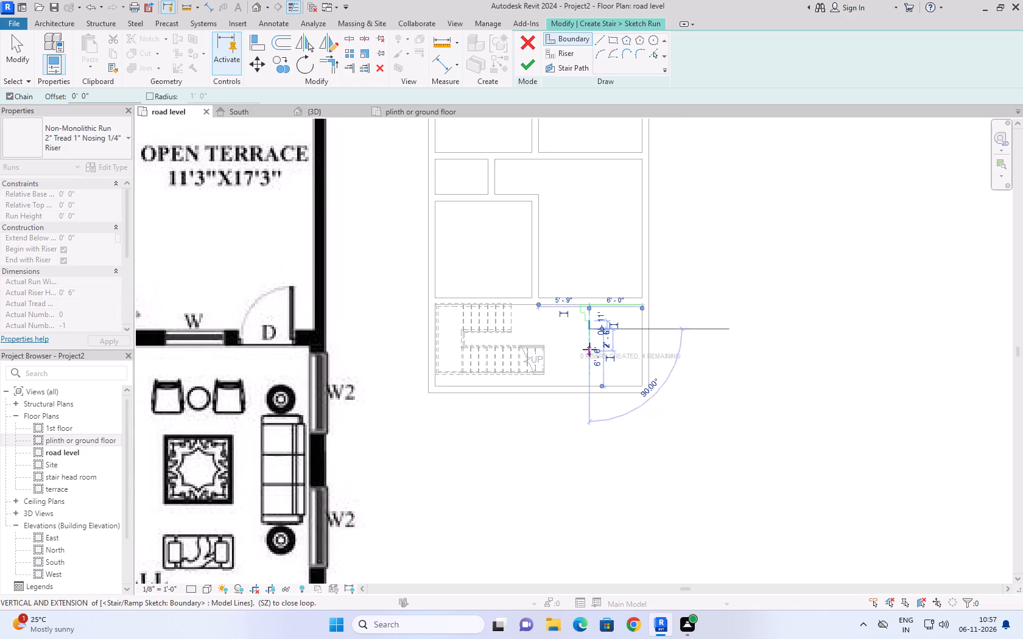
pyautogui.scroll(-4, 589, 349)
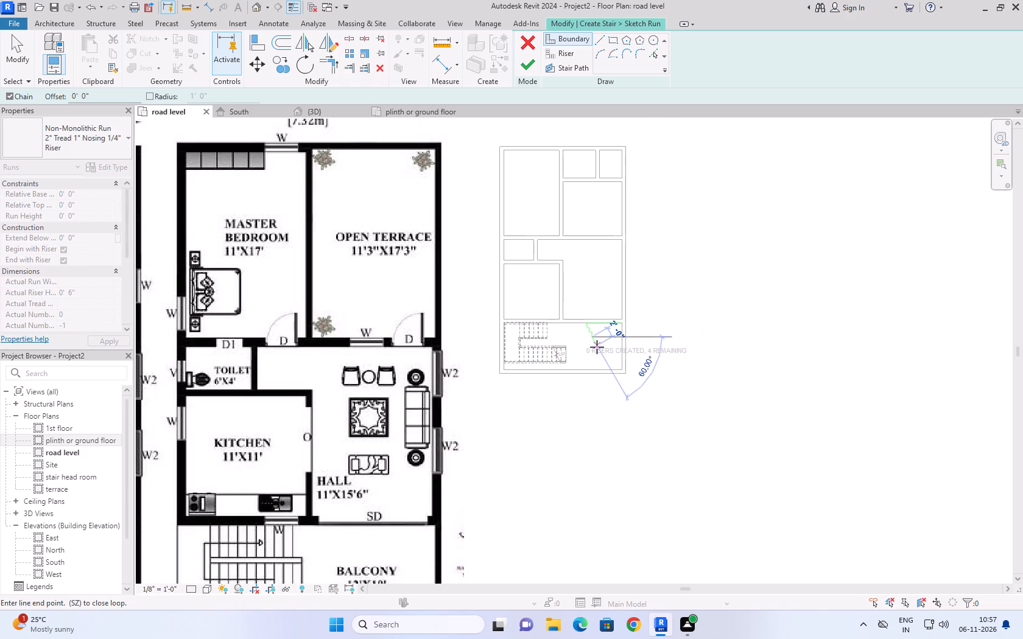
pyautogui.scroll(-3, 597, 347)
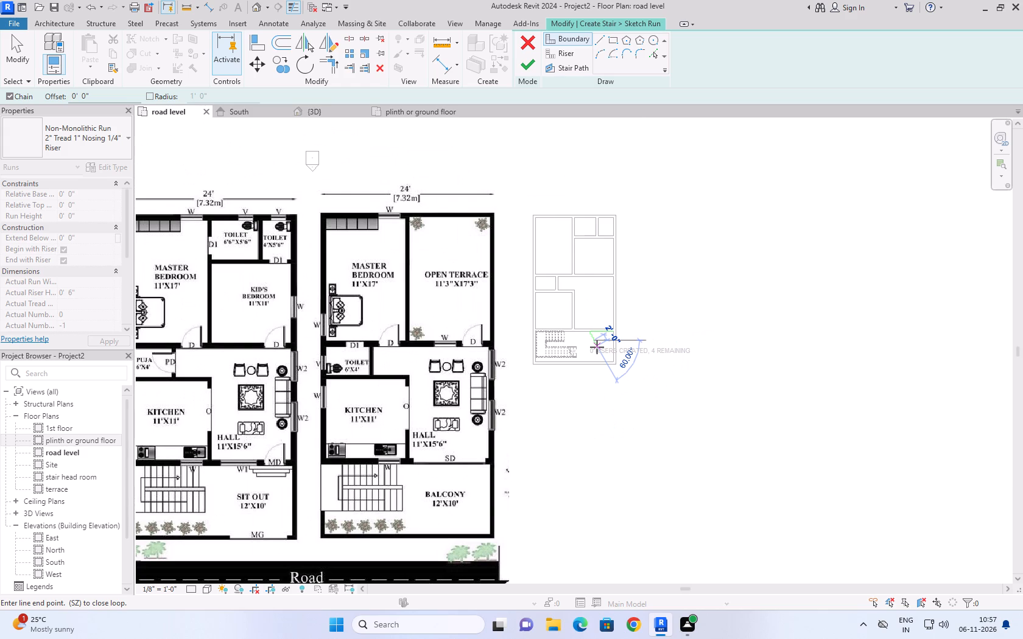
pyautogui.scroll(9, 617, 342)
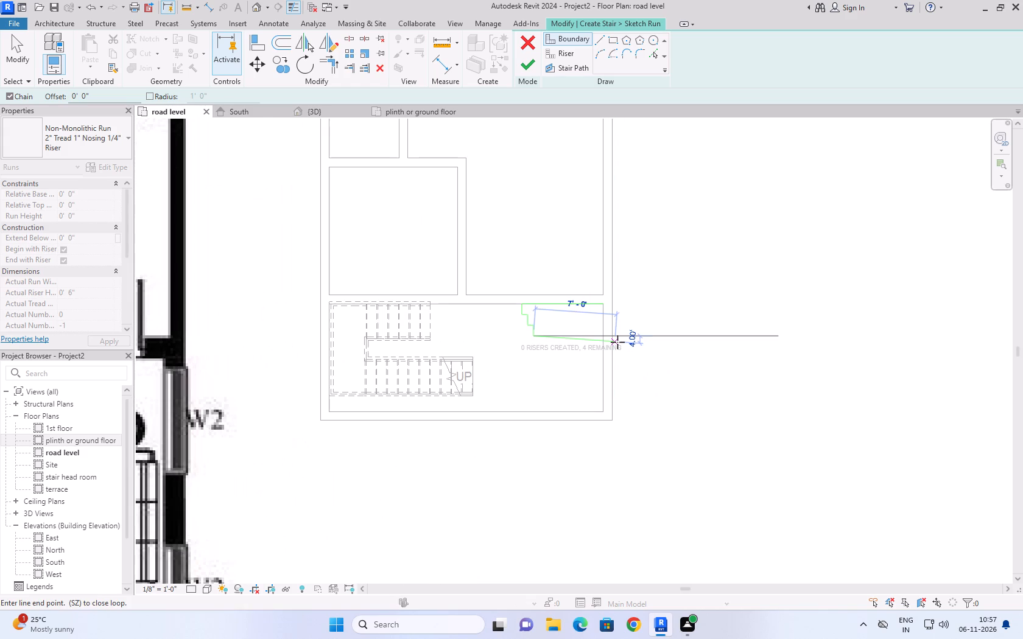
pyautogui.scroll(-8, 617, 342)
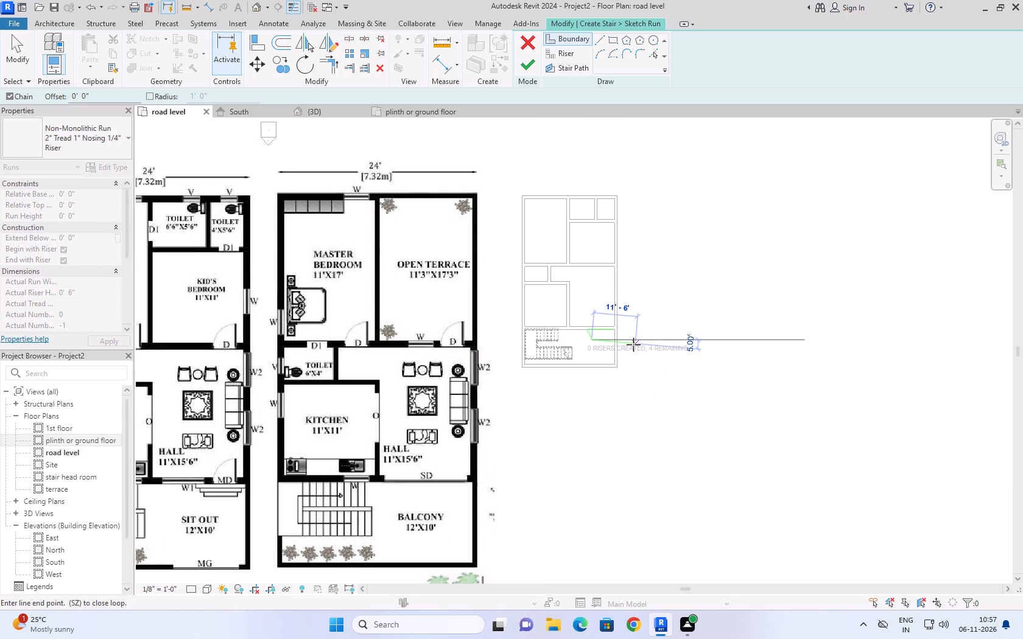
pyautogui.scroll(2, 631, 343)
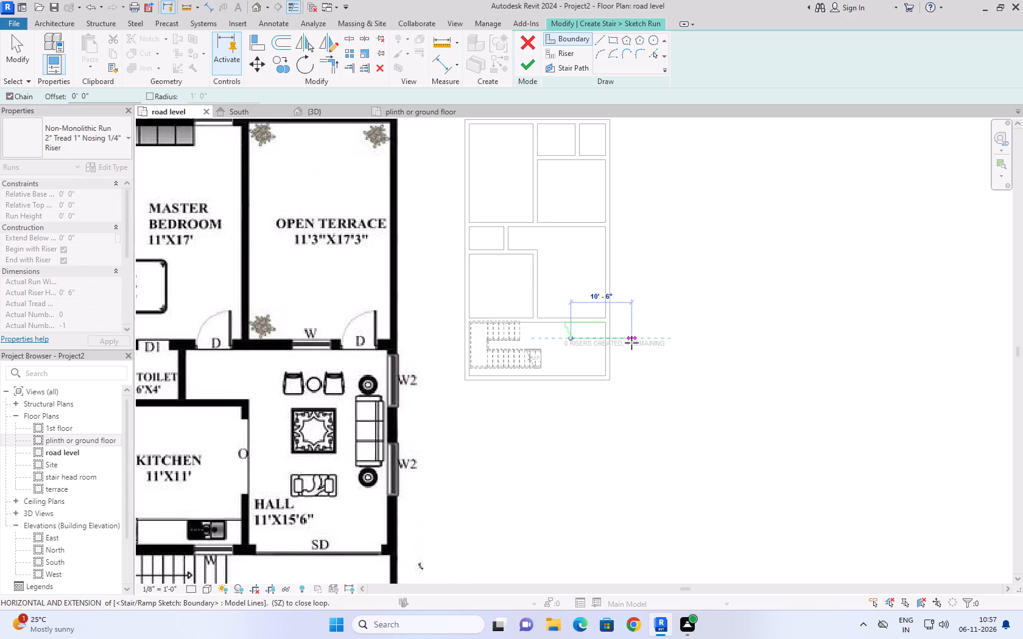
pyautogui.scroll(2, 631, 343)
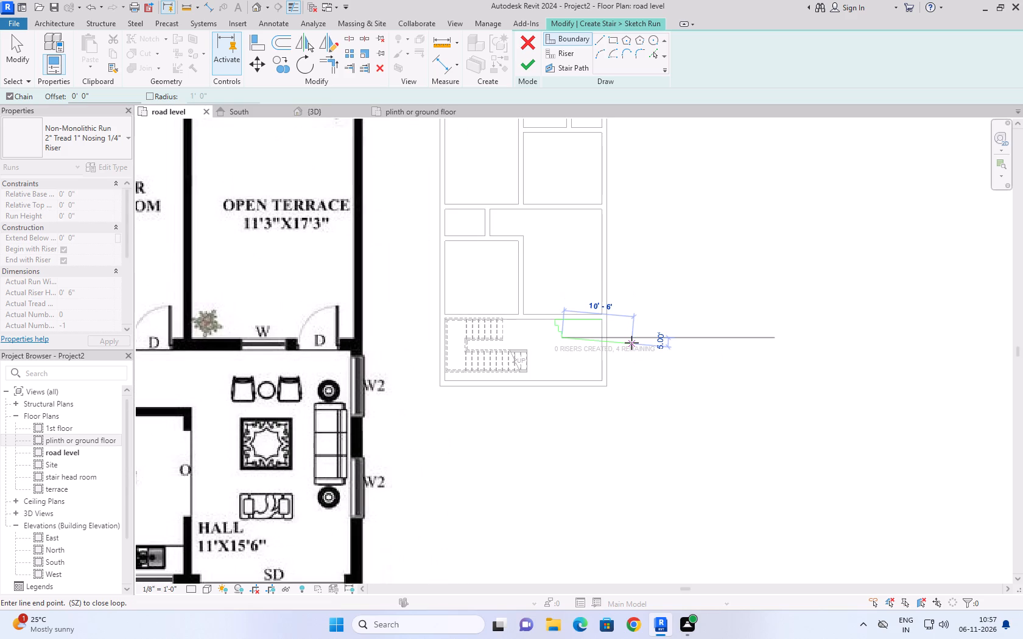
pyautogui.press('Escape')
# Start the run boundary's east edge at the 7' line's east end with an 11" line south and a 6" line west.
pyautogui.scroll(2, 619, 332)
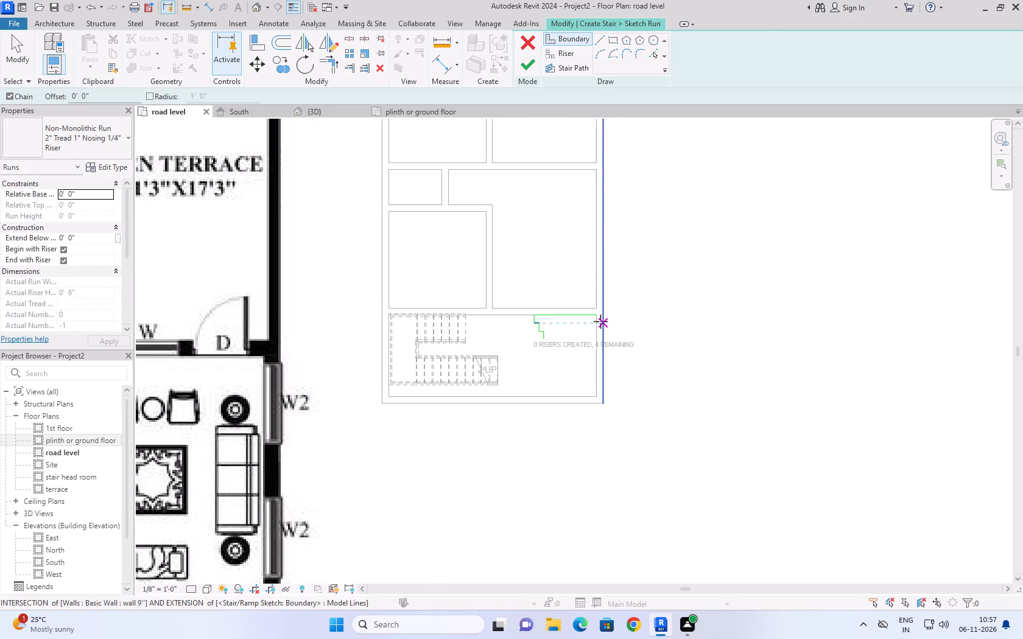
pyautogui.click(596, 314)
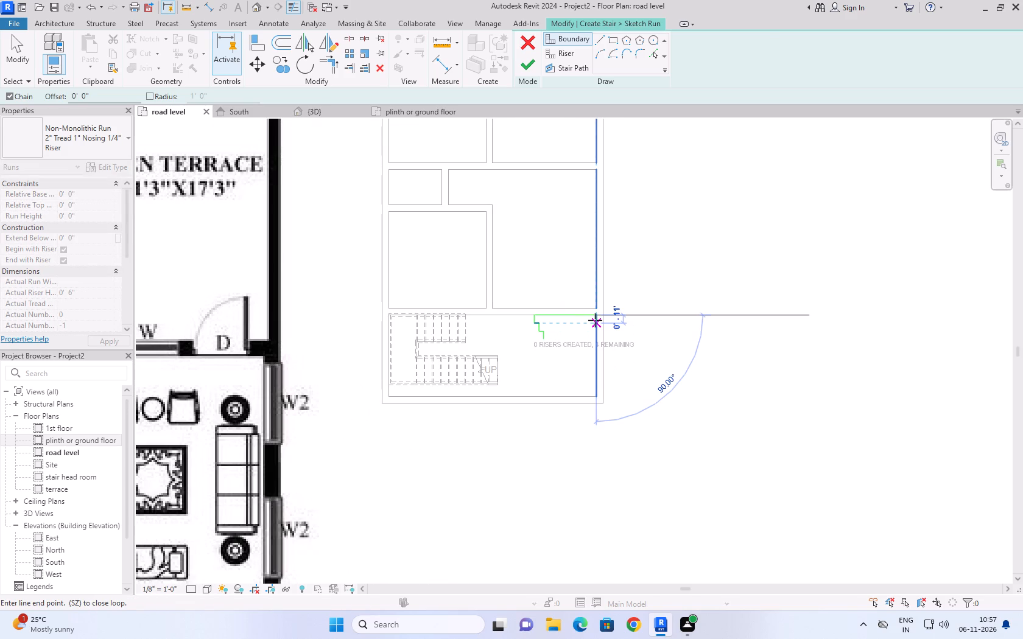
pyautogui.write('11')
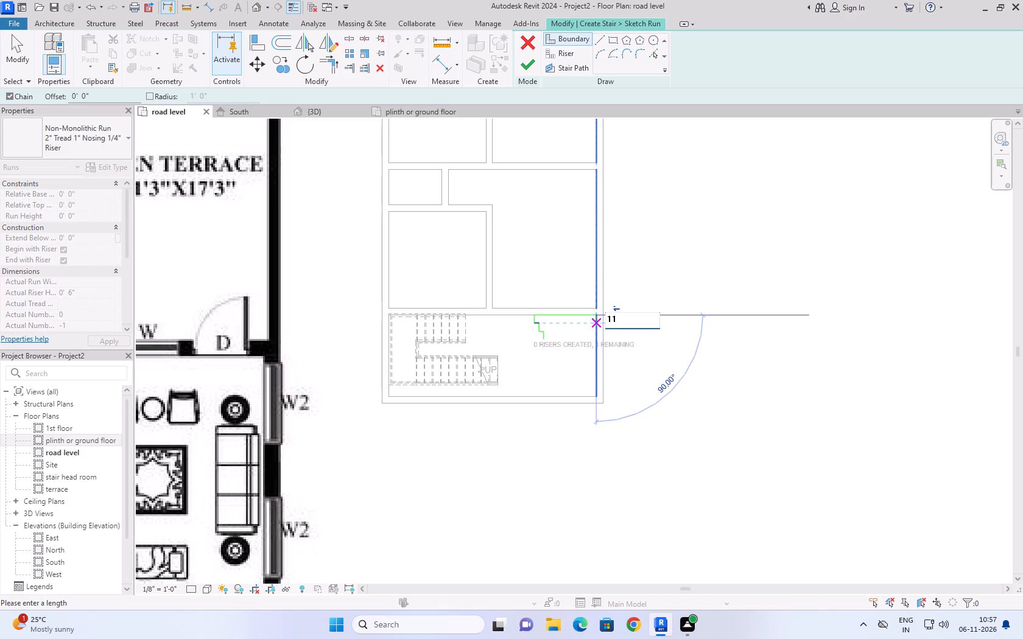
pyautogui.write("''")
pyautogui.press('Return')
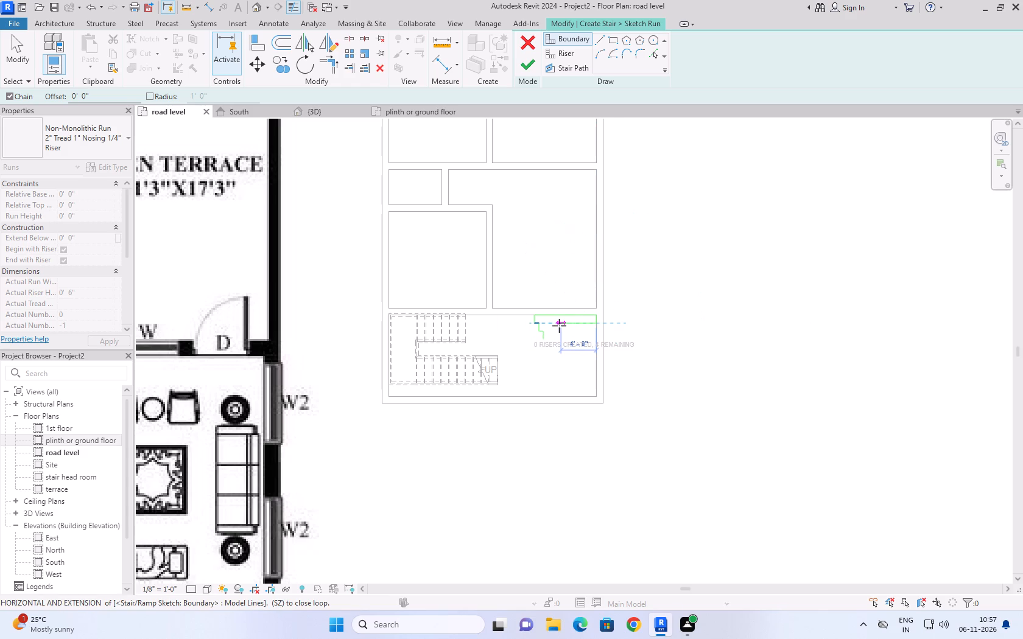
pyautogui.write("6''")
pyautogui.press('Return')
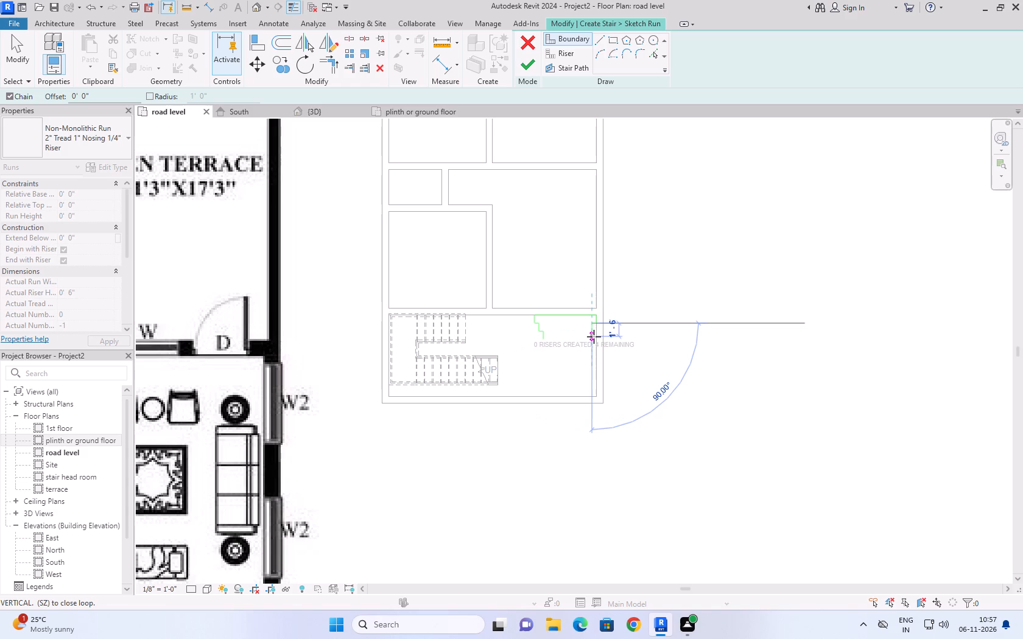
# Continue the run boundary's east edge with lines 11" south, 6" west and 11" south, mirroring the west edge.
pyautogui.scroll(4, 594, 337)
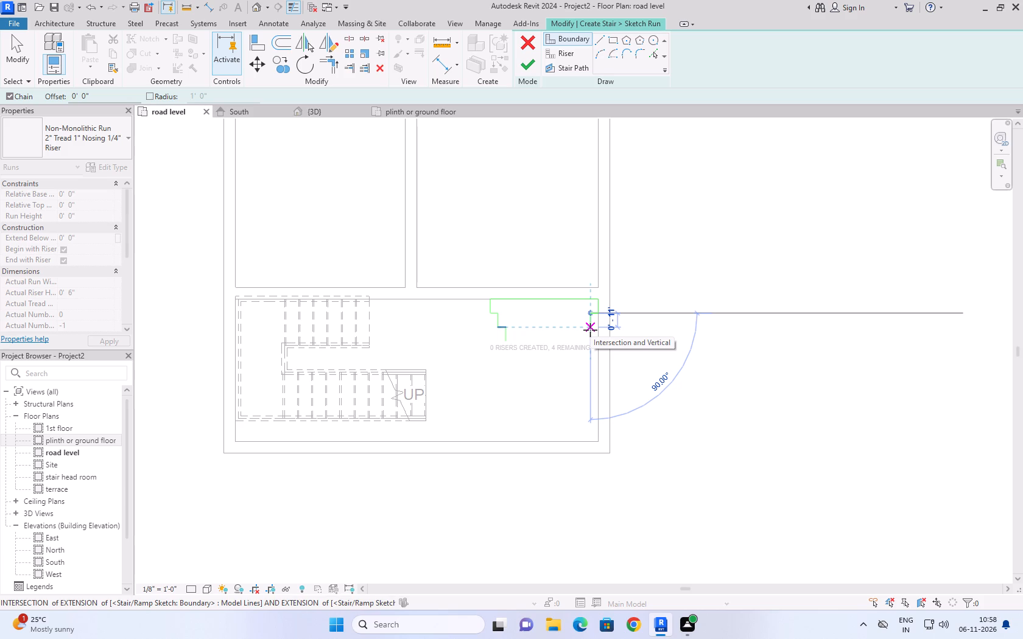
pyautogui.write("11''")
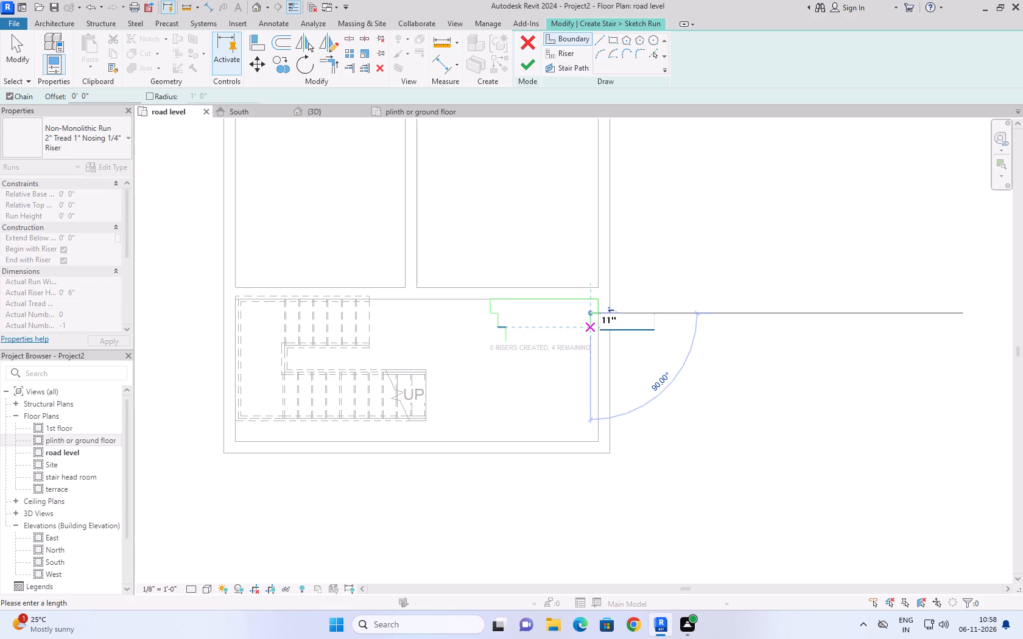
pyautogui.press('Return')
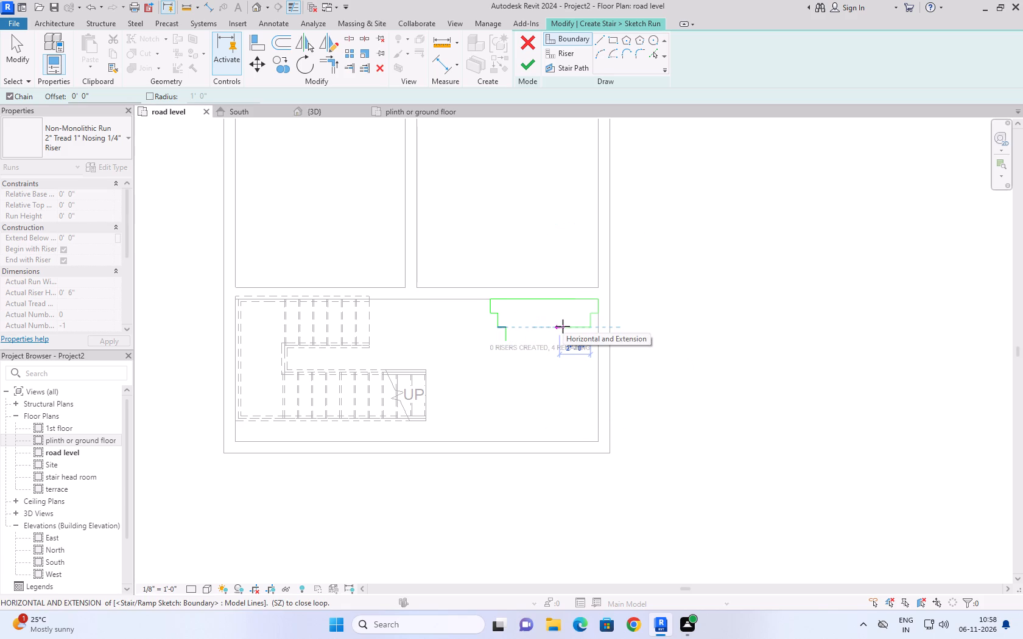
pyautogui.write("6''")
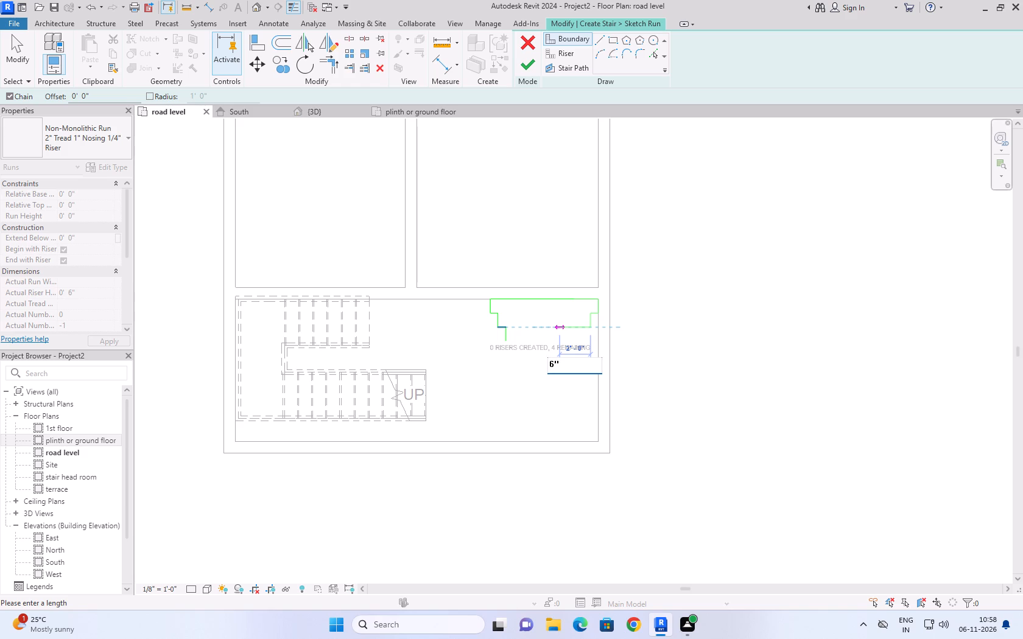
pyautogui.press('Return')
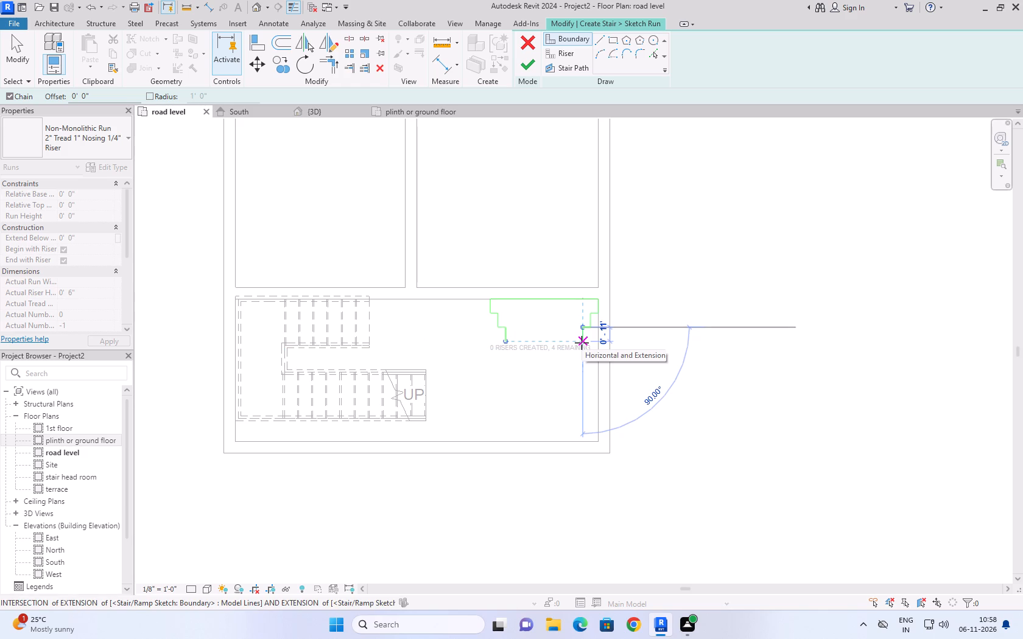
pyautogui.write("6''")
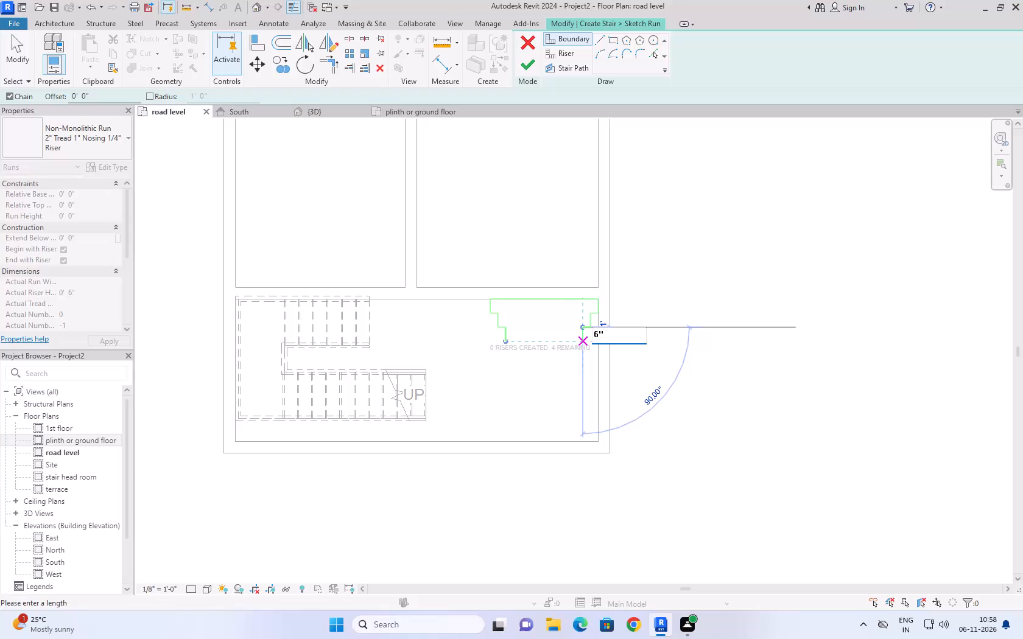
pyautogui.press('BackSpace')
pyautogui.press('BackSpace')
pyautogui.press('BackSpace')
pyautogui.write("11''")
pyautogui.press('Return')
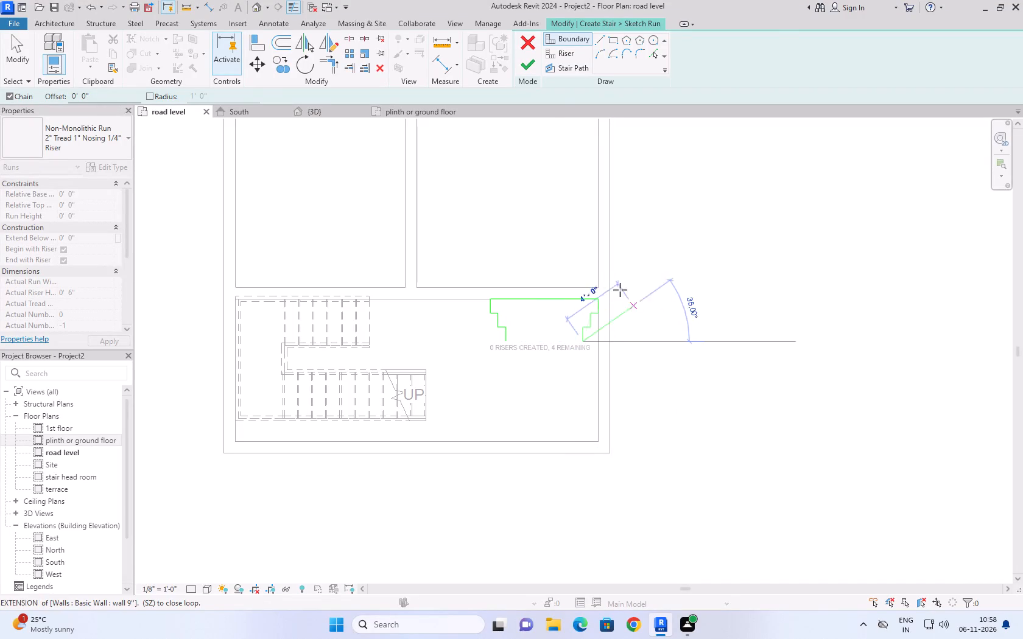
# Draw three horizontal riser lines joining the west and east edges at the two step corners and the lower ends.
pyautogui.click(564, 51)
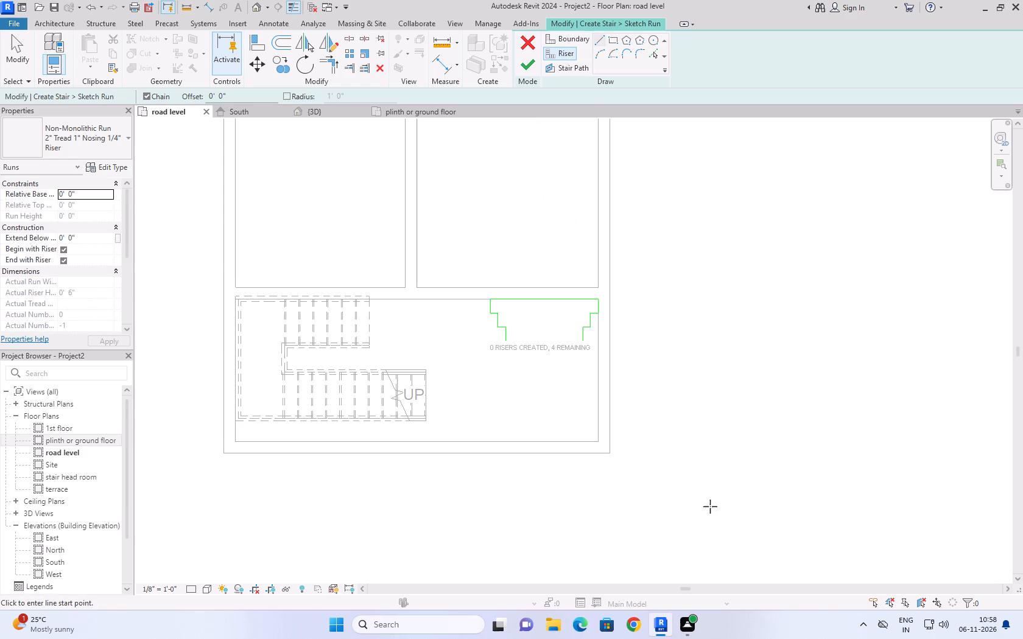
pyautogui.click(597, 42)
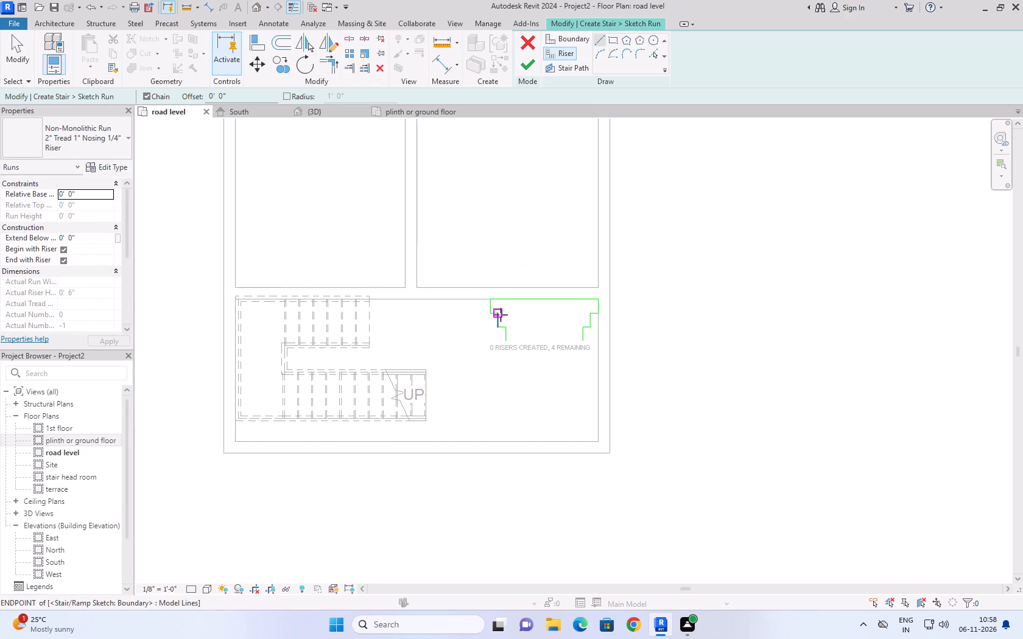
pyautogui.click(497, 314)
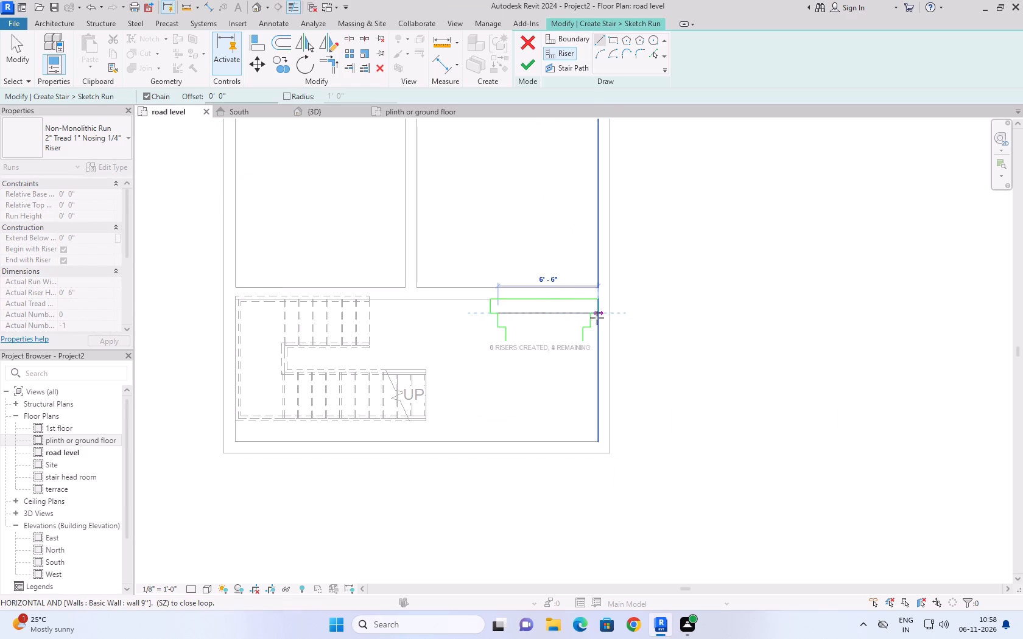
pyautogui.click(589, 313)
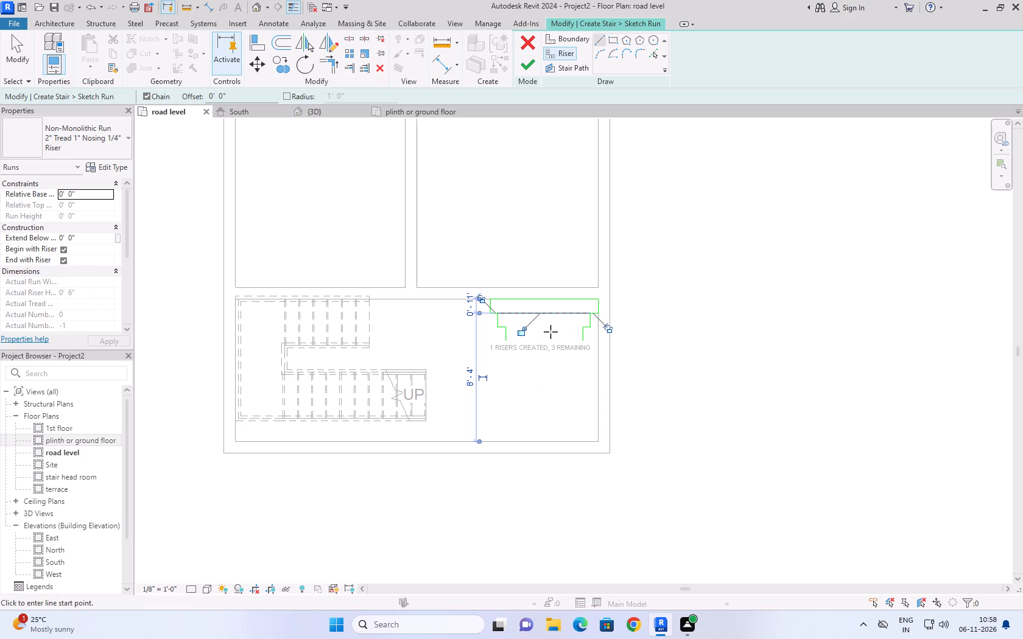
pyautogui.click(583, 329)
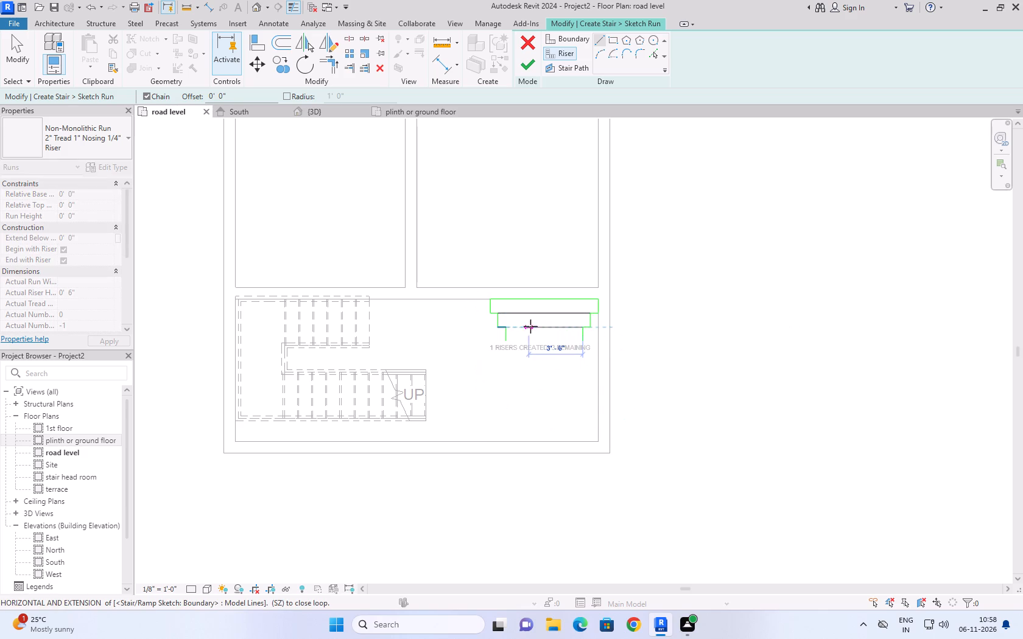
pyautogui.click(508, 327)
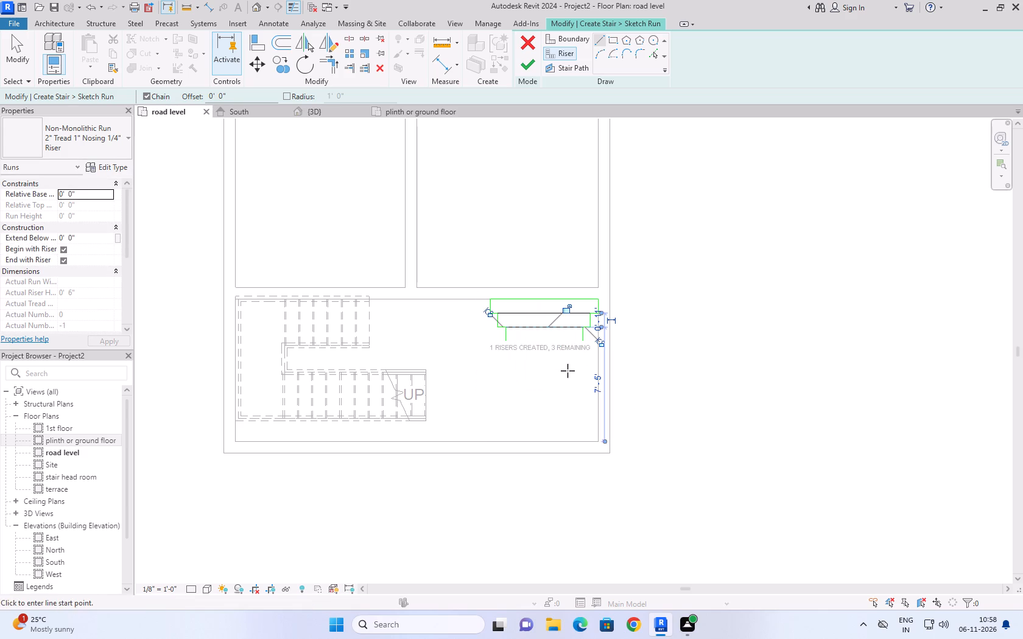
pyautogui.click(582, 341)
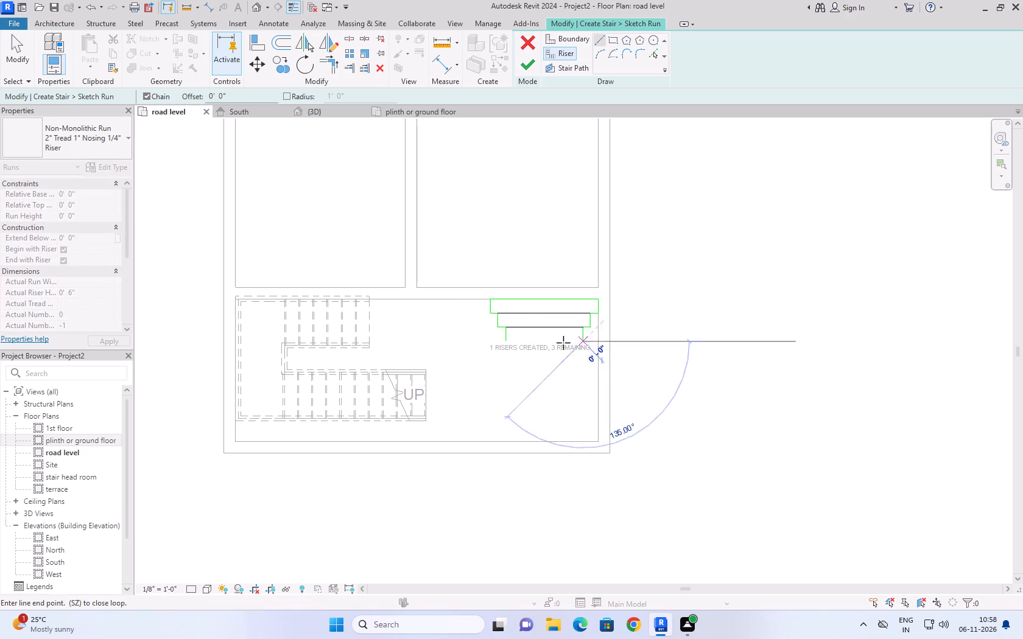
pyautogui.click(507, 339)
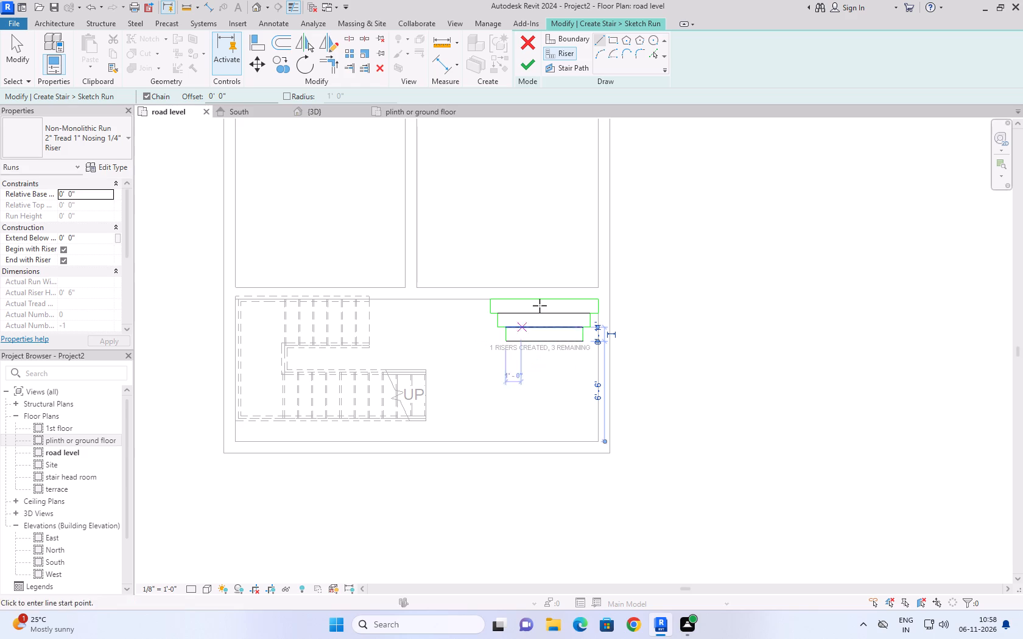
# Draw the stair path from the midpoint of the lowest riser north to the 7' boundary line.
pyautogui.click(571, 73)
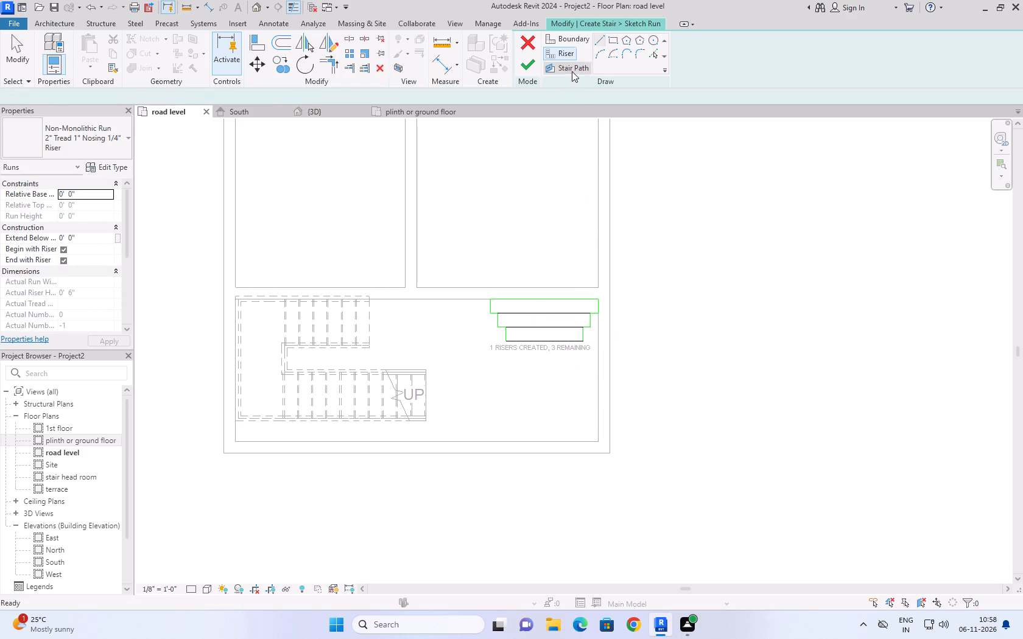
pyautogui.click(546, 340)
pyautogui.click(546, 301)
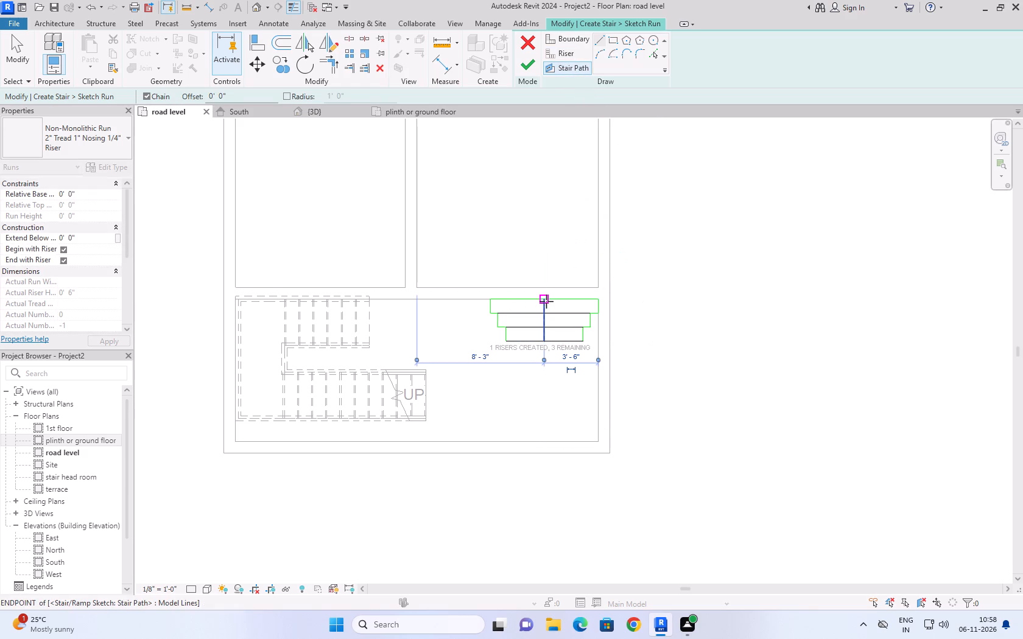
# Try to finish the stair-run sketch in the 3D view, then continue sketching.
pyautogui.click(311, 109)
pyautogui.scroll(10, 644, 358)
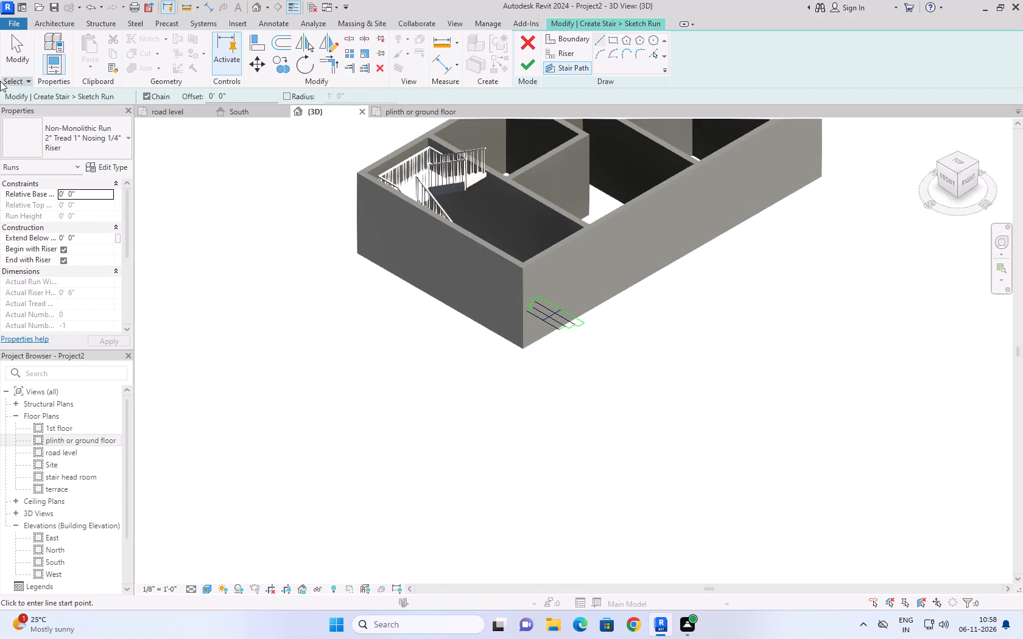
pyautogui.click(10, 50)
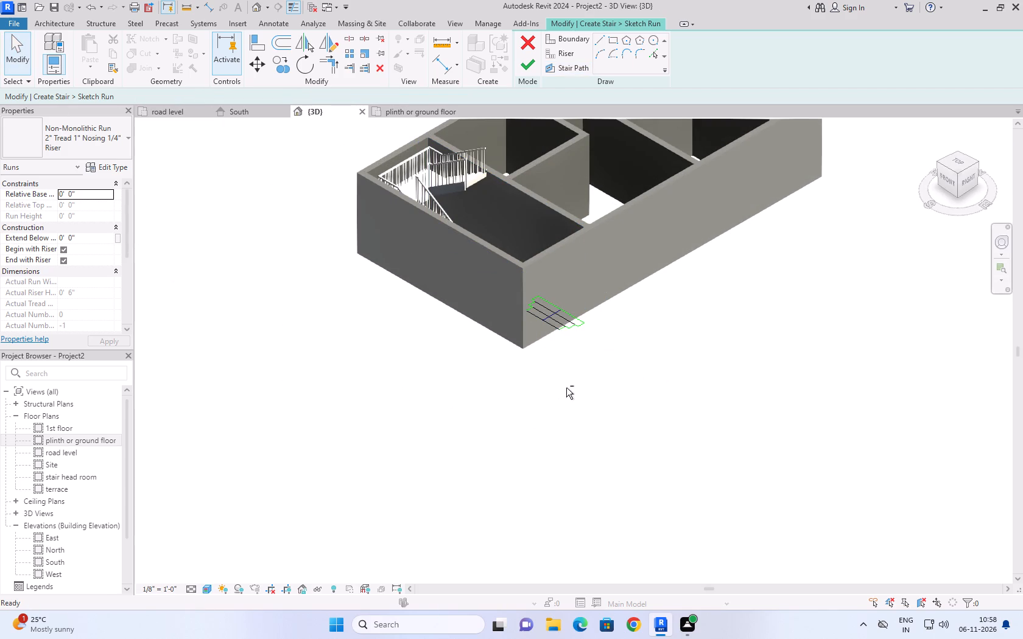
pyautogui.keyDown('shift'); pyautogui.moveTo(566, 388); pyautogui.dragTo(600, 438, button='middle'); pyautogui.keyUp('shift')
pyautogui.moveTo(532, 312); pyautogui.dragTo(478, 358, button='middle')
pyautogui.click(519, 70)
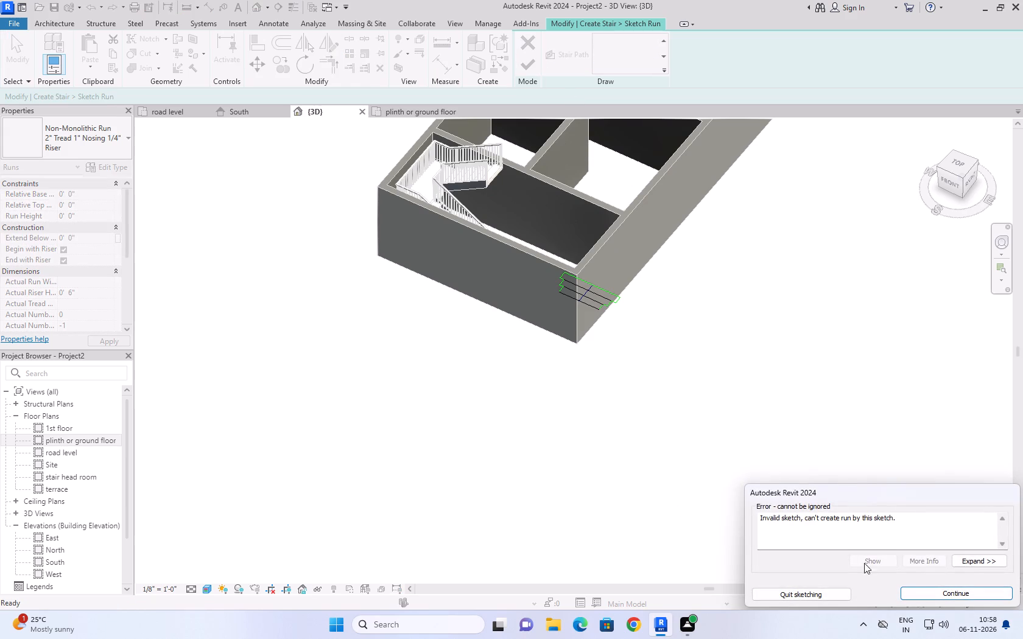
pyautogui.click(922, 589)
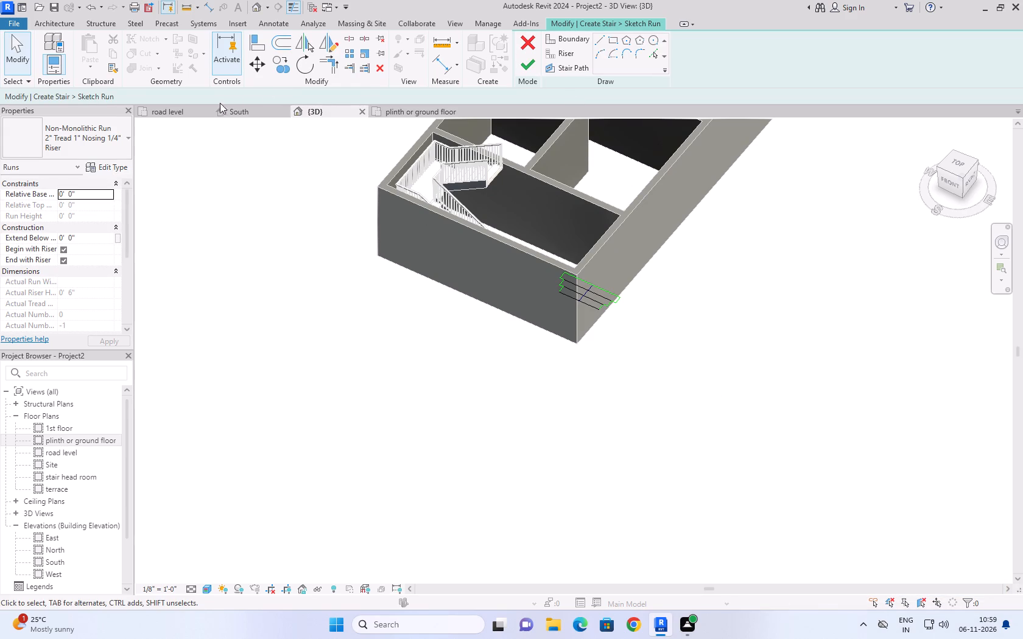
# Examine the run sketch in the South elevation and the plinth or ground floor plan, checking its riser lines up close.
pyautogui.click(247, 106)
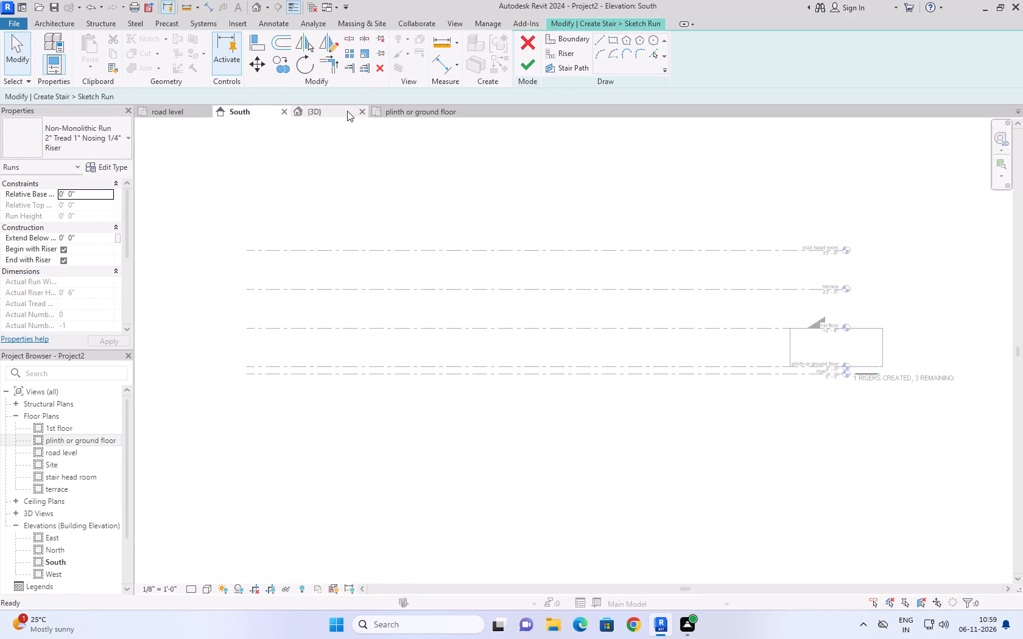
pyautogui.click(348, 111)
pyautogui.click(424, 114)
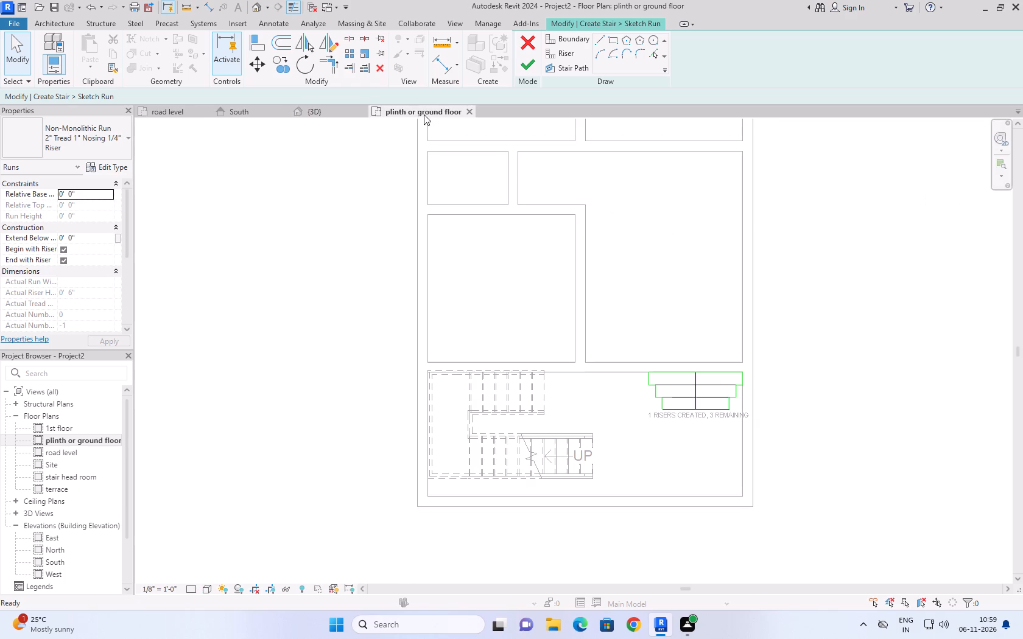
pyautogui.moveTo(803, 400); pyautogui.dragTo(706, 405, button='middle')
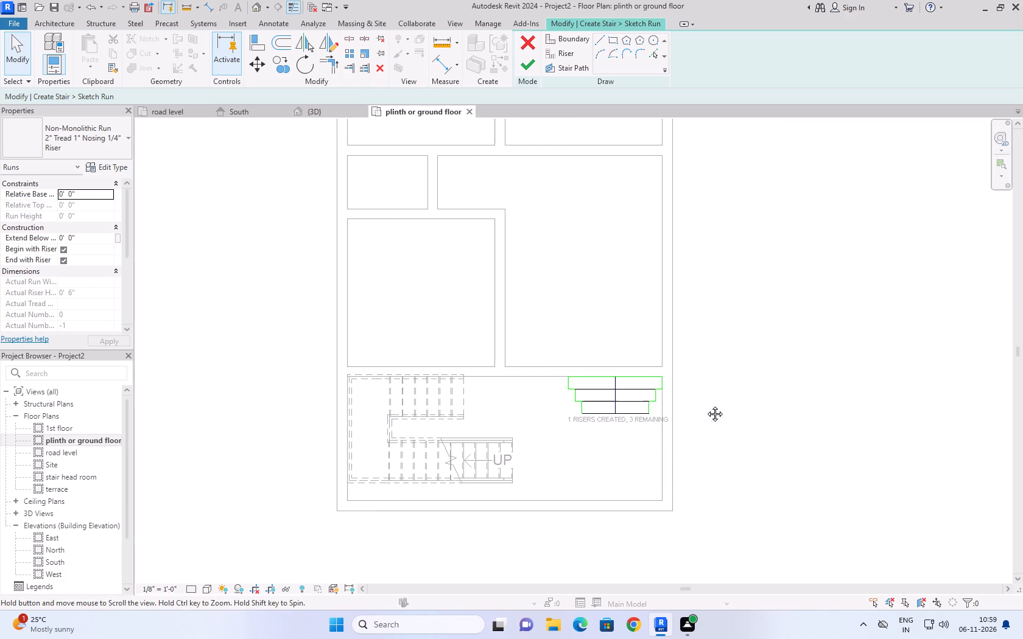
pyautogui.moveTo(706, 405); pyautogui.dragTo(633, 405, button='middle')
pyautogui.scroll(4, 586, 417)
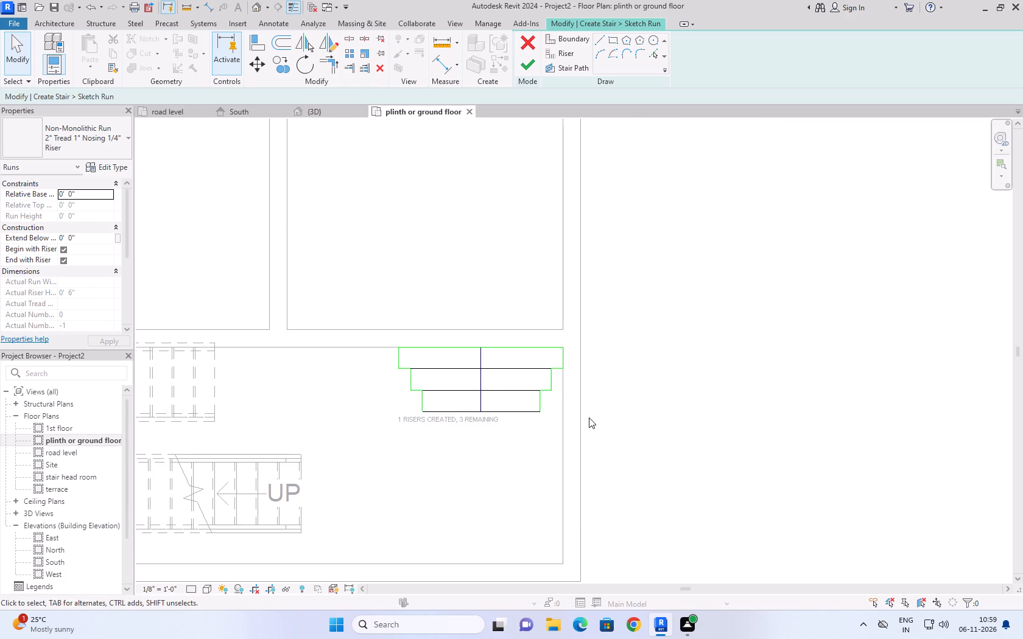
pyautogui.scroll(6, 507, 414)
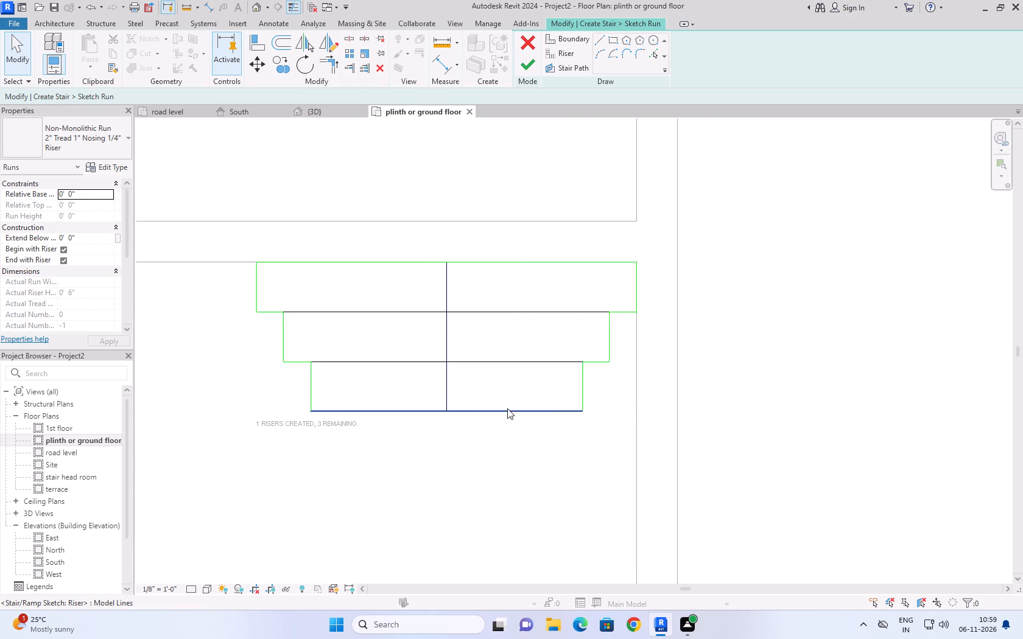
pyautogui.scroll(1, 507, 408)
pyautogui.click(315, 298)
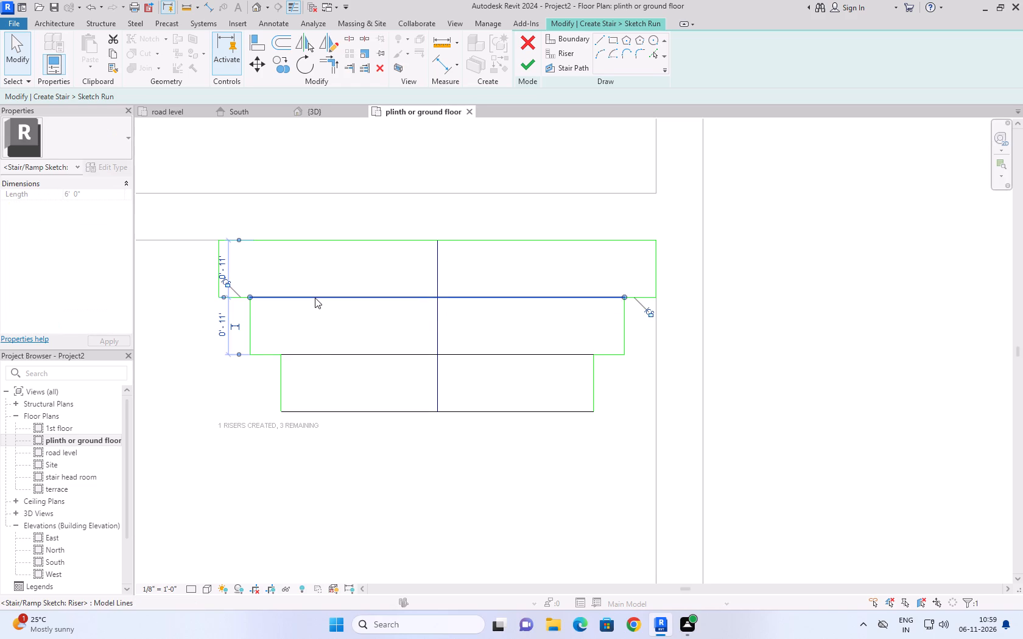
pyautogui.click(314, 352)
pyautogui.click(334, 417)
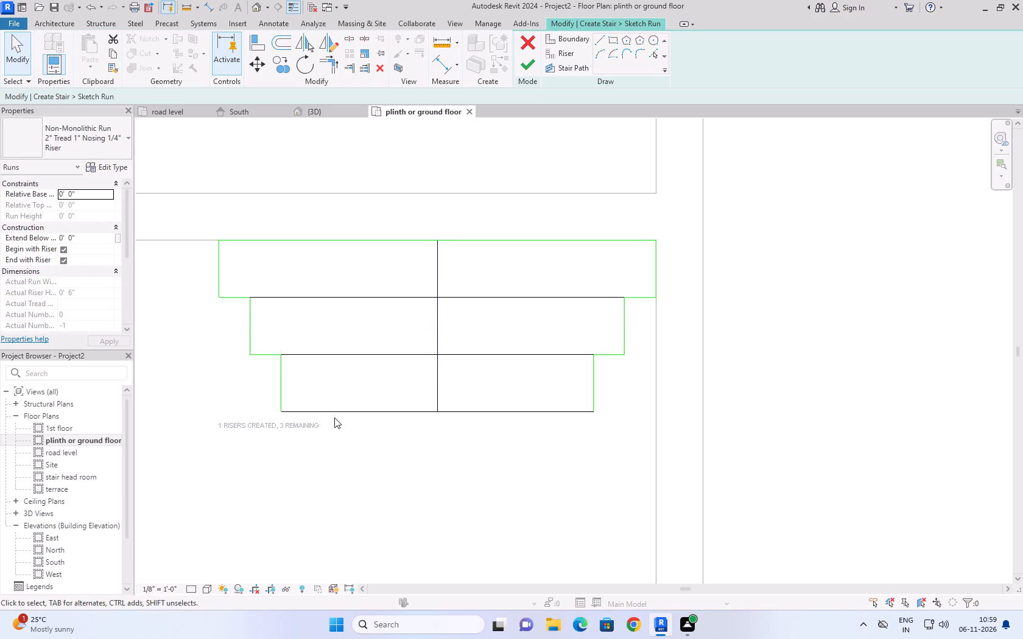
# Check the lowest riser line of the stair-run sketch and its corner with the west boundary edge up close.
pyautogui.click(334, 407)
pyautogui.click(334, 411)
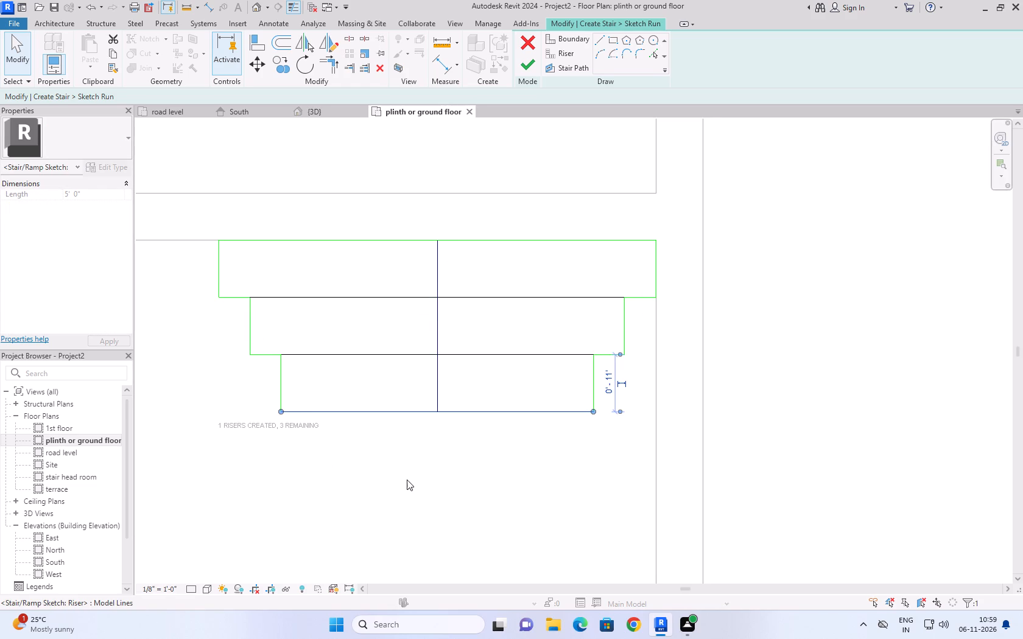
pyautogui.click(407, 480)
pyautogui.scroll(9, 292, 422)
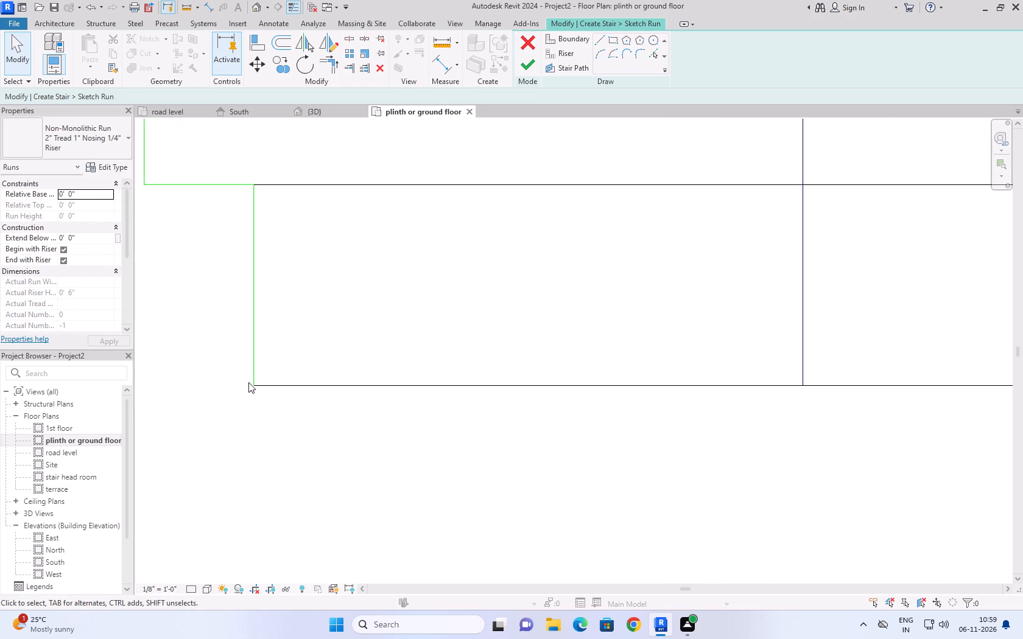
pyautogui.scroll(10, 248, 382)
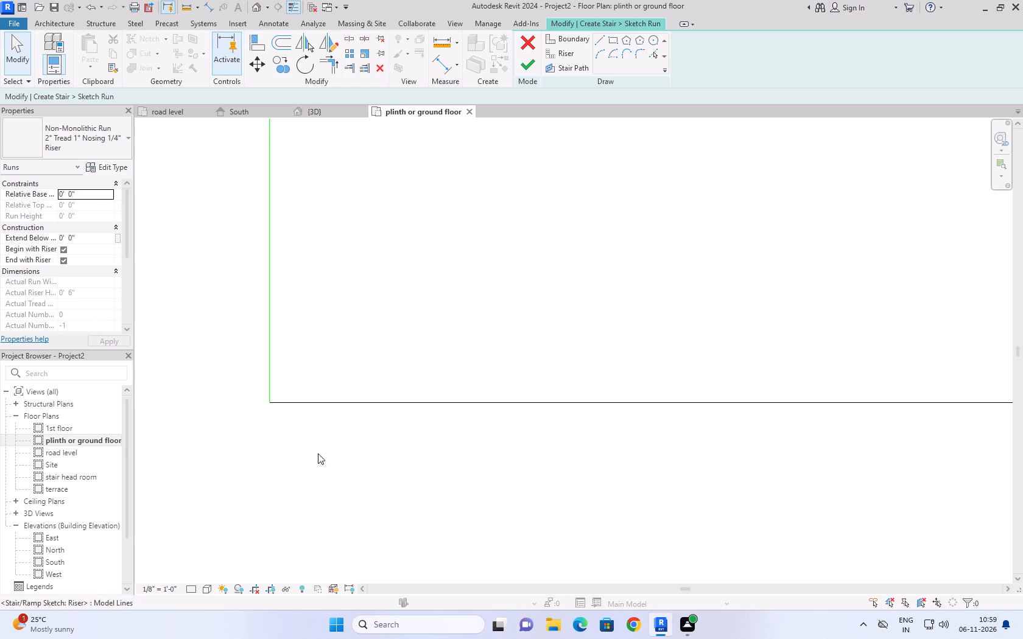
pyautogui.click(356, 459)
pyautogui.press('Escape')
pyautogui.press('Escape')
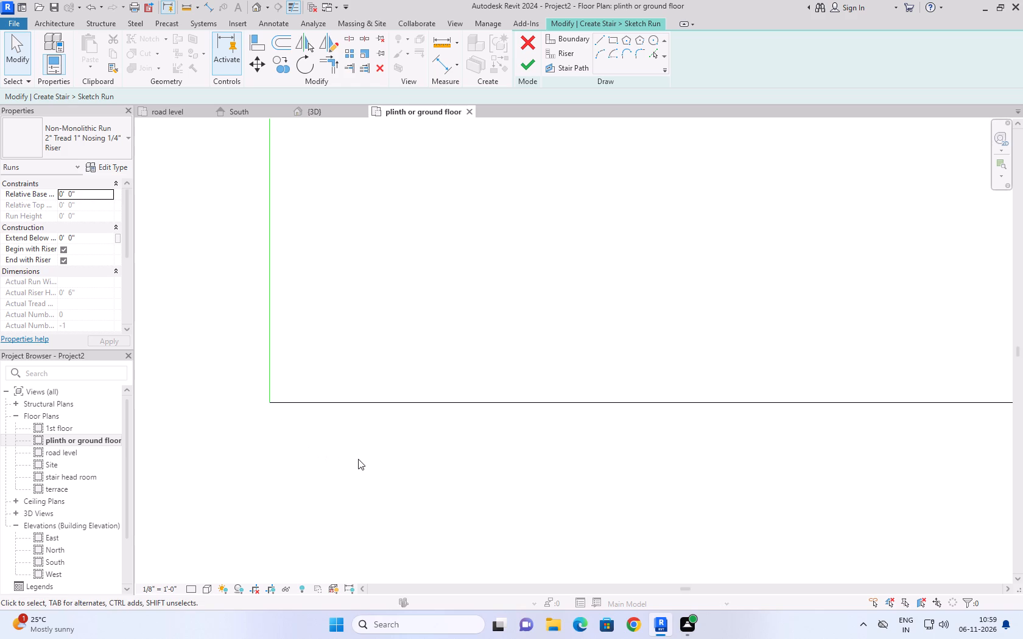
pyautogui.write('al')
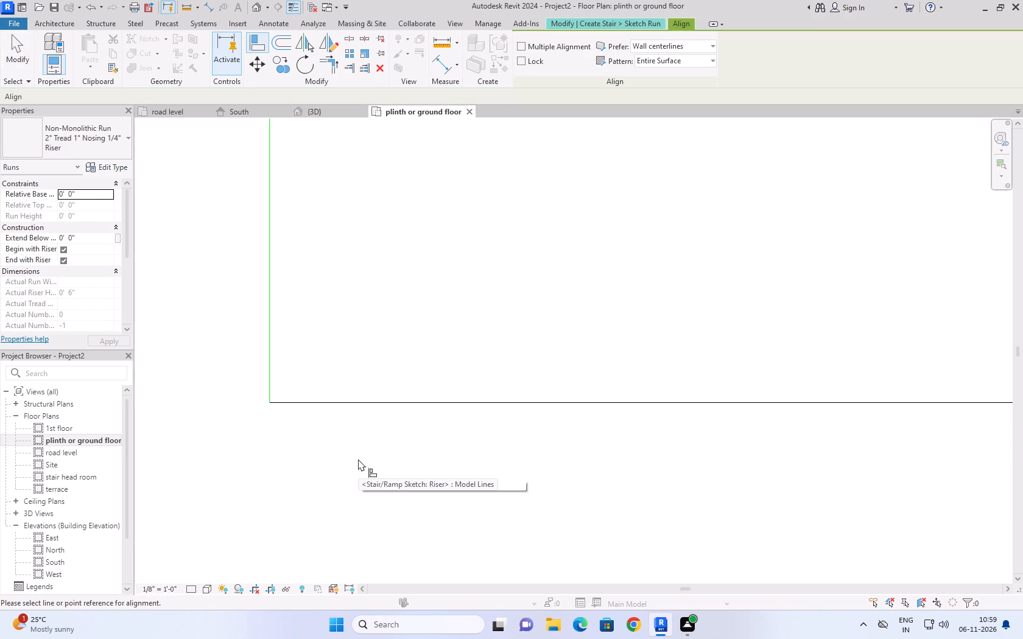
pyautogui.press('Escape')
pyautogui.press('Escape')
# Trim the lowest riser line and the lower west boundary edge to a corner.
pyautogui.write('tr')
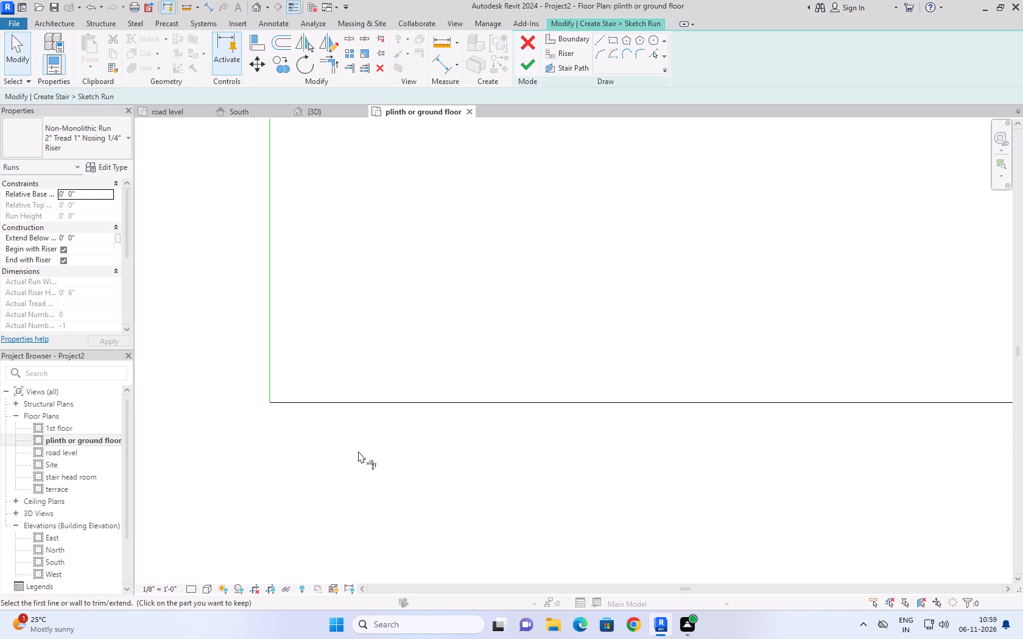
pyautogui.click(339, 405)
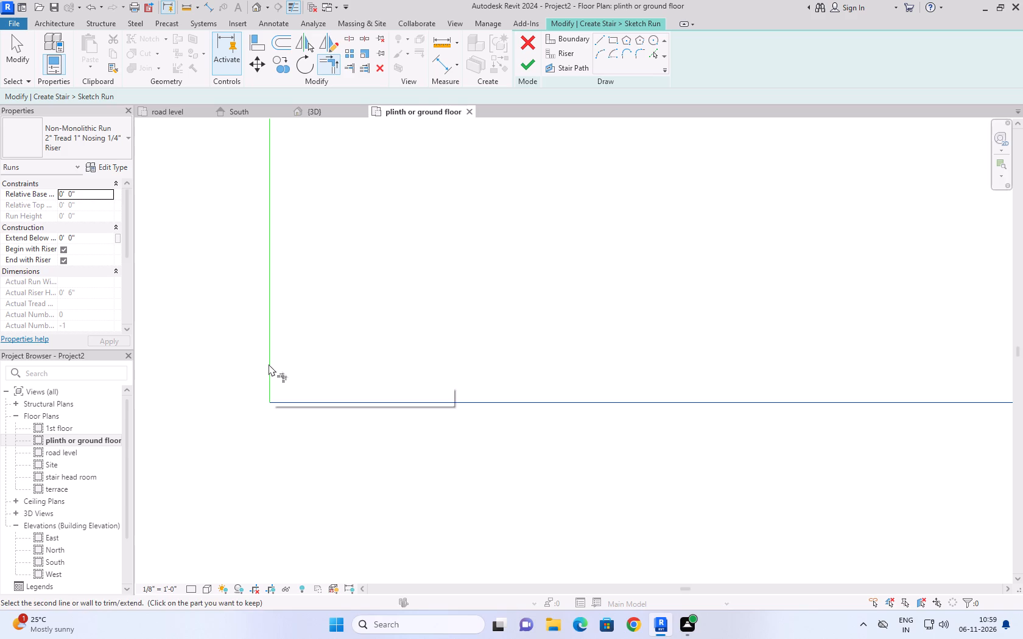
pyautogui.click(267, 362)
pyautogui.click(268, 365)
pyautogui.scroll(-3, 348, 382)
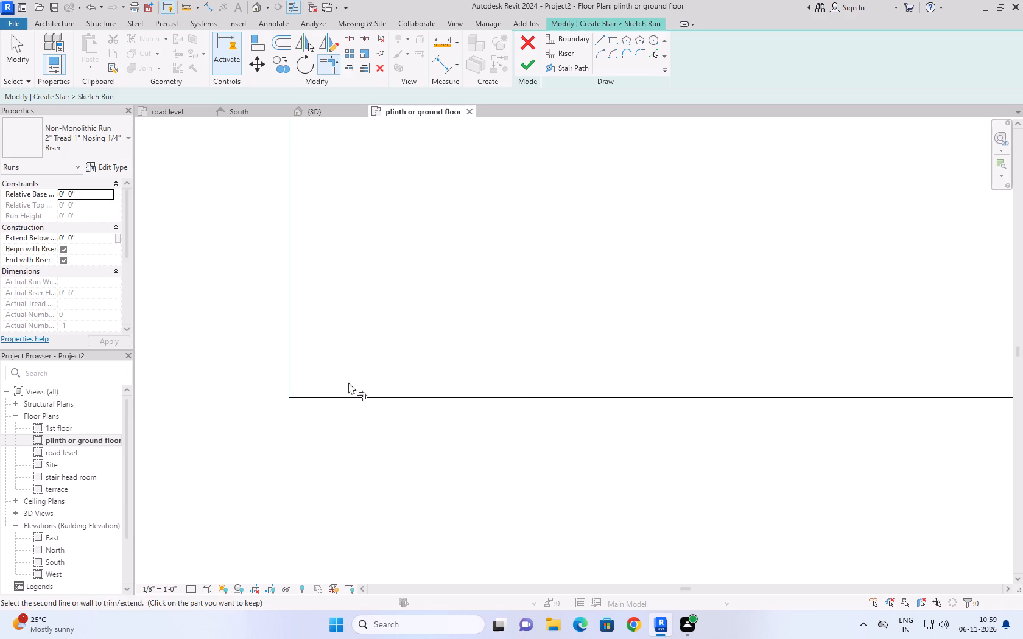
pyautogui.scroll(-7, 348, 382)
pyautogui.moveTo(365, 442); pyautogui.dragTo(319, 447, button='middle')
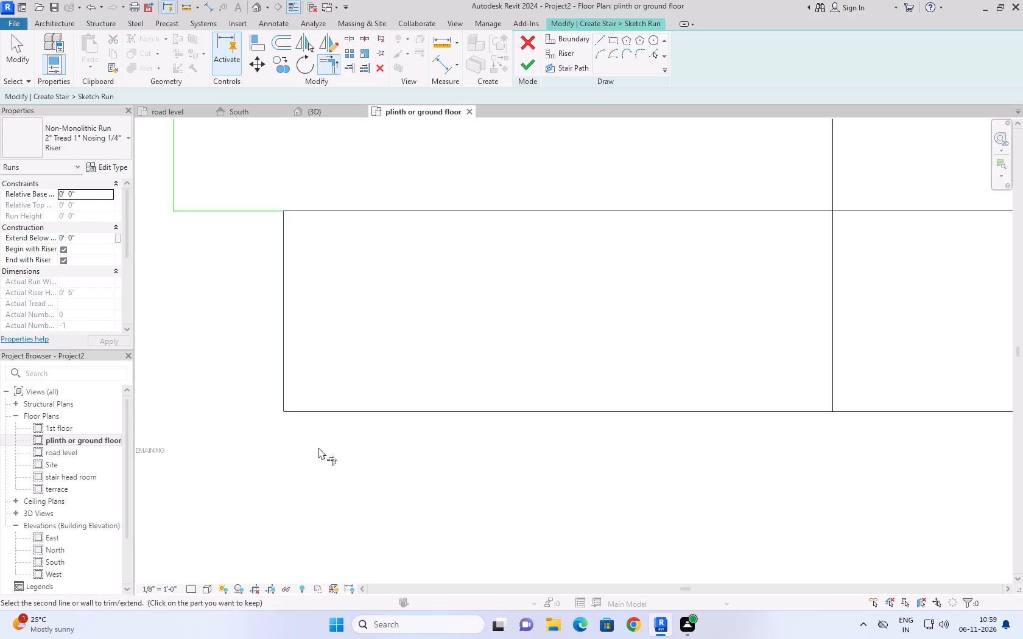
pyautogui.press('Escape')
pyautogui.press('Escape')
# Inspect the upper and middle riser lines of the run sketch one after the other.
pyautogui.scroll(-8, 483, 456)
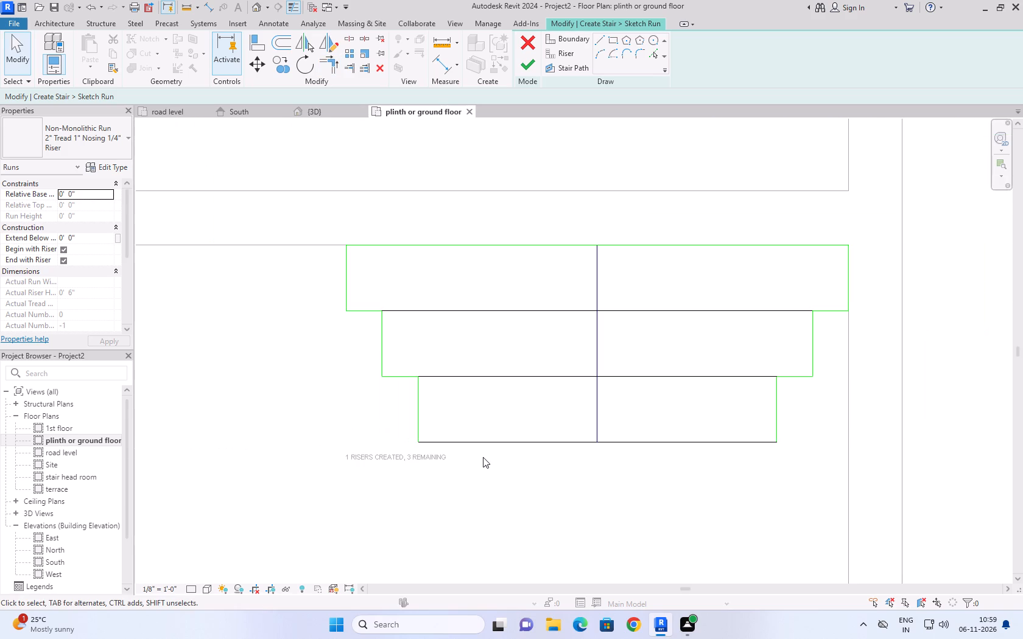
pyautogui.click(737, 309)
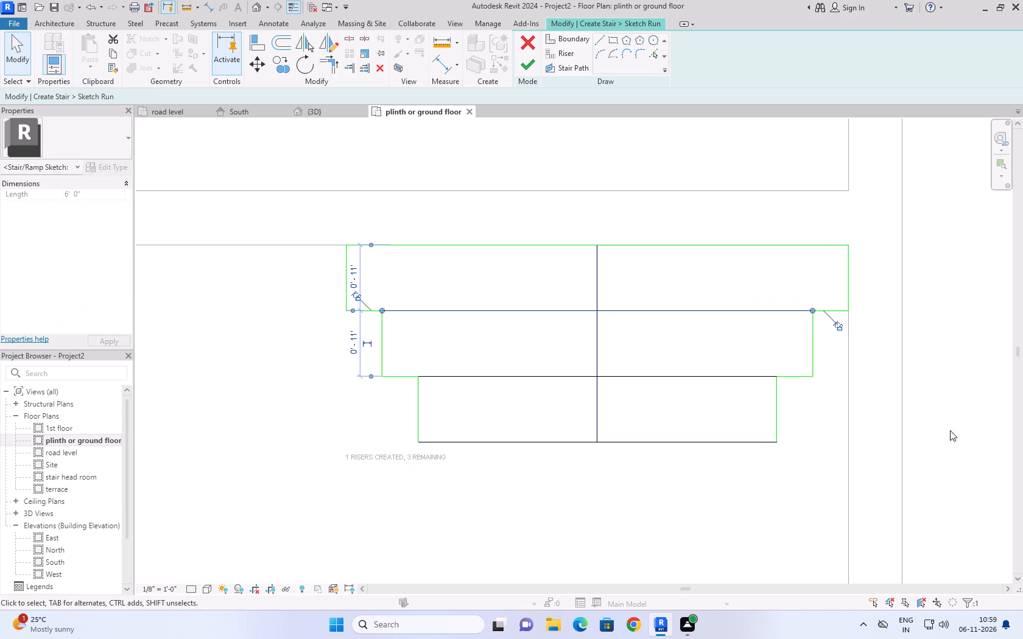
pyautogui.click(941, 327)
pyautogui.click(761, 378)
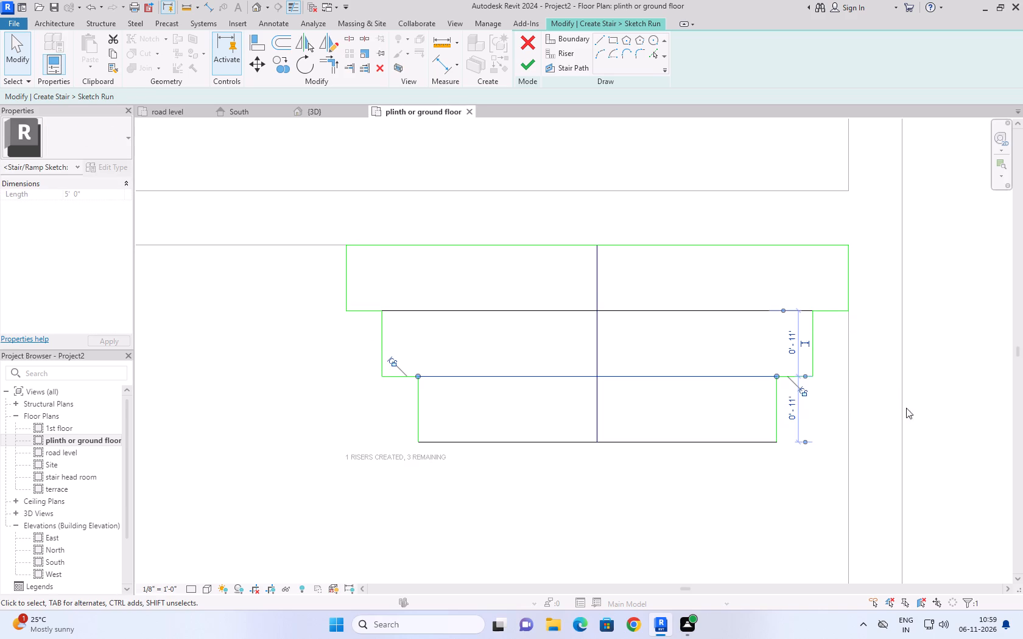
pyautogui.click(982, 369)
pyautogui.press('Escape')
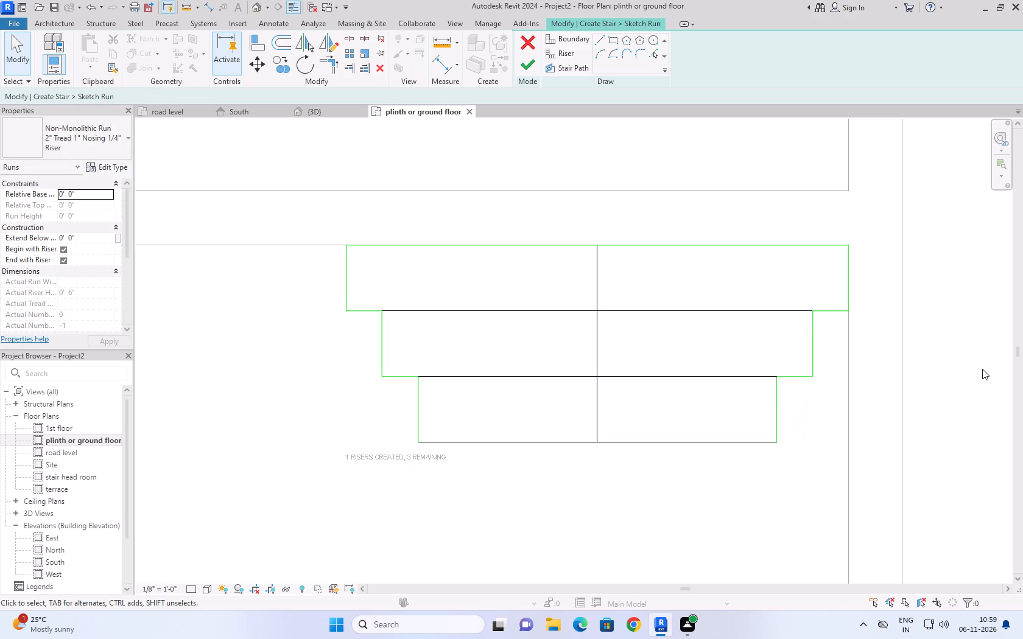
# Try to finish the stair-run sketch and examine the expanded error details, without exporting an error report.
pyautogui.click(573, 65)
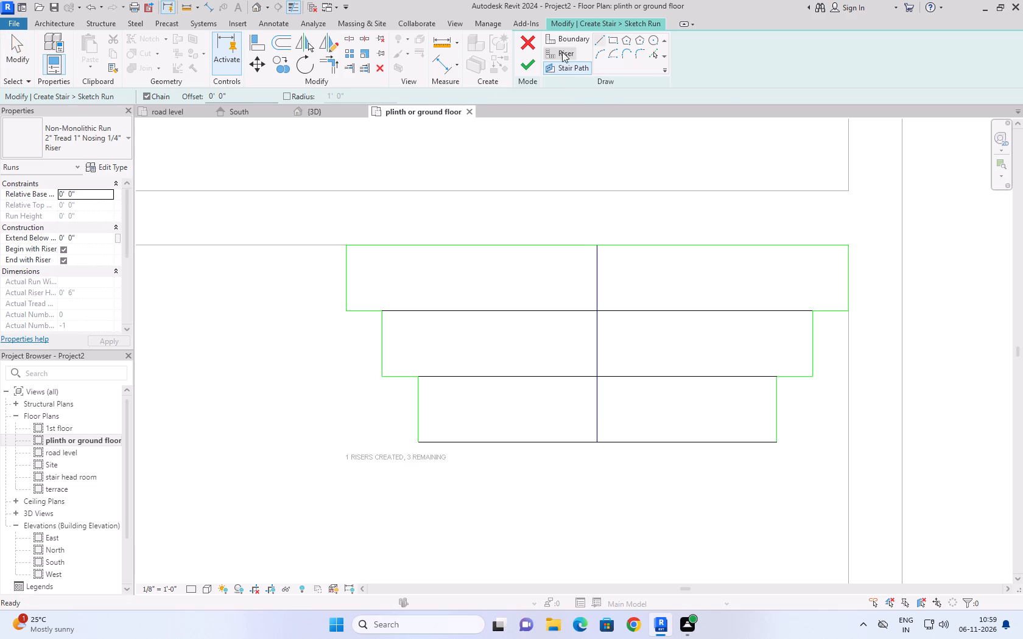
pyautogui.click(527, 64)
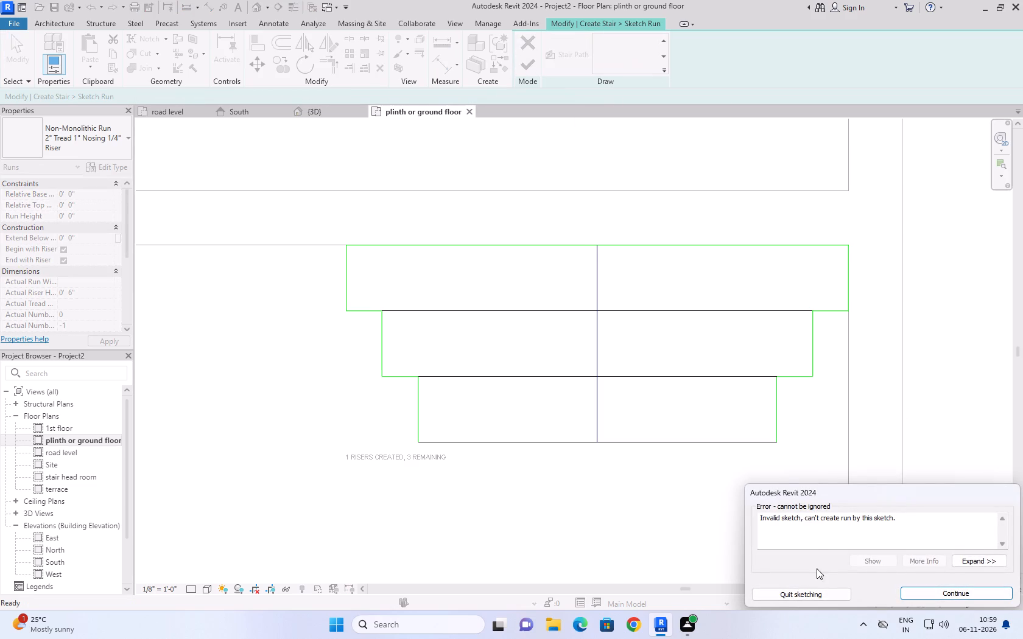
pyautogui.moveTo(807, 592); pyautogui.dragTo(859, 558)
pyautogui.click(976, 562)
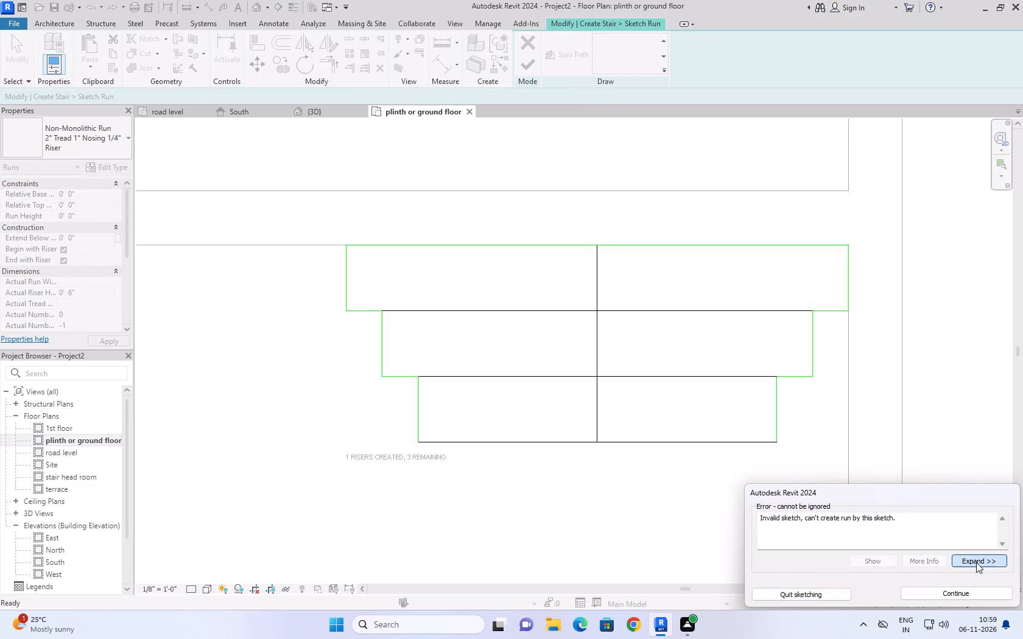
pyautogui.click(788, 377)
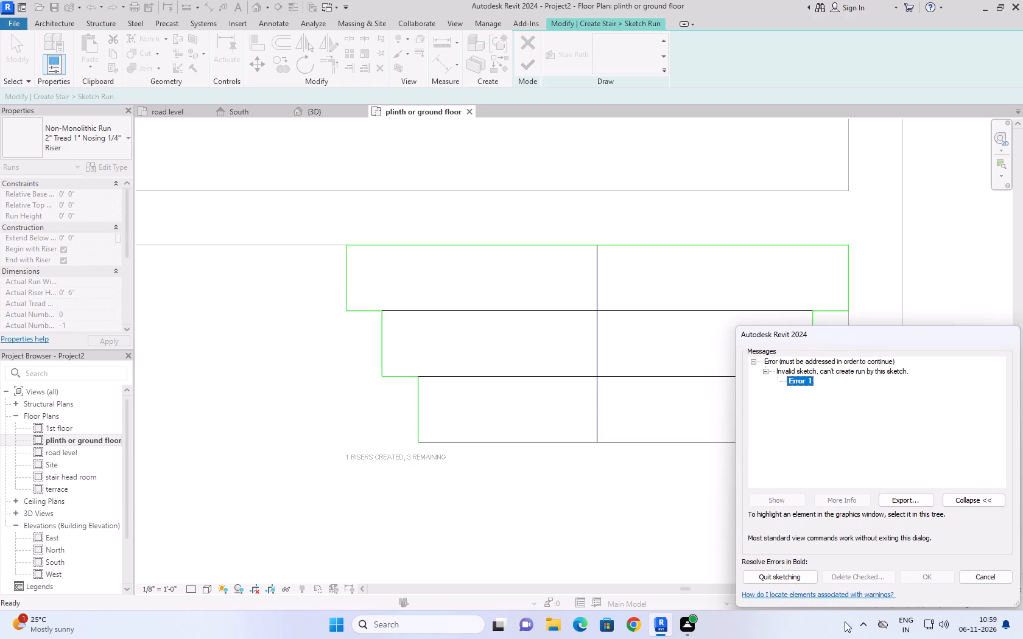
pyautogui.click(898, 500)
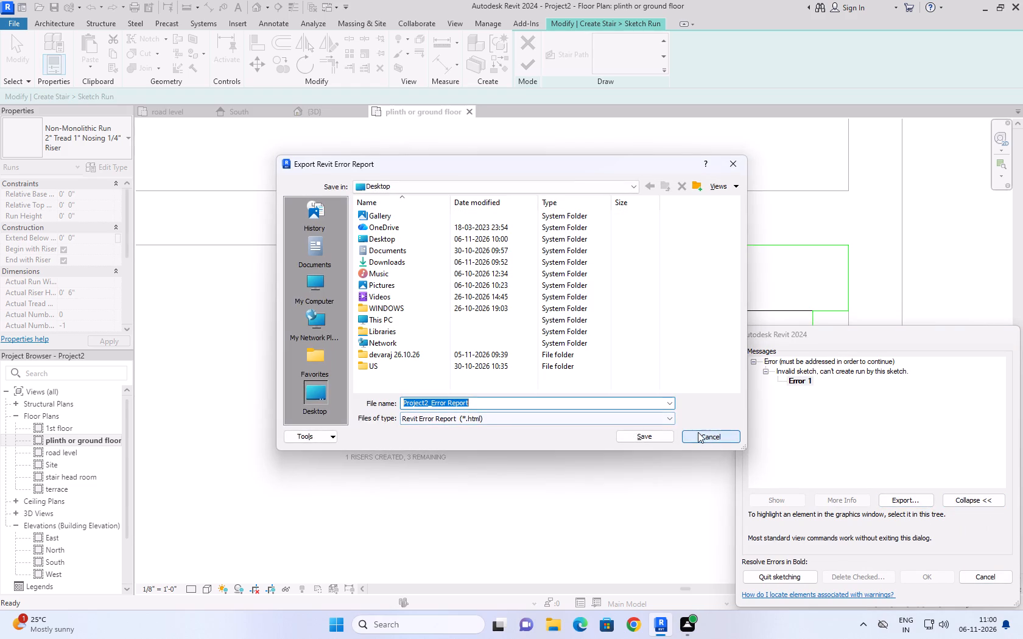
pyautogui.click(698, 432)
# Quit and discard the stepped run sketch, and cancel the whole stair creation.
pyautogui.click(797, 573)
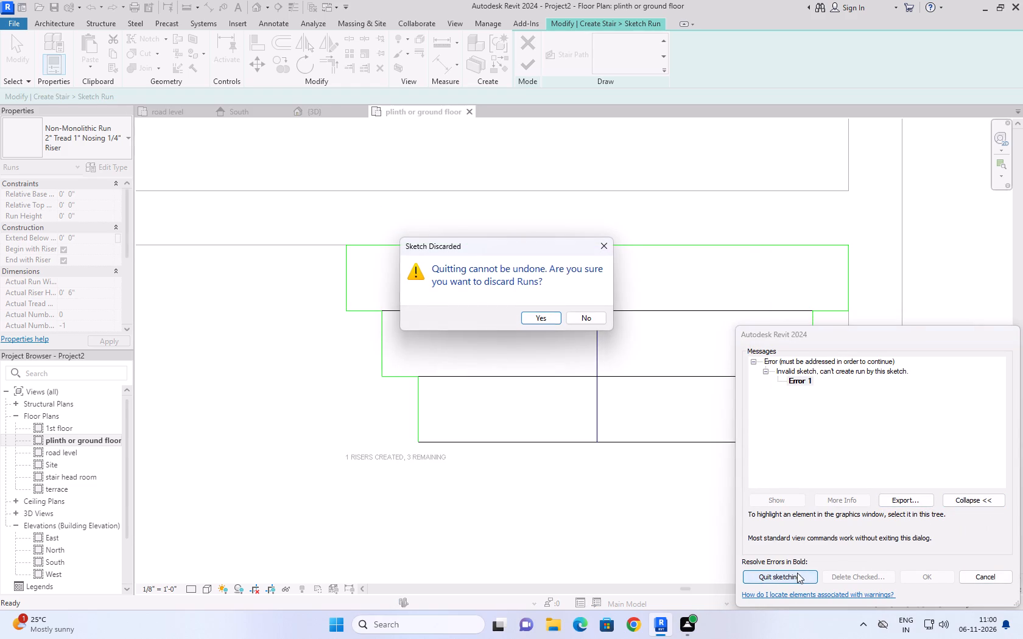
pyautogui.click(549, 316)
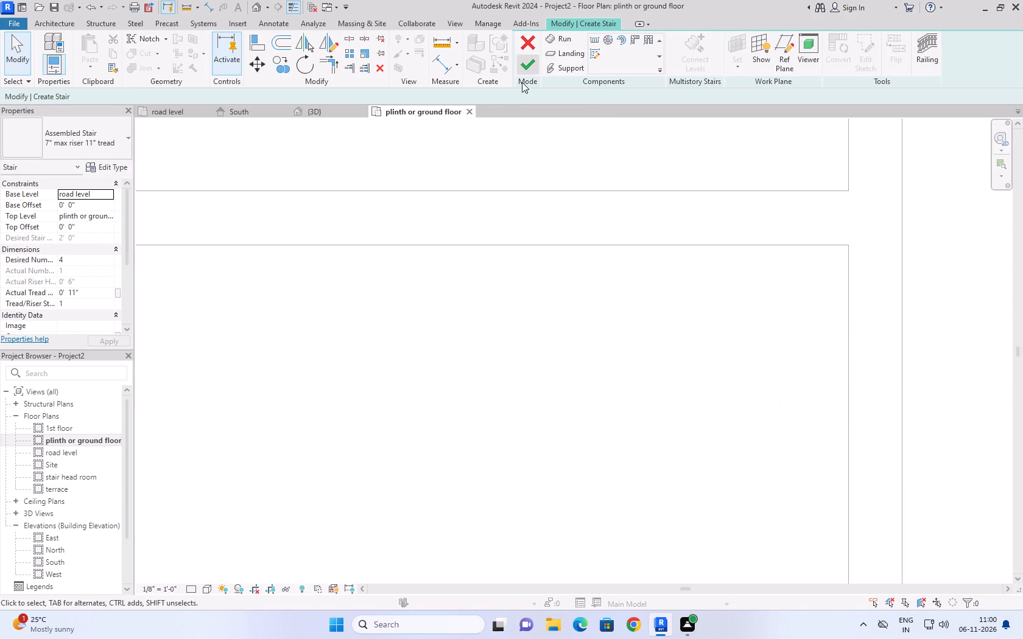
pyautogui.click(533, 47)
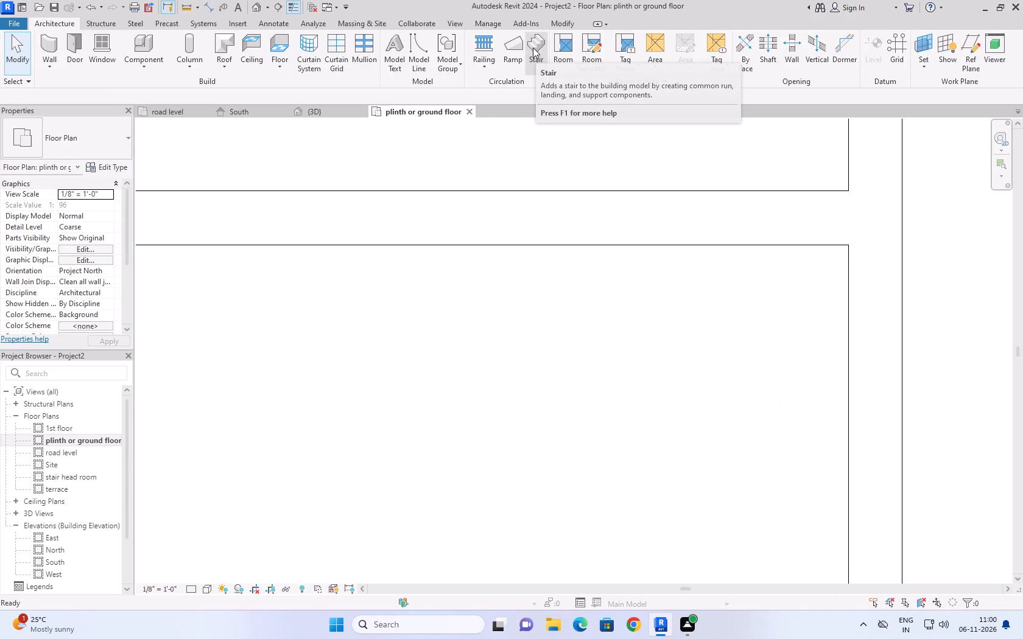
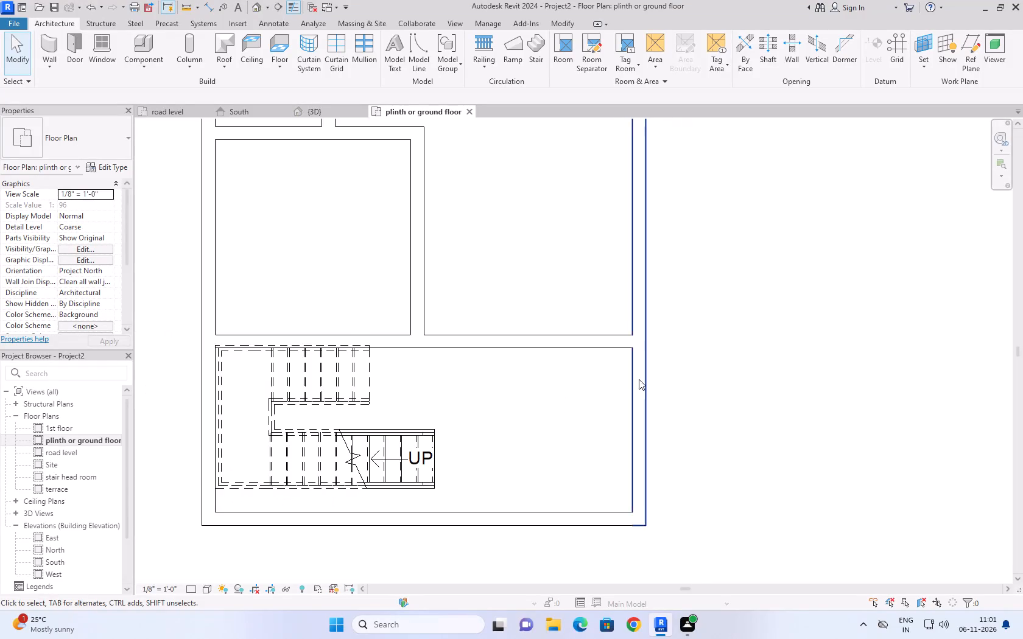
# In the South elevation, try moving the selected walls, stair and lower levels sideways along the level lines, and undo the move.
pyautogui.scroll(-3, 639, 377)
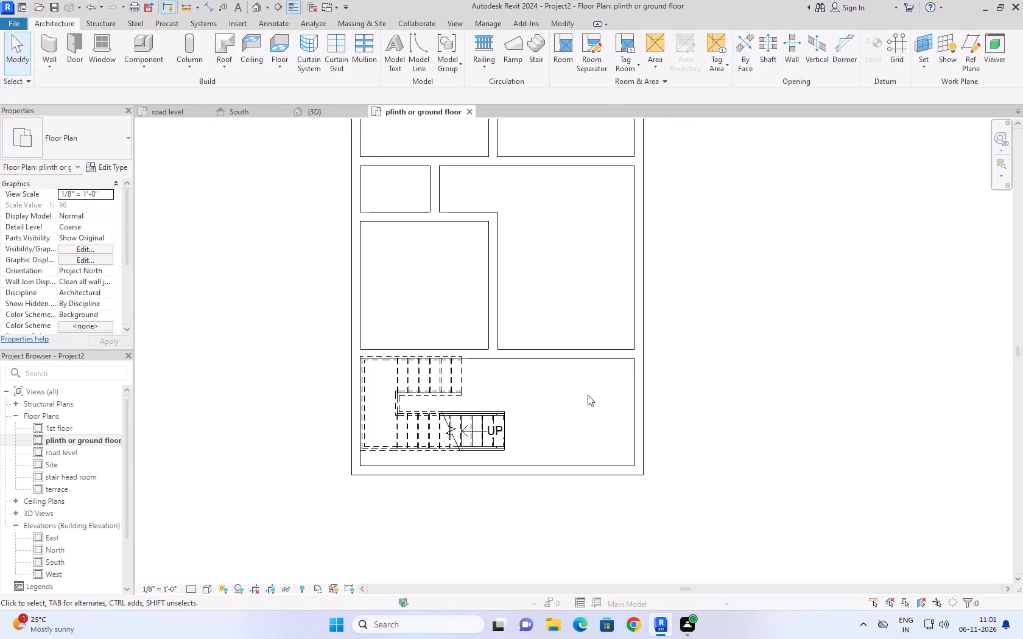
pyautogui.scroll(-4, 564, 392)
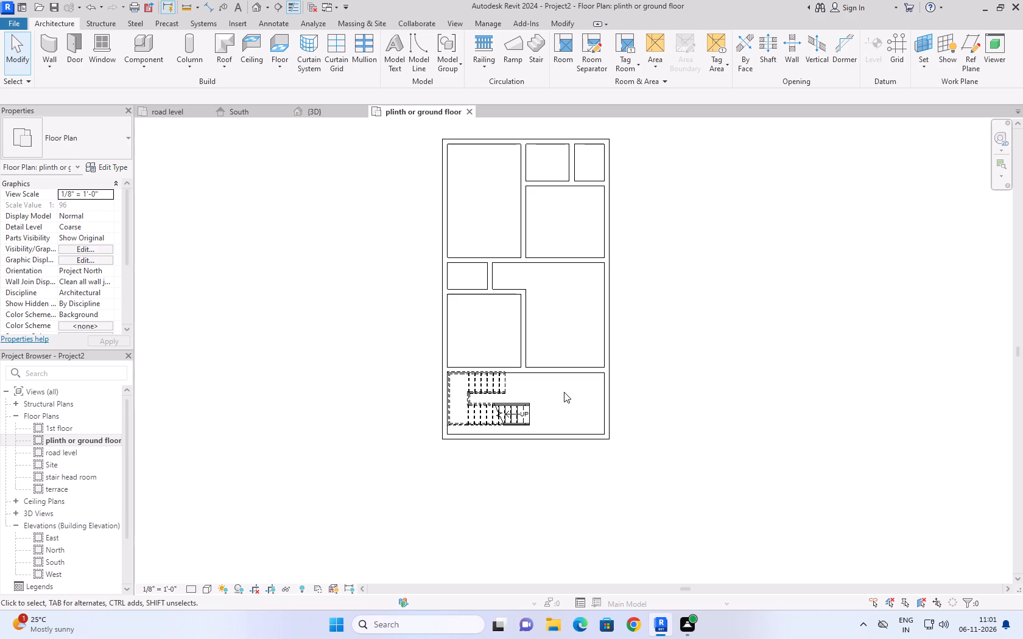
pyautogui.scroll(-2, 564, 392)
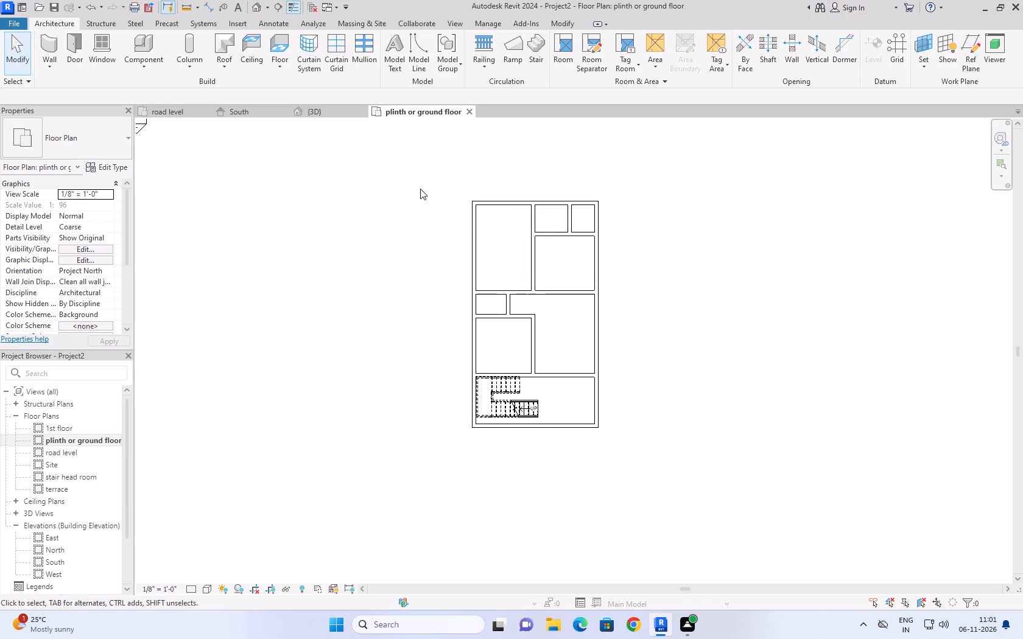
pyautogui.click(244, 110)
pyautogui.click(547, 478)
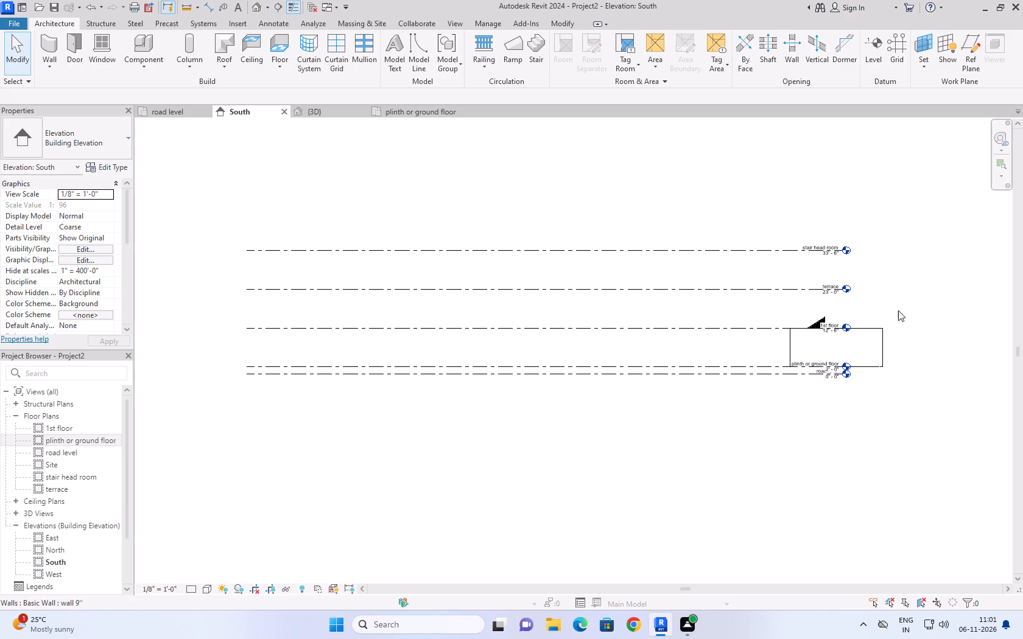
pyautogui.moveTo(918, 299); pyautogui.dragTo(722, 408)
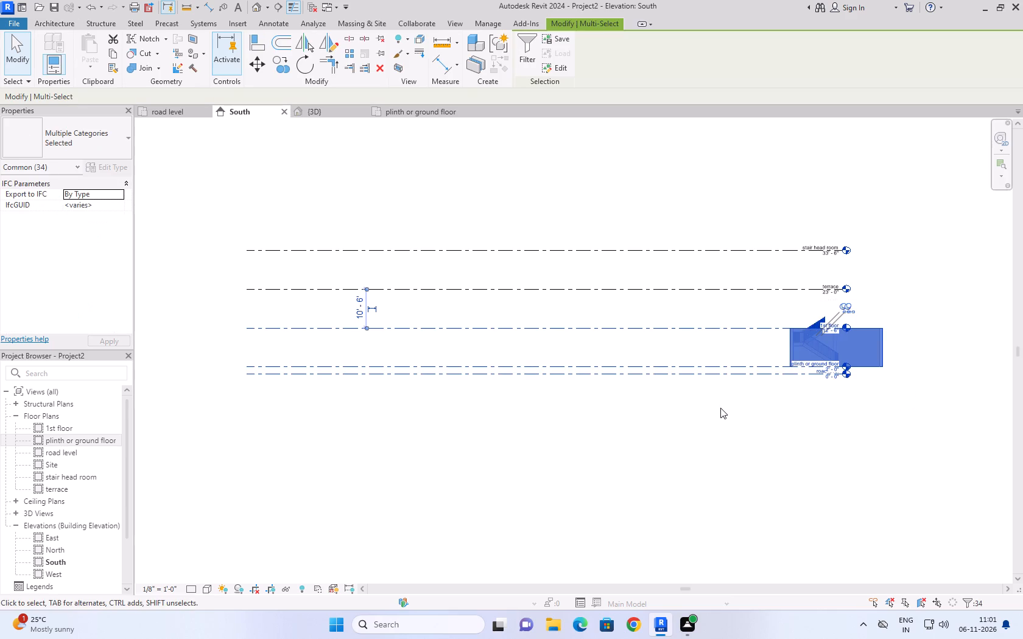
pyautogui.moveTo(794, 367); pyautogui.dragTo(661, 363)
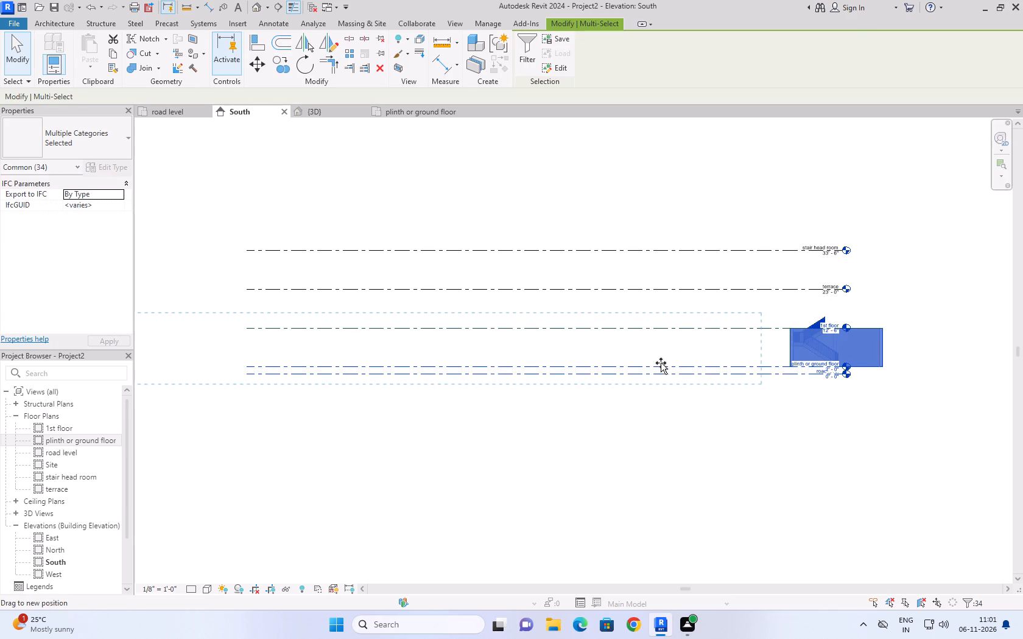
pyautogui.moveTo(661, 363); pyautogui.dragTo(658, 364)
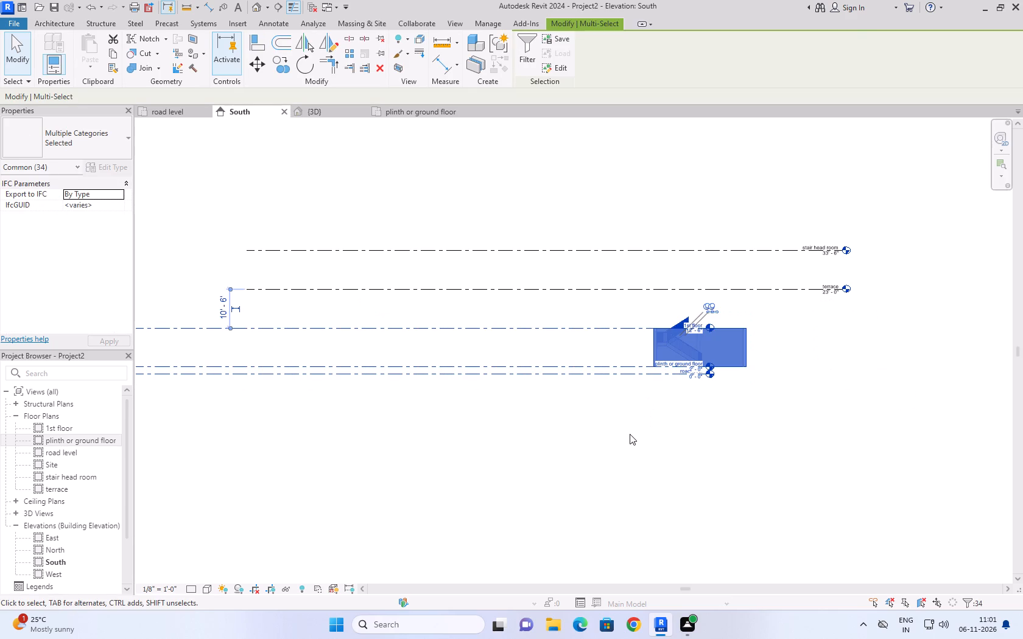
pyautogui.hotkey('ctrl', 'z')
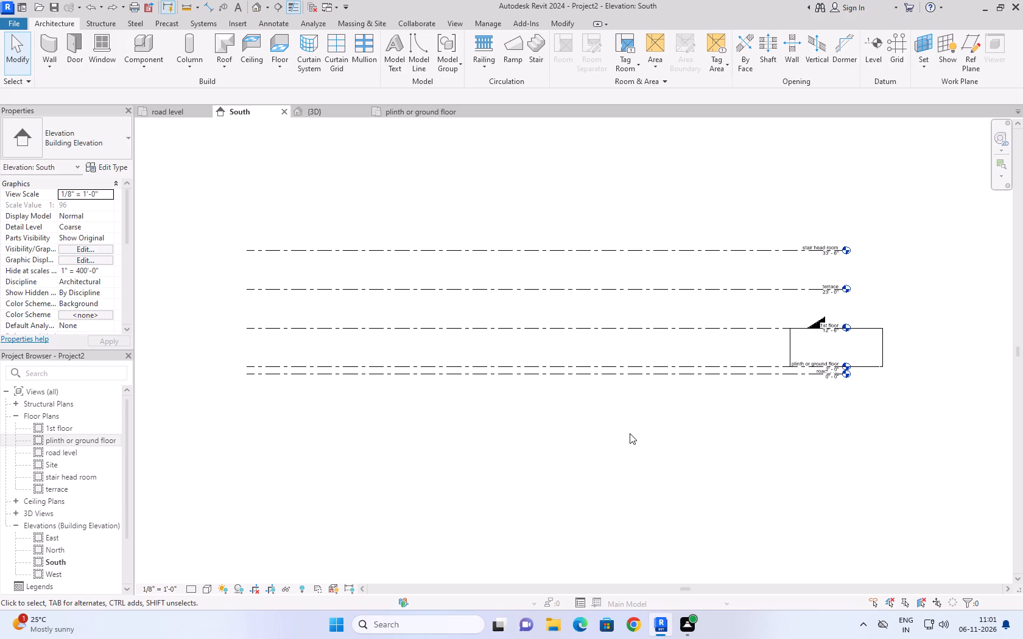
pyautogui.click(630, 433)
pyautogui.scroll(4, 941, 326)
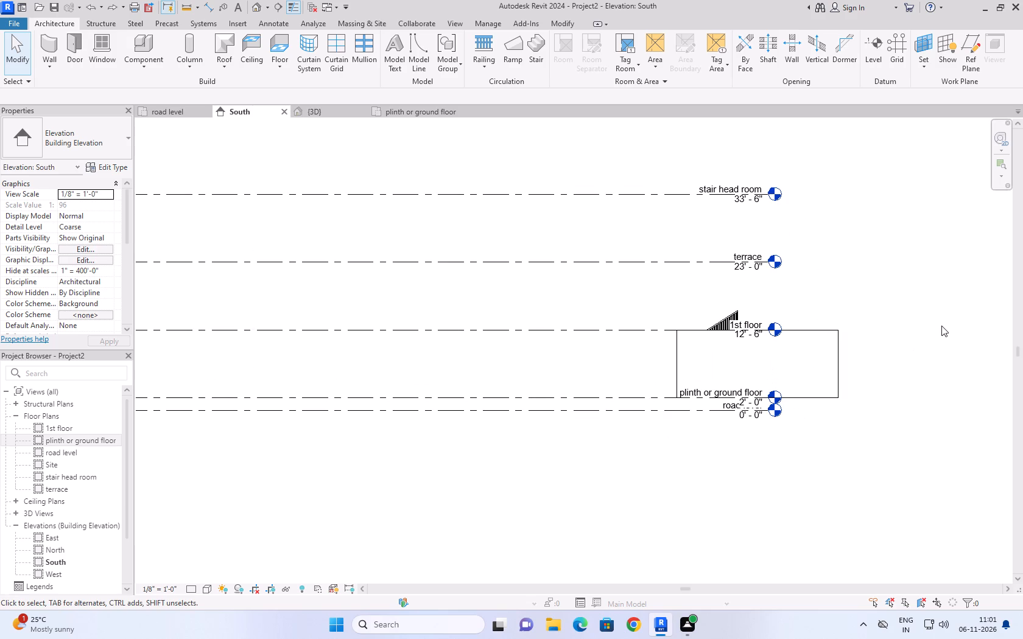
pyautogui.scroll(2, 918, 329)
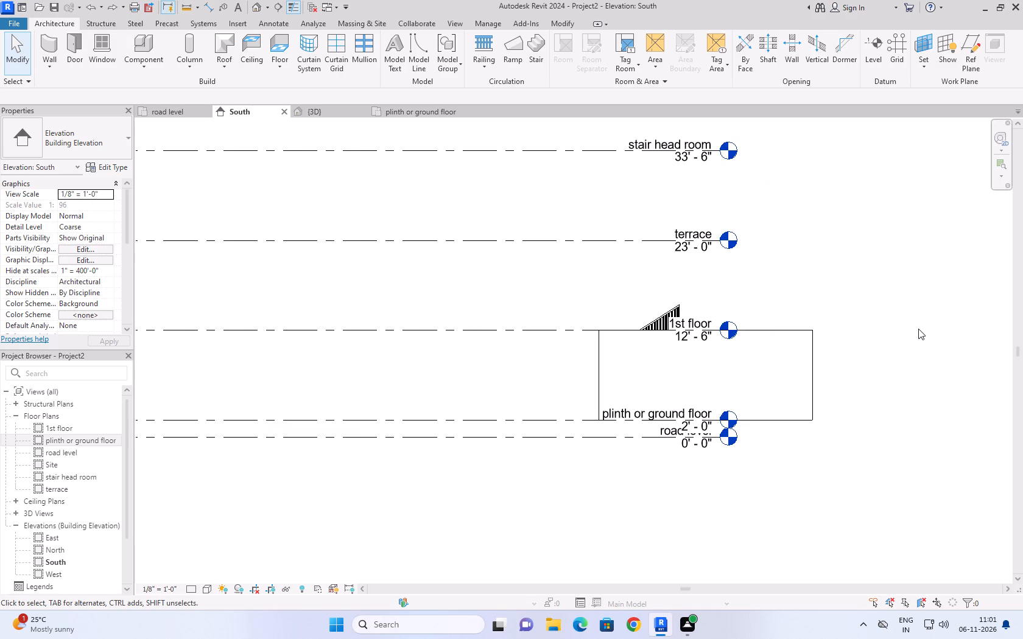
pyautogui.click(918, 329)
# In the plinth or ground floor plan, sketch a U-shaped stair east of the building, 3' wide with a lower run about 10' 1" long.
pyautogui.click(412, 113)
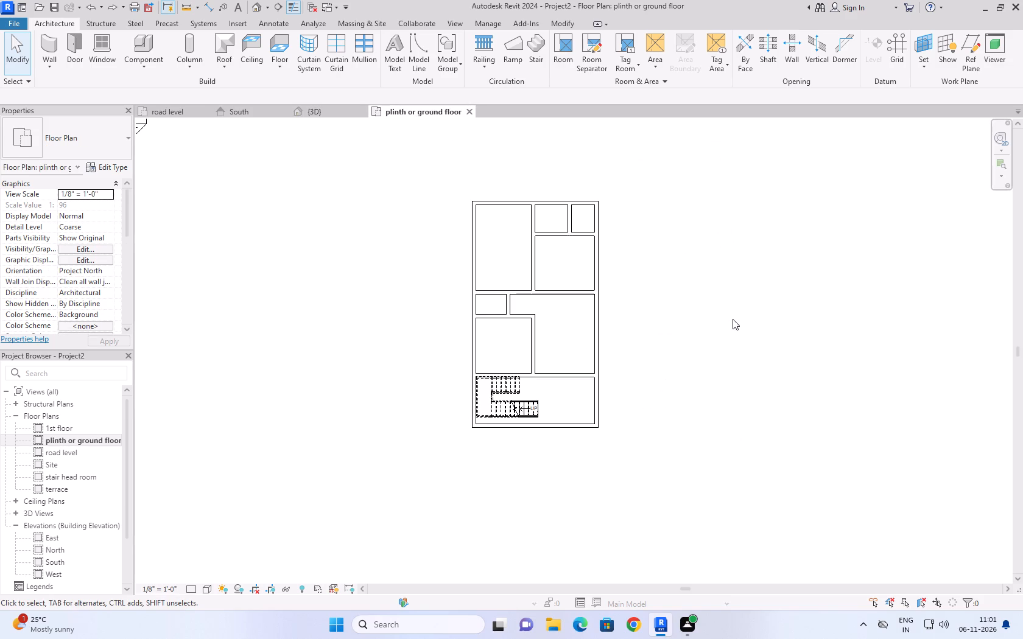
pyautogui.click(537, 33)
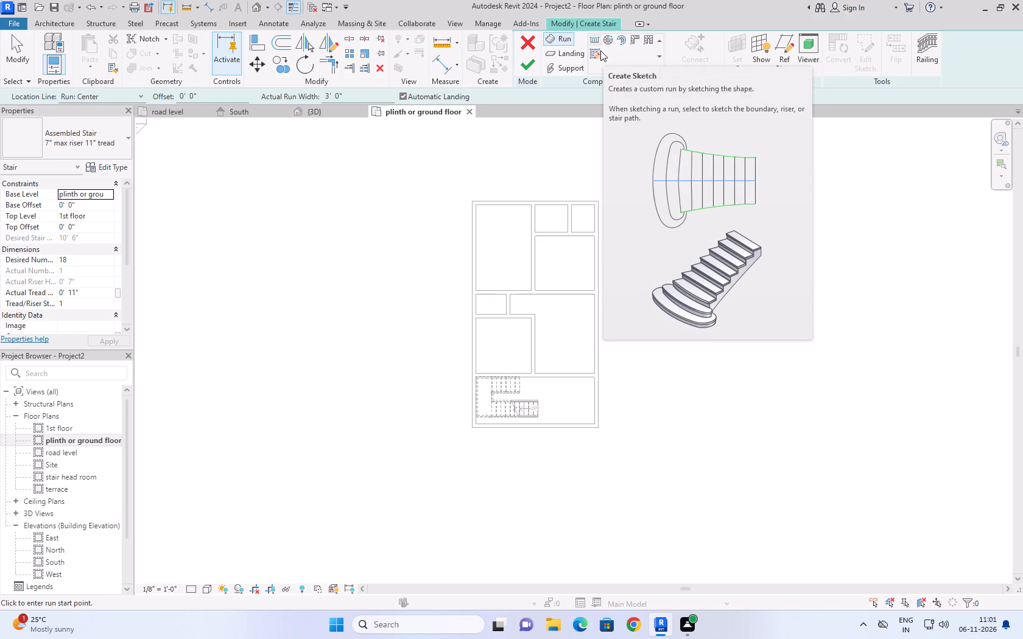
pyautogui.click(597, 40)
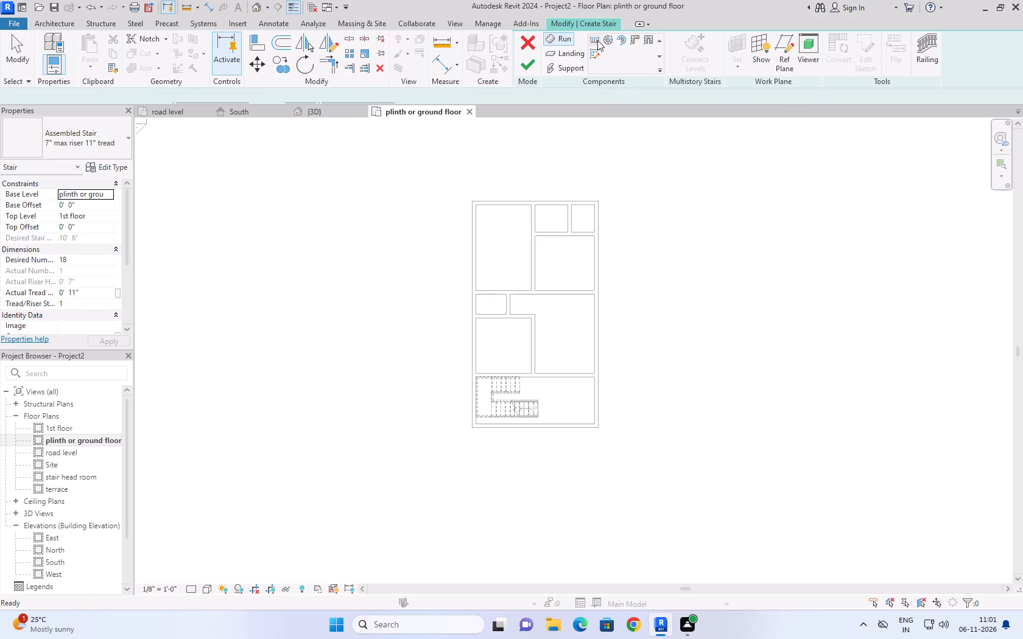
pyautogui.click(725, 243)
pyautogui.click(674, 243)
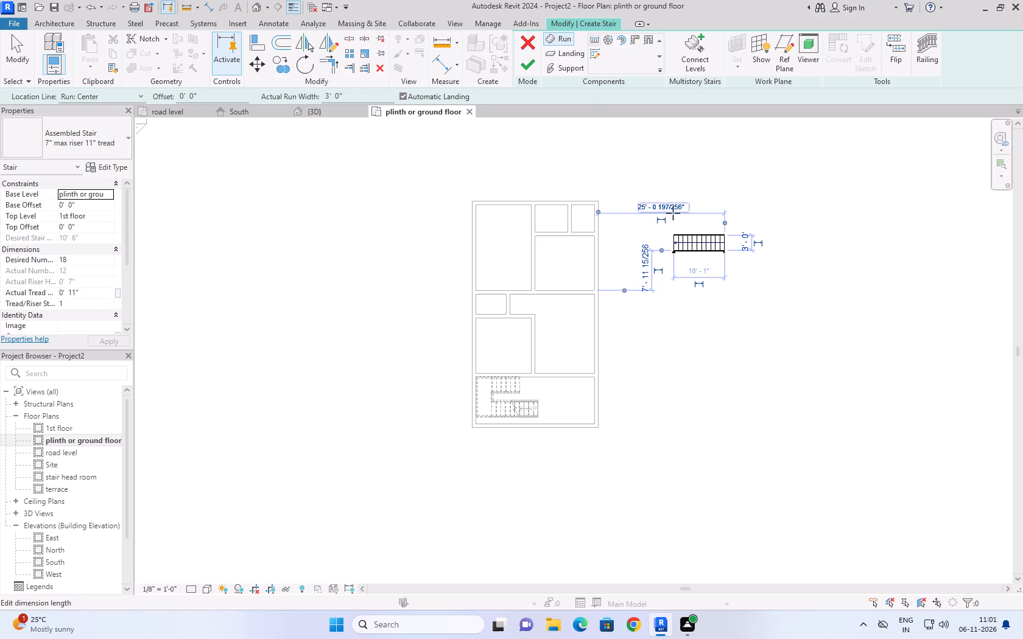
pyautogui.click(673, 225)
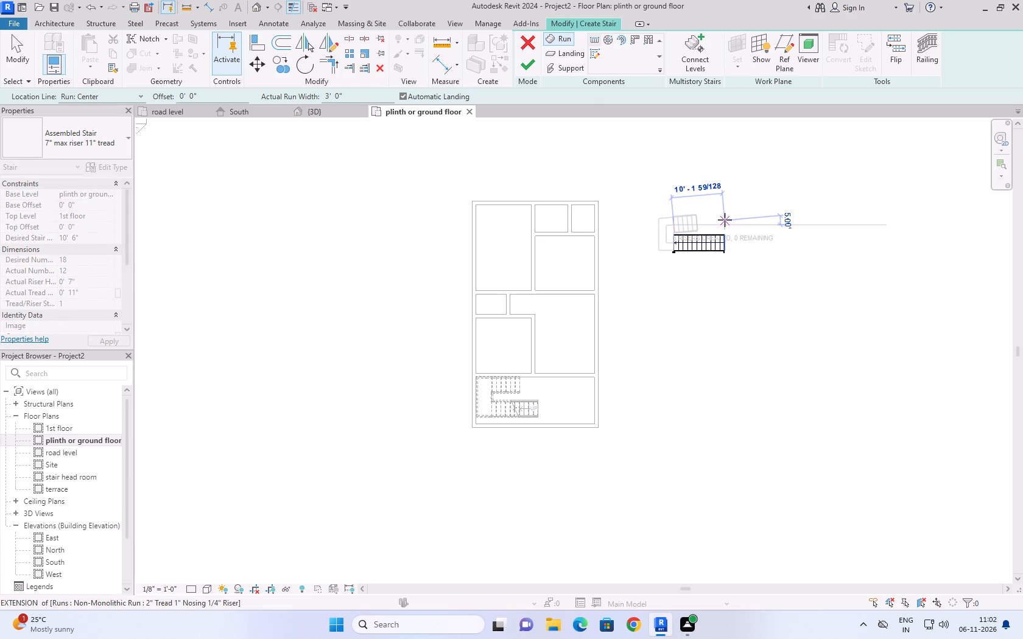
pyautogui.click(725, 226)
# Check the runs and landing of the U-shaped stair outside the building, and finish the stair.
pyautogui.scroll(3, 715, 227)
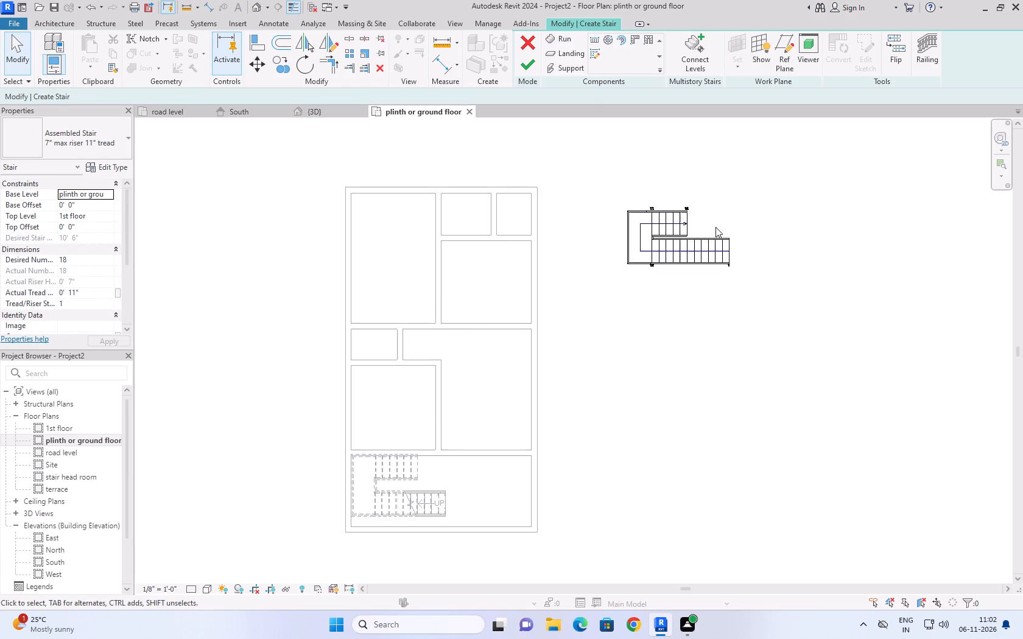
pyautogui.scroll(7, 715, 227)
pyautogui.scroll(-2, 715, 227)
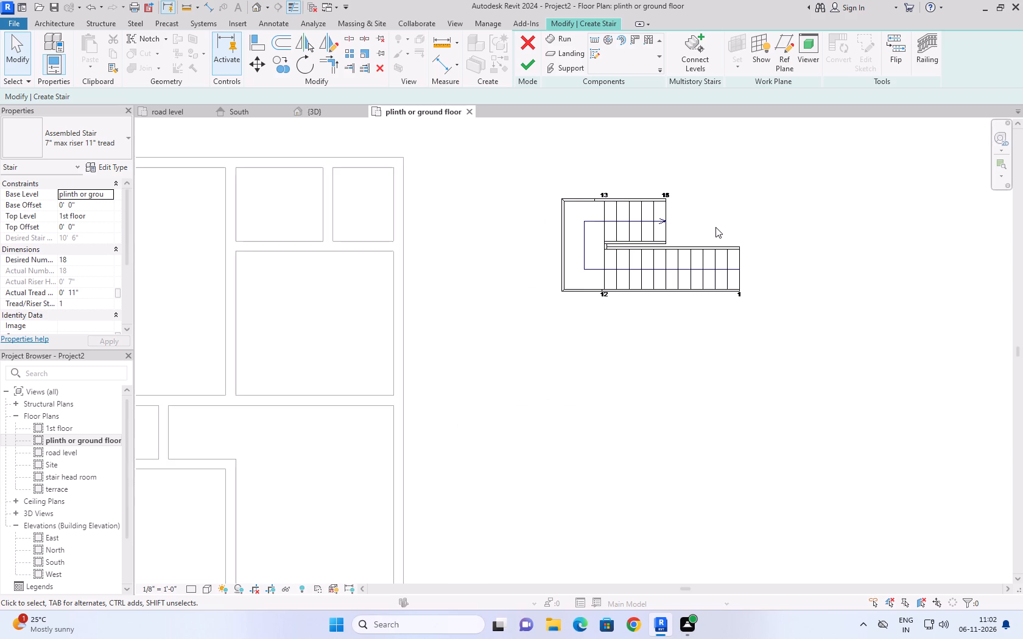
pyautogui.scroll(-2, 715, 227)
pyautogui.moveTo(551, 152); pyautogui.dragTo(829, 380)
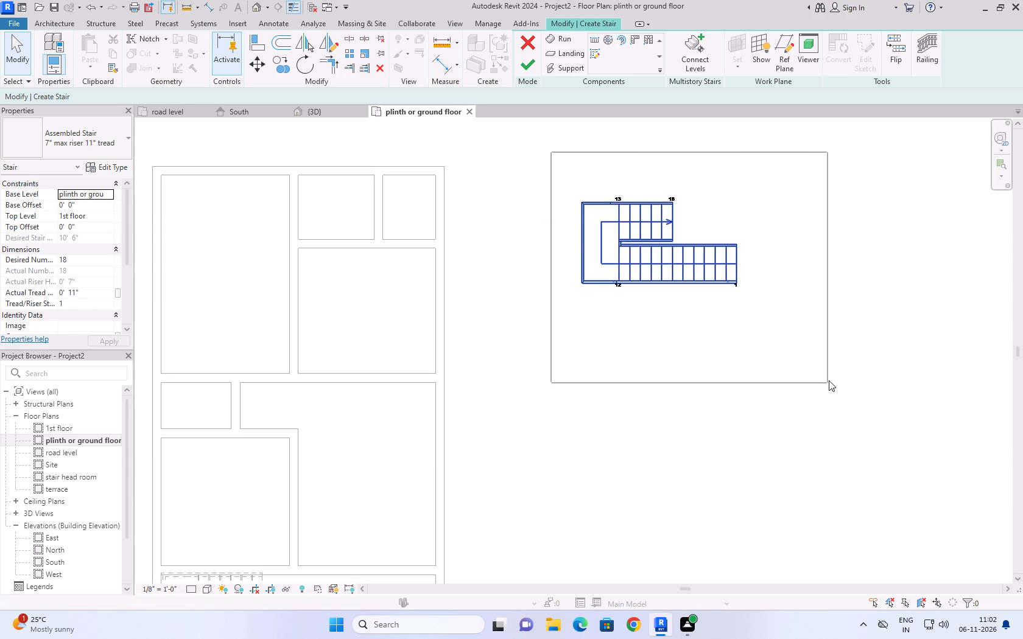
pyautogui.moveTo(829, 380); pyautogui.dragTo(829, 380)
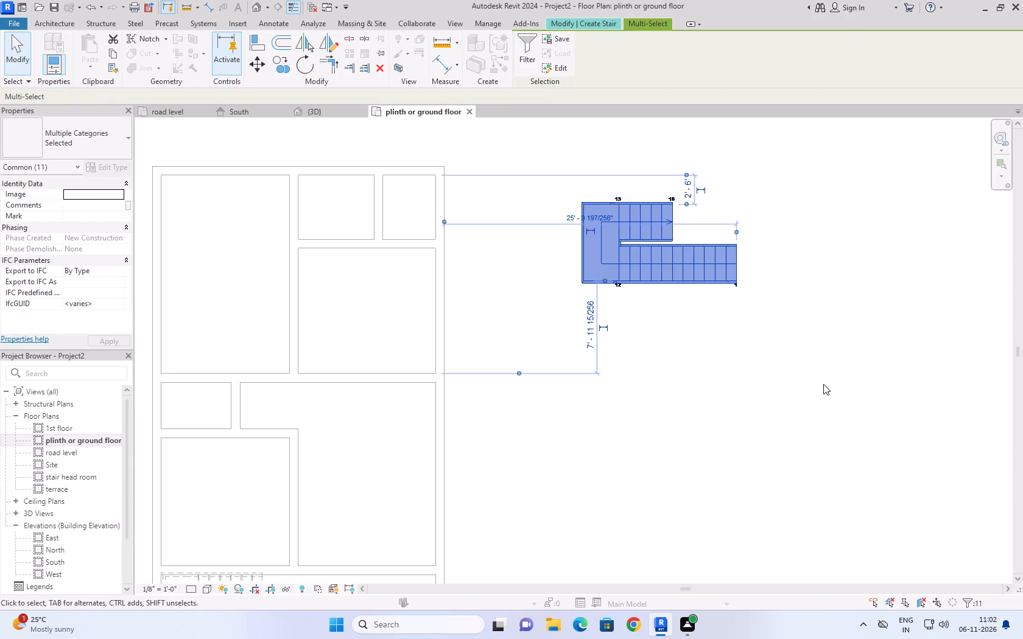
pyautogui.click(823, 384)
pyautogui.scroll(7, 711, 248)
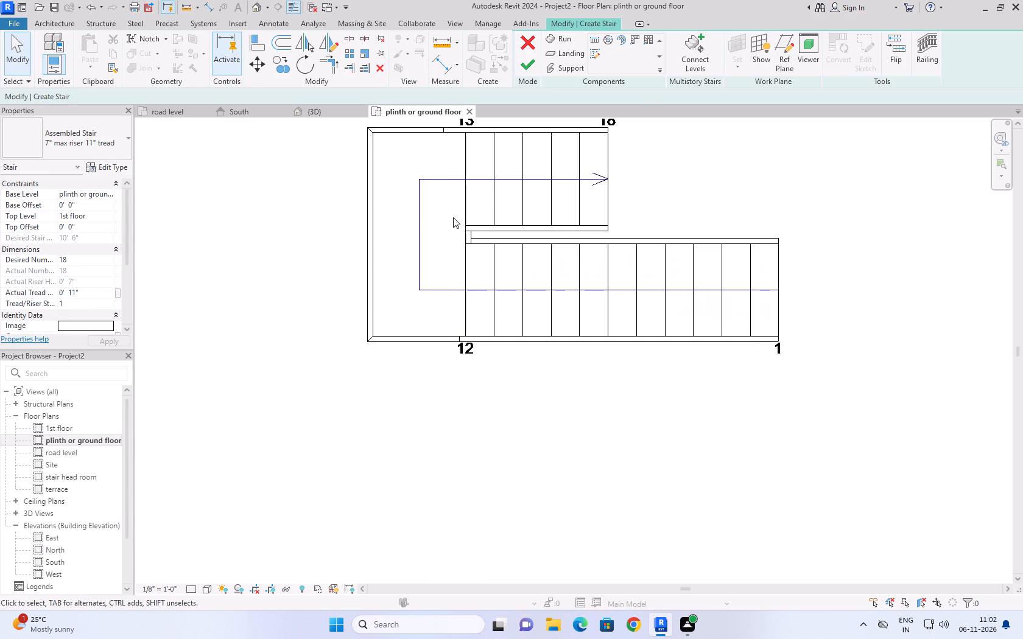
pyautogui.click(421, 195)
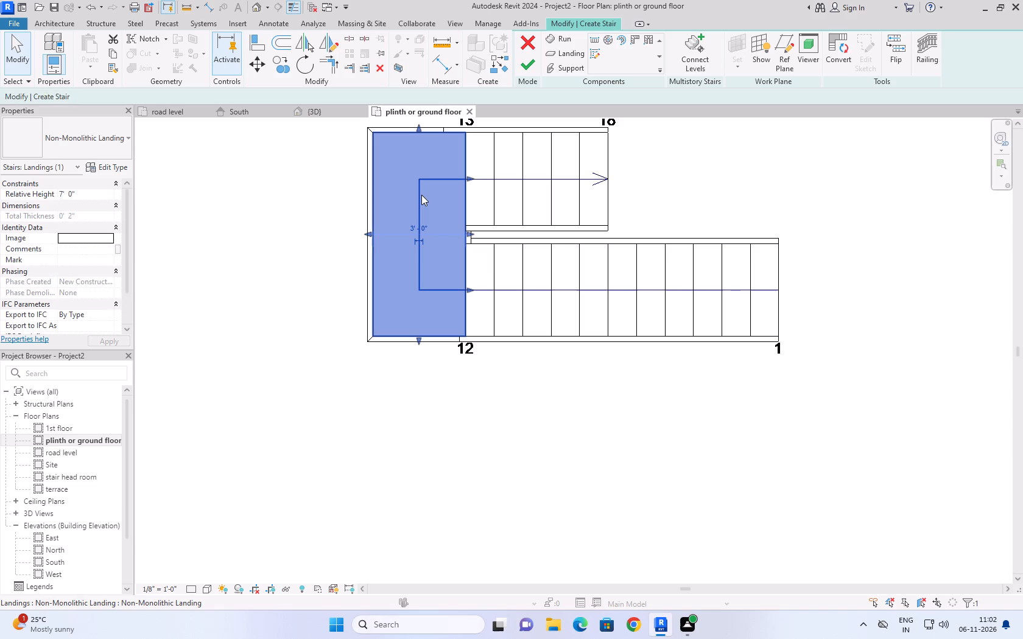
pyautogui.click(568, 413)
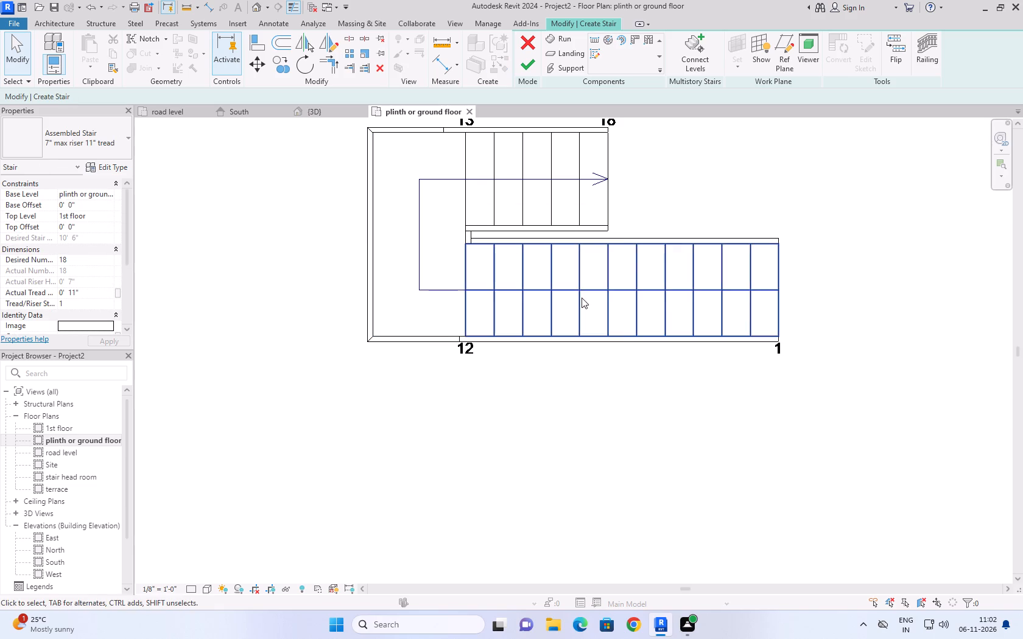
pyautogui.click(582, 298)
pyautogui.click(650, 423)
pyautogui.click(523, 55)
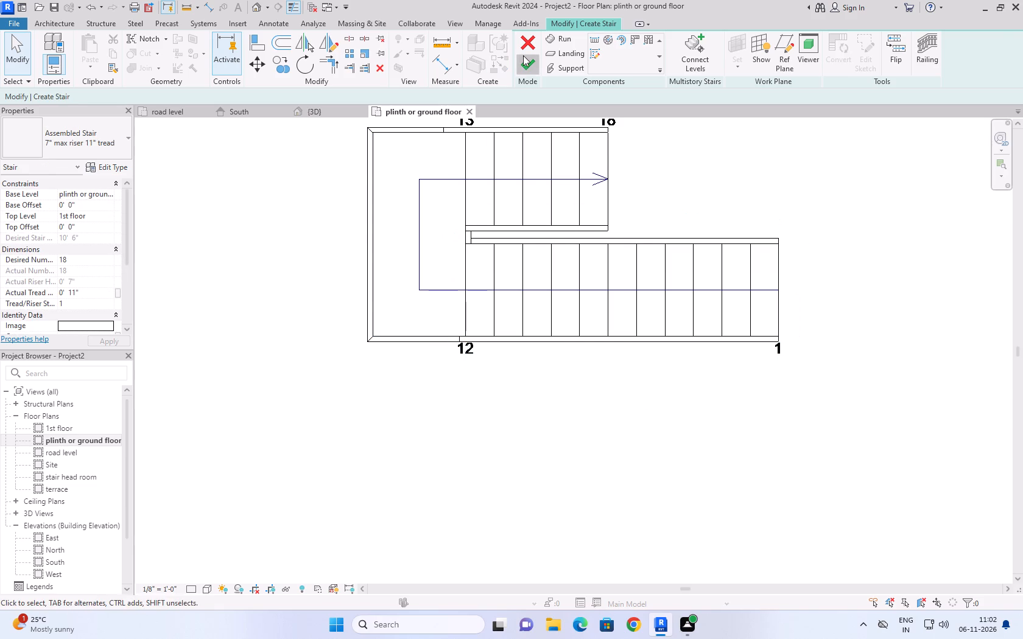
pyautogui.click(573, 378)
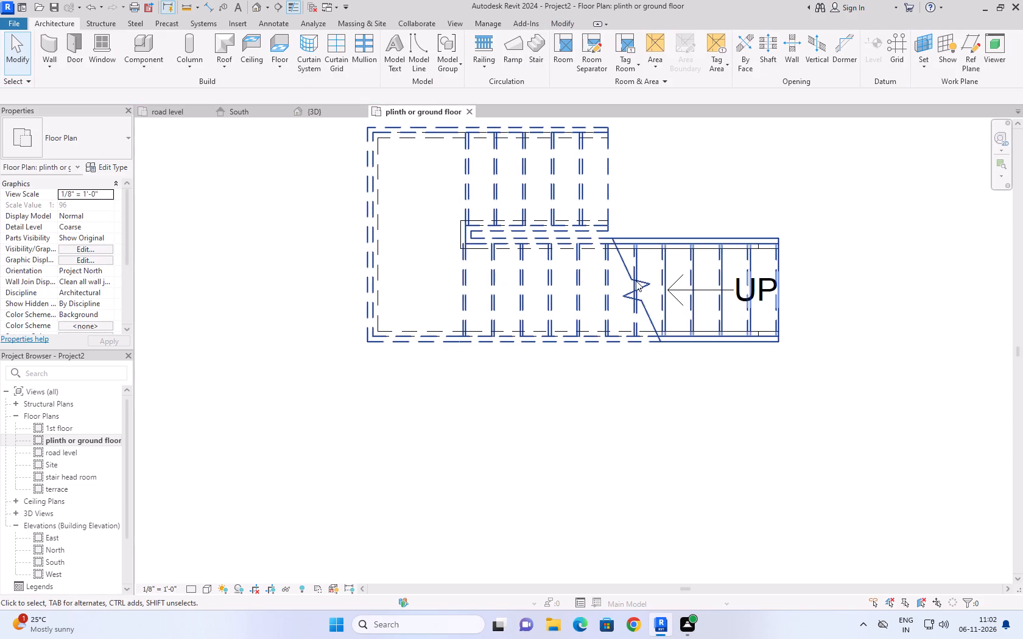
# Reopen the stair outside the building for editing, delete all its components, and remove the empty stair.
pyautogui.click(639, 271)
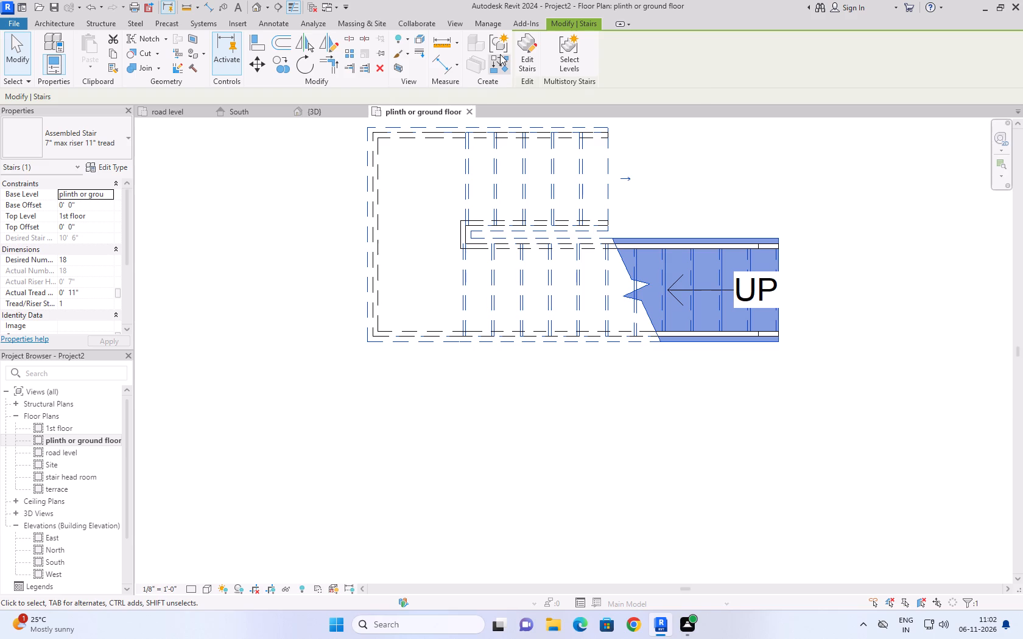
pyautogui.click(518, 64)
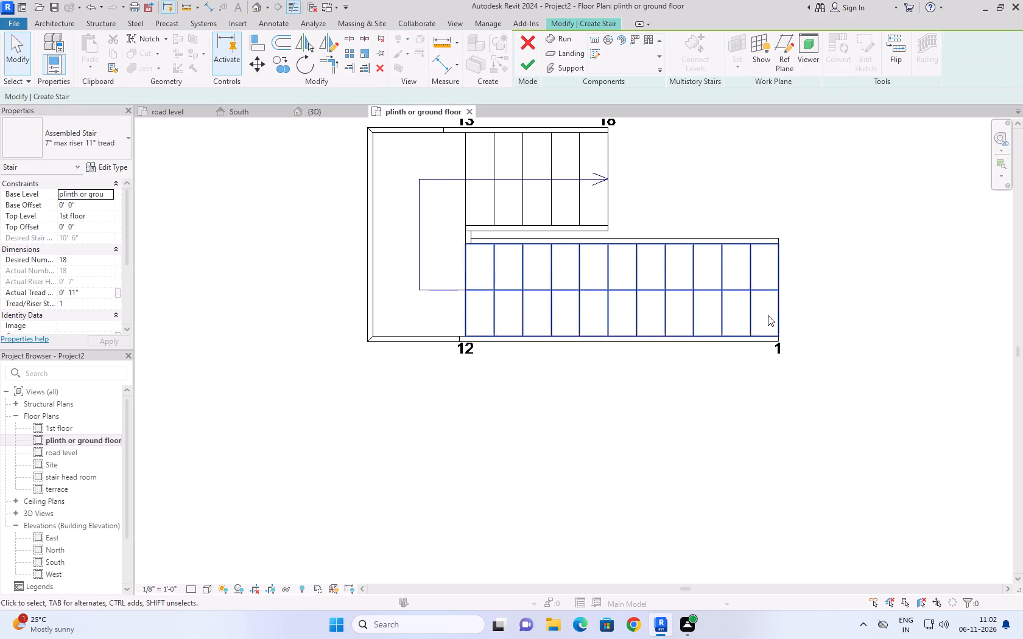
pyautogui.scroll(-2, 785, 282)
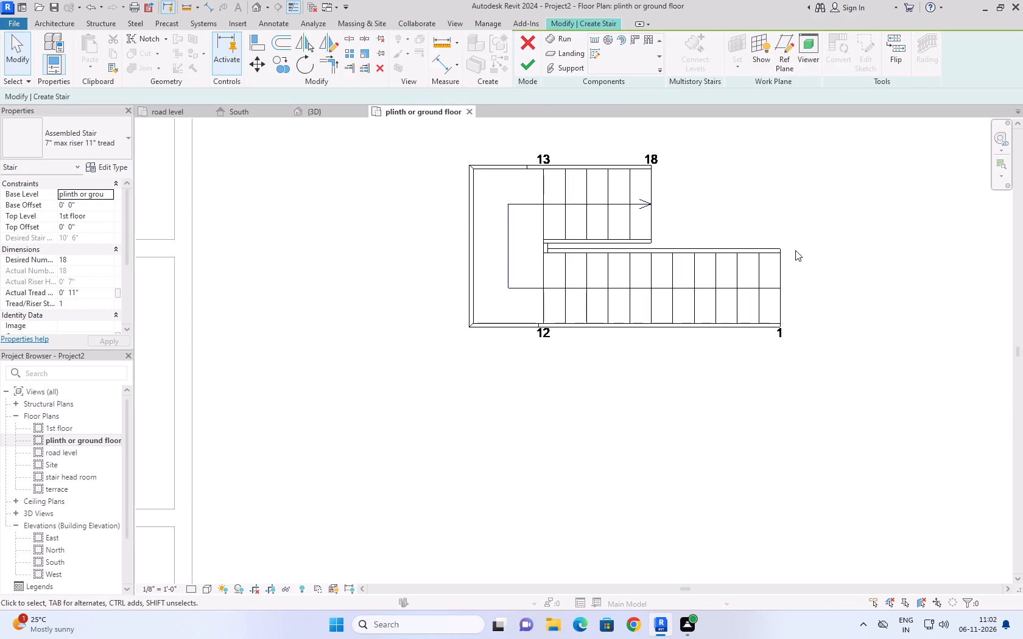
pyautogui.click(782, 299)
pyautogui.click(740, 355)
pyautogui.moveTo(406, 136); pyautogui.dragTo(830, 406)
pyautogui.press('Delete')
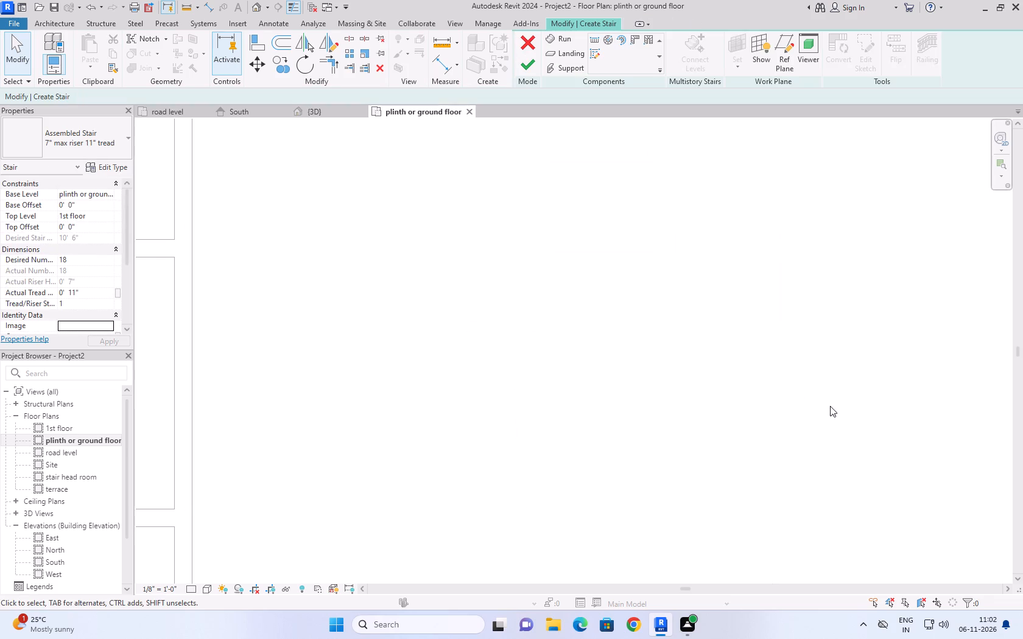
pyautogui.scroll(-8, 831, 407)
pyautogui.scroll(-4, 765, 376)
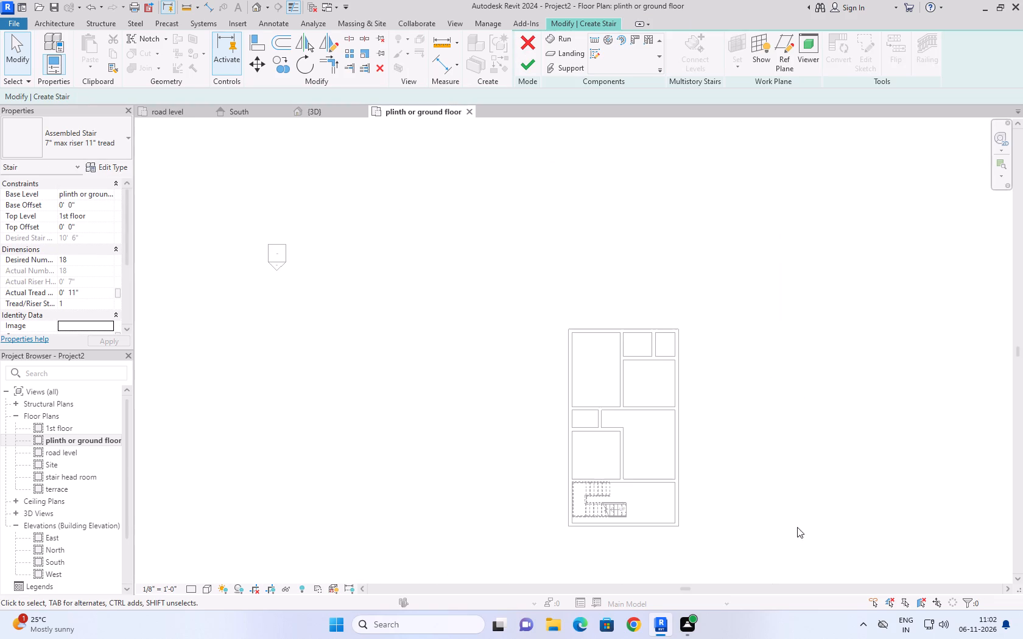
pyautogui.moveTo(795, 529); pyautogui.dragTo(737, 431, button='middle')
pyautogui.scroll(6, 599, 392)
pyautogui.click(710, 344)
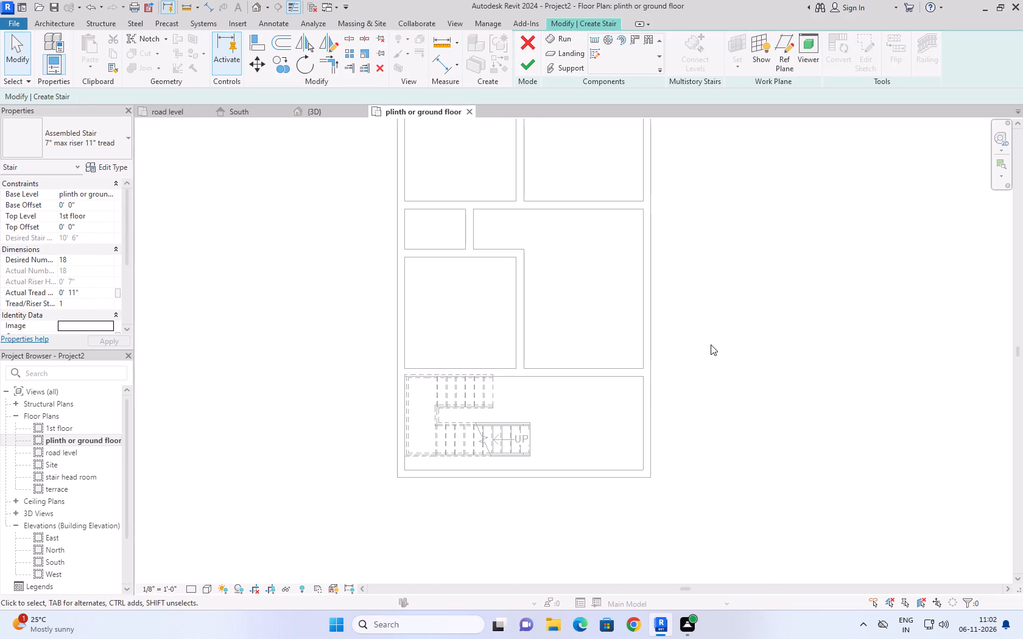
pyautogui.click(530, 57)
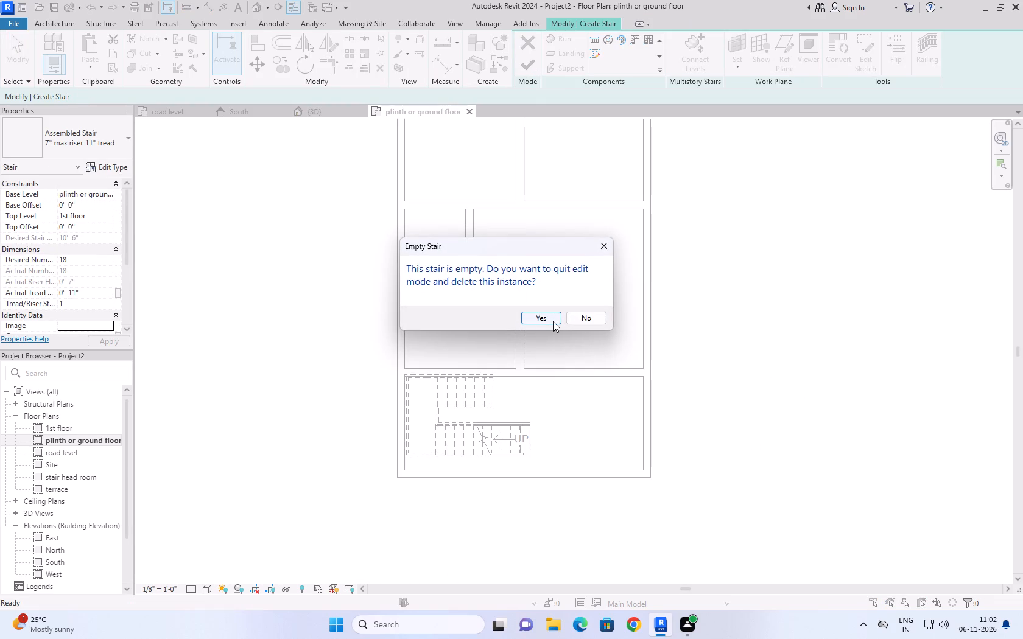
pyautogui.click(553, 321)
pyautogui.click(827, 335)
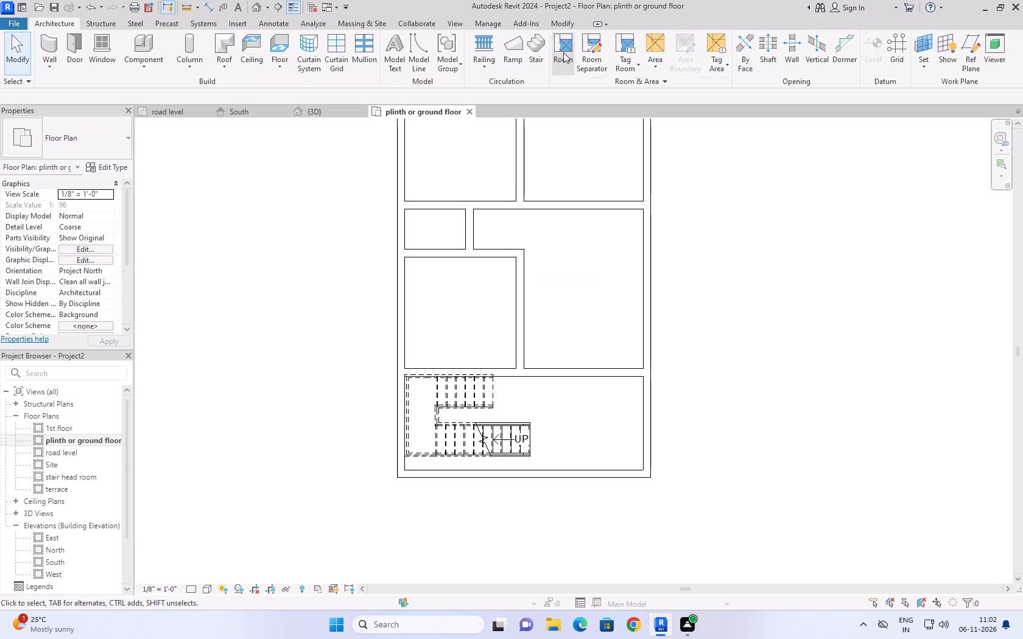
# Start a sketched stair run and draw its stepped boundary from the stair room's northeast inner corner: 11" south, 6" west, 11" south, 6" west, 11" south.
pyautogui.click(535, 43)
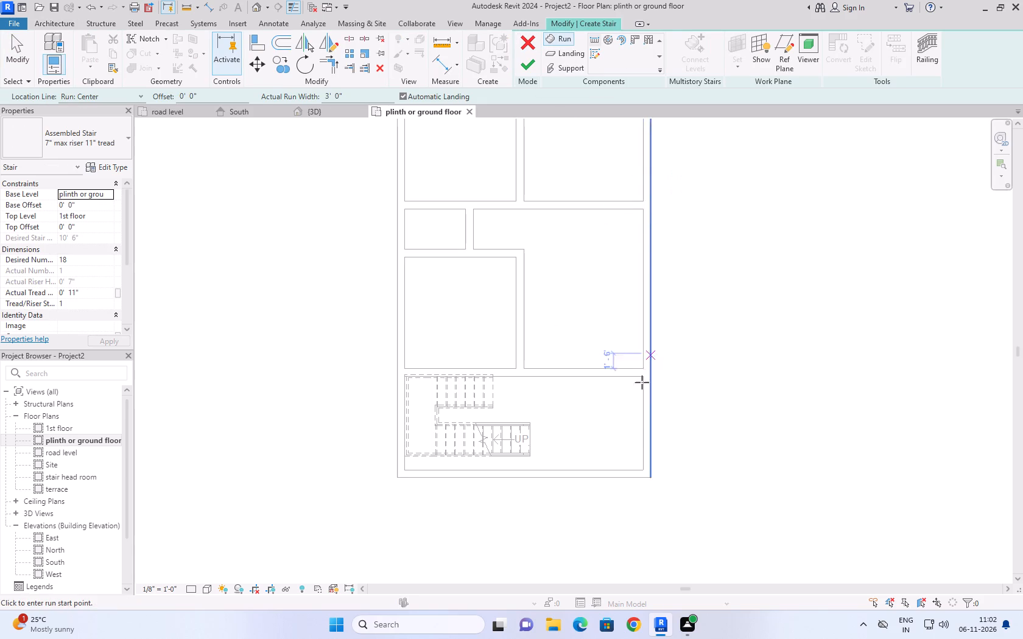
pyautogui.scroll(4, 632, 416)
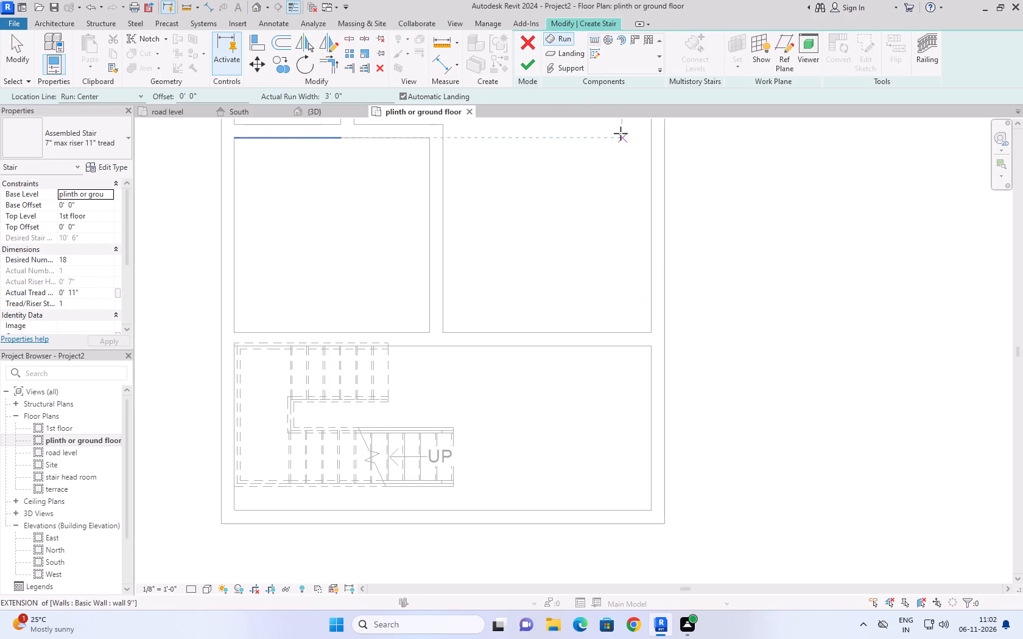
pyautogui.click(599, 49)
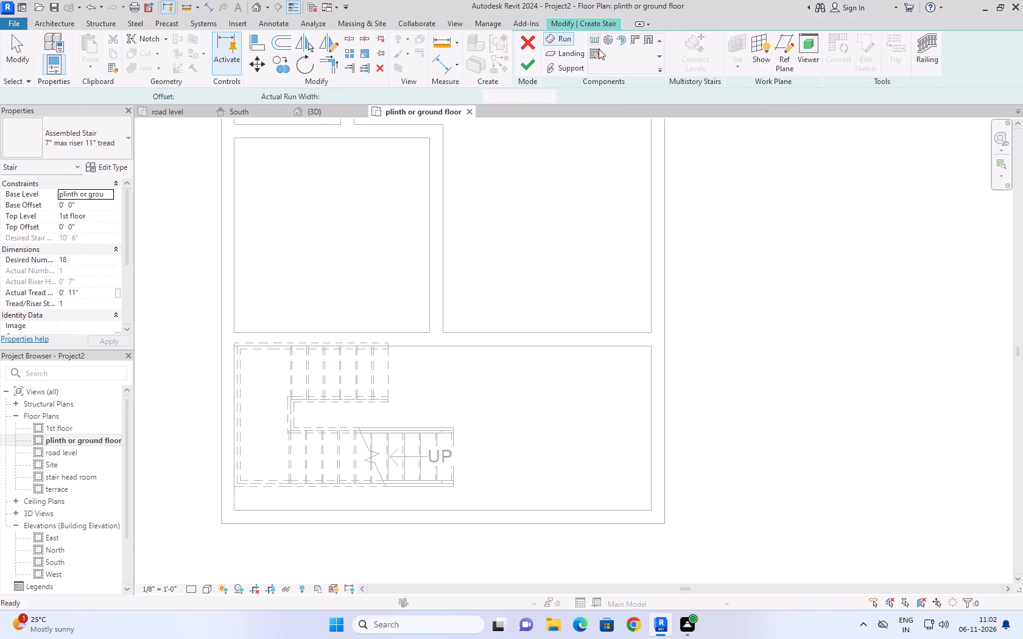
pyautogui.click(562, 40)
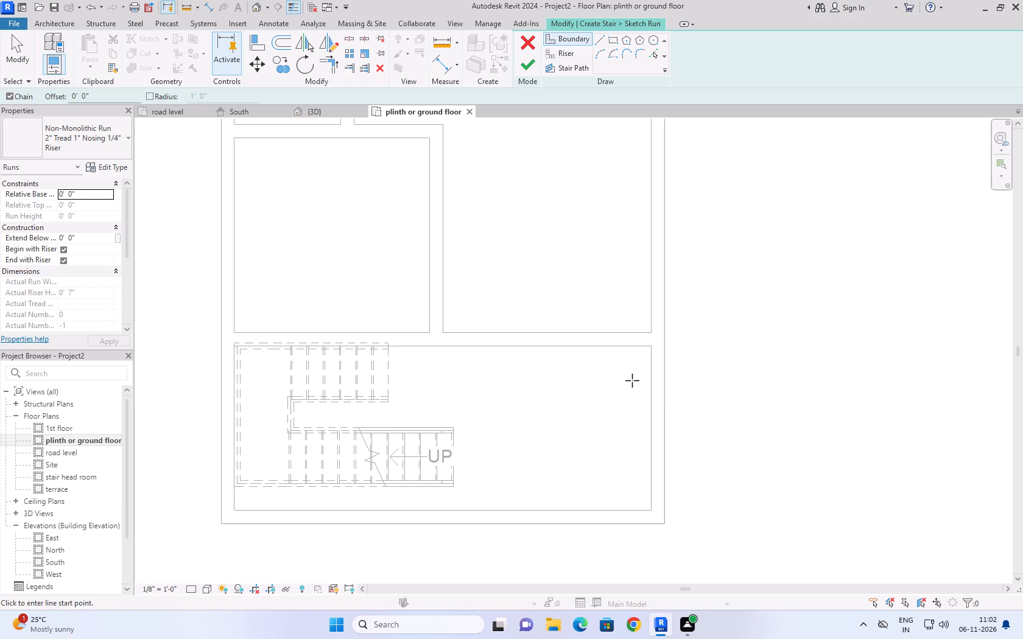
pyautogui.click(569, 55)
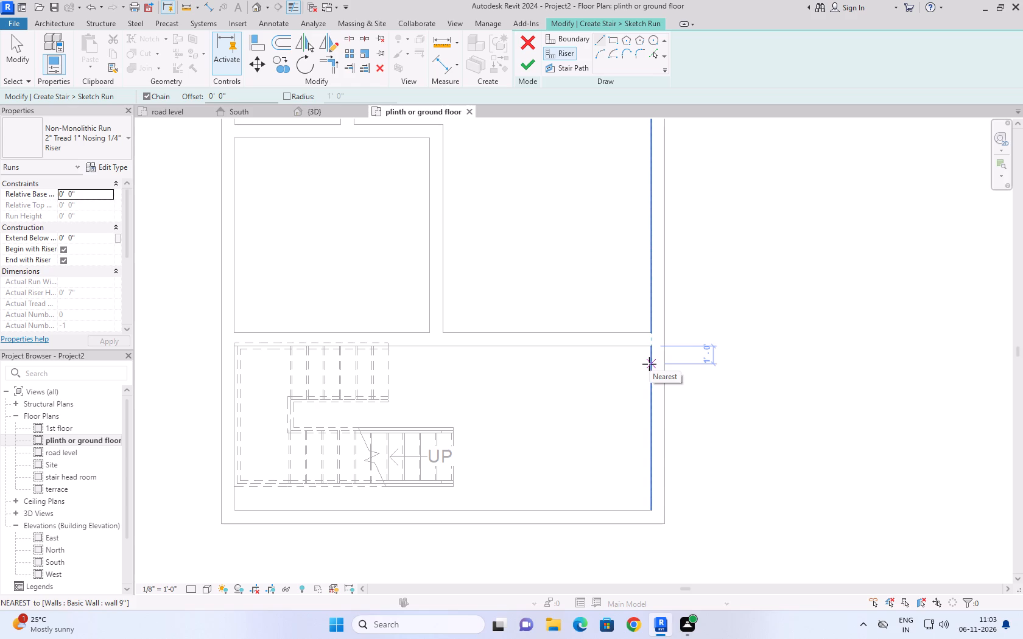
pyautogui.click(567, 41)
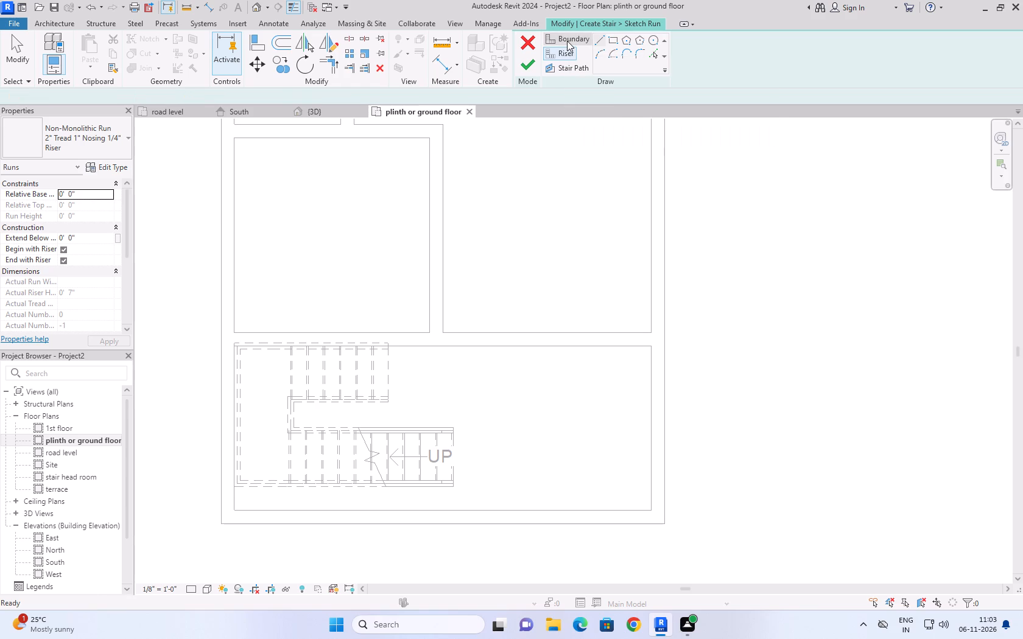
pyautogui.click(649, 346)
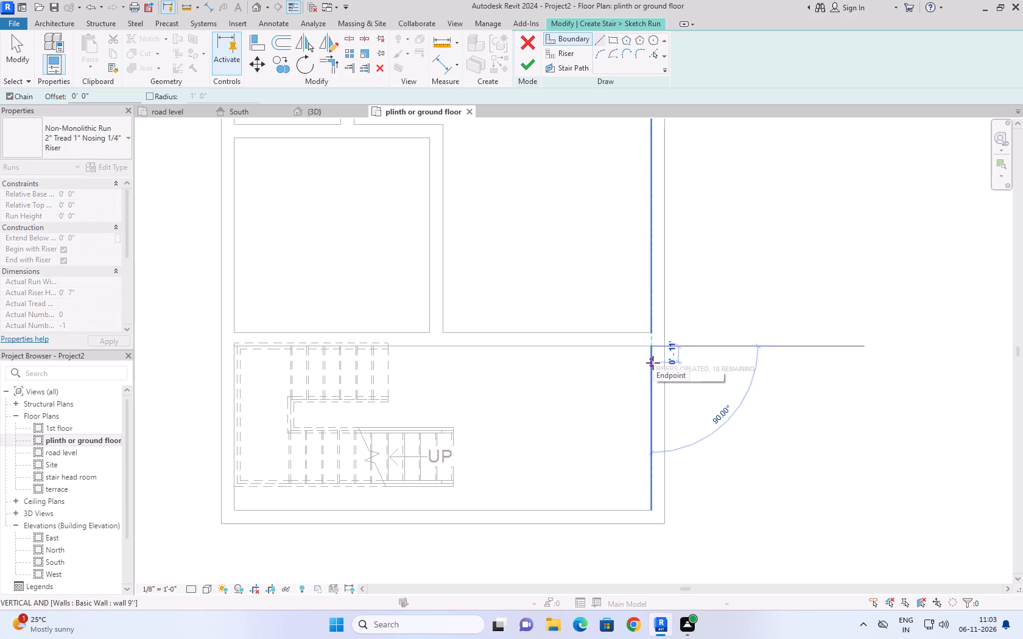
pyautogui.write("11''")
pyautogui.press('Return')
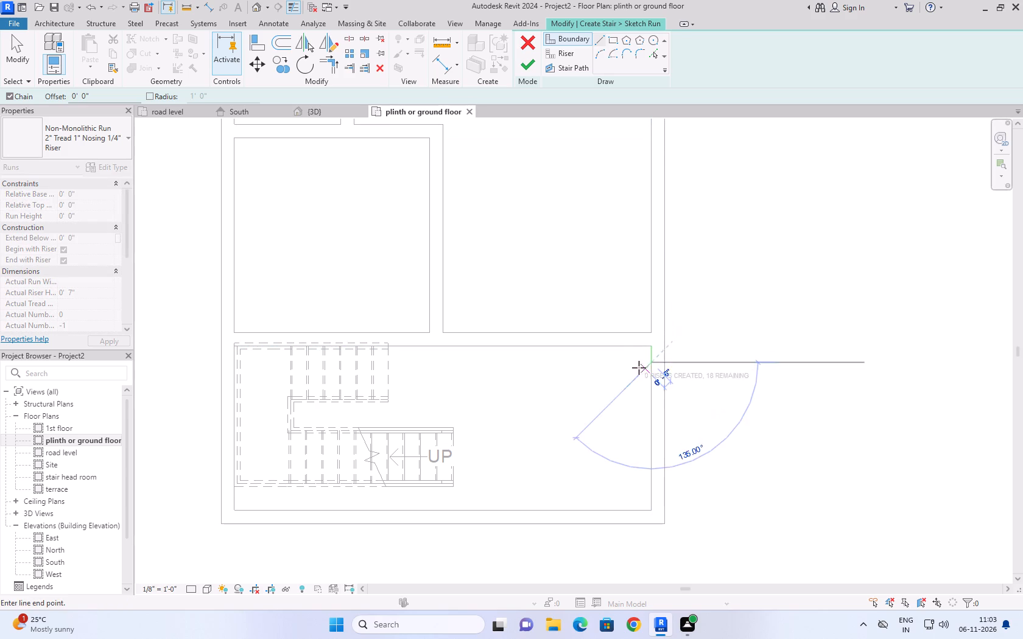
pyautogui.write("6''")
pyautogui.press('Return')
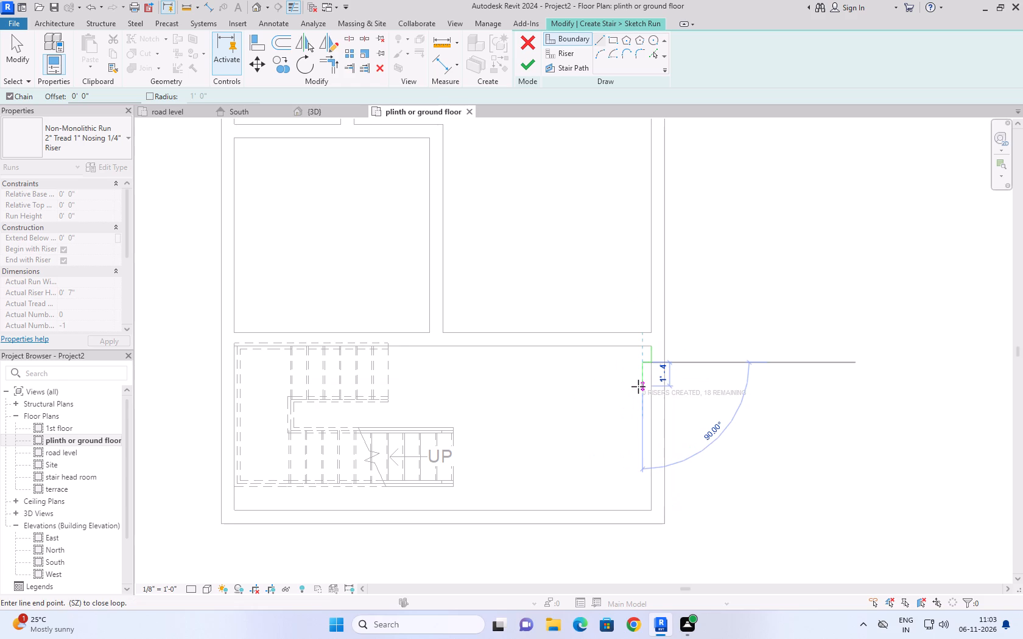
pyautogui.write("11''")
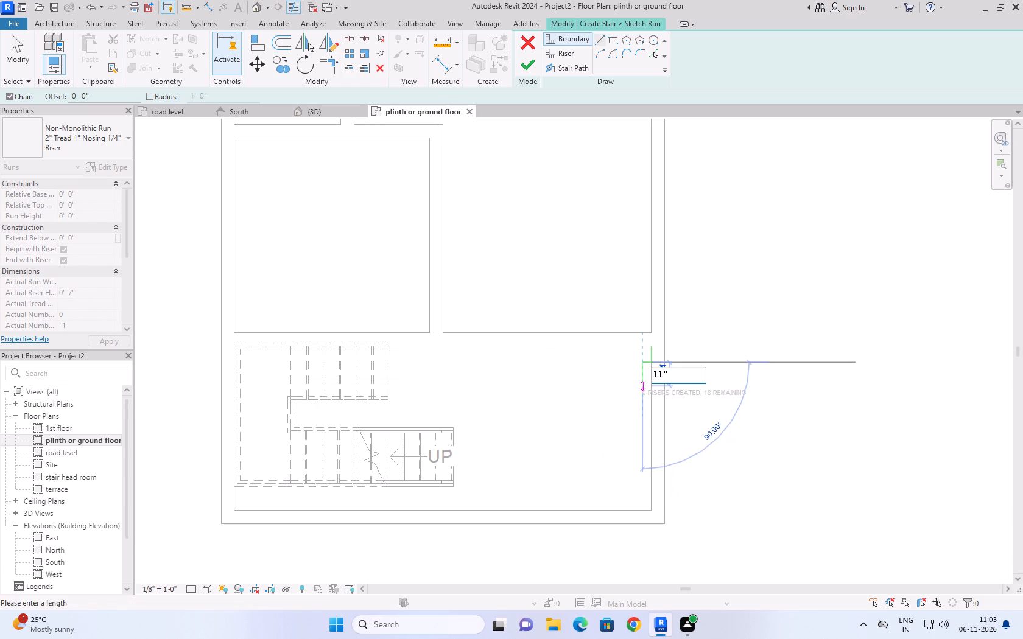
pyautogui.press('Return')
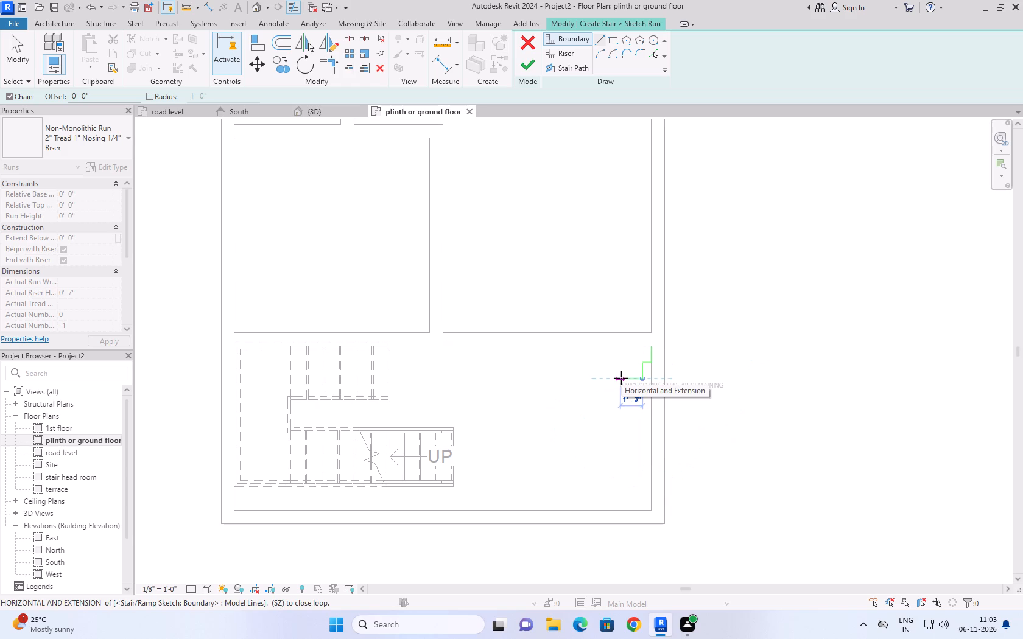
pyautogui.write("6''")
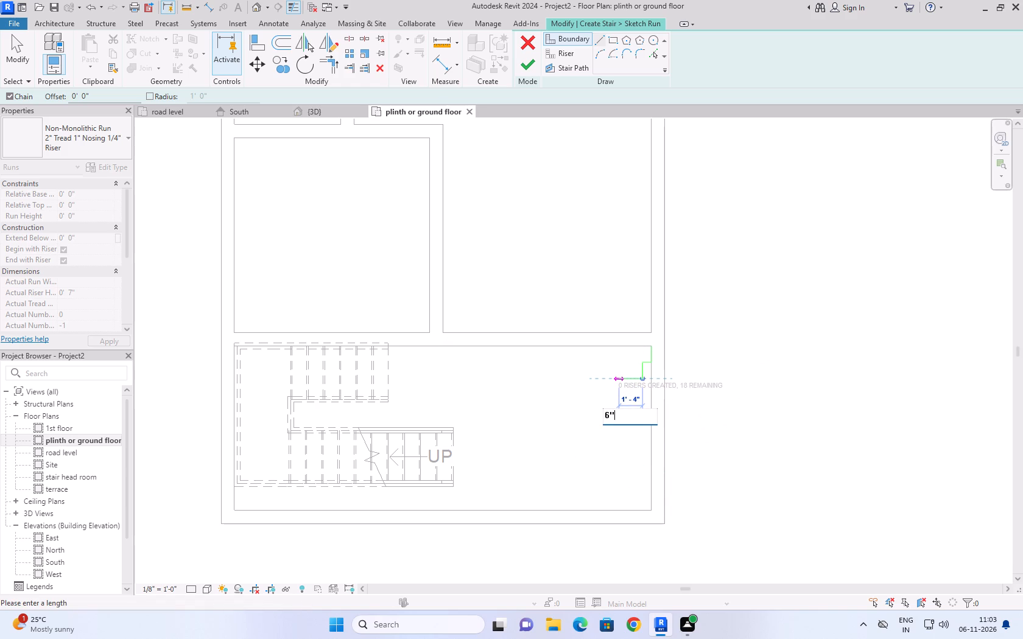
pyautogui.press('Return')
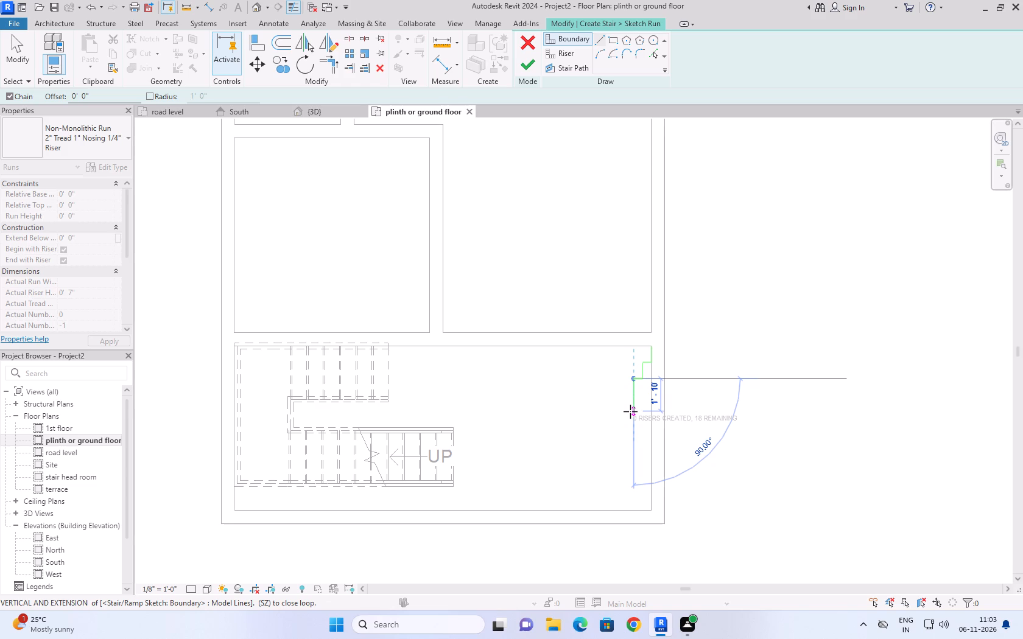
pyautogui.write("11''")
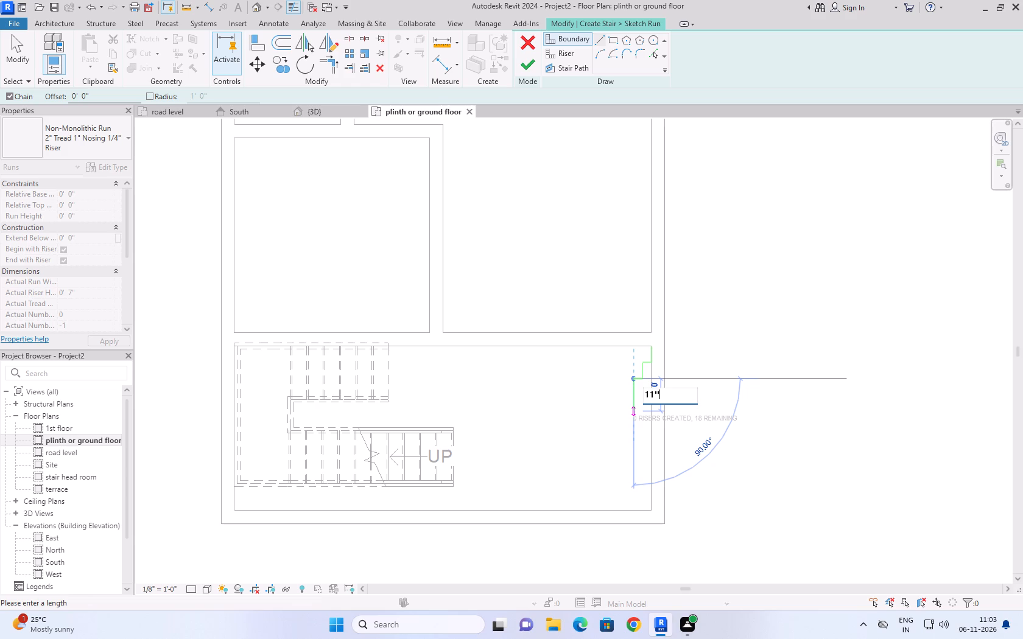
pyautogui.press('Return')
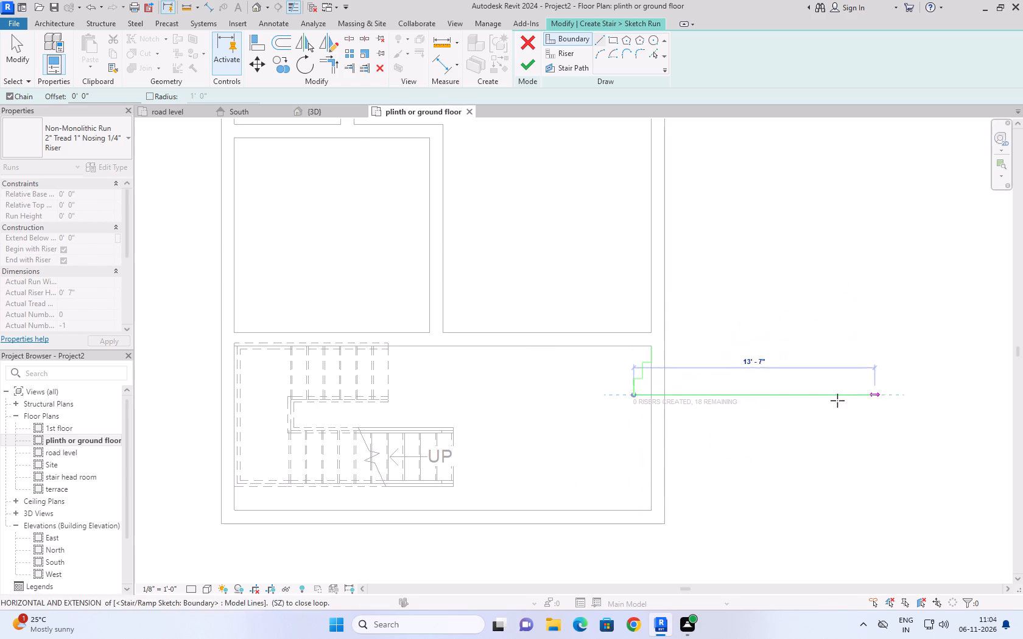
pyautogui.press('Escape')
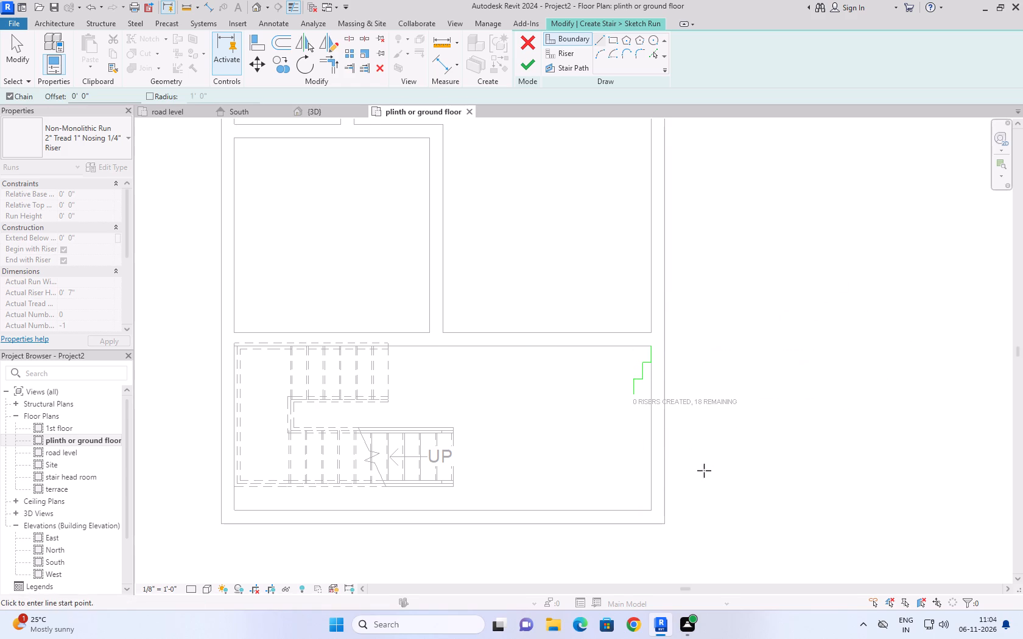
# Sketch connected riser lines from the stepped boundary's lower end: about 6' 6" west, 11" north, and about 6' 6" back east to the boundary.
pyautogui.click(564, 57)
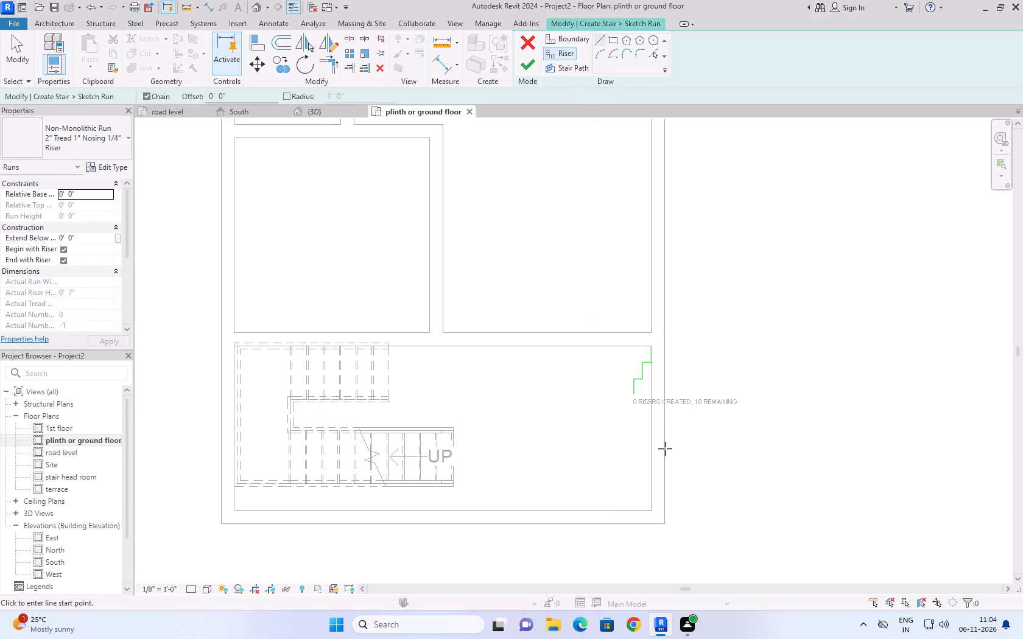
pyautogui.scroll(5, 630, 407)
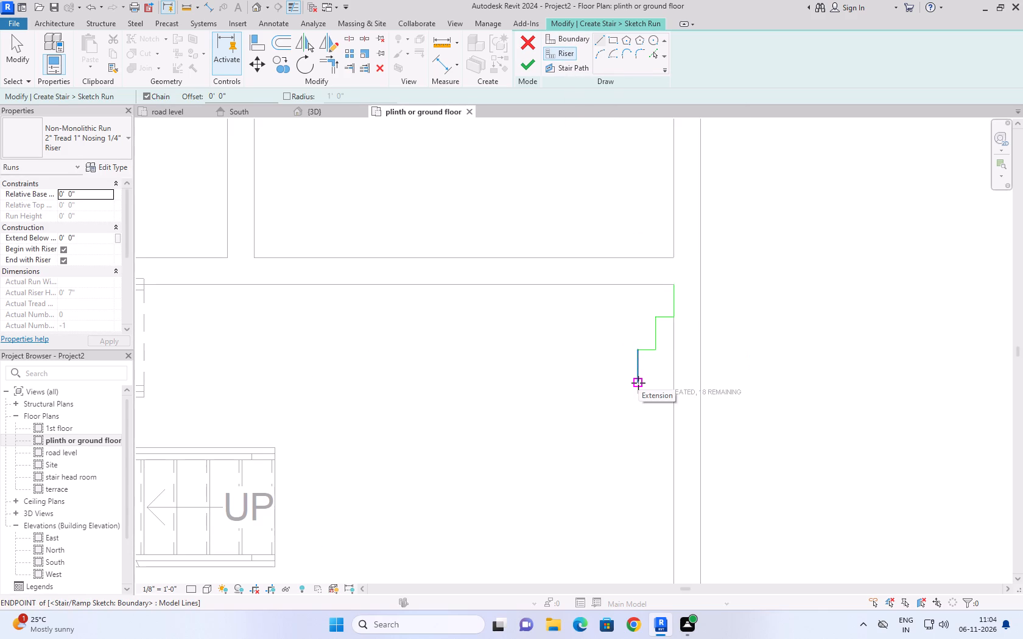
pyautogui.click(638, 383)
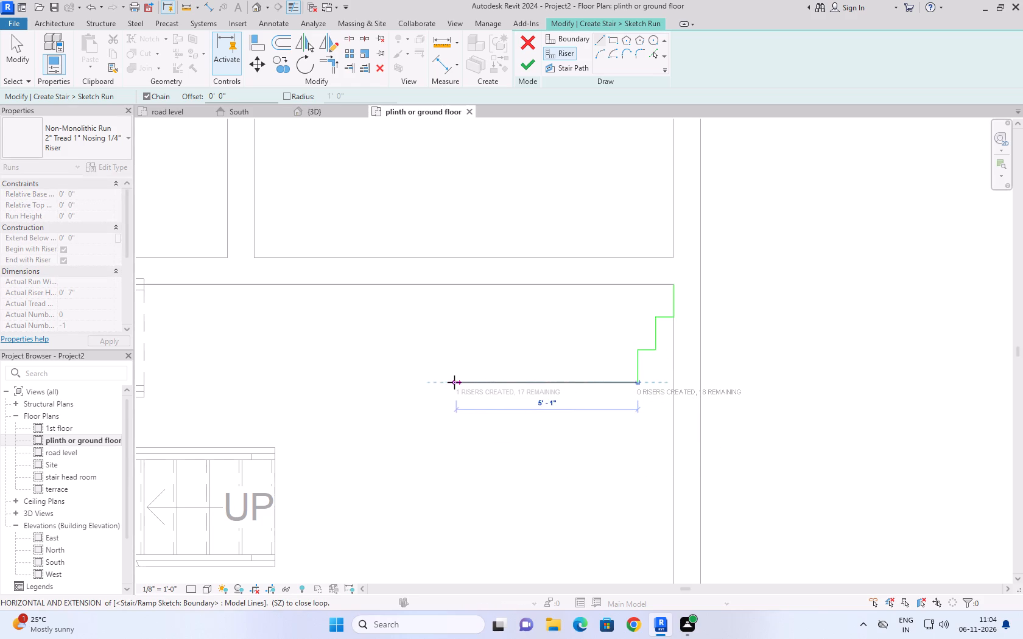
pyautogui.click(405, 379)
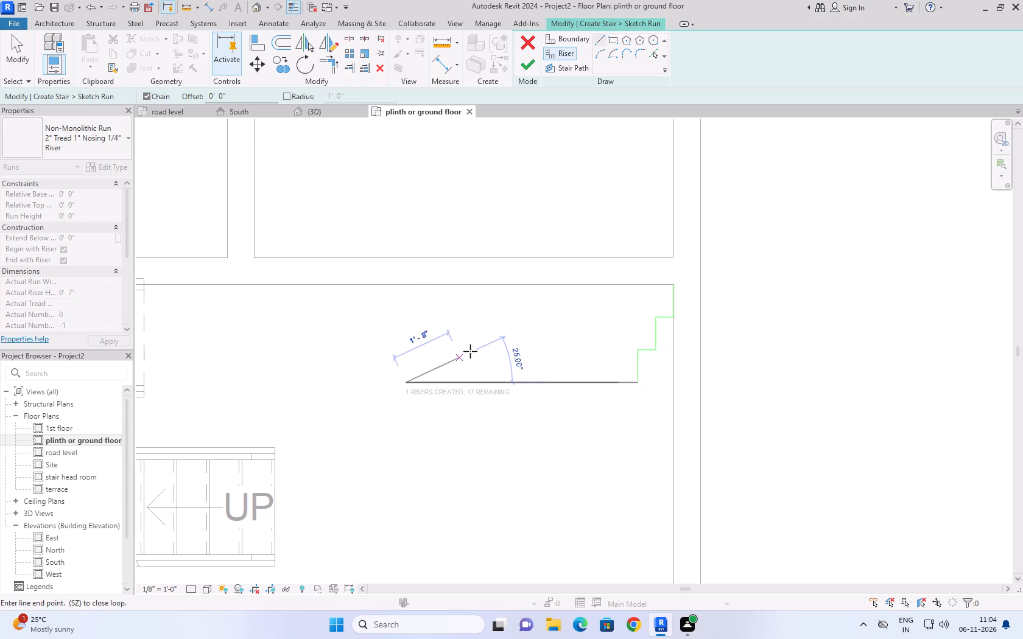
pyautogui.click(404, 351)
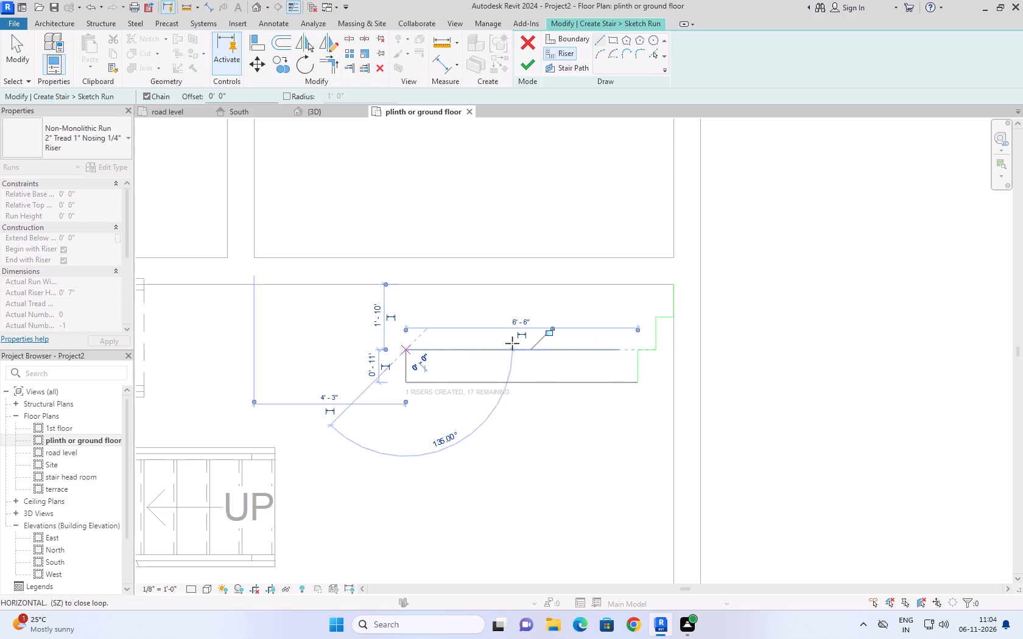
pyautogui.click(637, 352)
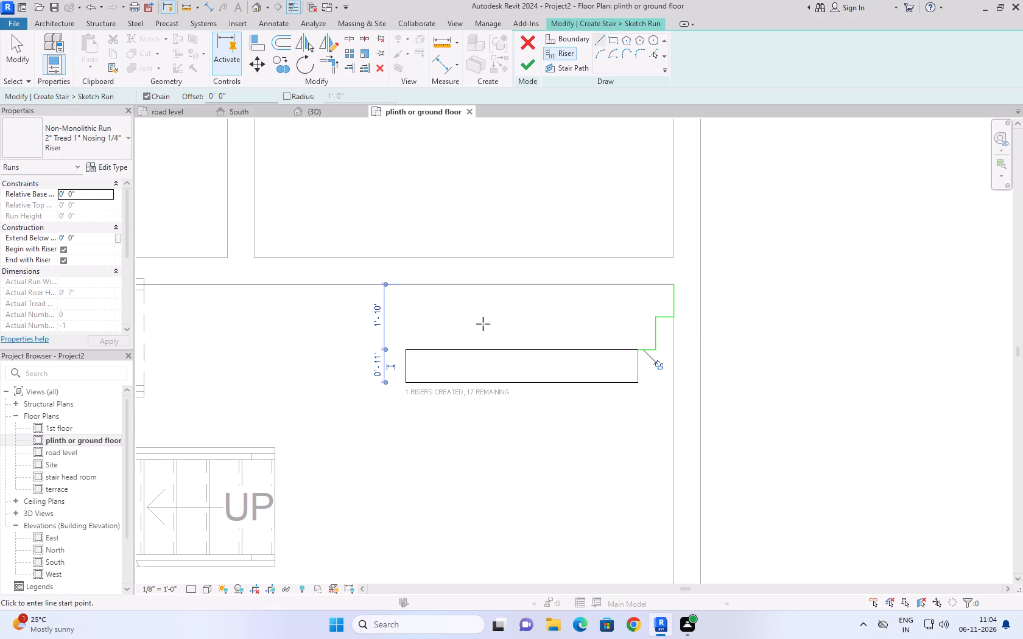
# Sketch another riser line about 6' 6" long, 11" north of the riser outline, continue it 6" west, and add an 11" segment up to the wall.
pyautogui.click(639, 318)
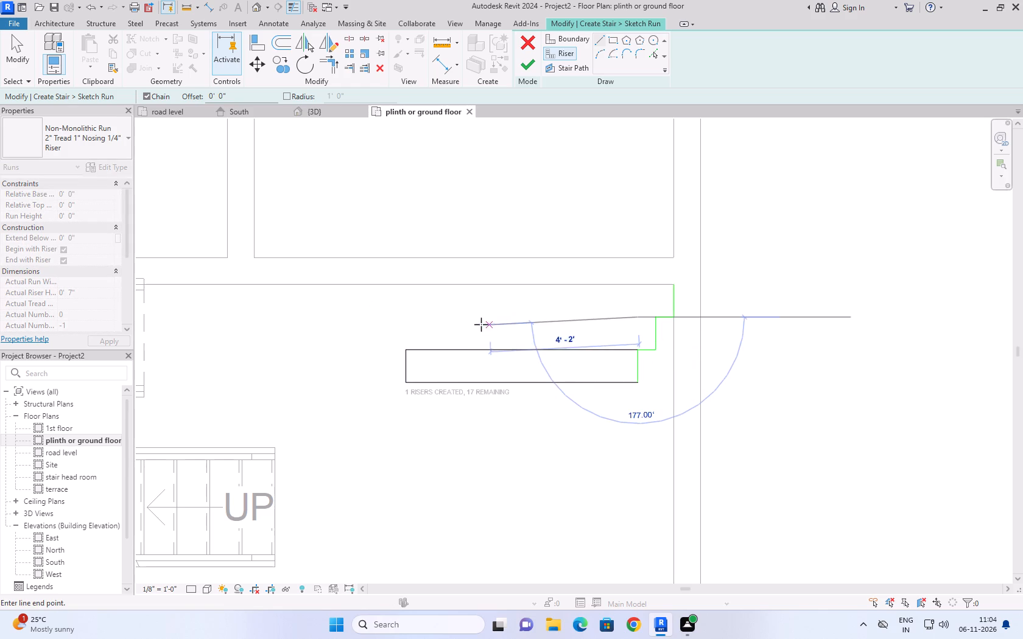
pyautogui.click(406, 318)
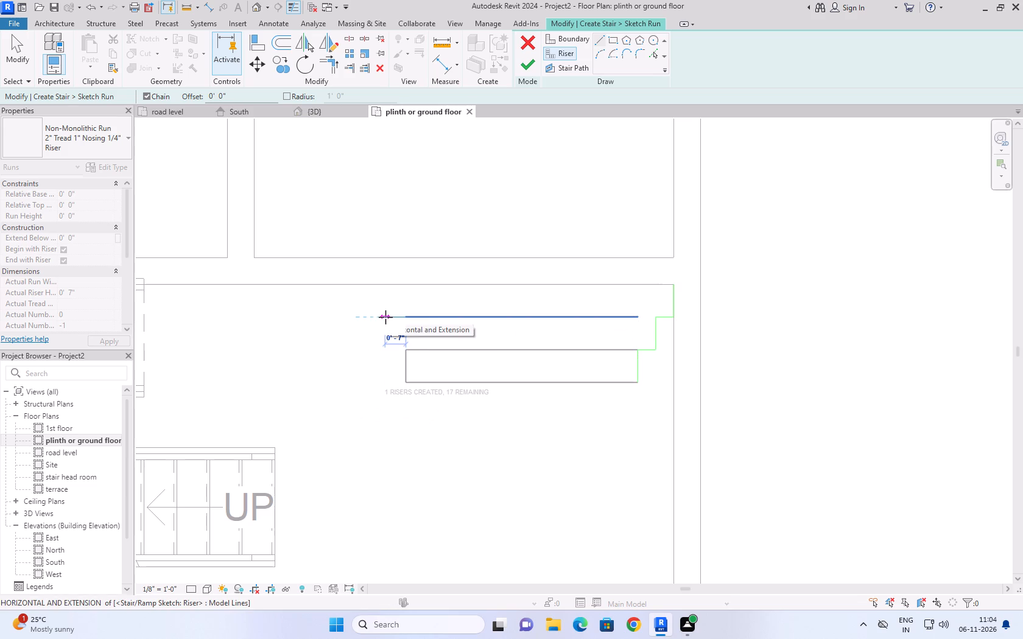
pyautogui.write("6''")
pyautogui.press('Return')
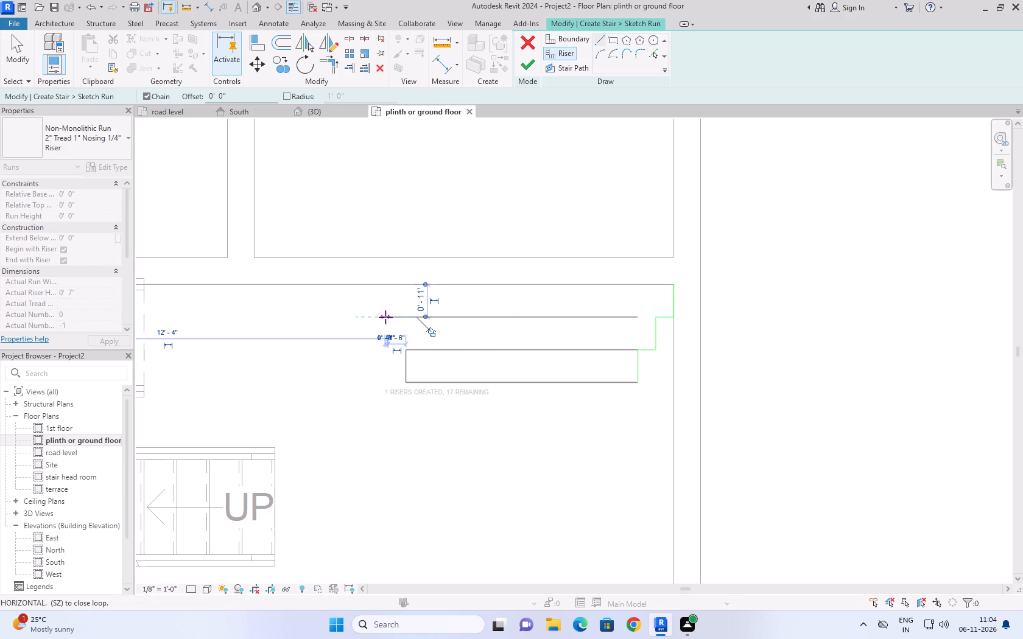
pyautogui.click(388, 285)
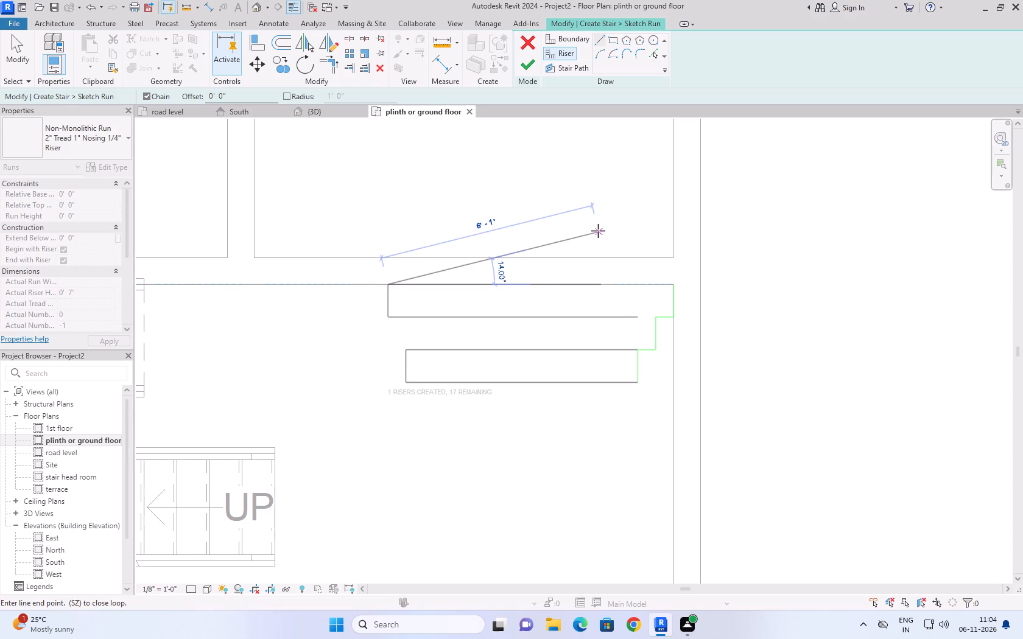
pyautogui.press('Escape')
pyautogui.press('Escape')
pyautogui.press('Escape')
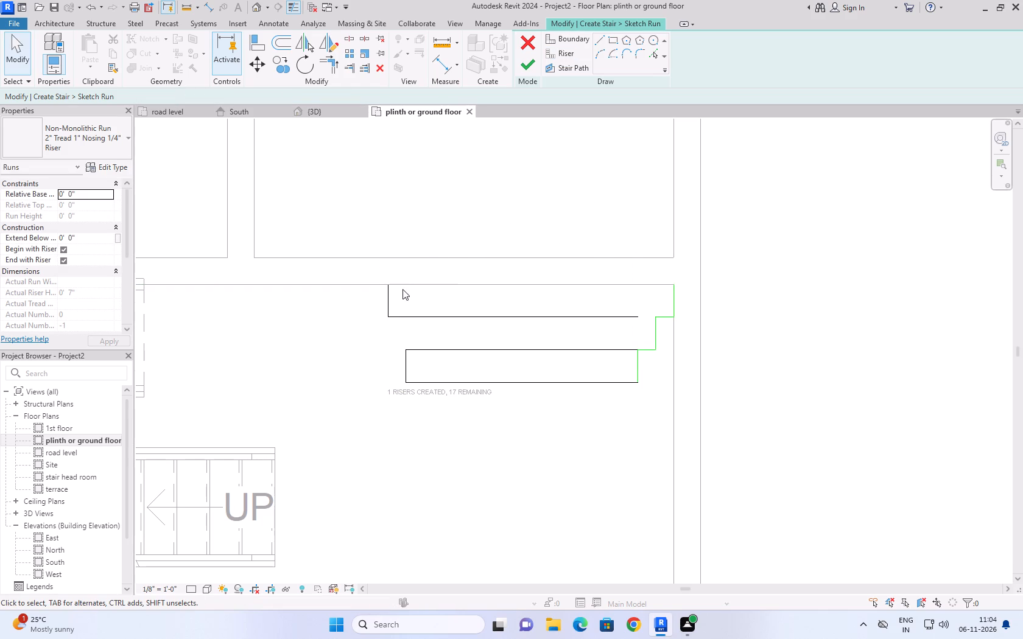
# Delete the short vertical riser segment joining the upper riser line's west end to the wall.
pyautogui.click(390, 298)
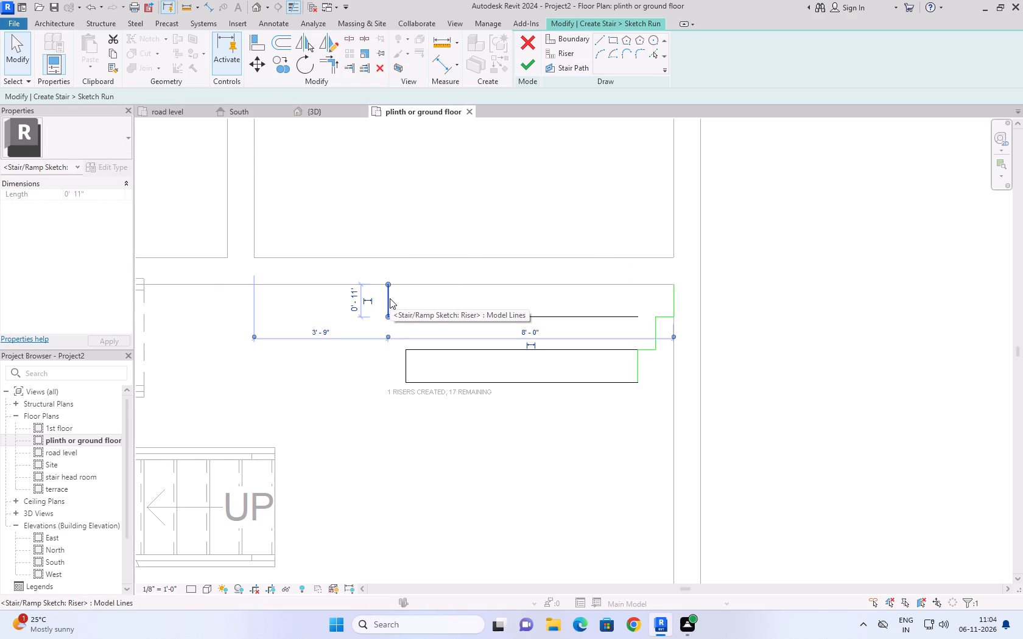
pyautogui.press('Delete')
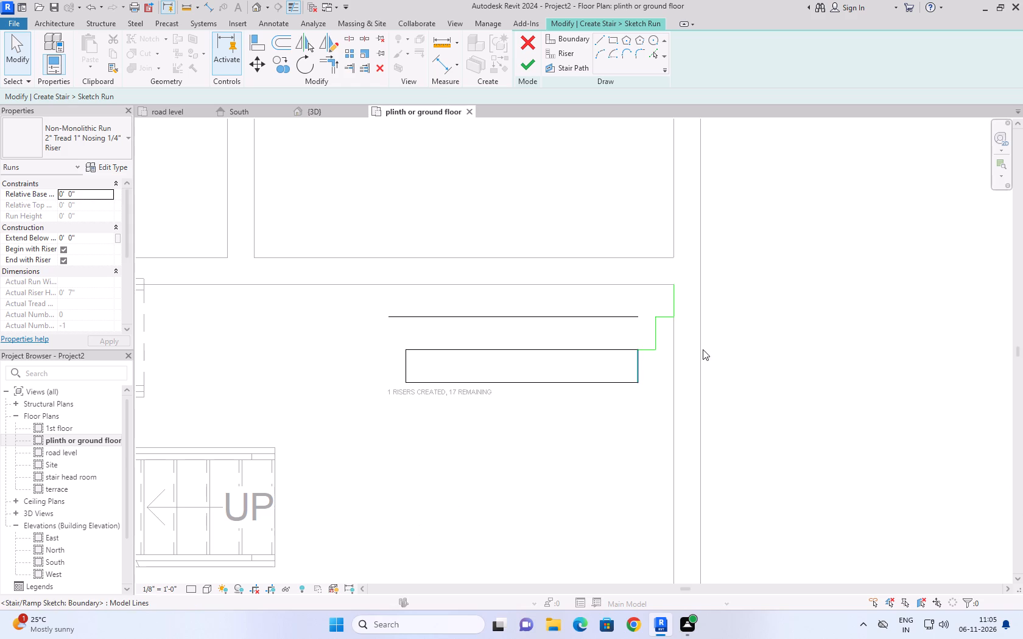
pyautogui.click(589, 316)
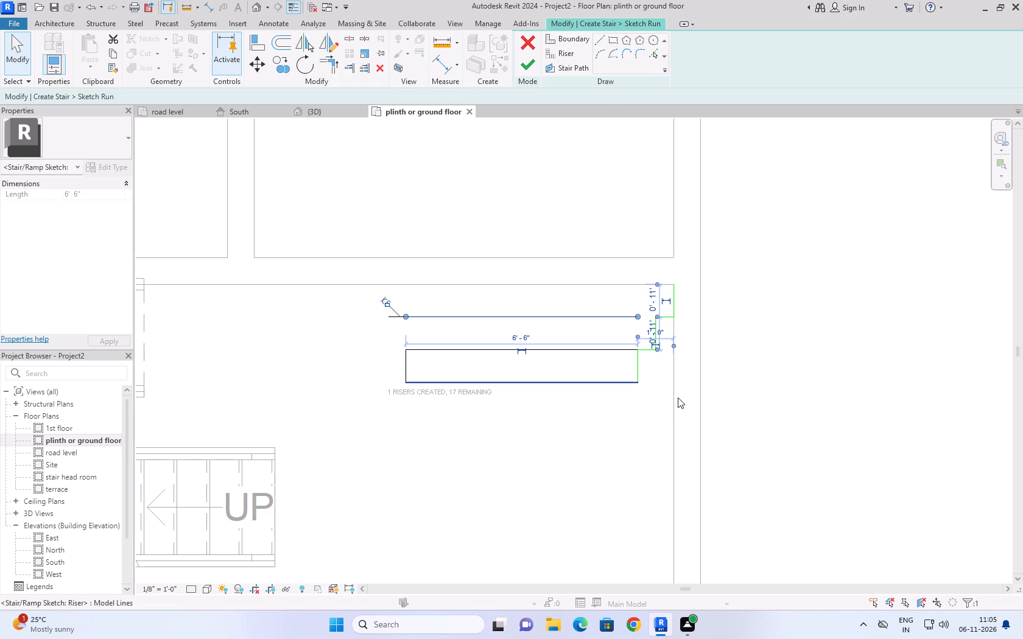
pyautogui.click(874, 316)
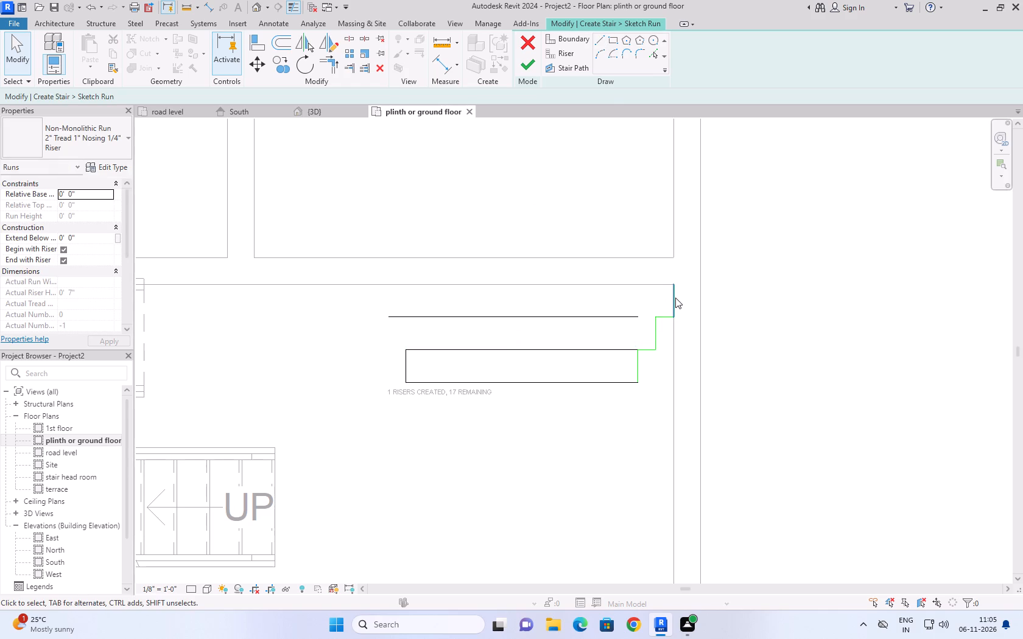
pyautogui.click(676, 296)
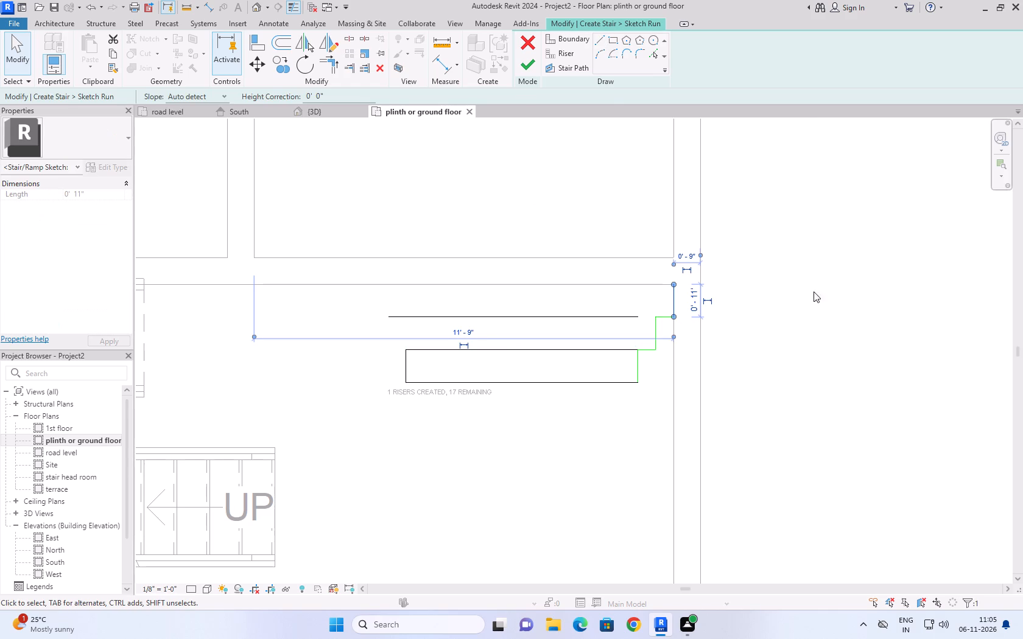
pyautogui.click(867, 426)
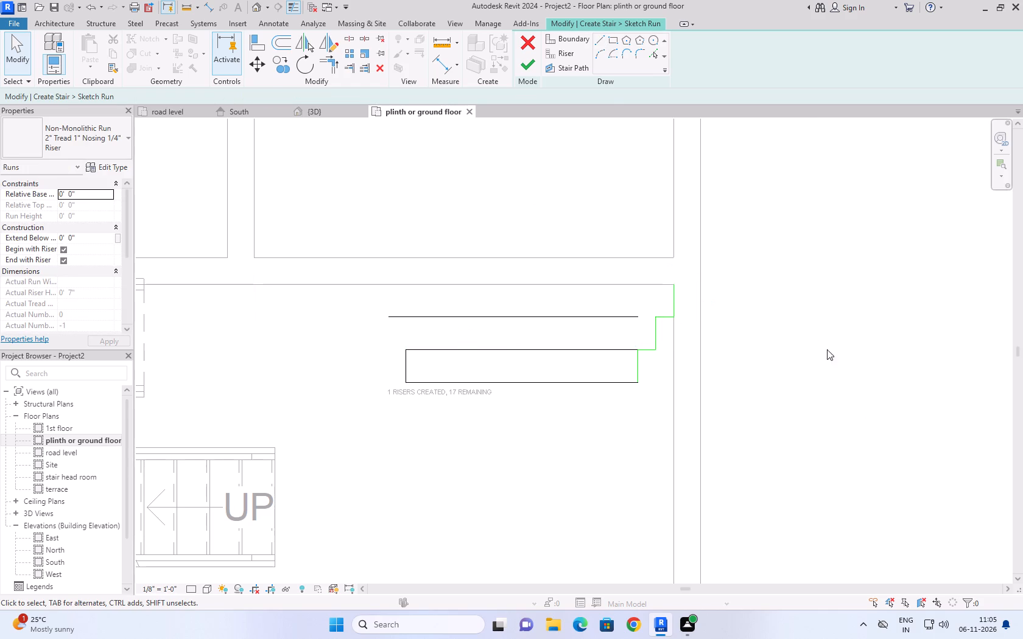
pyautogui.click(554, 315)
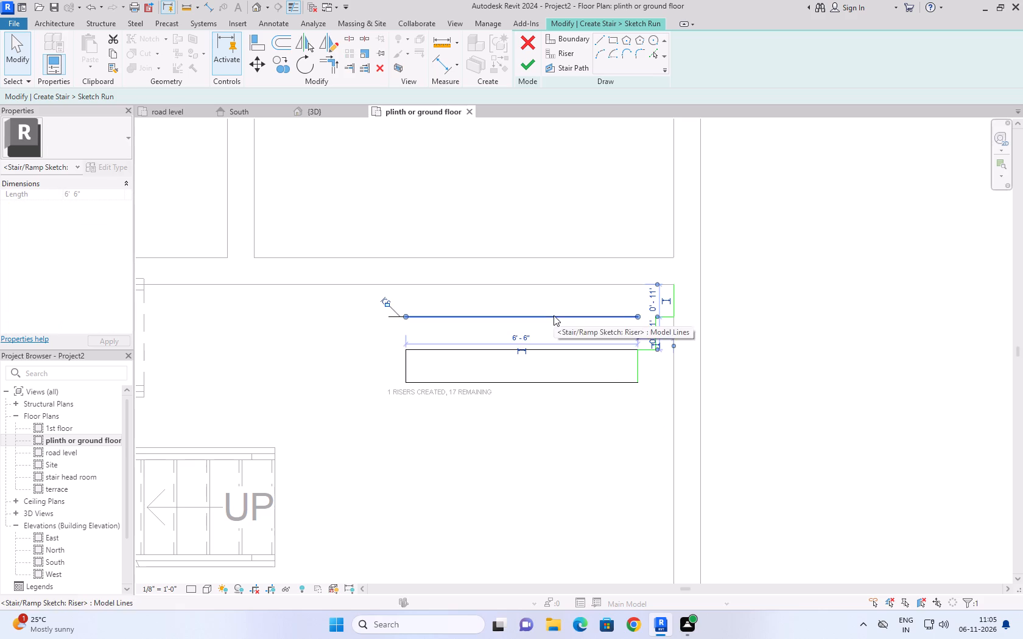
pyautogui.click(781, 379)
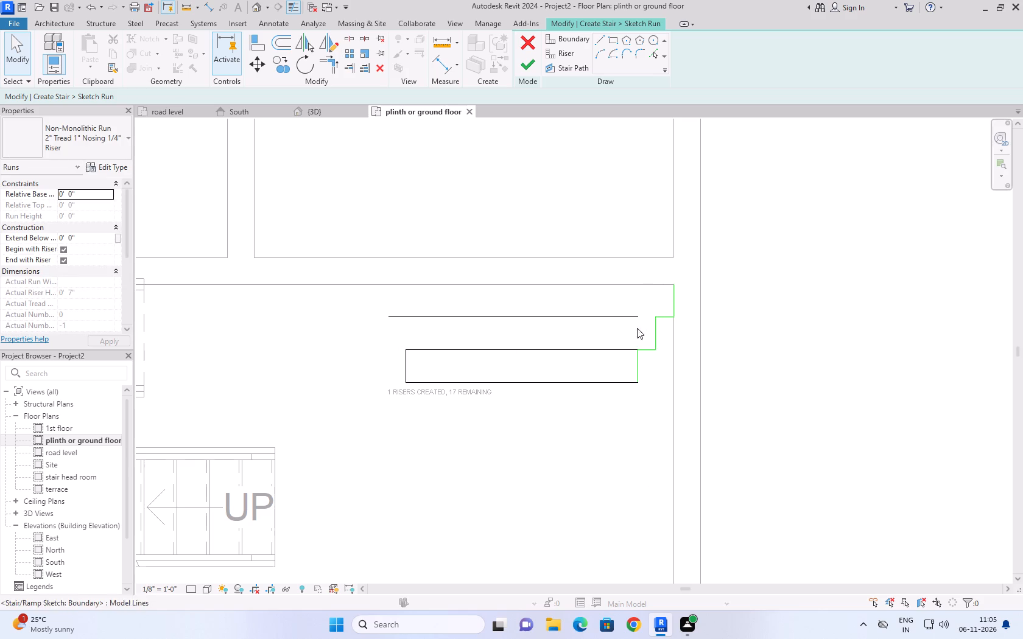
# Delete the 6" riser segment at the west end of the upper riser line.
pyautogui.click(608, 315)
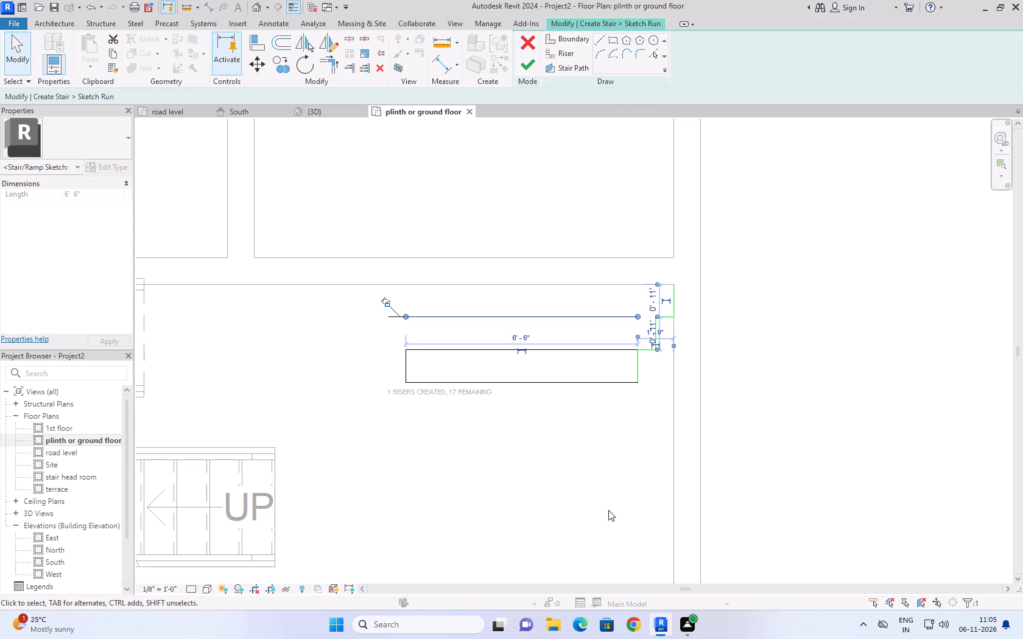
pyautogui.click(340, 406)
pyautogui.click(393, 315)
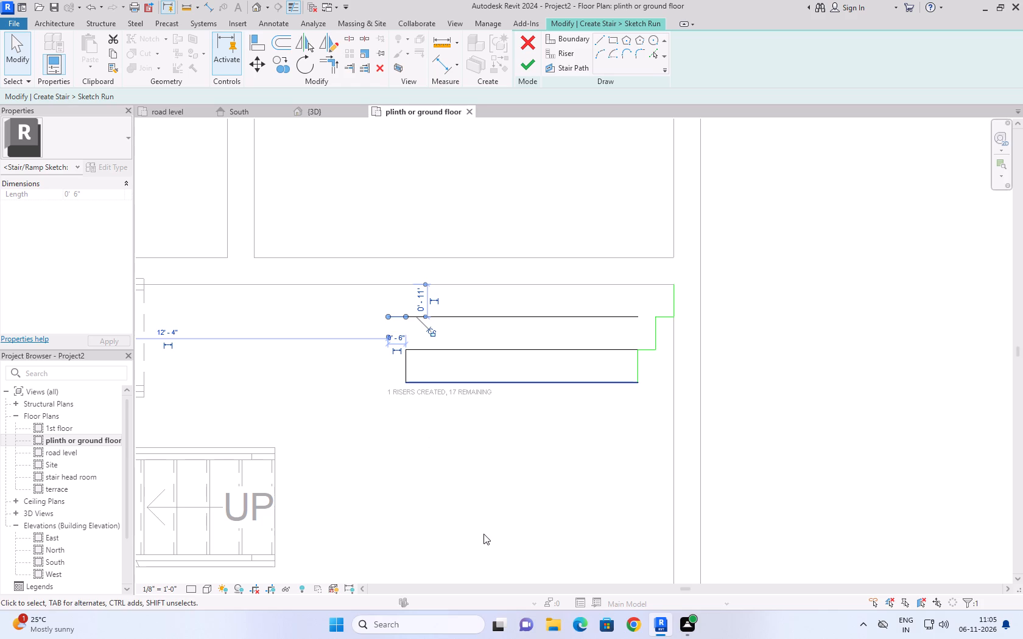
pyautogui.press('Delete')
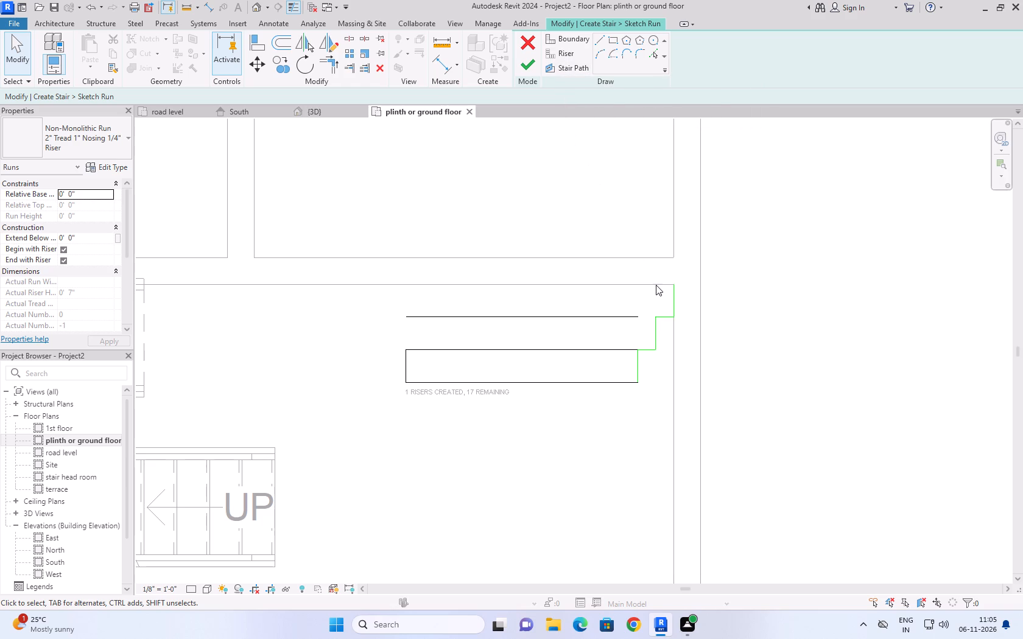
# Draw boundary lines from the northeast corner: 7' 6" plus 6" west, 11" south, 6" east, and 11" between the upper two risers' west ends.
pyautogui.click(579, 44)
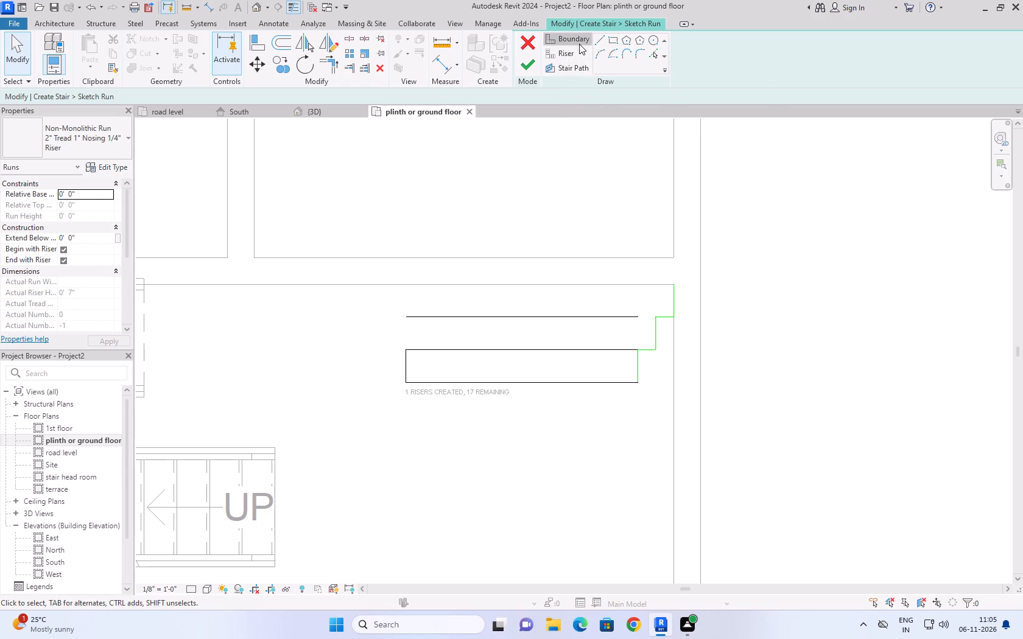
pyautogui.click(673, 285)
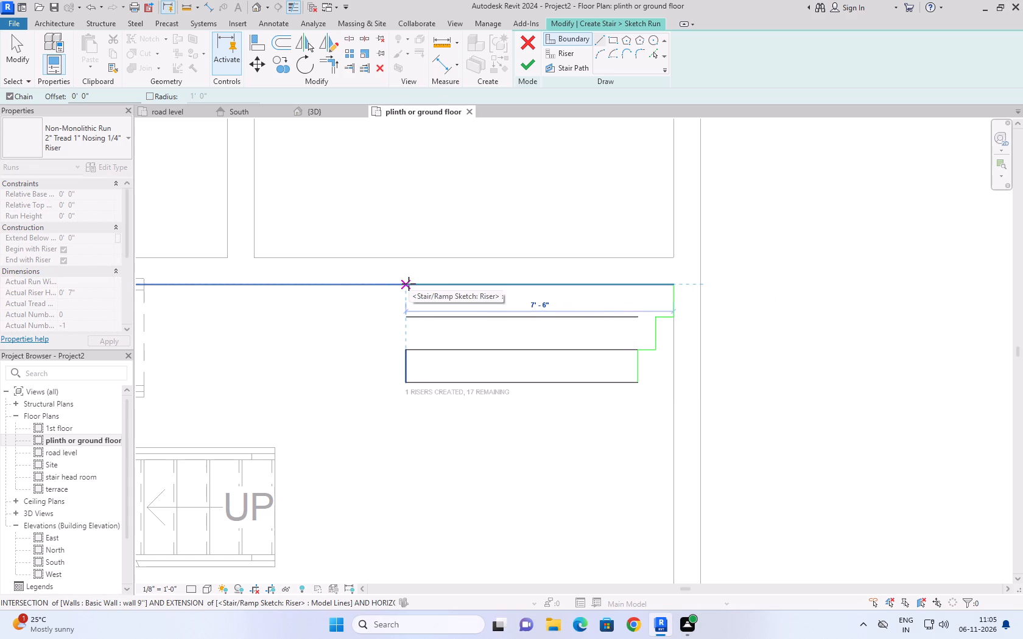
pyautogui.click(409, 284)
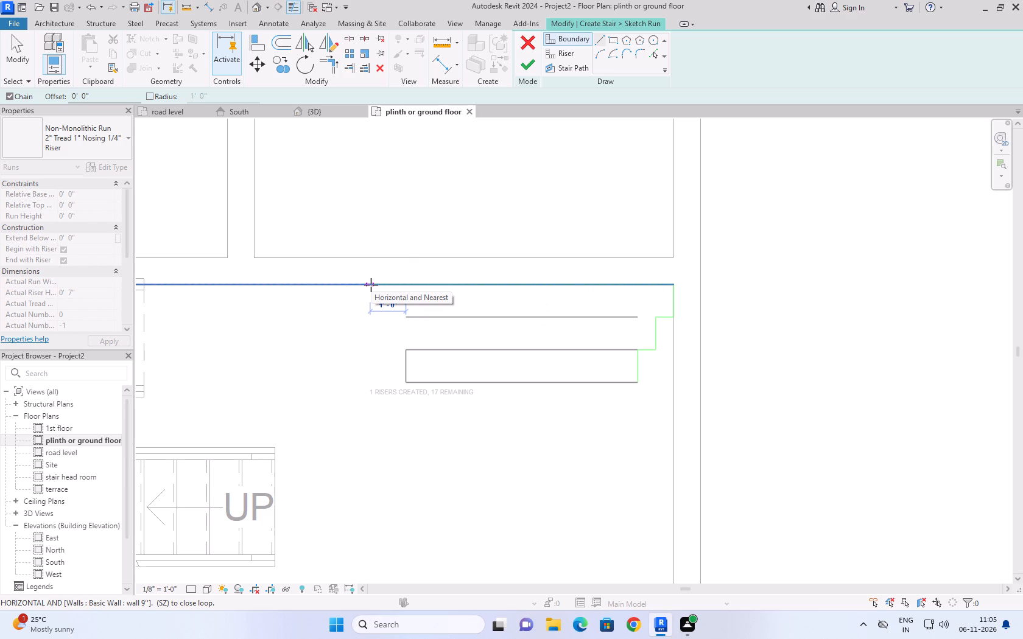
pyautogui.write("6''")
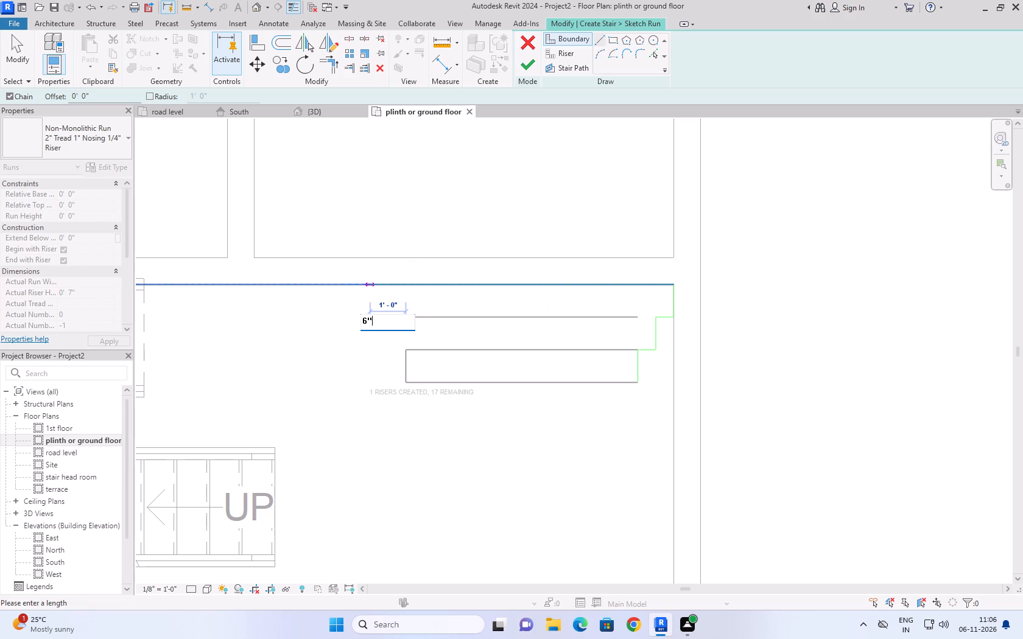
pyautogui.press('Return')
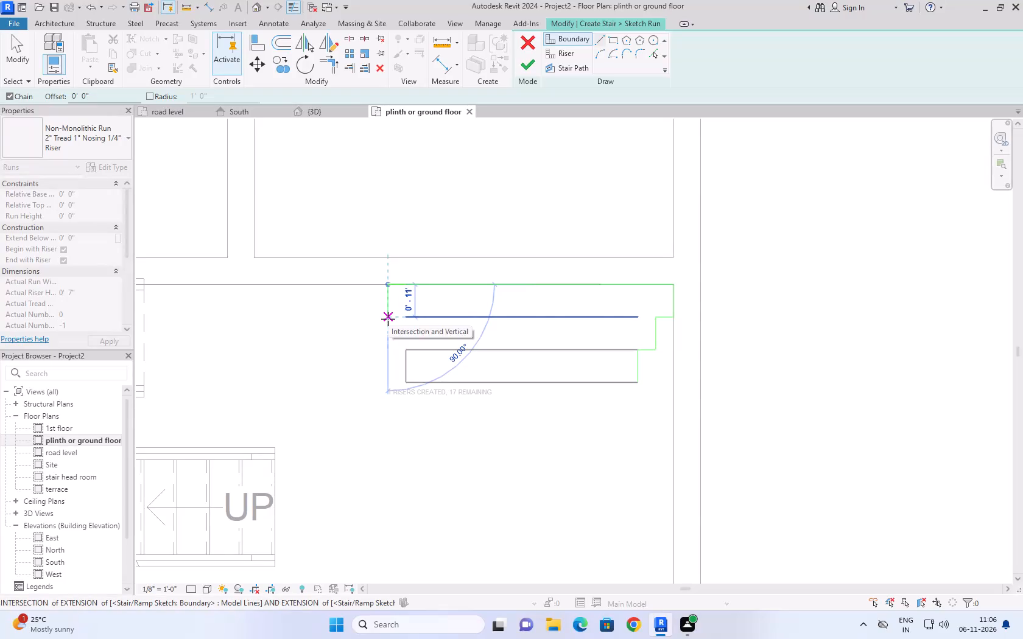
pyautogui.click(388, 318)
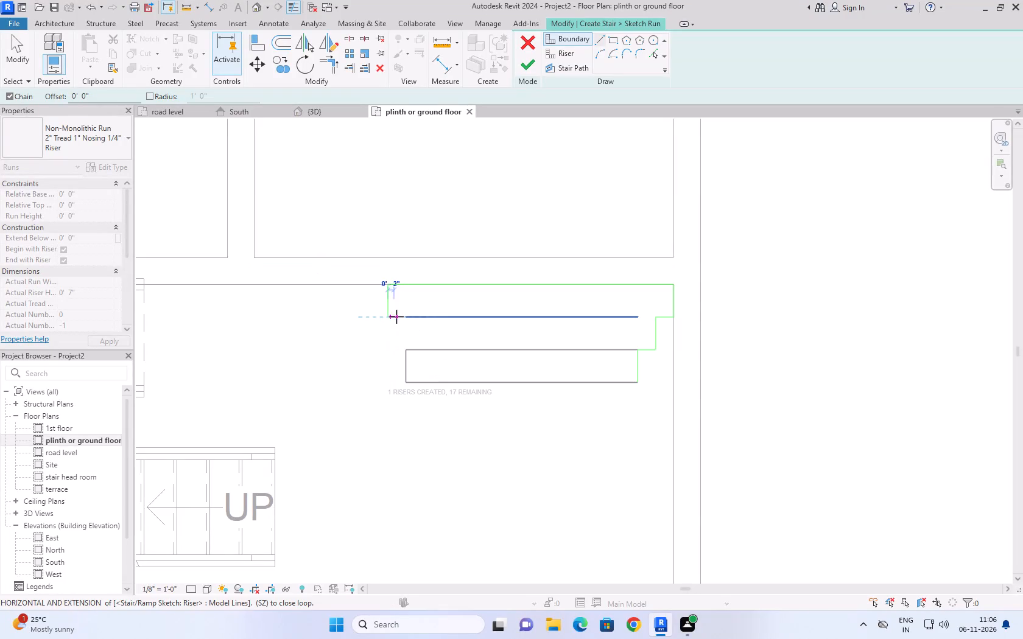
pyautogui.click(407, 316)
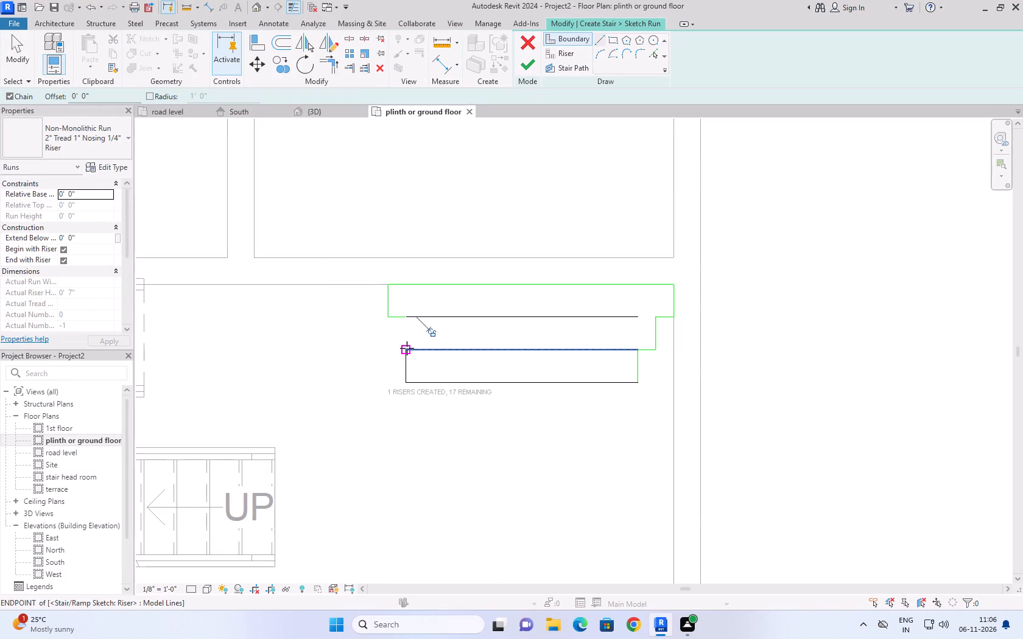
pyautogui.click(407, 349)
pyautogui.click(407, 319)
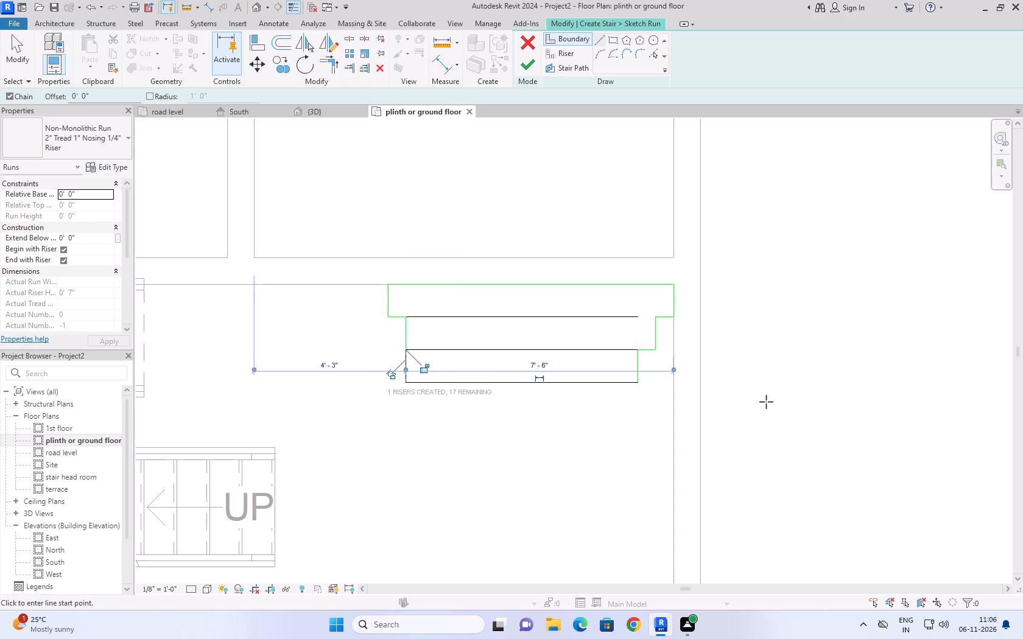
pyautogui.press('Escape')
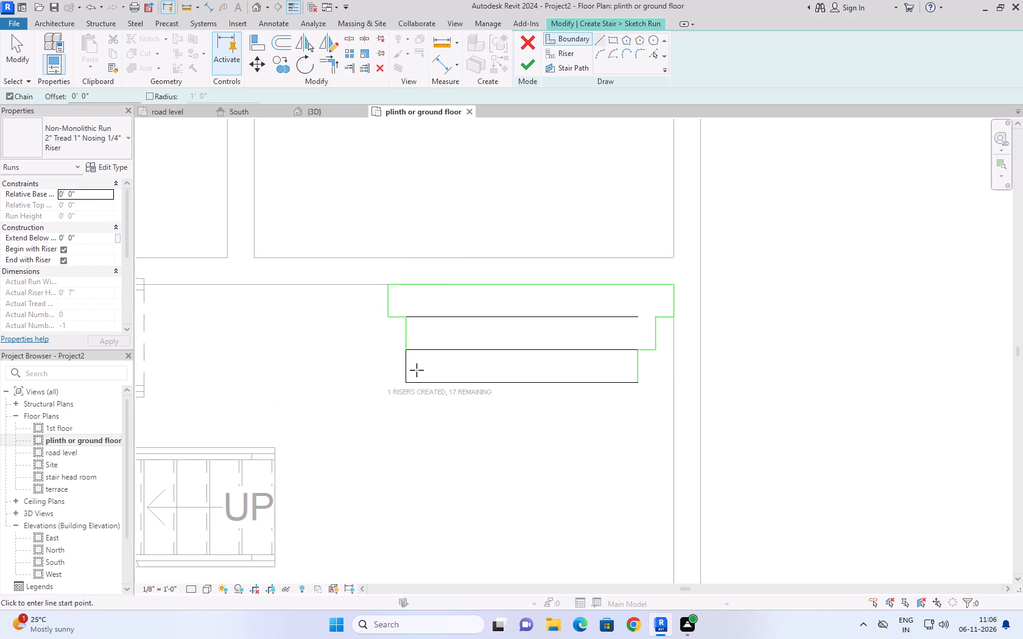
pyautogui.press('Escape')
pyautogui.press('Escape')
# Delete the 11" vertical riser segment joining the west ends of the two lower riser lines.
pyautogui.click(405, 366)
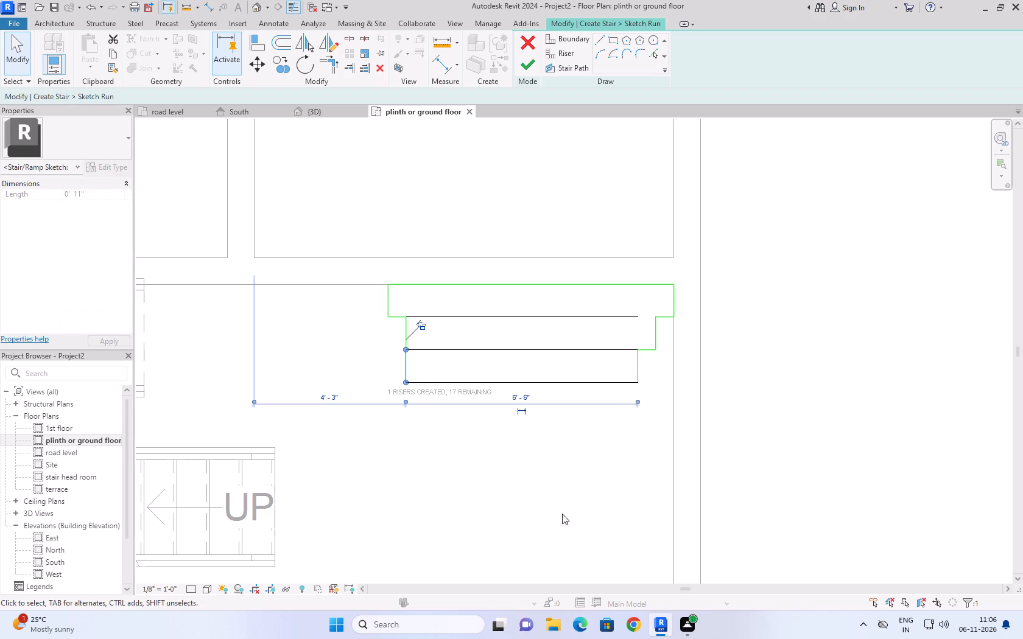
pyautogui.press('Delete')
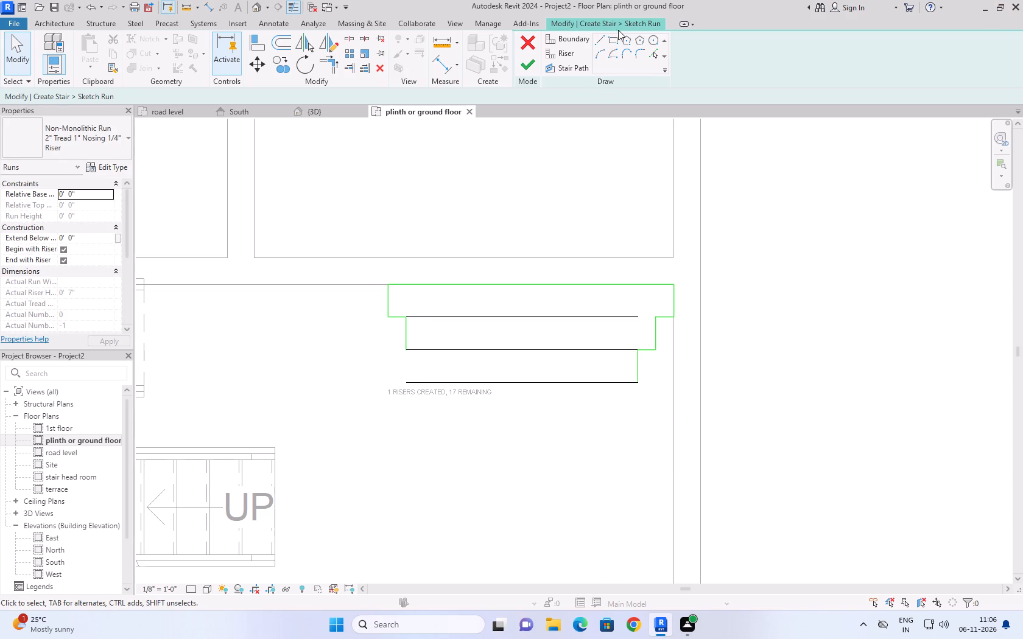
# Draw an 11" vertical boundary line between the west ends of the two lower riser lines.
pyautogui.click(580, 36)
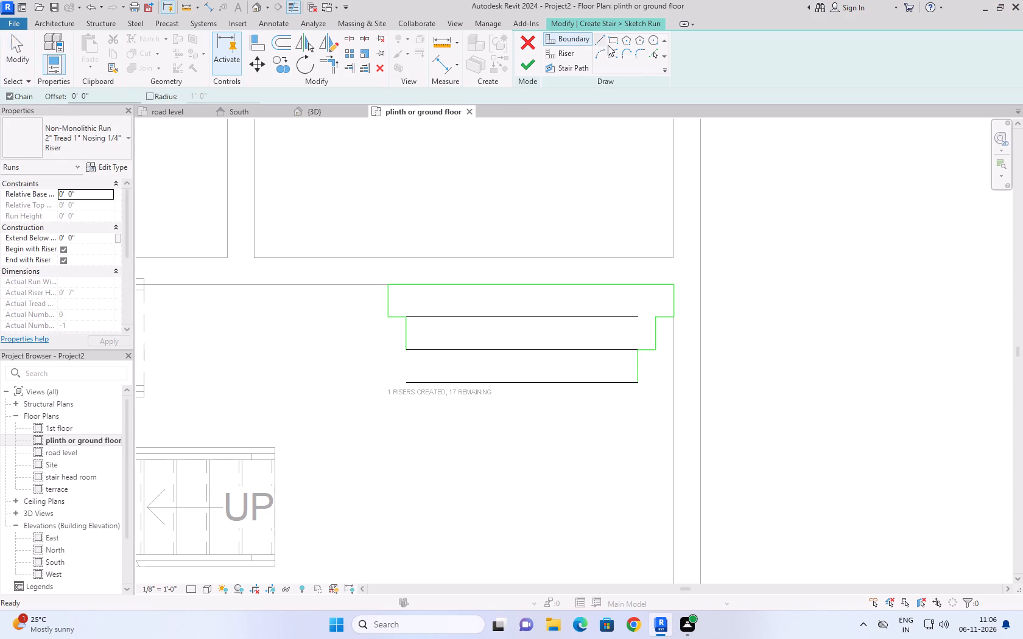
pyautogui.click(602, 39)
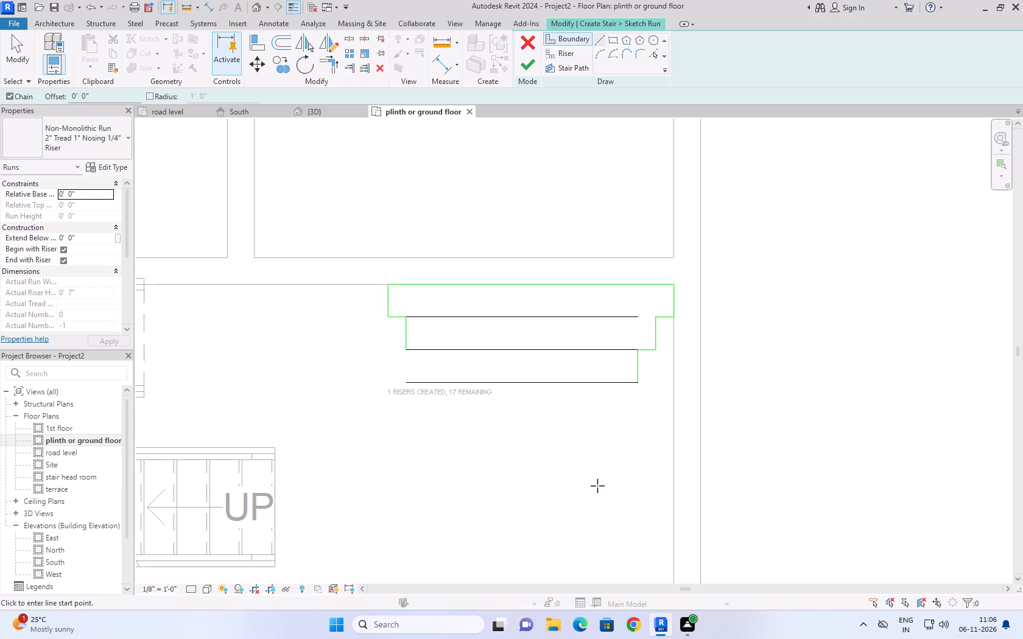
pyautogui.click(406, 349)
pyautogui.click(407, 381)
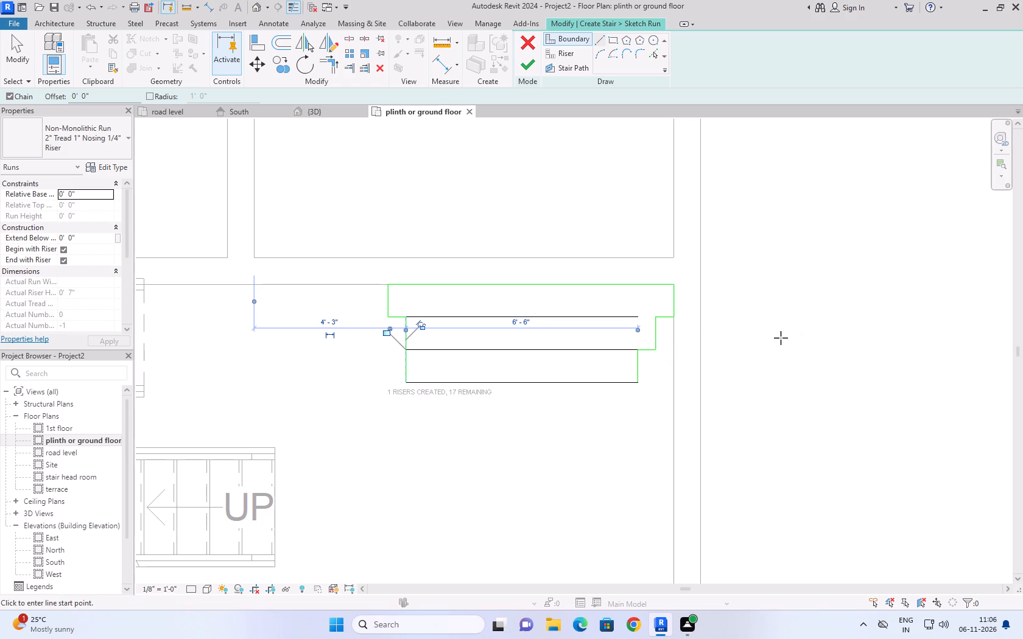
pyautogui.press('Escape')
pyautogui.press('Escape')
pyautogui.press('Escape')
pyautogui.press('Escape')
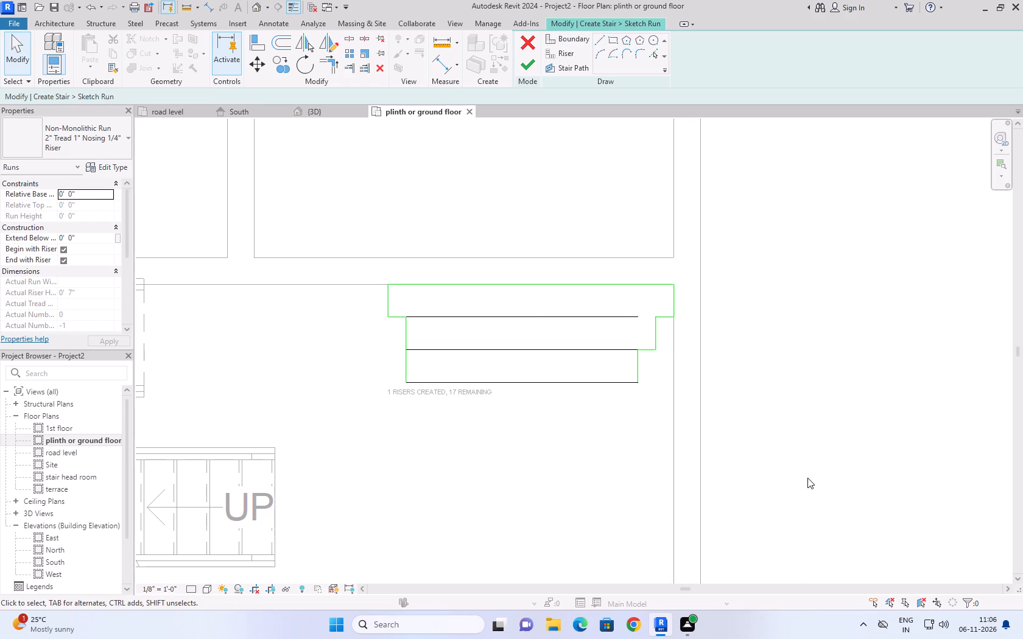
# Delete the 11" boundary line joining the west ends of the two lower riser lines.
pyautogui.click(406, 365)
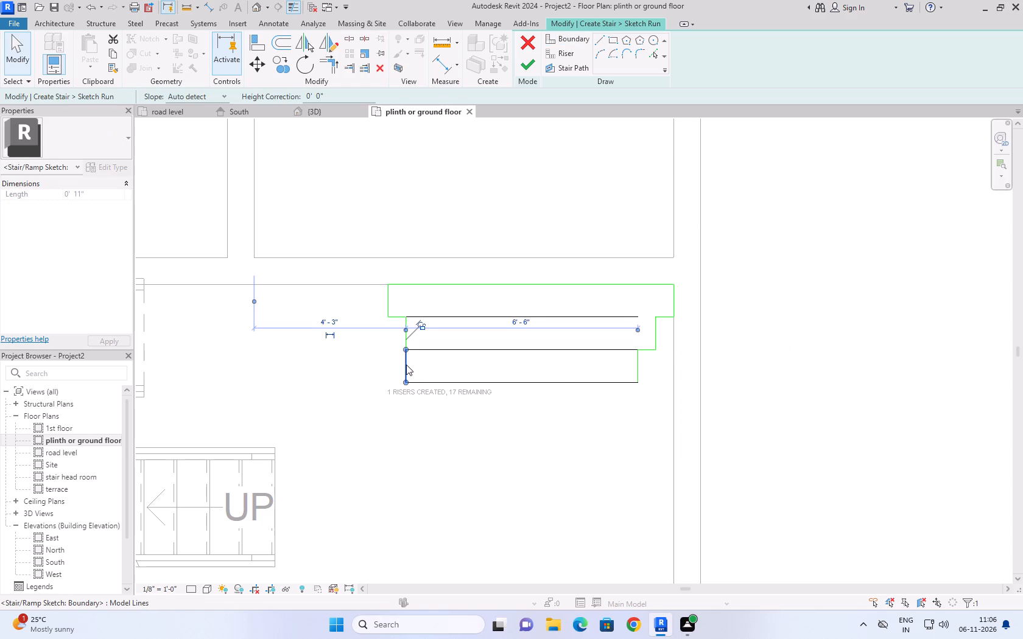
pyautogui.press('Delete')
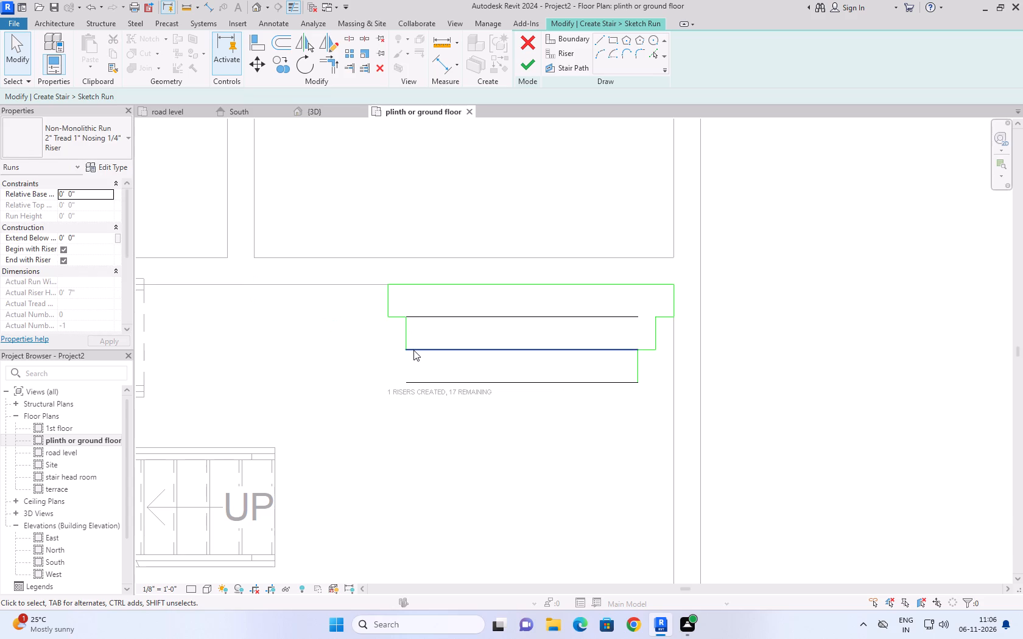
# Shorten the middle riser line from its west end to about 5' 4".
pyautogui.click(413, 350)
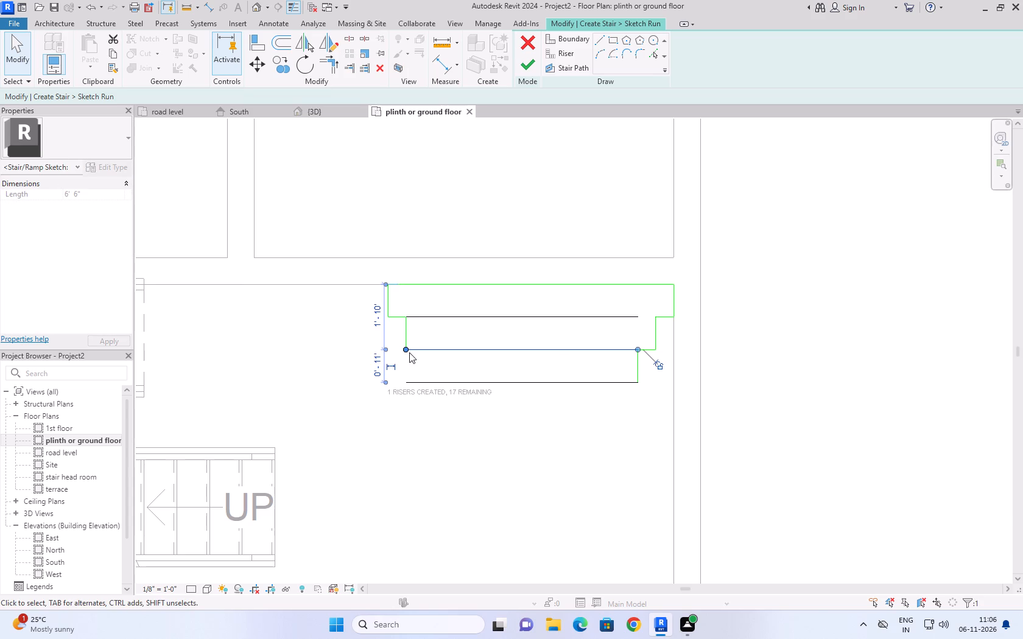
pyautogui.moveTo(404, 348); pyautogui.dragTo(426, 347)
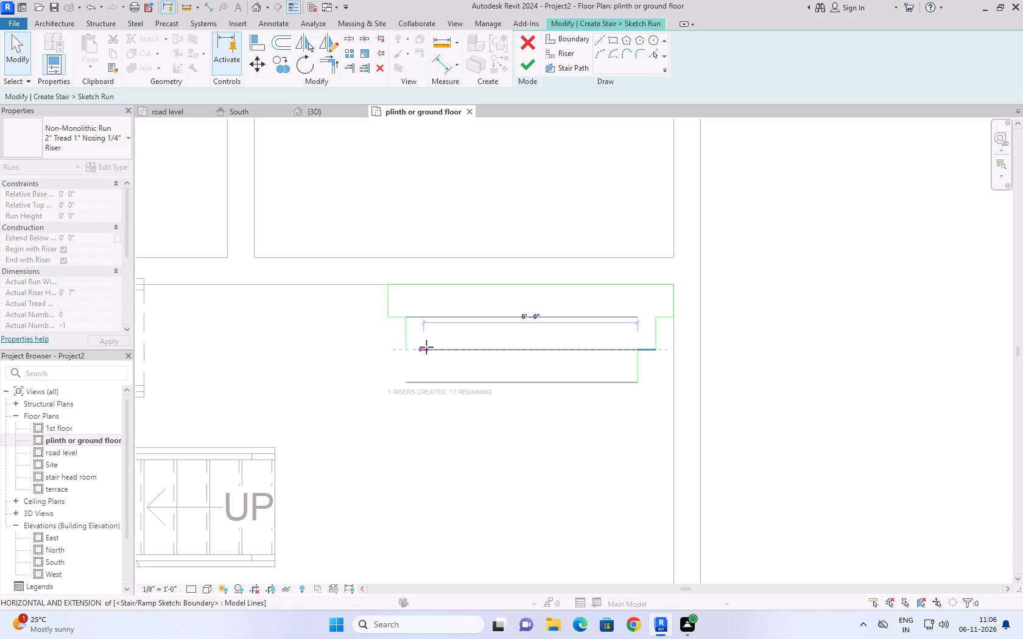
pyautogui.moveTo(426, 347); pyautogui.dragTo(446, 347)
pyautogui.click(639, 427)
pyautogui.press('Escape')
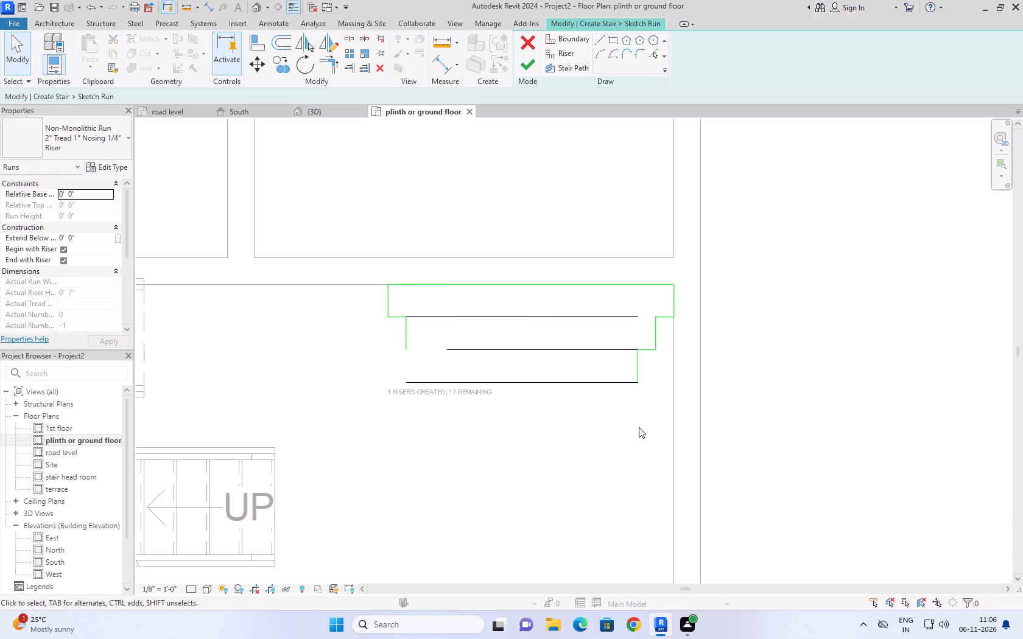
pyautogui.press('Escape')
# Continue the west boundary from its lower end with a 6" segment east and an 11" segment south to the lowest riser line.
pyautogui.click(566, 41)
pyautogui.click(600, 38)
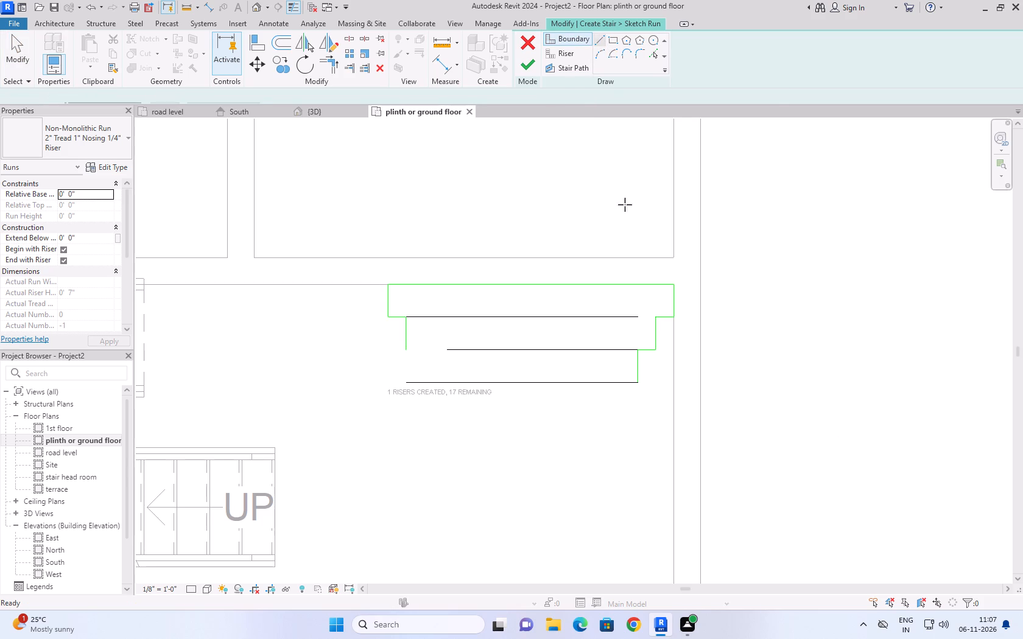
pyautogui.click(406, 351)
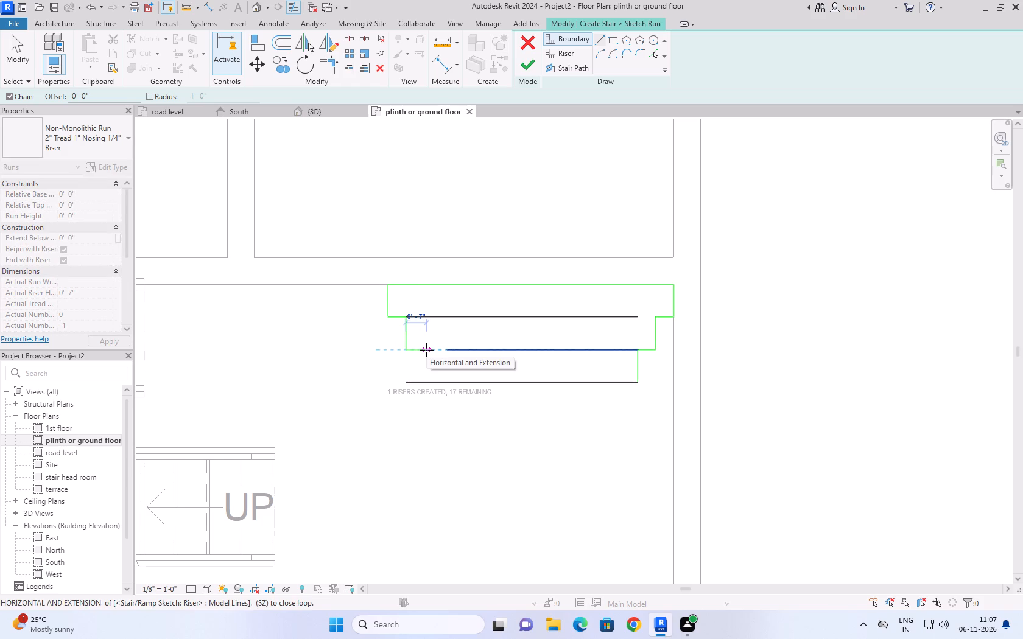
pyautogui.write("6''")
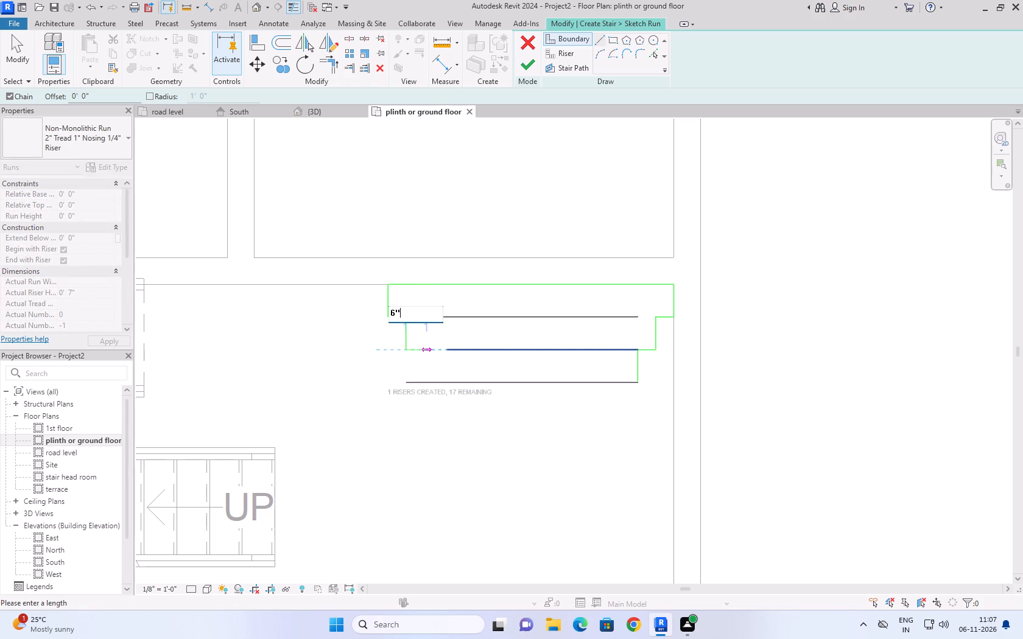
pyautogui.press('Return')
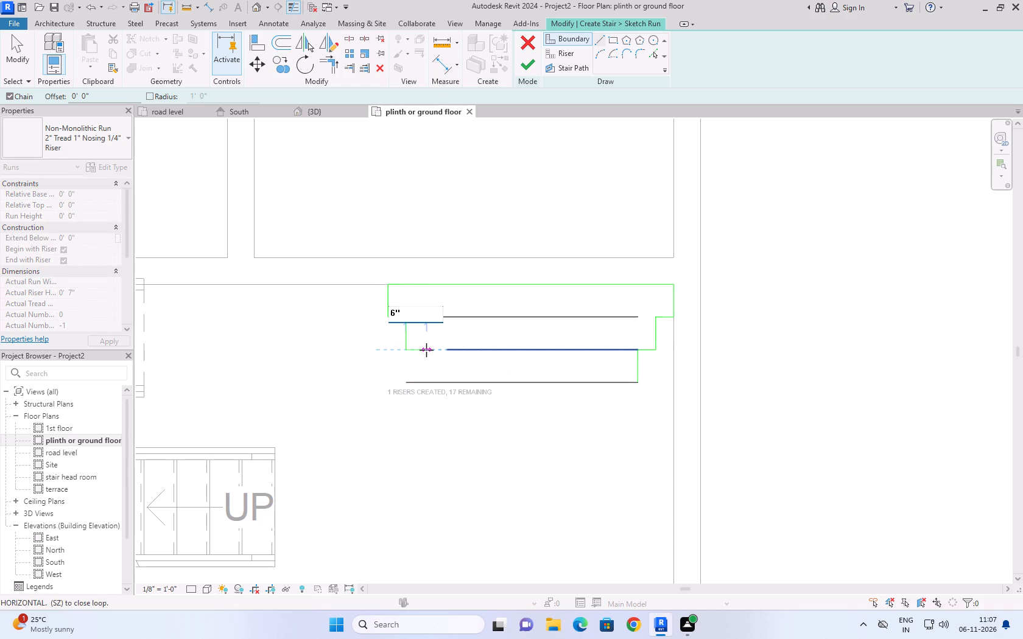
pyautogui.click(425, 383)
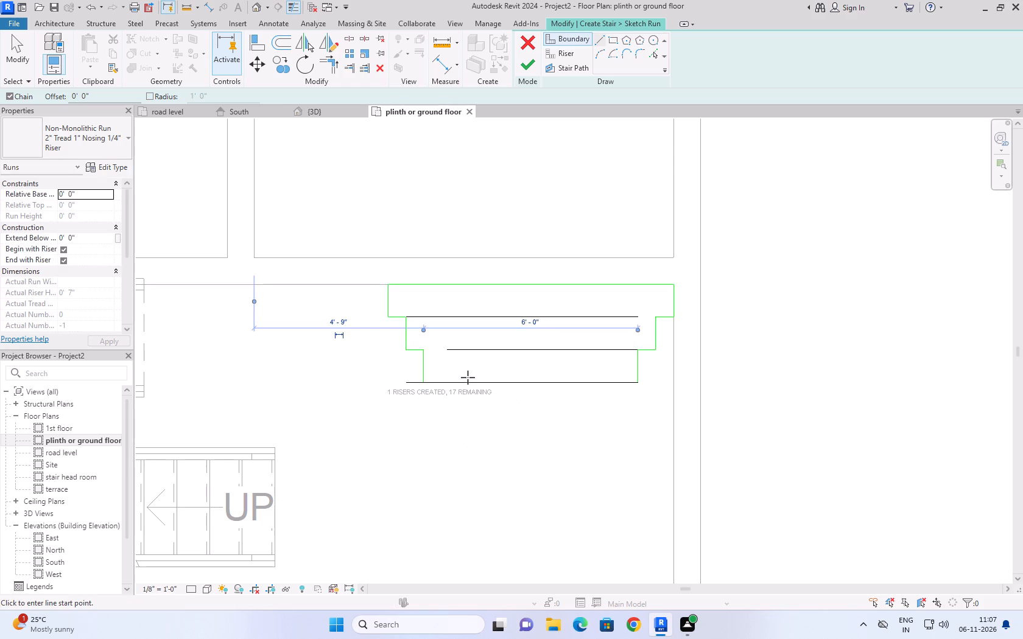
pyautogui.press('Escape')
pyautogui.press('Escape')
pyautogui.press('Escape')
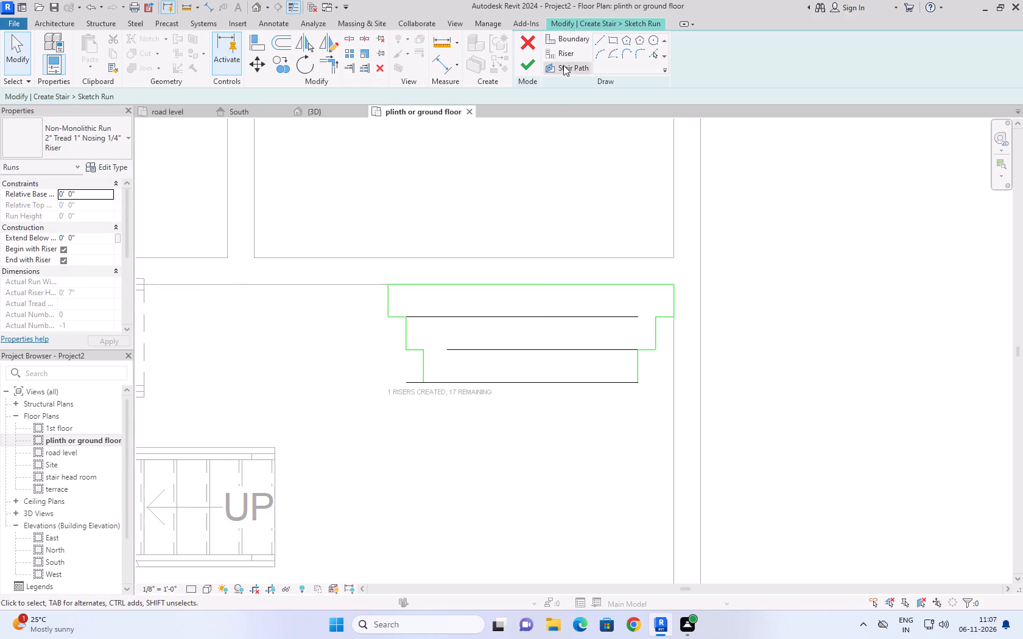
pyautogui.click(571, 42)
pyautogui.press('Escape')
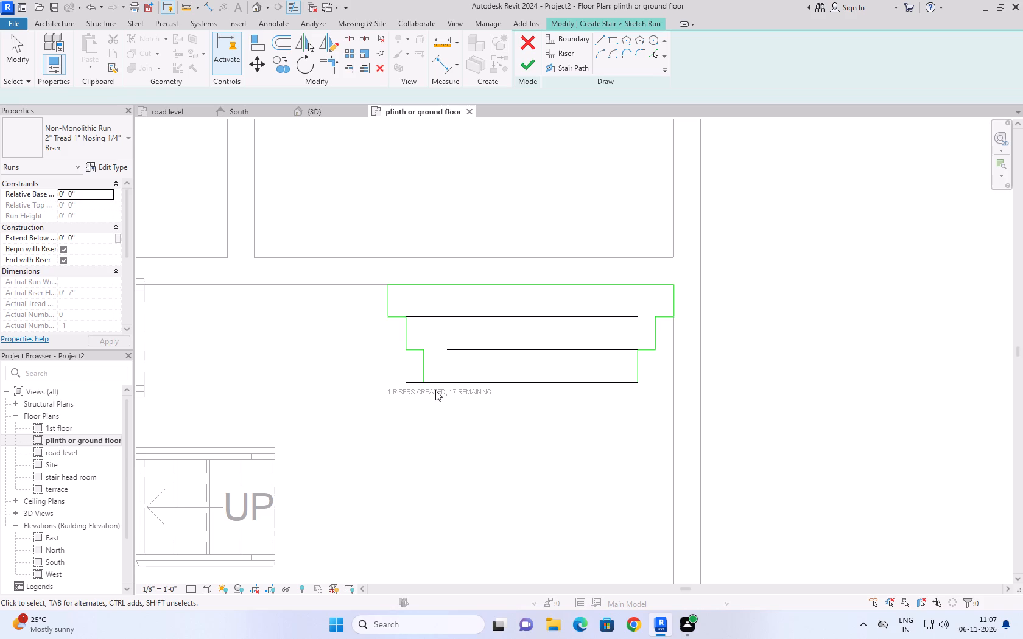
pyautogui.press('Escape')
# Shorten the lowest riser line to 6' 0" so its west end meets the lower corner of the west boundary.
pyautogui.click(411, 385)
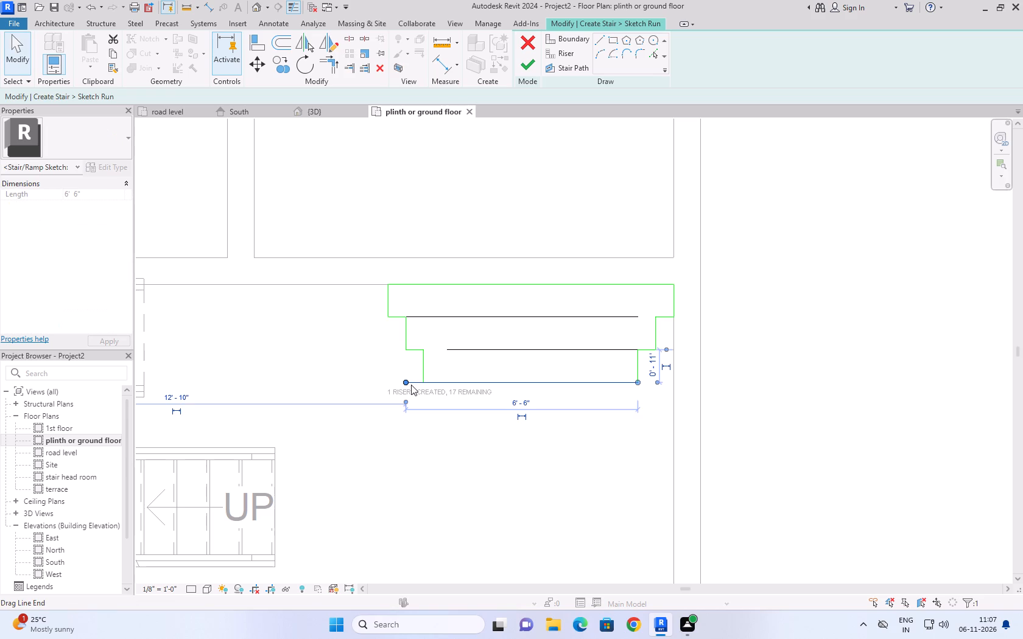
pyautogui.moveTo(405, 382); pyautogui.dragTo(415, 380)
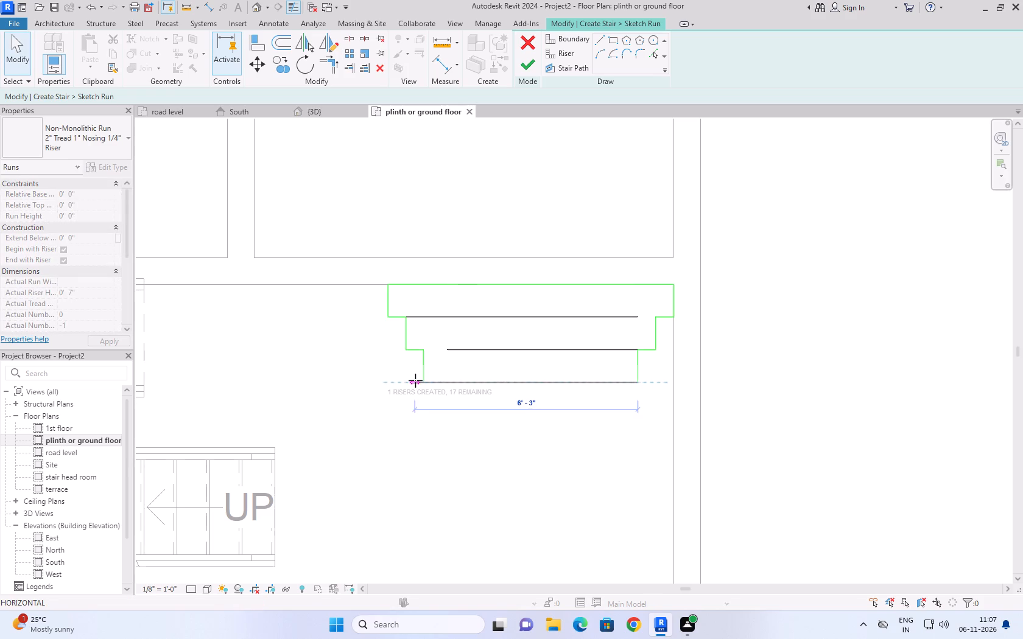
pyautogui.moveTo(415, 380); pyautogui.dragTo(422, 380)
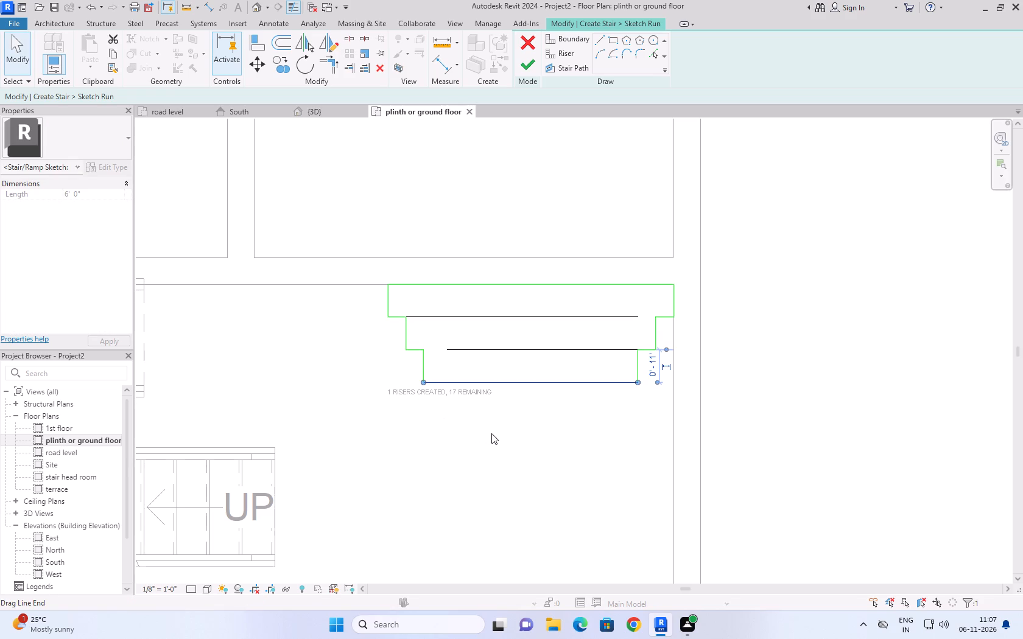
pyautogui.click(491, 433)
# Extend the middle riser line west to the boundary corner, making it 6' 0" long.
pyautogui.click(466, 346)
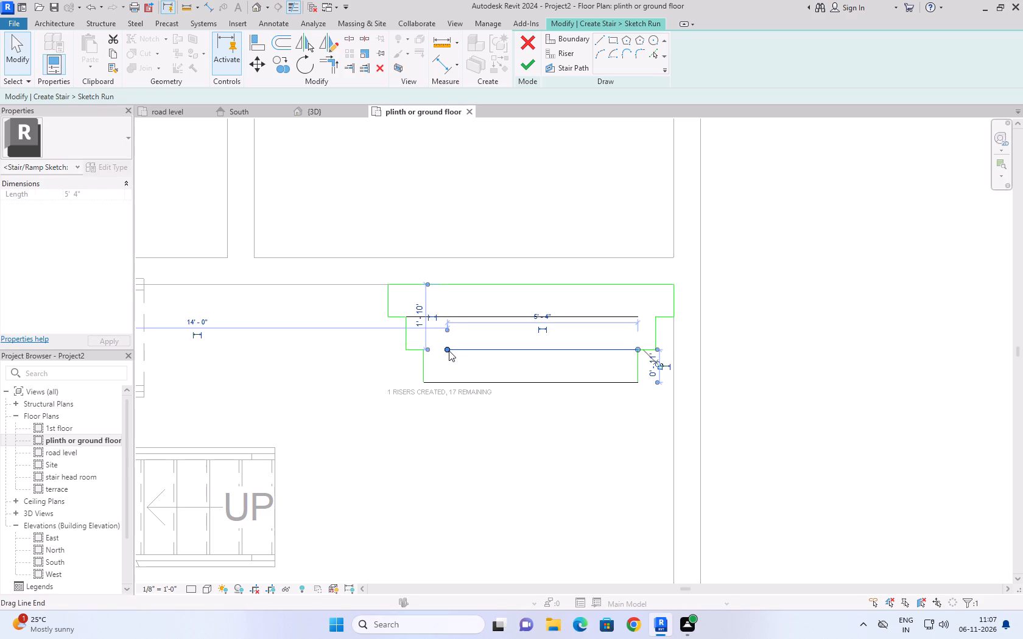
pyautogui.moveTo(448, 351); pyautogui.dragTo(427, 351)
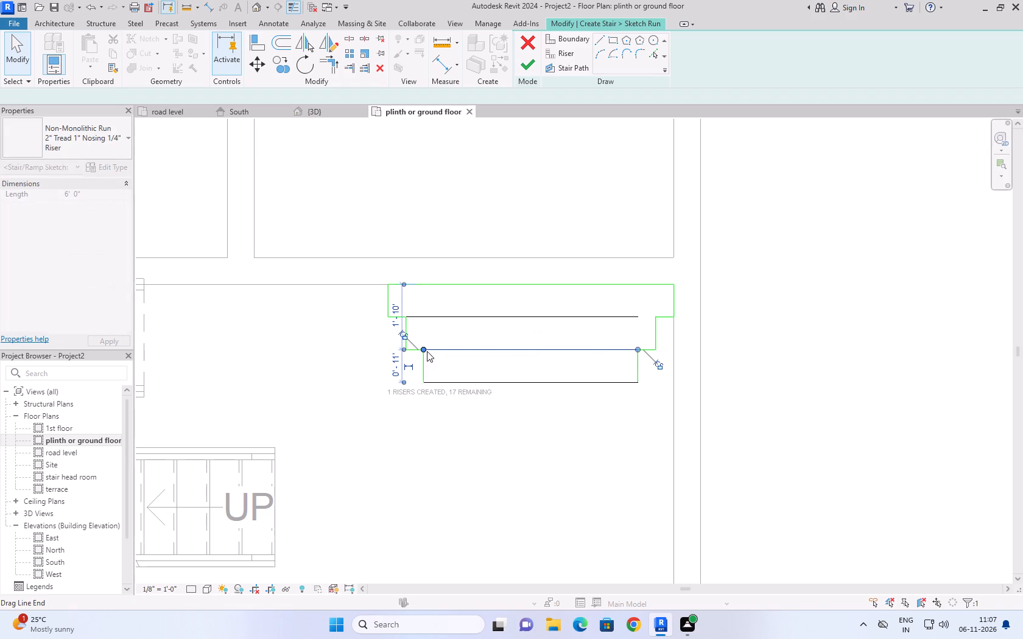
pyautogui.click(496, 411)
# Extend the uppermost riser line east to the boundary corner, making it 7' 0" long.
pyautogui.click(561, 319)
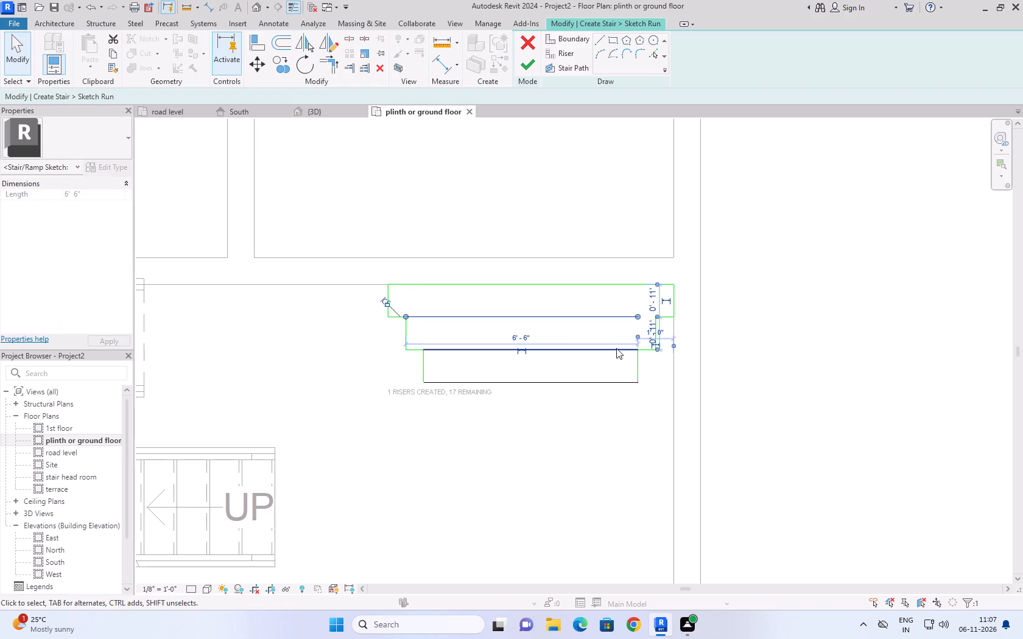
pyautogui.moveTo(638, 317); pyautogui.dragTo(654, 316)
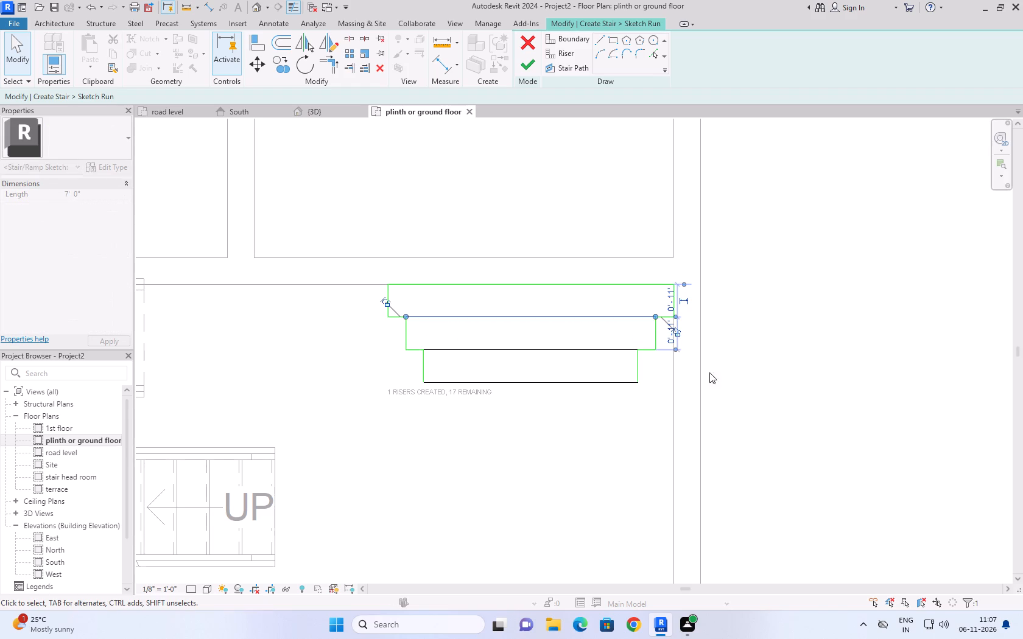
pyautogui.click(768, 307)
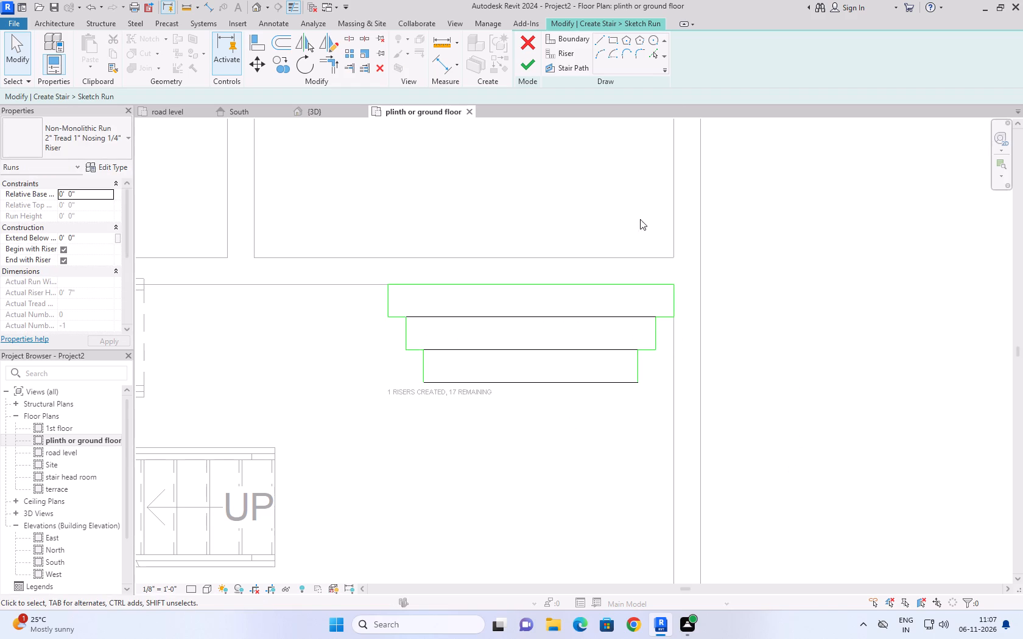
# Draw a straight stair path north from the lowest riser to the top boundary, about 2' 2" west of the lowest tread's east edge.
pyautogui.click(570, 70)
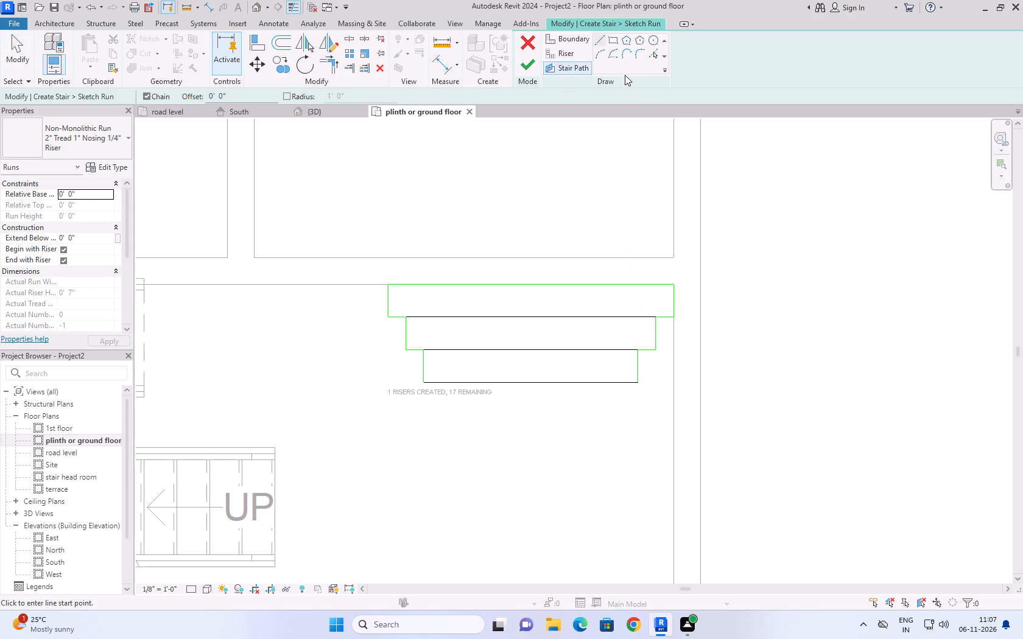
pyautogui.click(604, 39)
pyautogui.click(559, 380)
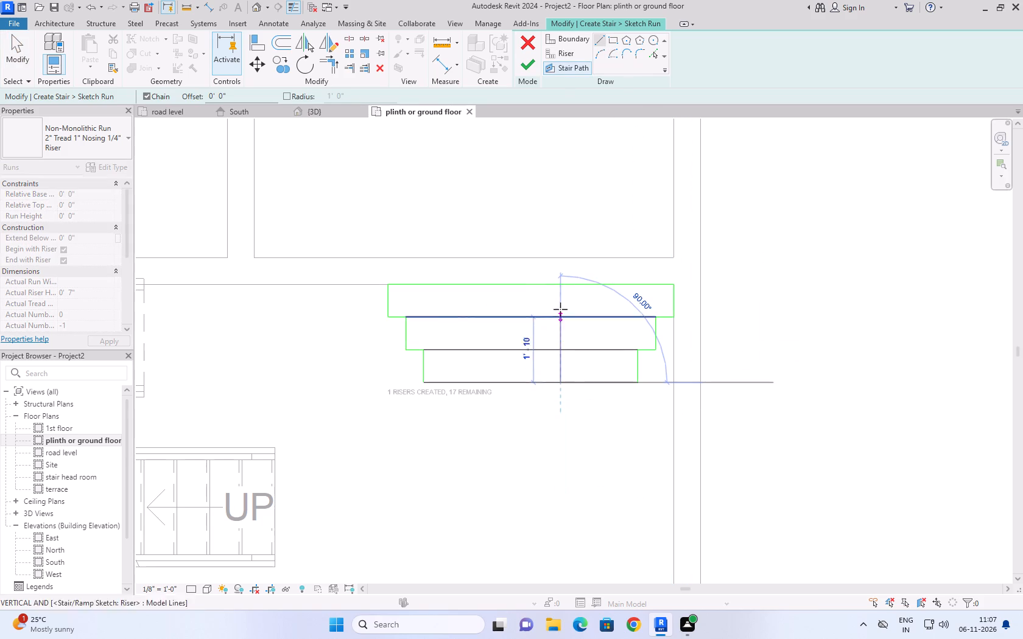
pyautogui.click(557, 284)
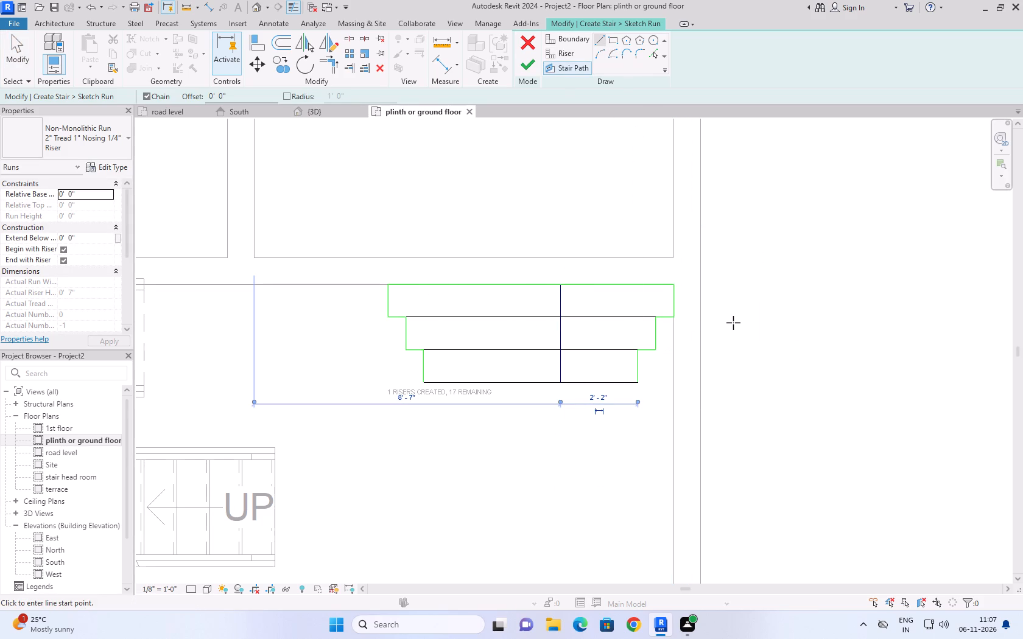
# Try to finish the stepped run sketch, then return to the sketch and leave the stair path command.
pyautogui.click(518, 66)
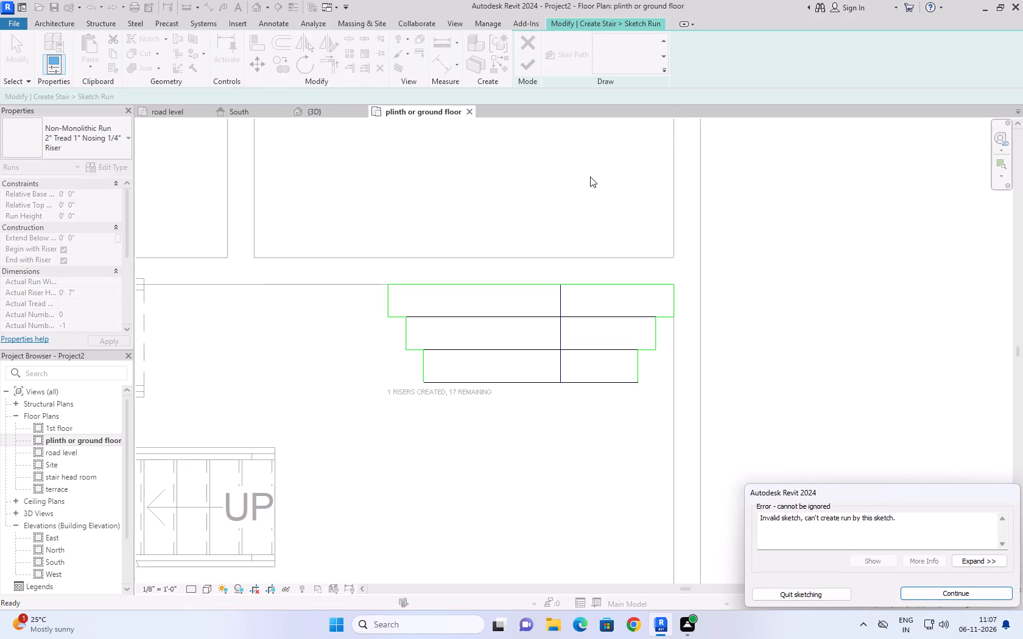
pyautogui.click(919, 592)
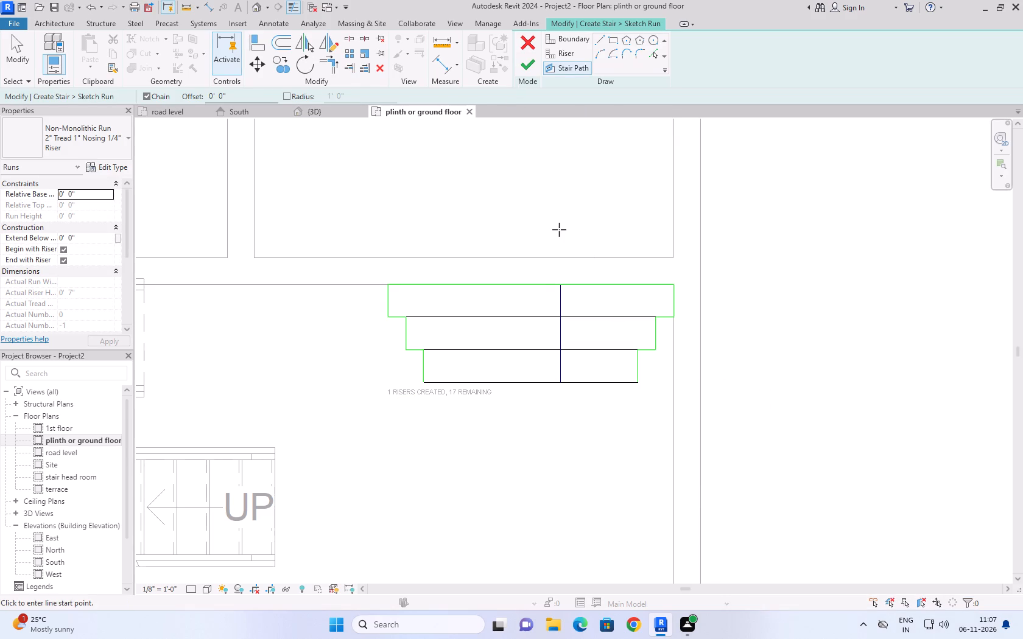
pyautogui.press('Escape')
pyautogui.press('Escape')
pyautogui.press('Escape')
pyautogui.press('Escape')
# Delete the entire stepped run sketch, including all boundary lines, riser lines and the stair path.
pyautogui.moveTo(362, 245); pyautogui.dragTo(784, 451)
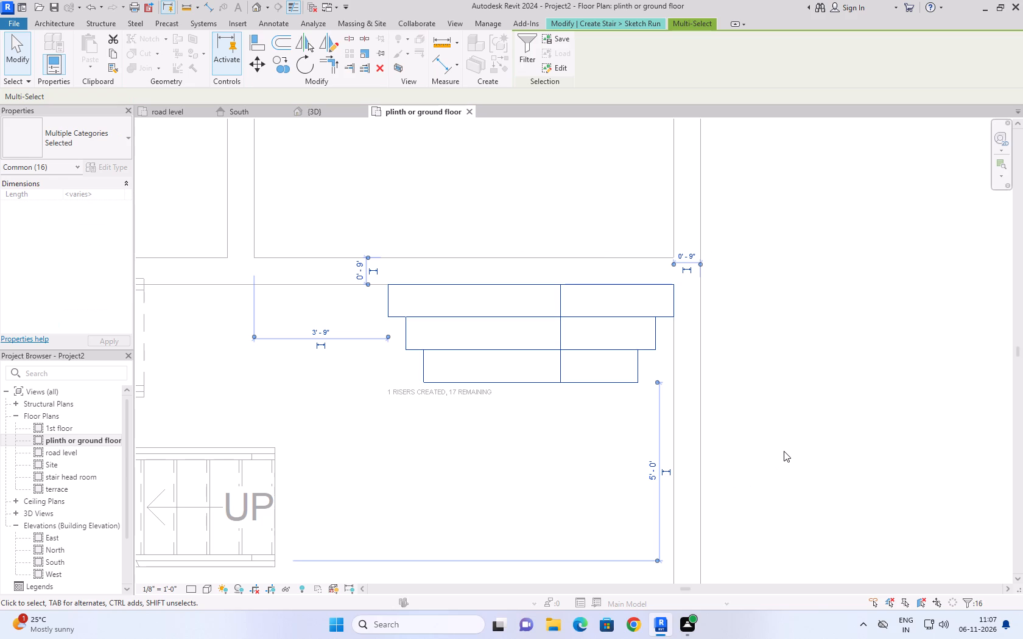
pyautogui.scroll(1, 784, 451)
pyautogui.press('Delete')
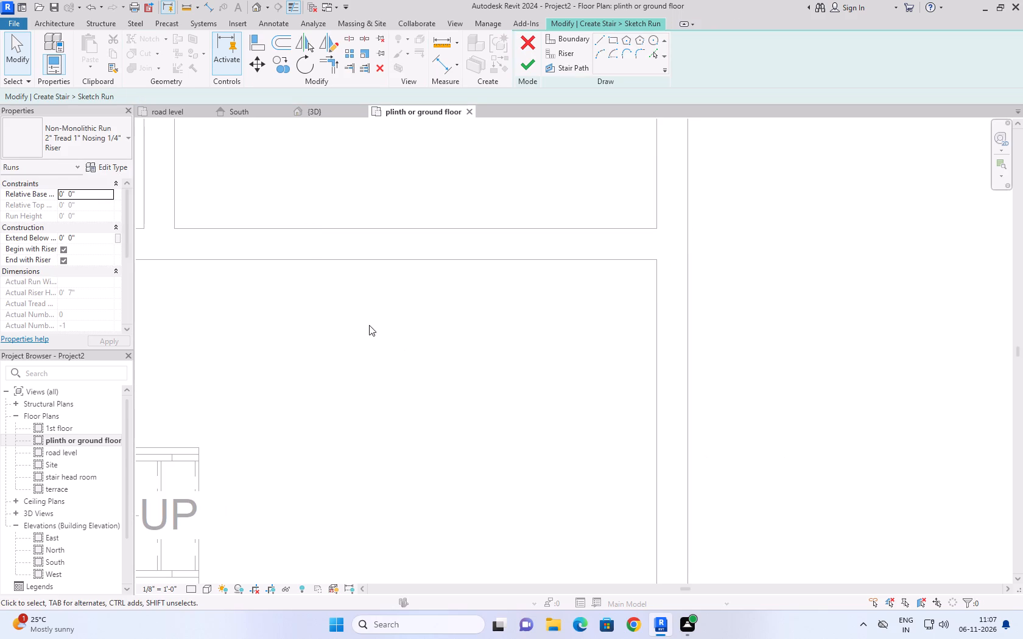
pyautogui.click(432, 310)
# From the wall corner, draw chained riser lines 6" south, 7' 0" west, 6" south and 7' 0" east to the wall face.
pyautogui.click(562, 52)
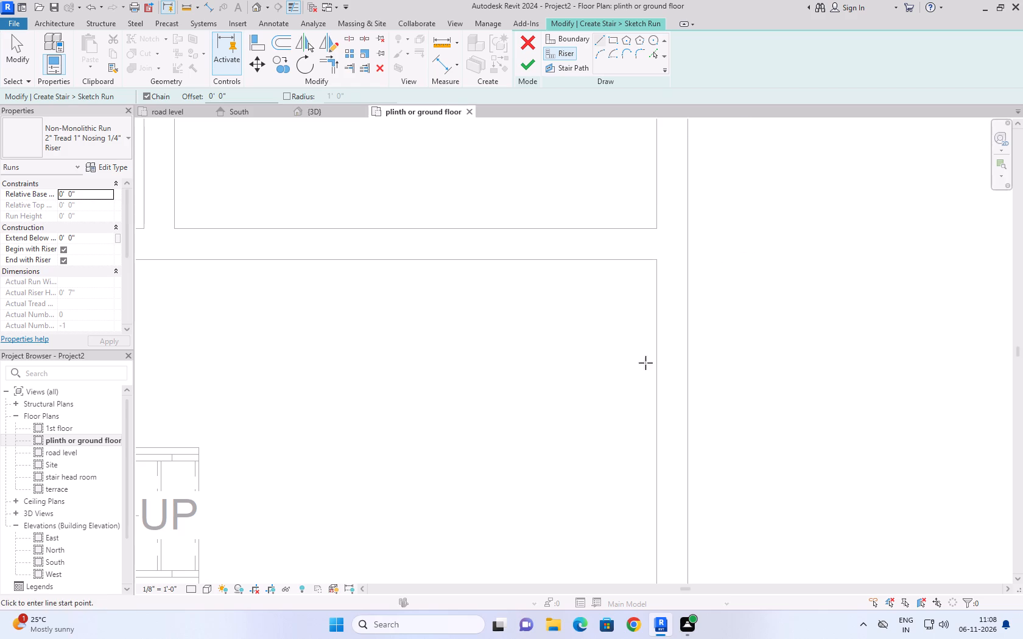
pyautogui.click(656, 260)
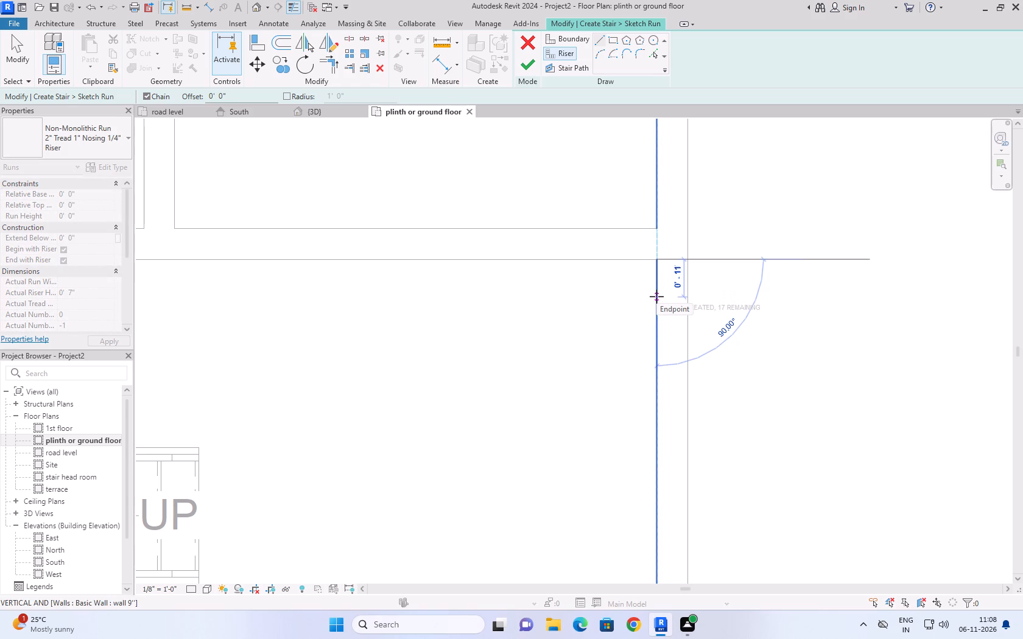
pyautogui.write("6''")
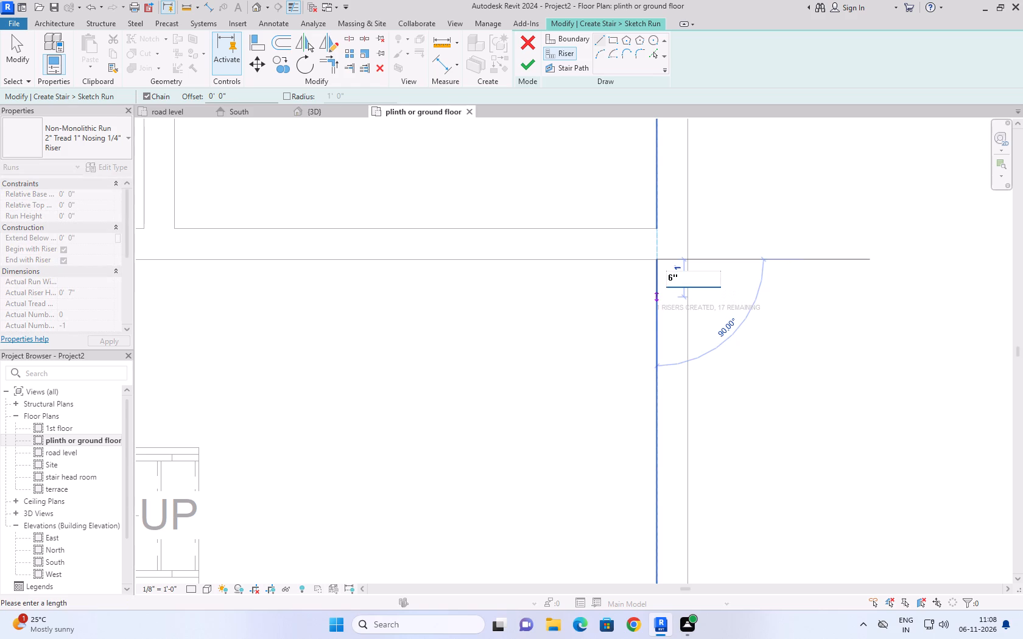
pyautogui.press('Return')
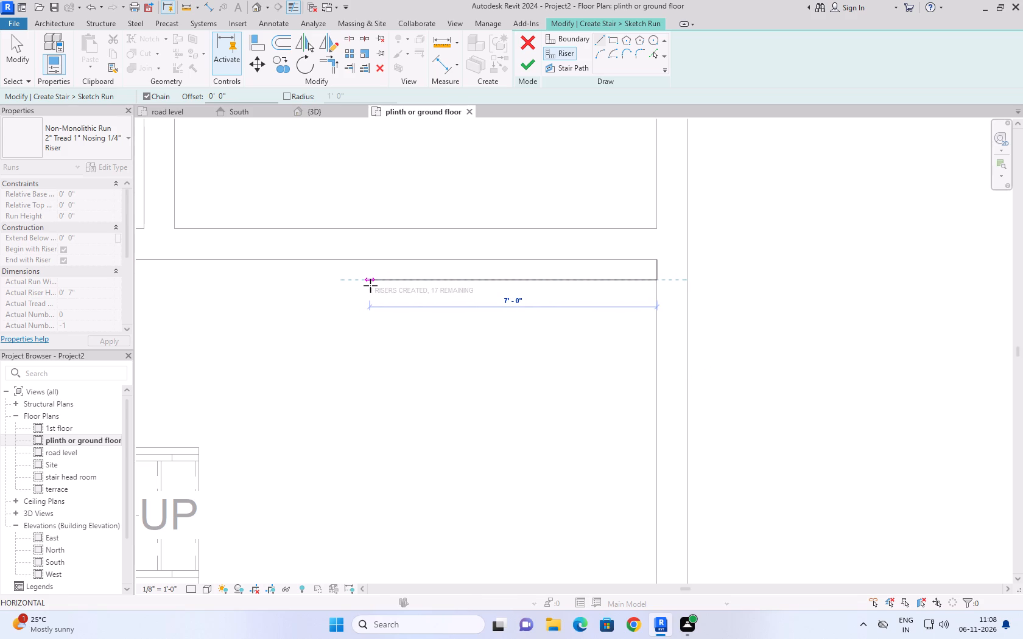
pyautogui.click(370, 285)
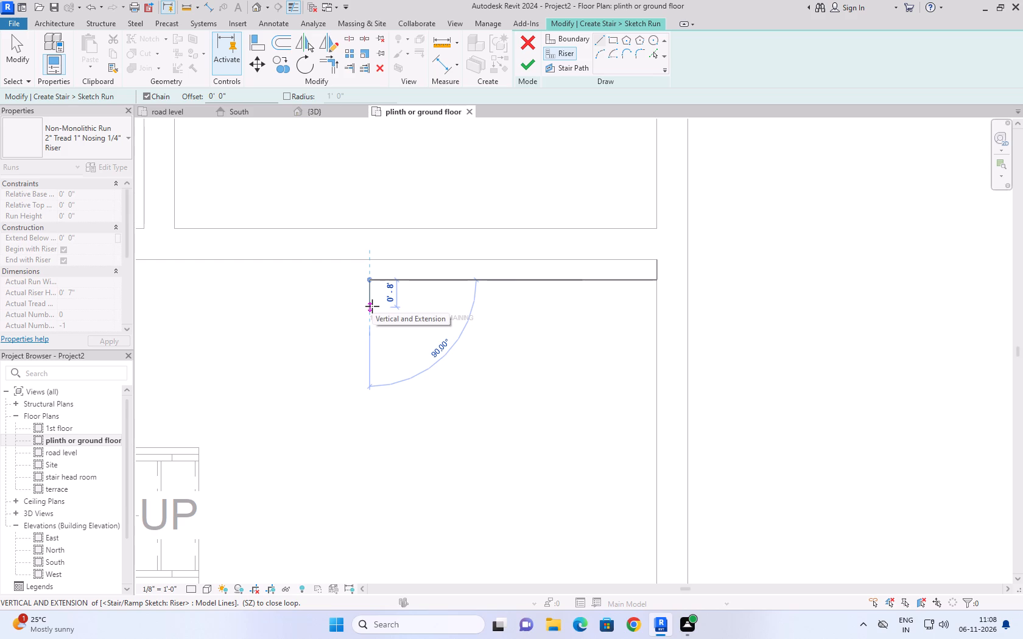
pyautogui.press('6')
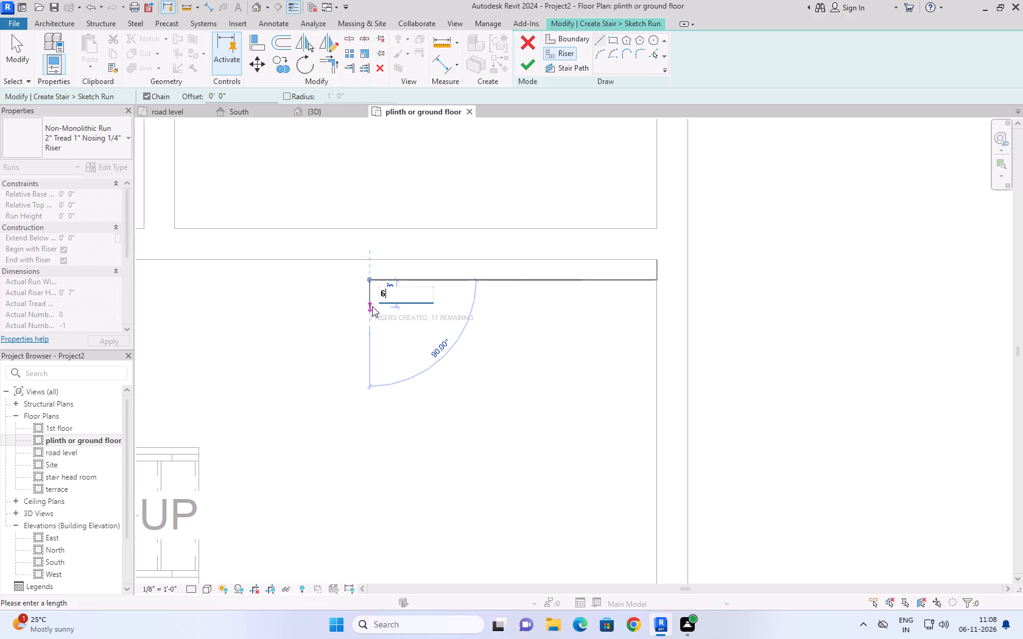
pyautogui.write("''")
pyautogui.press('Return')
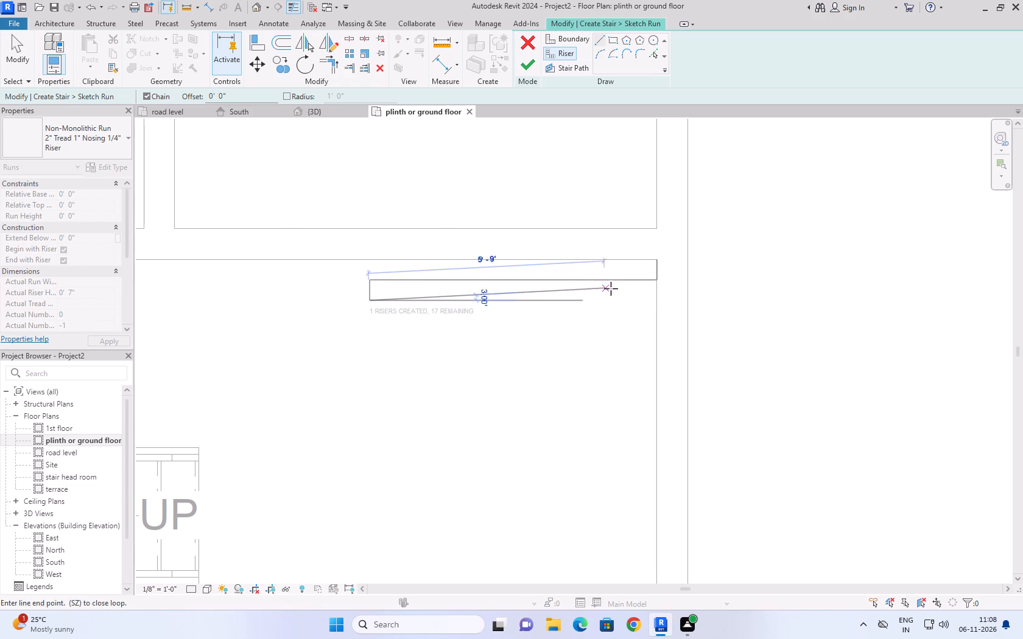
pyautogui.click(655, 299)
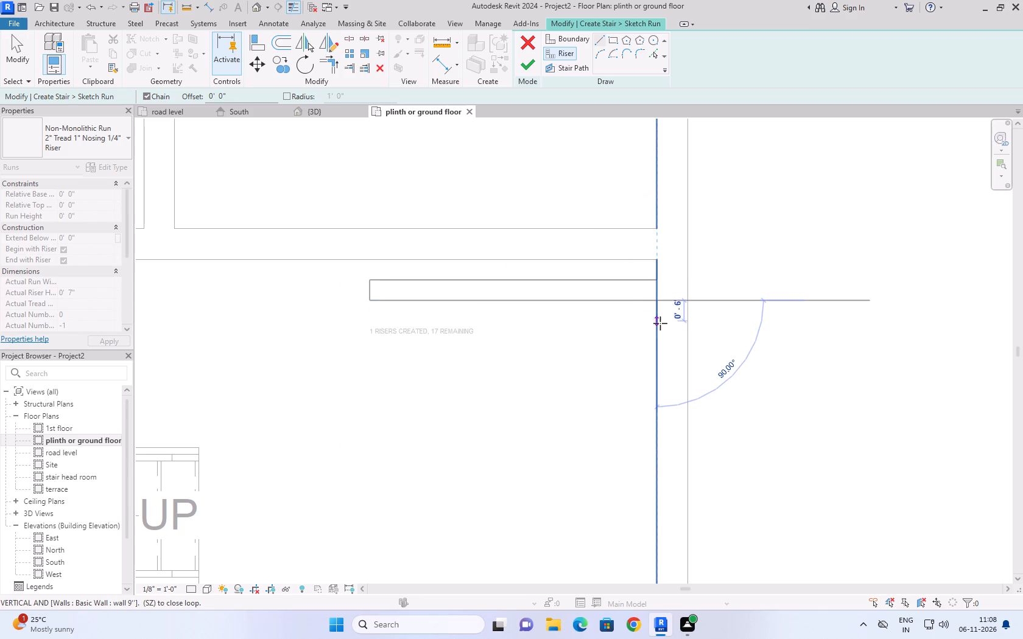
# Continue the riser chain 6" south, 7' 0" west, 6" south and 7' 0" east to the wall face, and end it there.
pyautogui.write("6''")
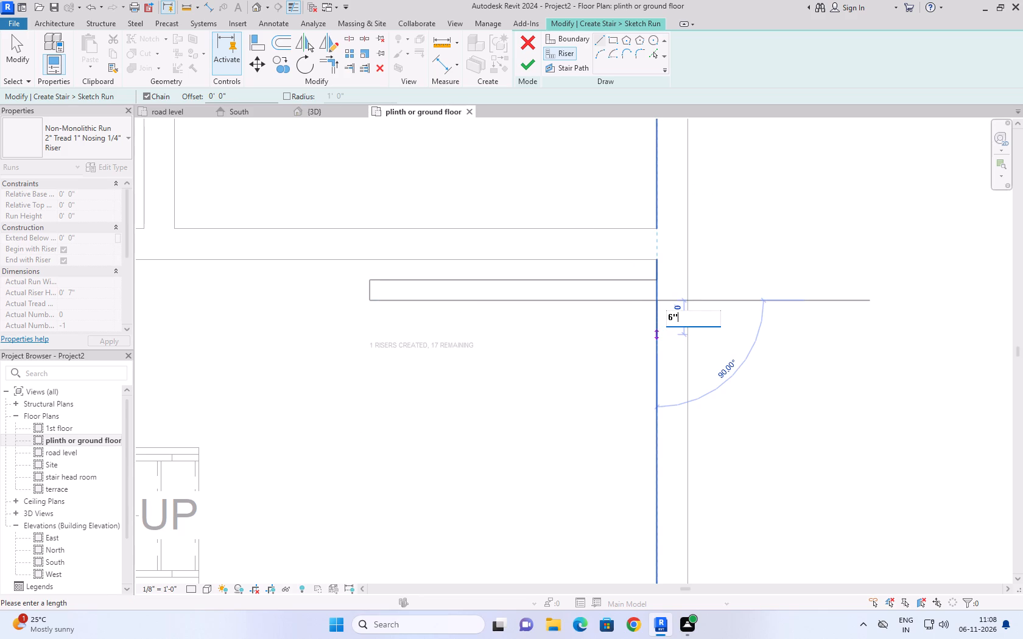
pyautogui.press('Return')
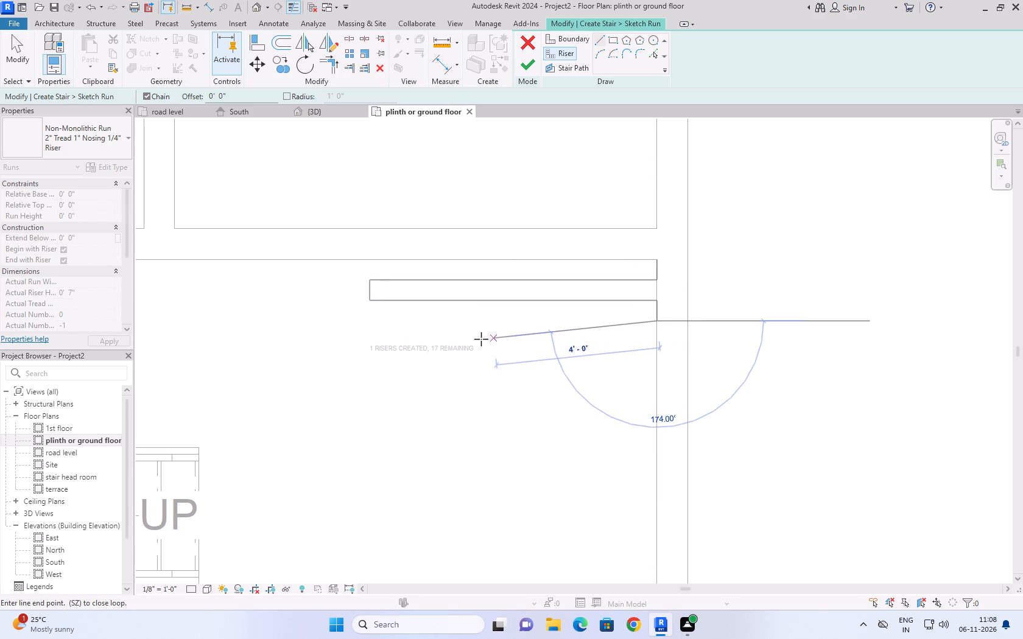
pyautogui.click(370, 320)
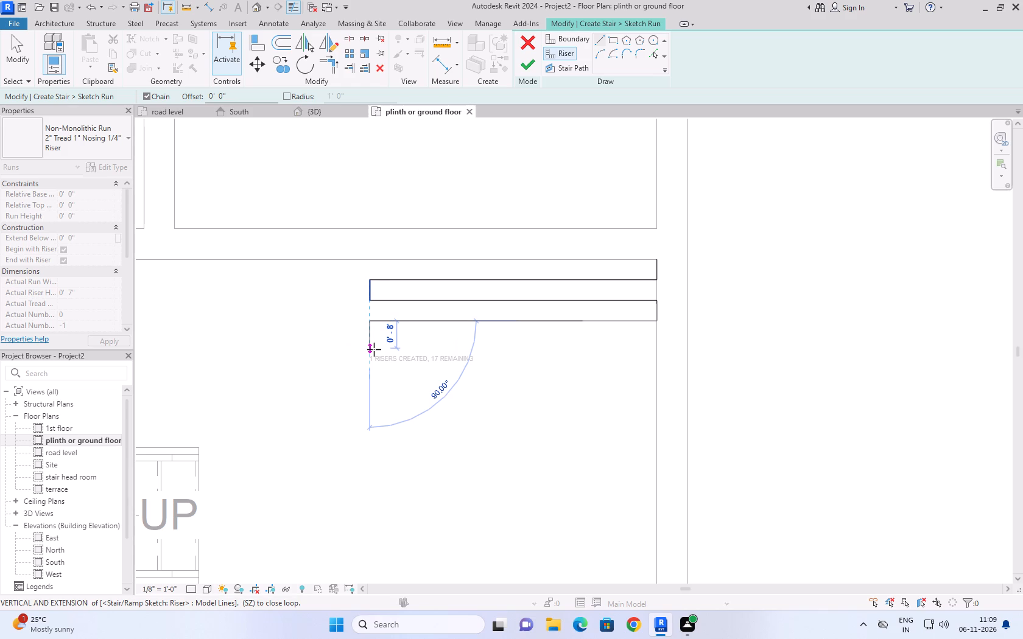
pyautogui.write("6''")
pyautogui.press('Return')
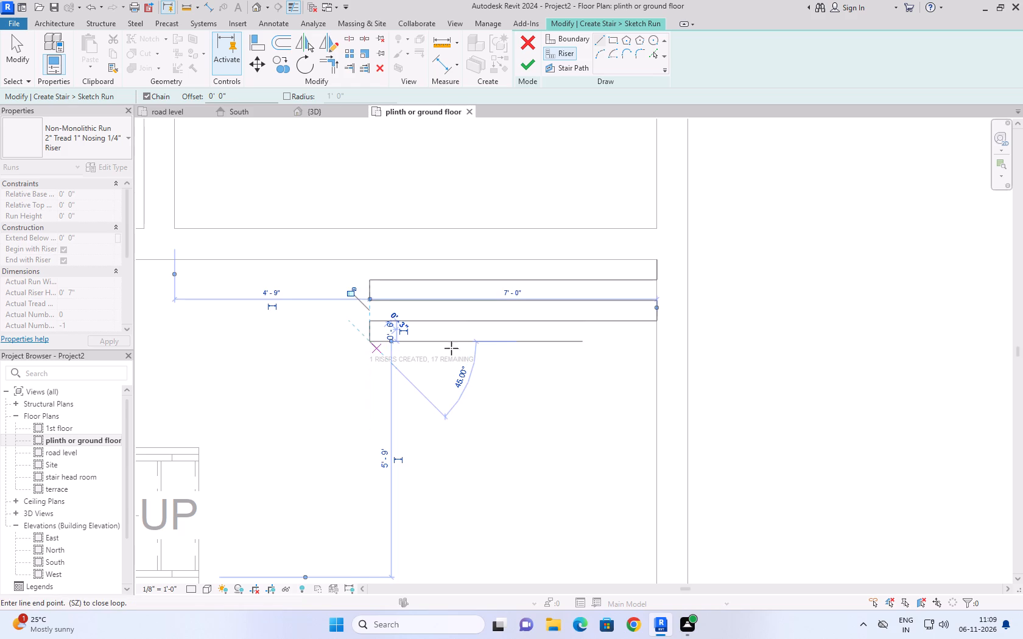
pyautogui.click(654, 342)
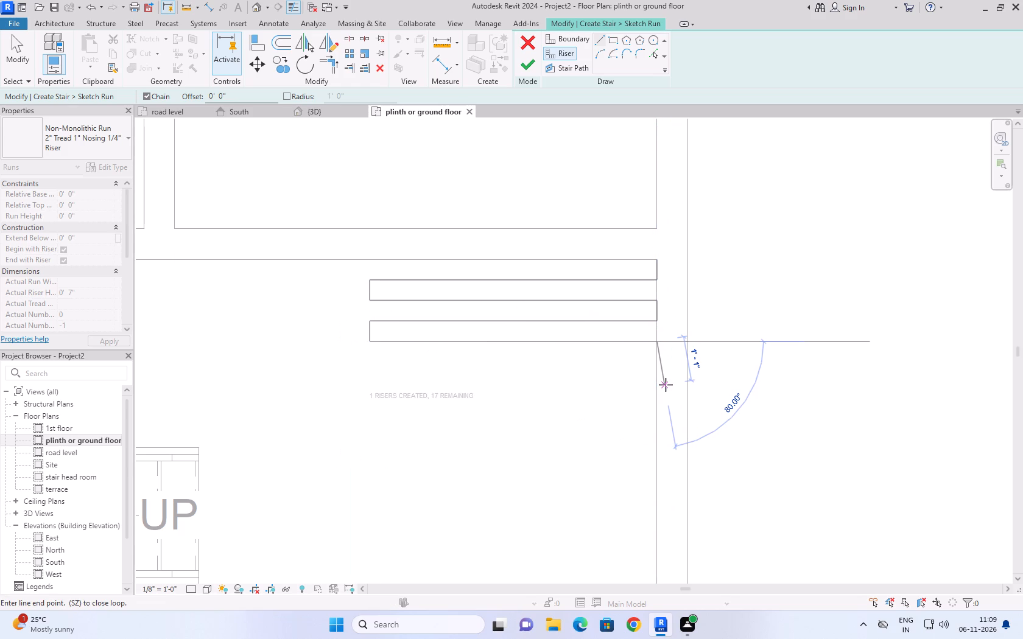
pyautogui.press('Escape')
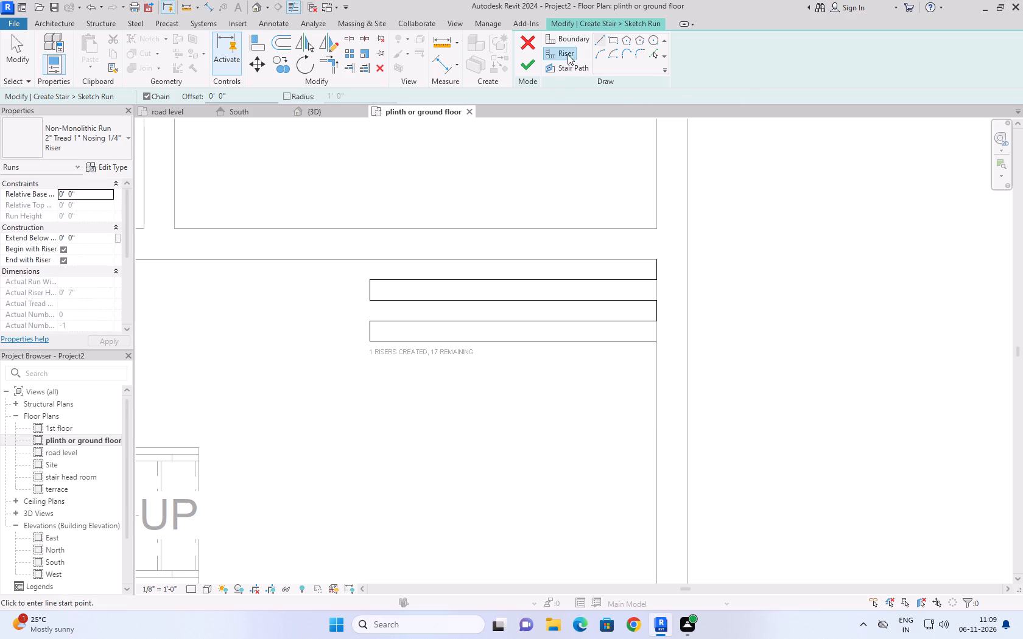
# Draw 2' 0" boundary lines along the west and east ends of the risers, from the north wall face to the lowest riser.
pyautogui.click(575, 37)
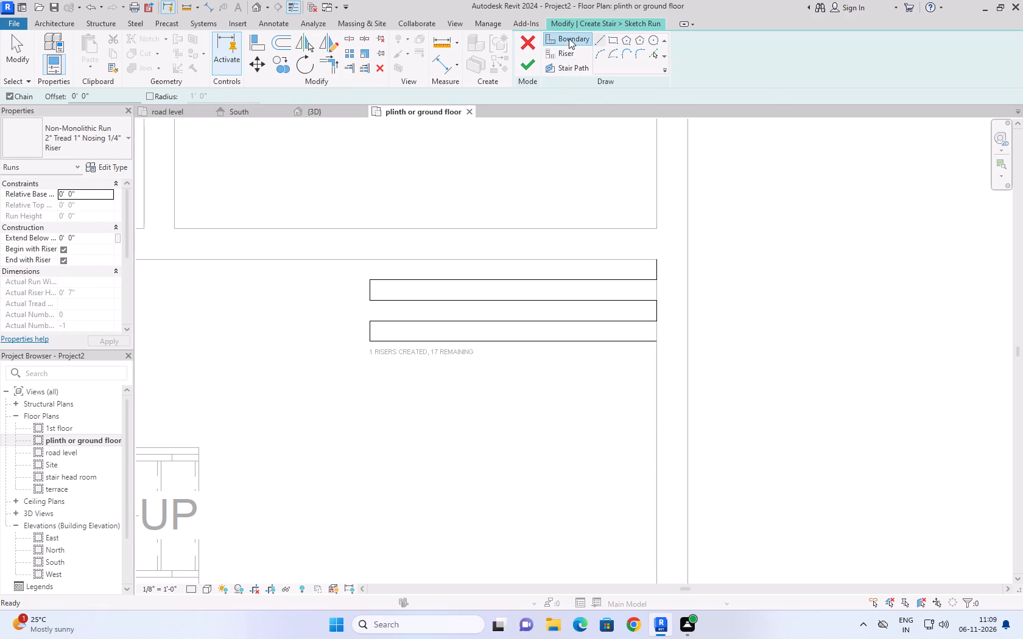
pyautogui.click(370, 262)
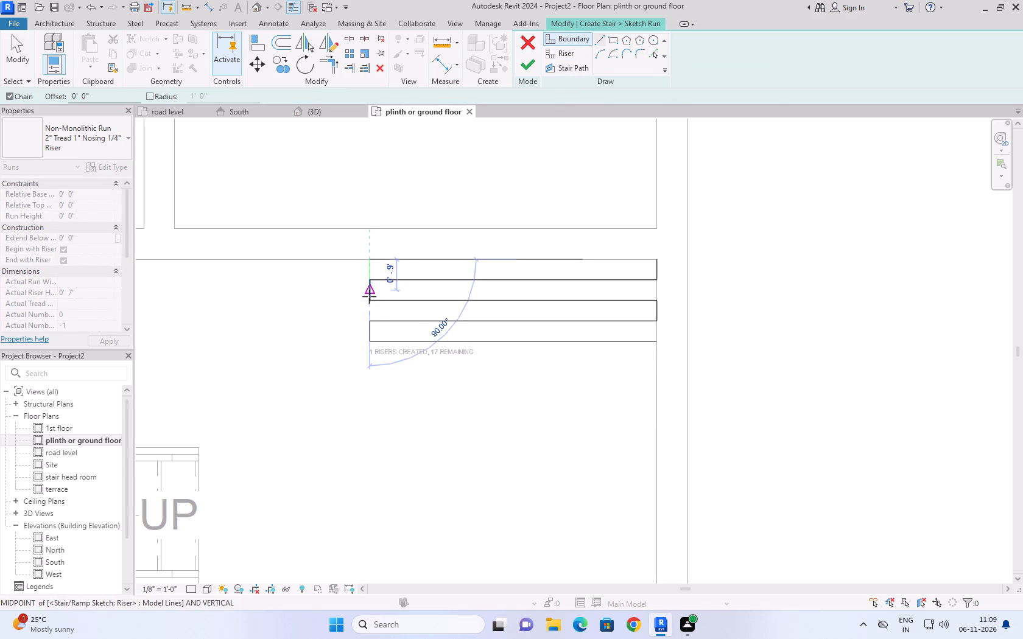
pyautogui.click(369, 341)
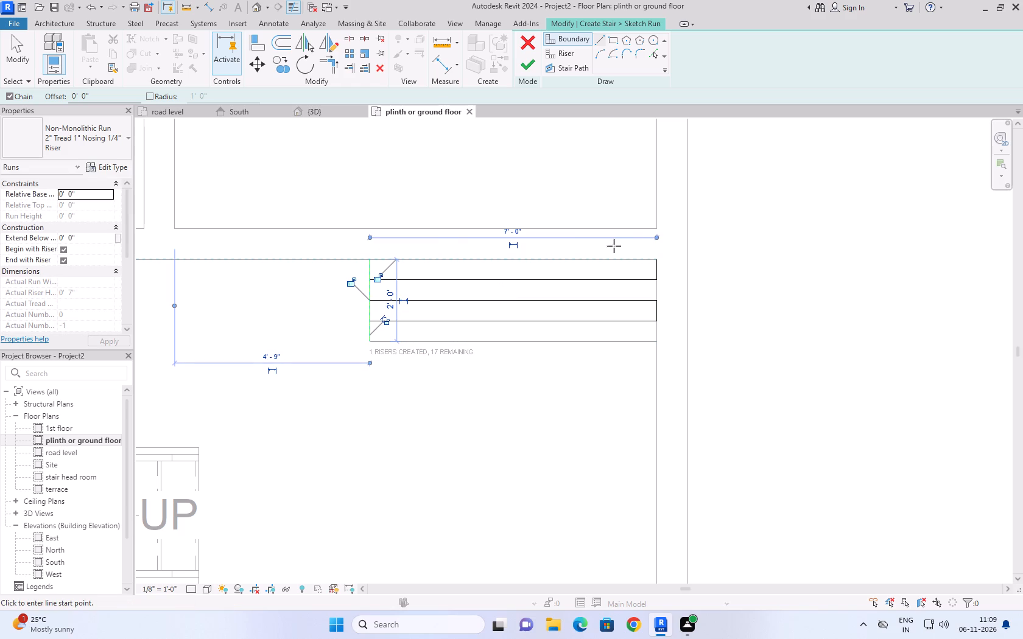
pyautogui.click(657, 260)
pyautogui.click(661, 342)
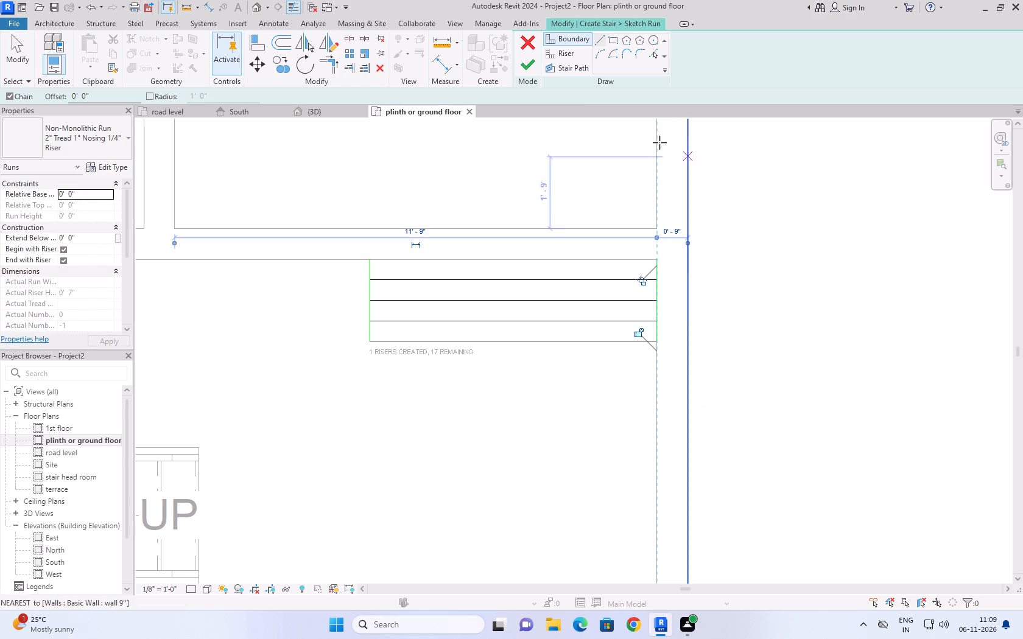
# Draw a 2' 0" stair path north from the lowest riser to the wall face, about 2' 6" west of the east boundary.
pyautogui.click(560, 69)
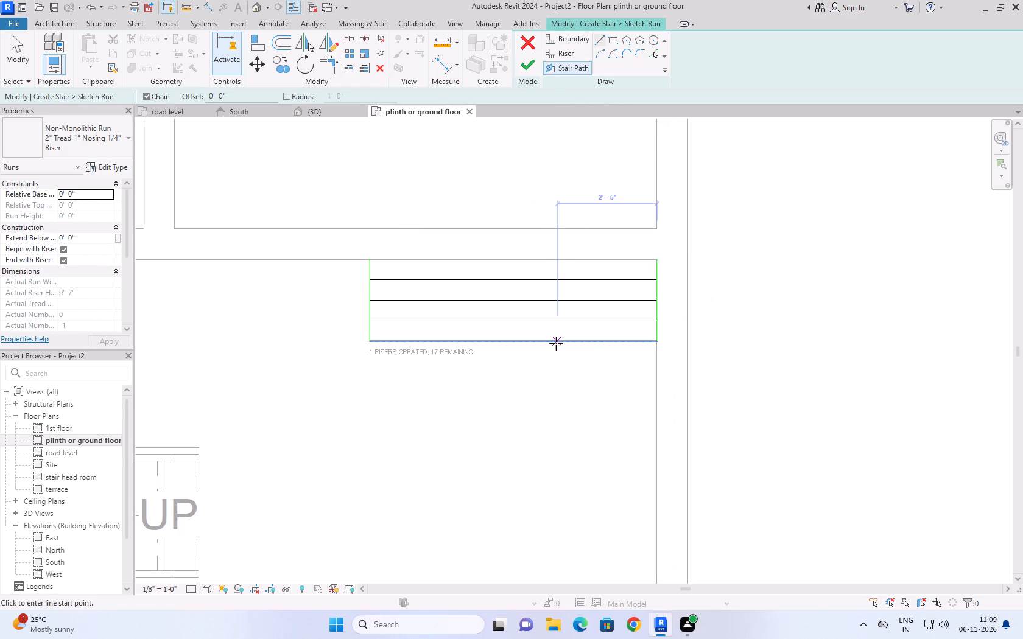
pyautogui.click(556, 341)
pyautogui.click(550, 259)
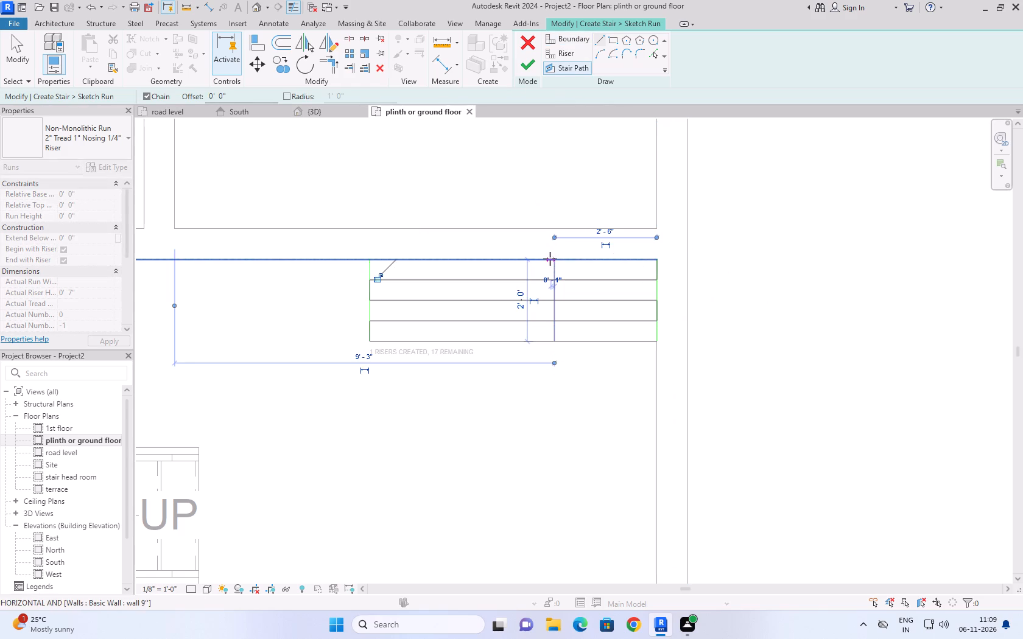
pyautogui.press('Escape')
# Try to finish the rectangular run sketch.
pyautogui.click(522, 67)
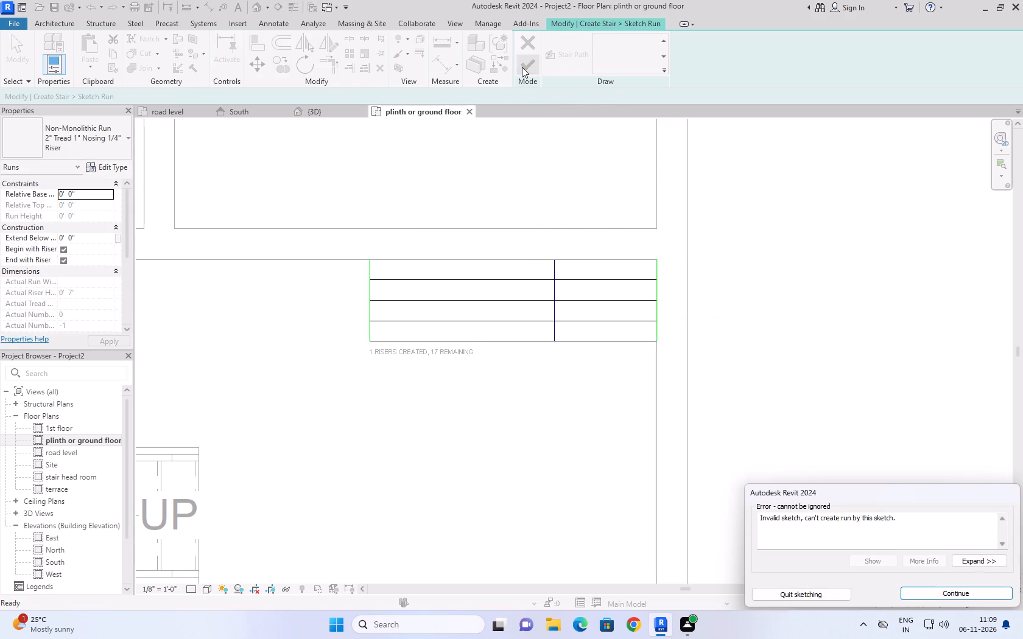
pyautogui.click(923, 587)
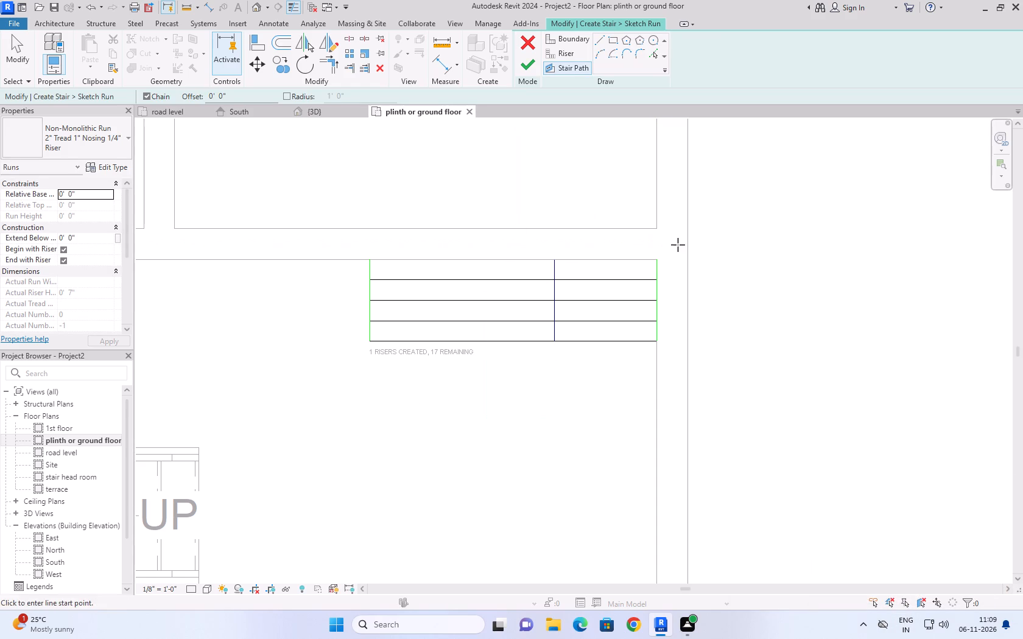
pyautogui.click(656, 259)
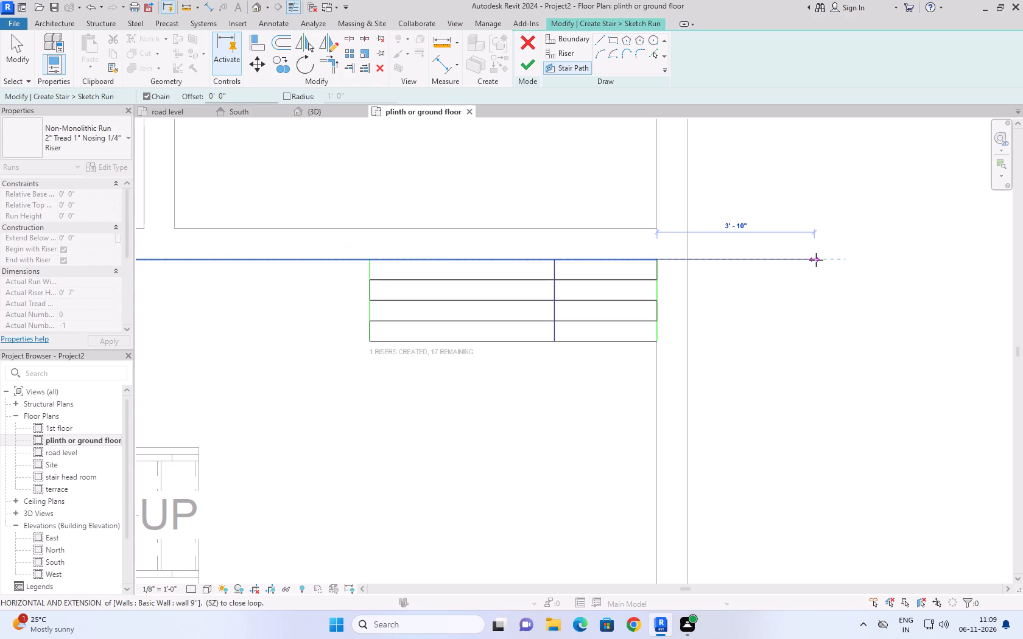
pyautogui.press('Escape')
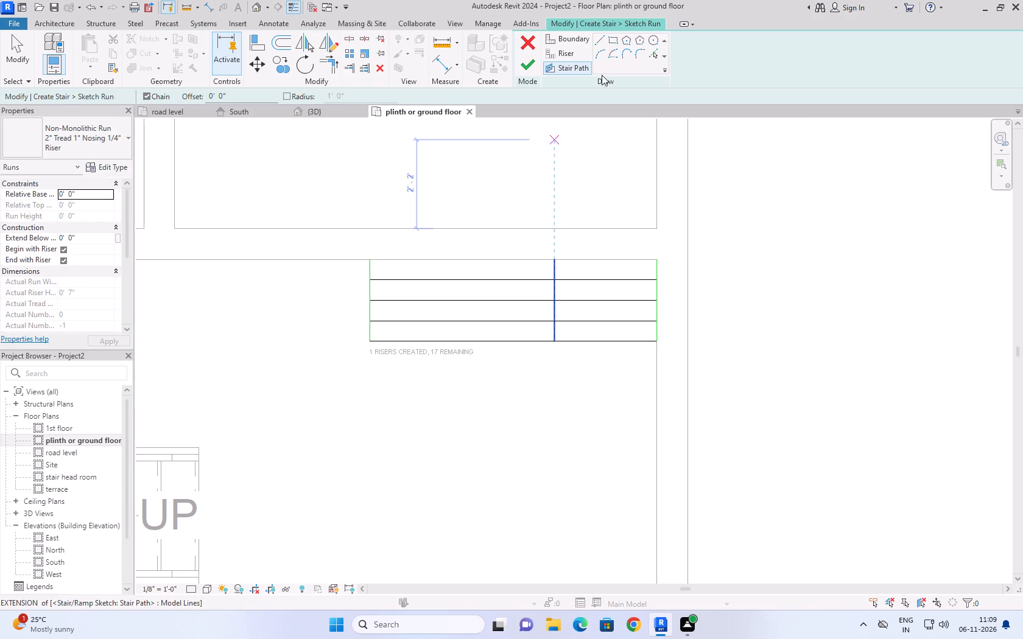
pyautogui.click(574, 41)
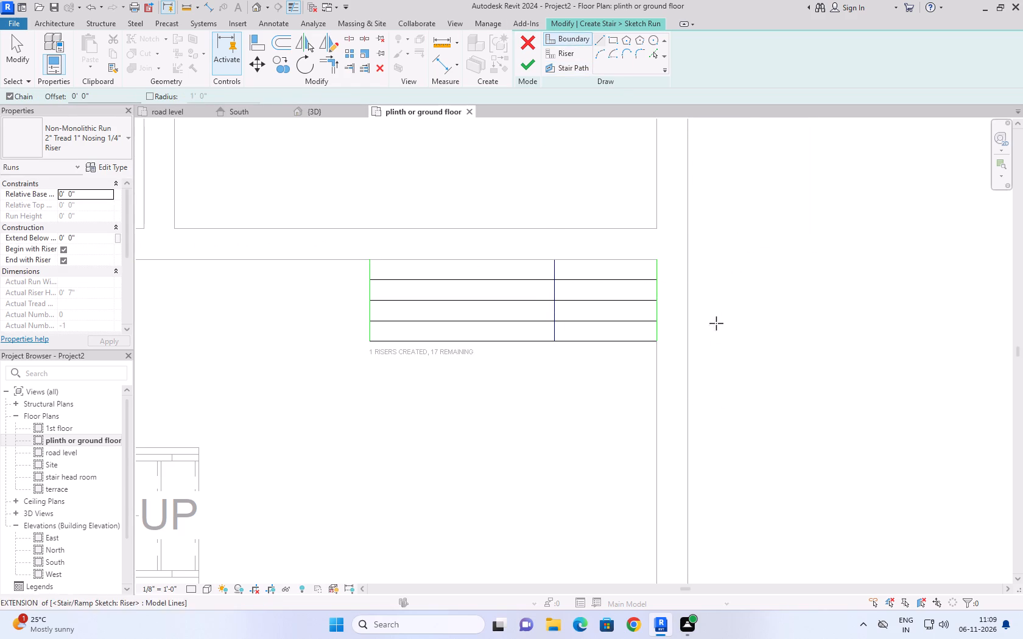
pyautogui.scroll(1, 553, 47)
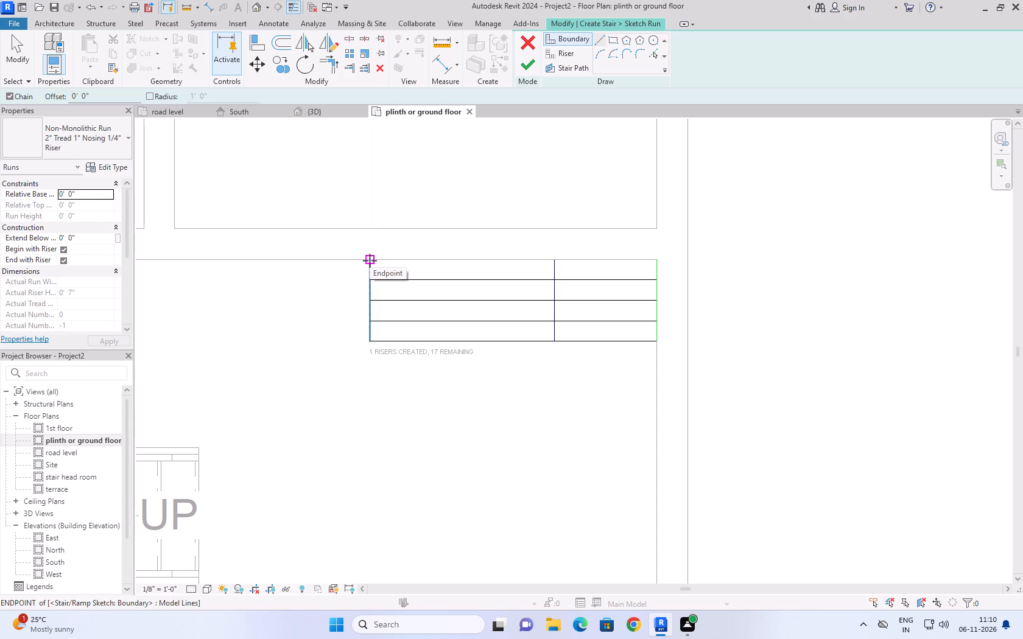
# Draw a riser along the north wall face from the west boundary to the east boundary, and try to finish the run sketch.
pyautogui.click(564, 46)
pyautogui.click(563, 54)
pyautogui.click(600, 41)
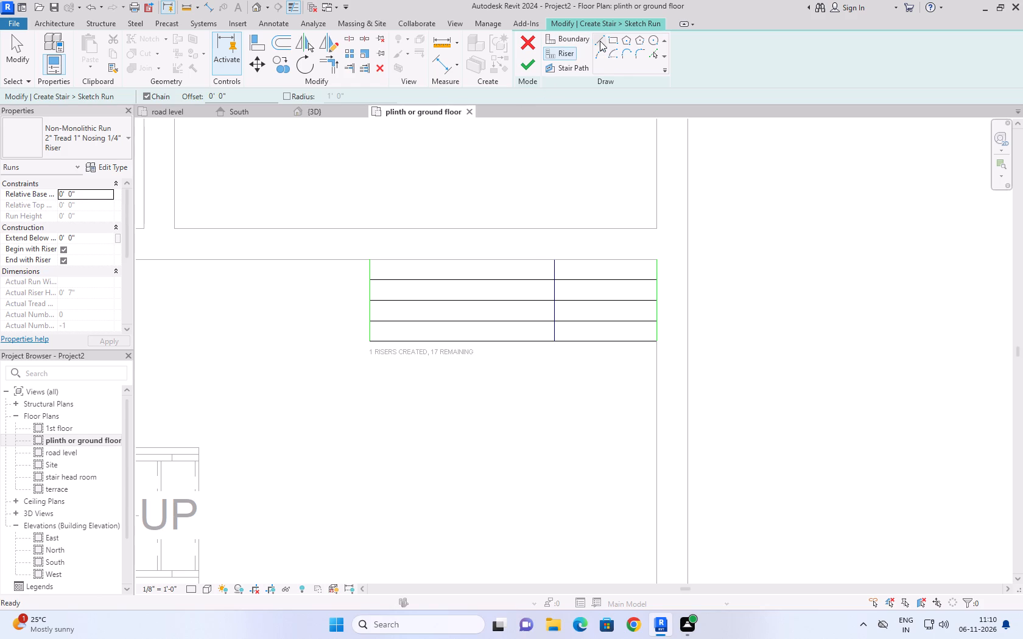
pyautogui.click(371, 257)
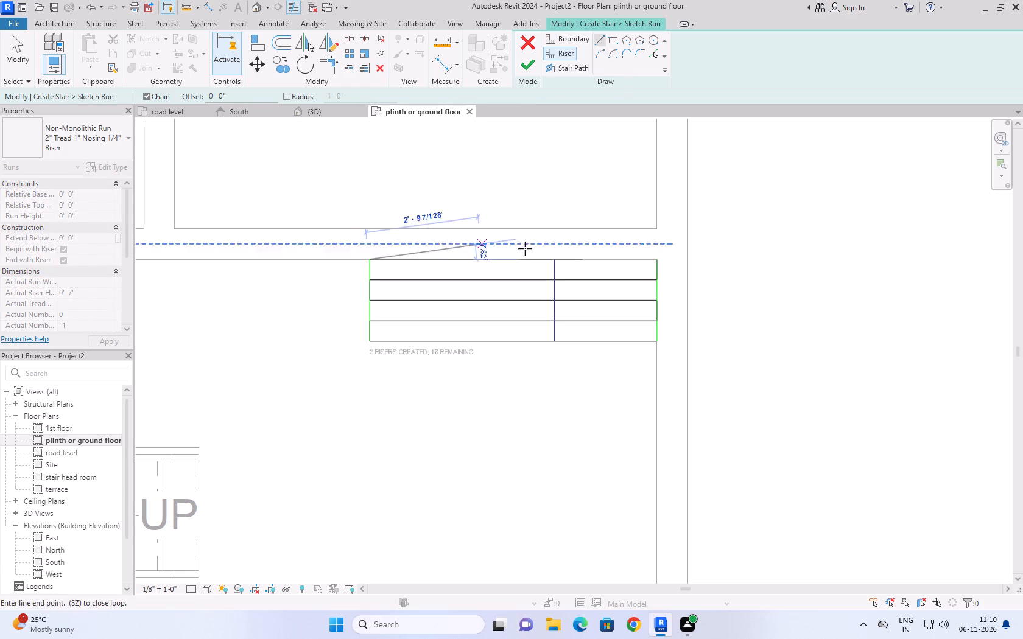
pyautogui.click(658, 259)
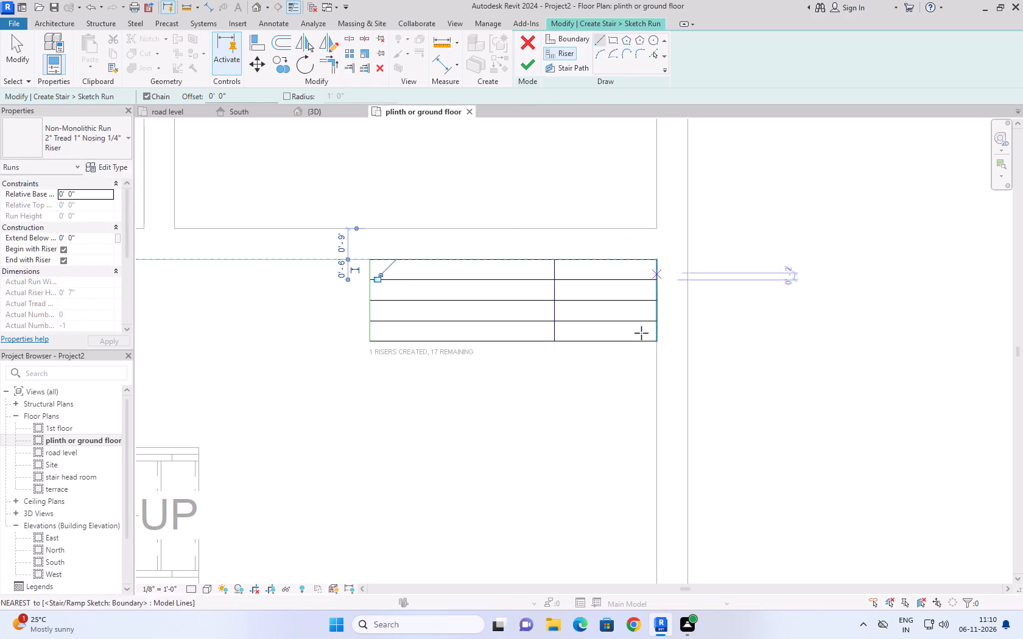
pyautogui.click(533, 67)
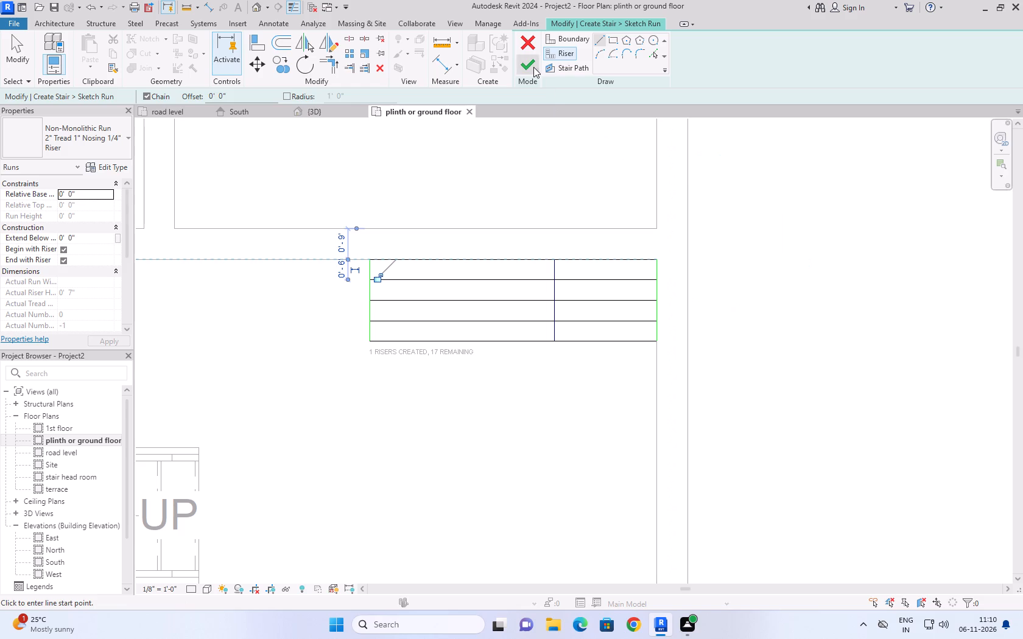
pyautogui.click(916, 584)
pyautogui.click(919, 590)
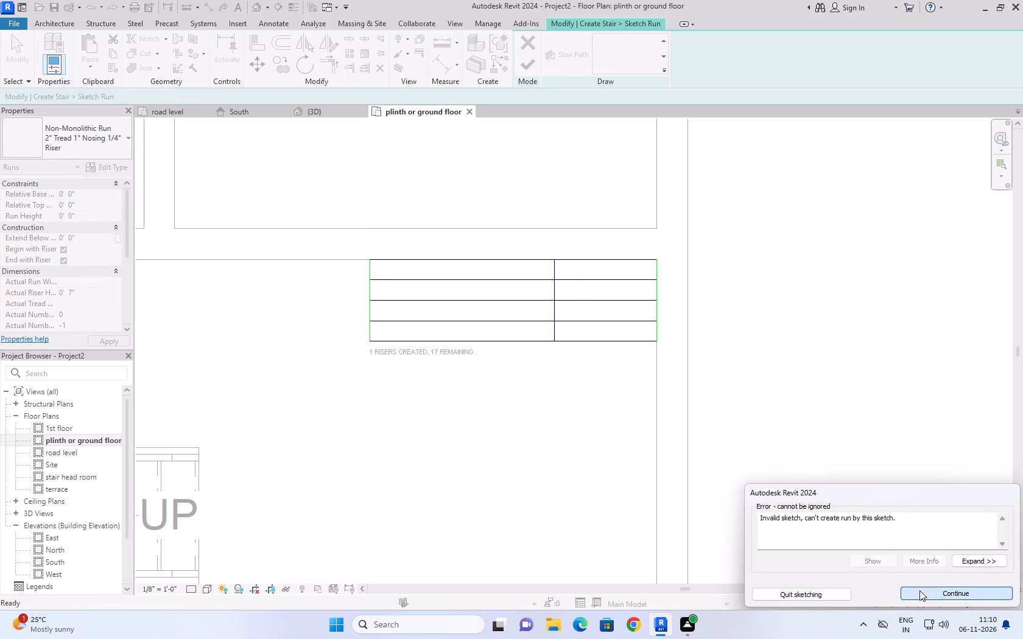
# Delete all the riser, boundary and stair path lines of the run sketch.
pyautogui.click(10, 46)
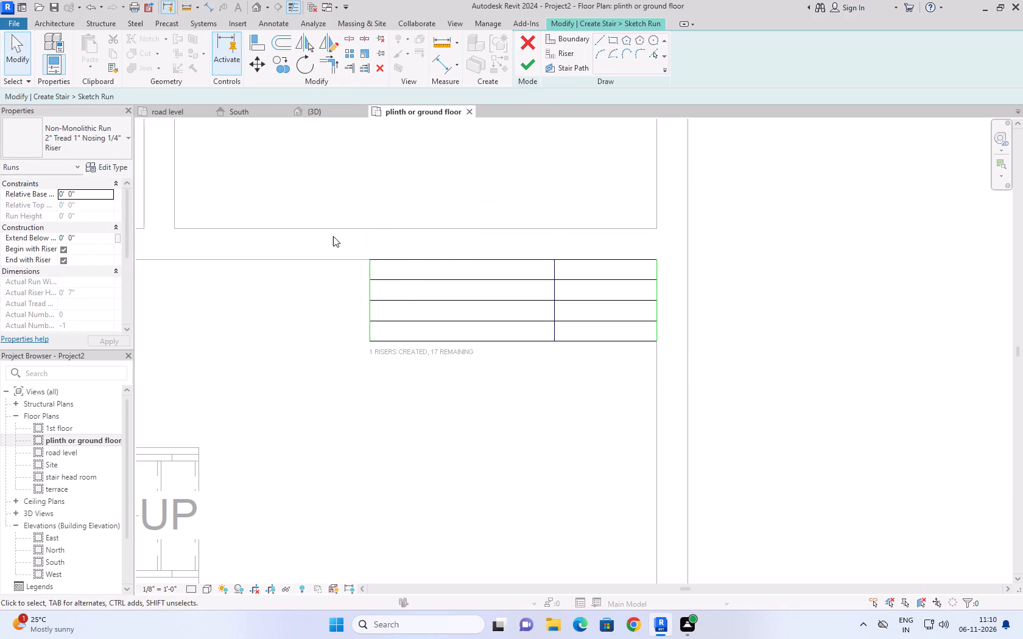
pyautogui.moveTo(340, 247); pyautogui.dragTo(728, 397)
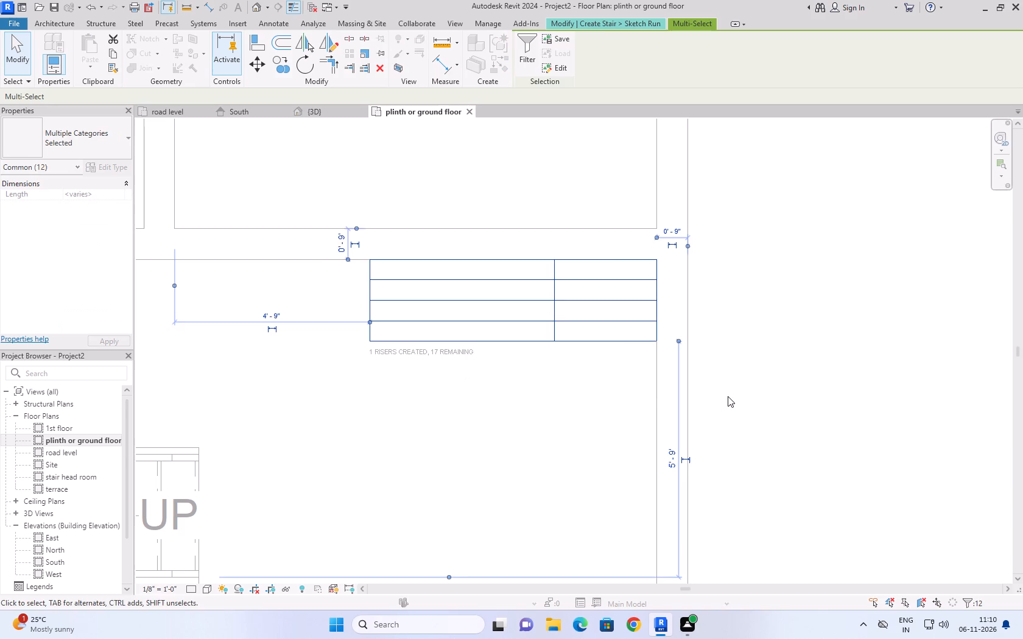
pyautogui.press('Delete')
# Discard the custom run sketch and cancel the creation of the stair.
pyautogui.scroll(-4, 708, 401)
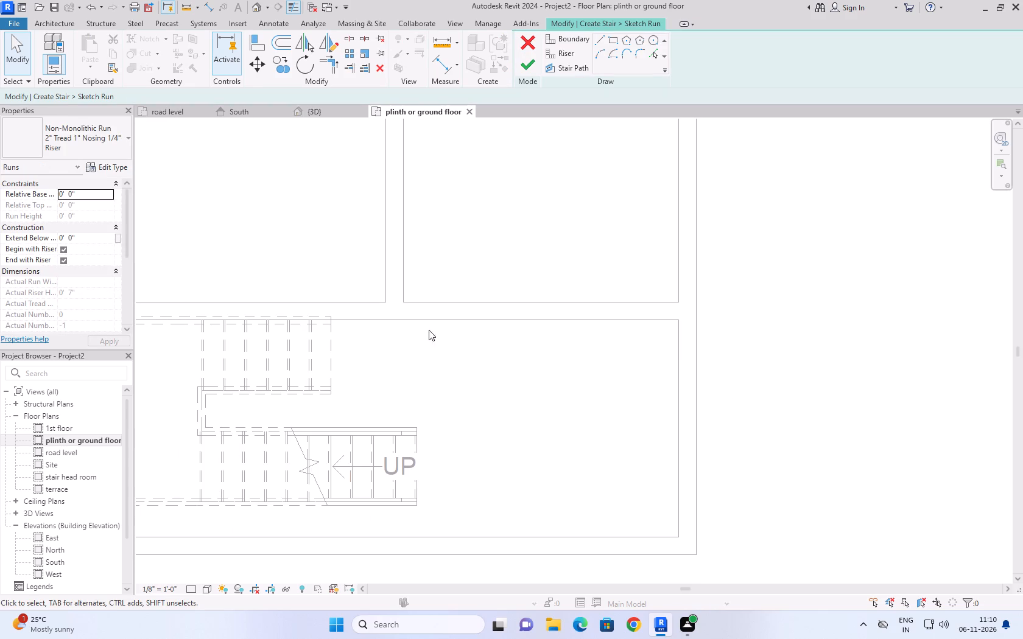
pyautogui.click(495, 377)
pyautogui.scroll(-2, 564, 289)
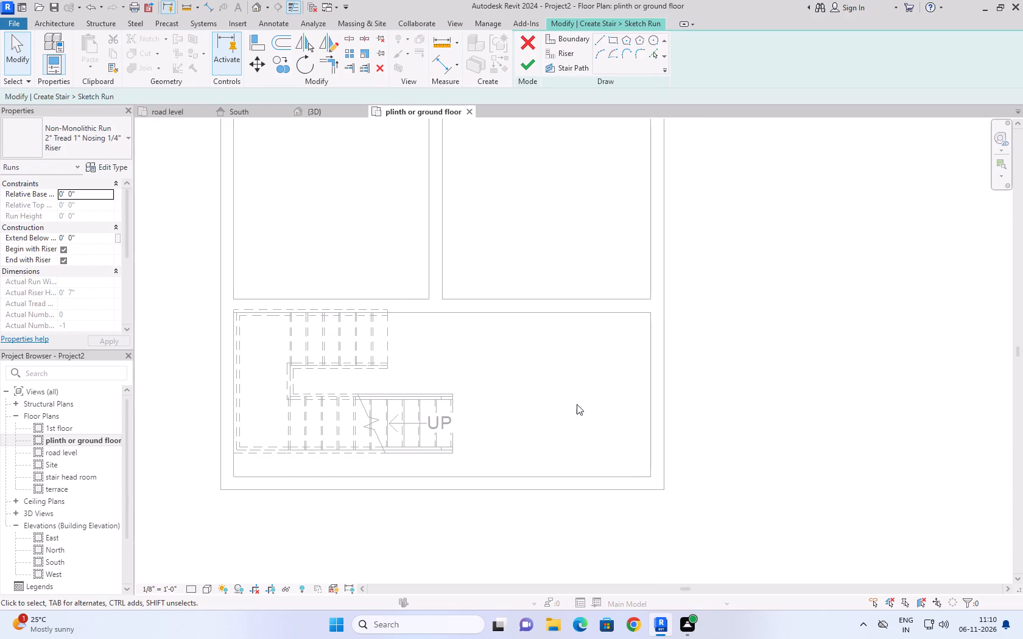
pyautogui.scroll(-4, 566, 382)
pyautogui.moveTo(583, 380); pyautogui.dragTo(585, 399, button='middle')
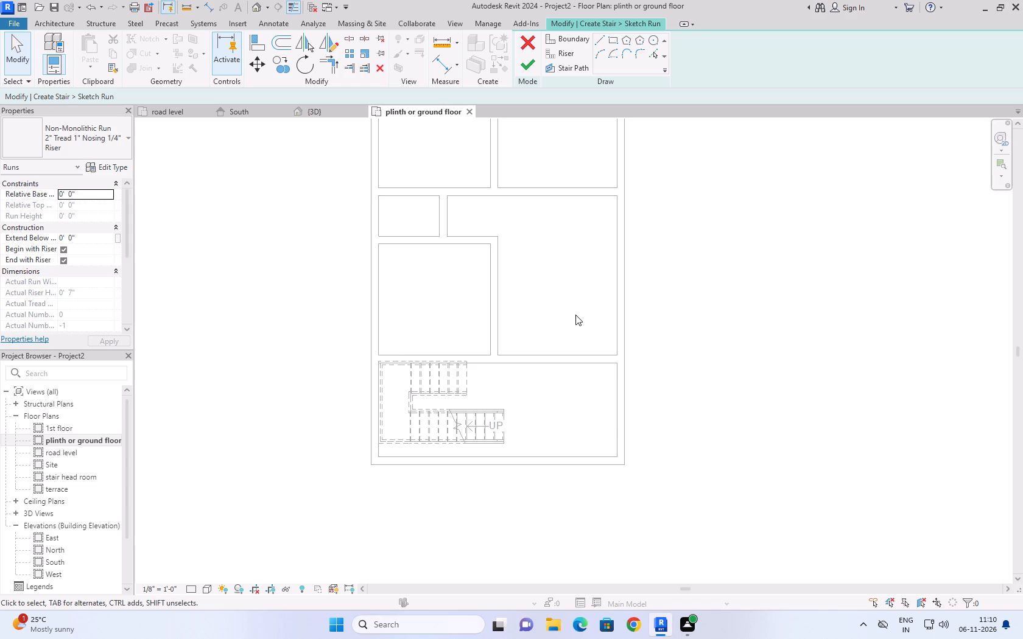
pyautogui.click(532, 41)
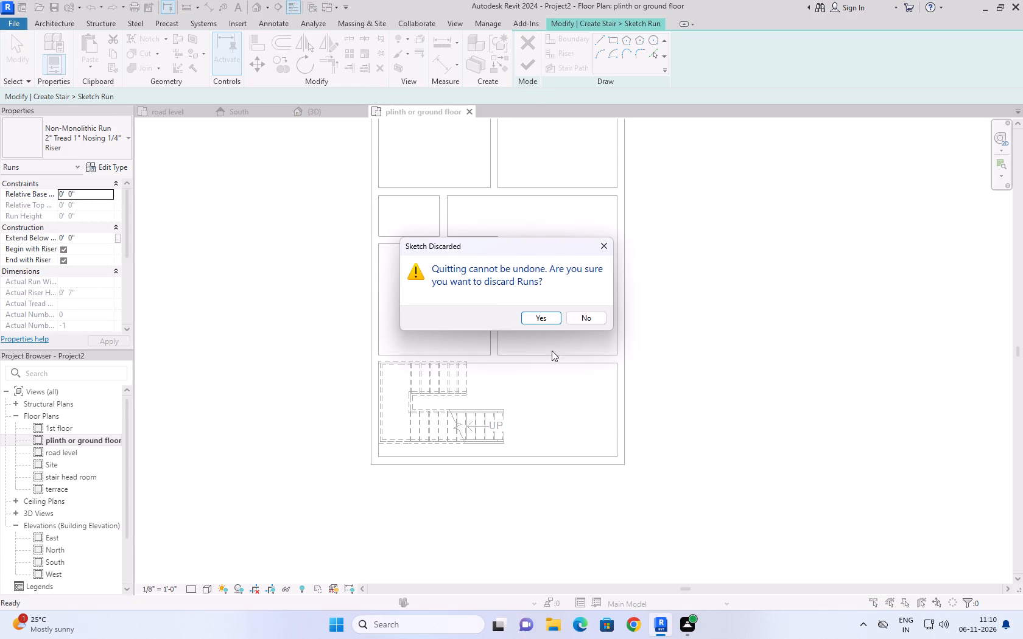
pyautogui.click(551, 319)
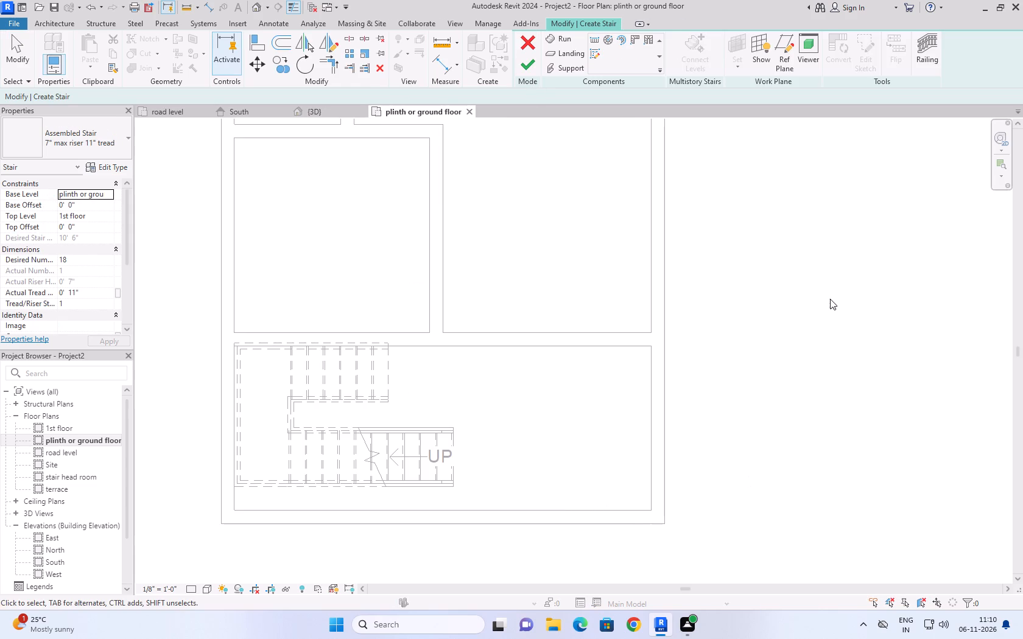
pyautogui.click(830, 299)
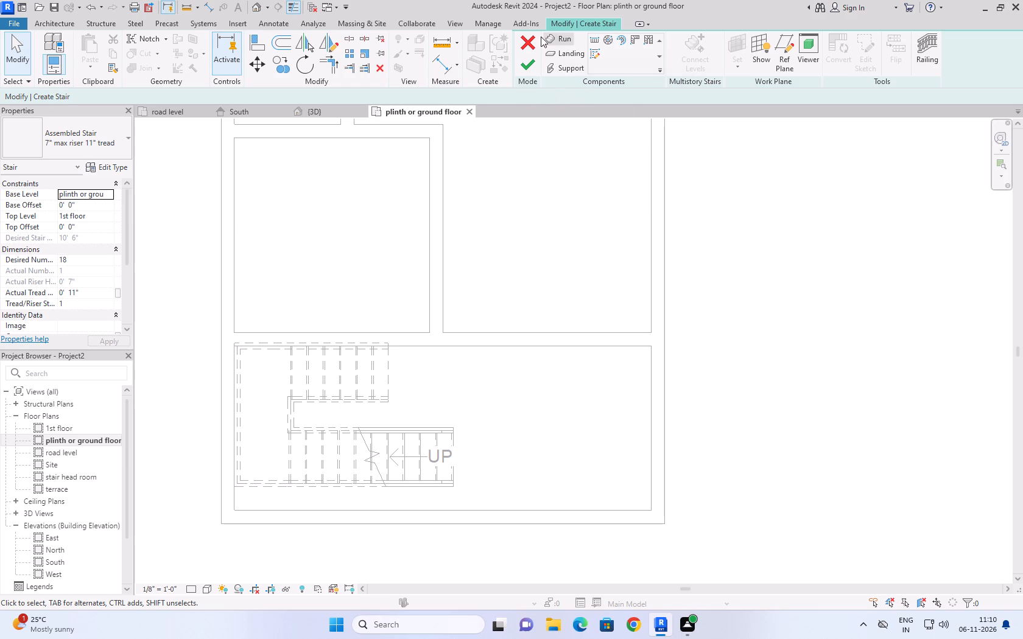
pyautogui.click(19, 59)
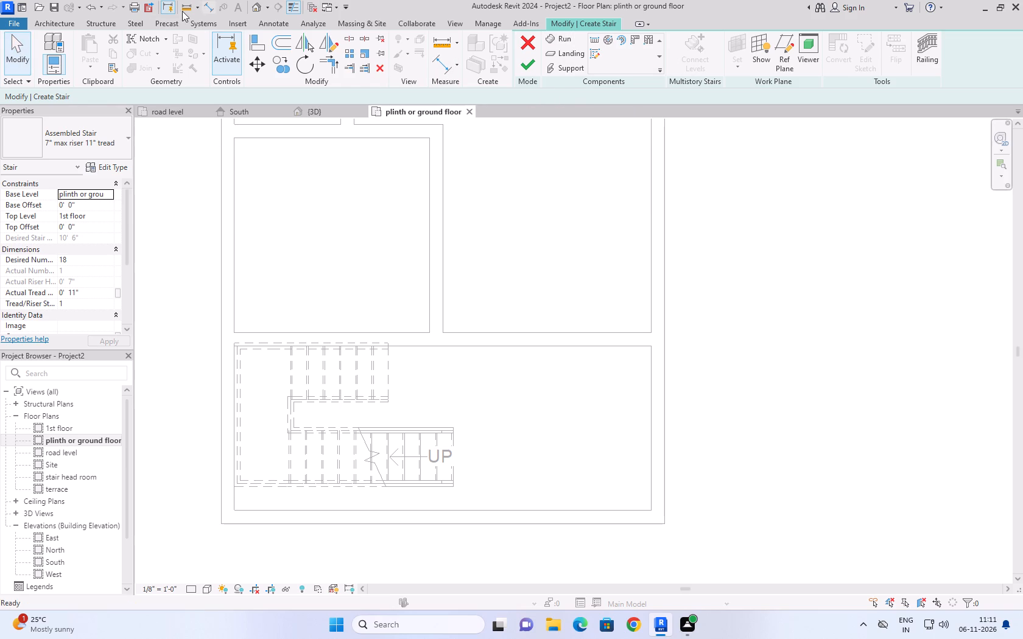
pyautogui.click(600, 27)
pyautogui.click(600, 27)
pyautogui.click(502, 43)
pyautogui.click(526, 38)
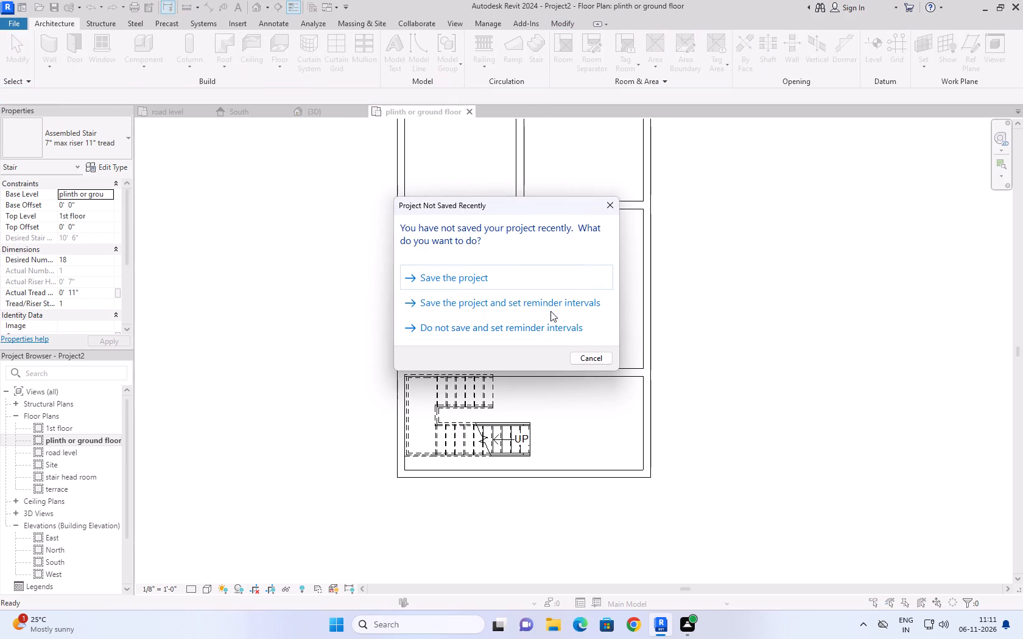
# Start saving the project and set its maximum backups to 1.
pyautogui.click(502, 274)
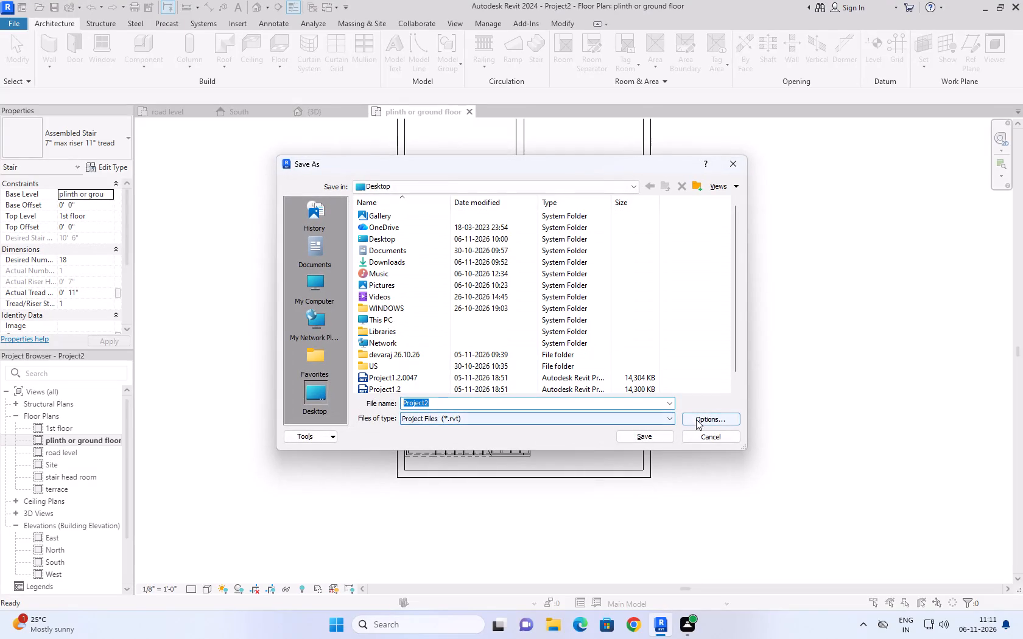
pyautogui.click(697, 419)
pyautogui.press('1')
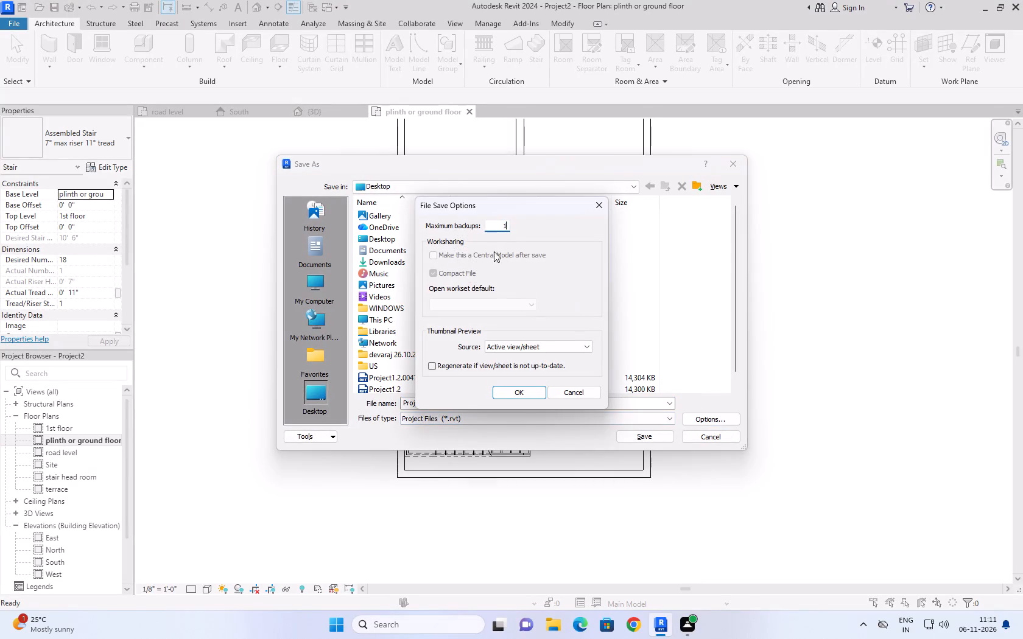
pyautogui.click(526, 393)
# Save the project on the Desktop under the file name Project2 06.11.26.
pyautogui.click(487, 400)
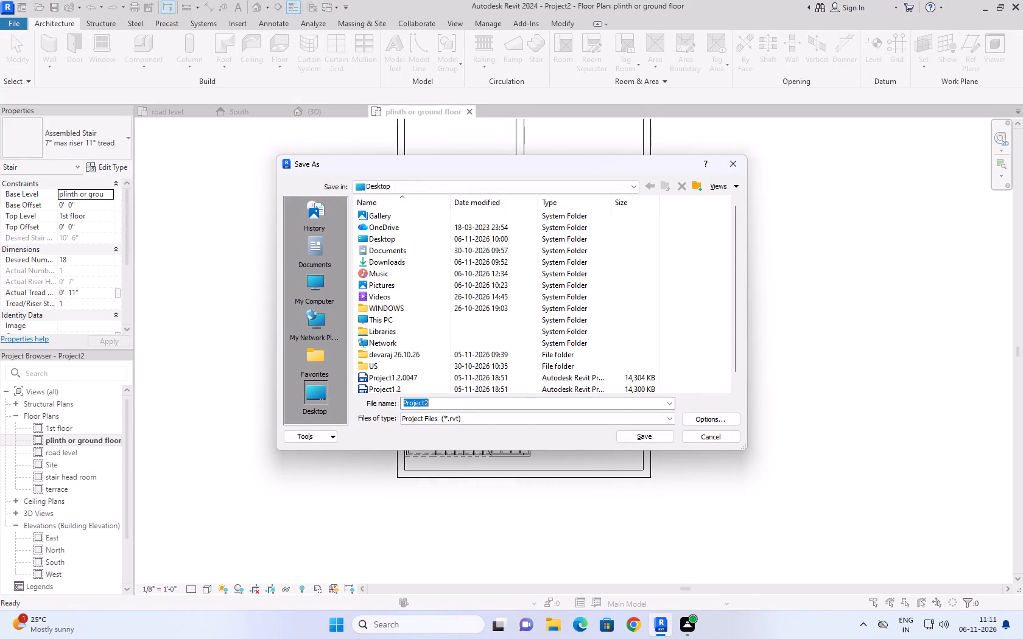
pyautogui.click(487, 400)
pyautogui.click(487, 400)
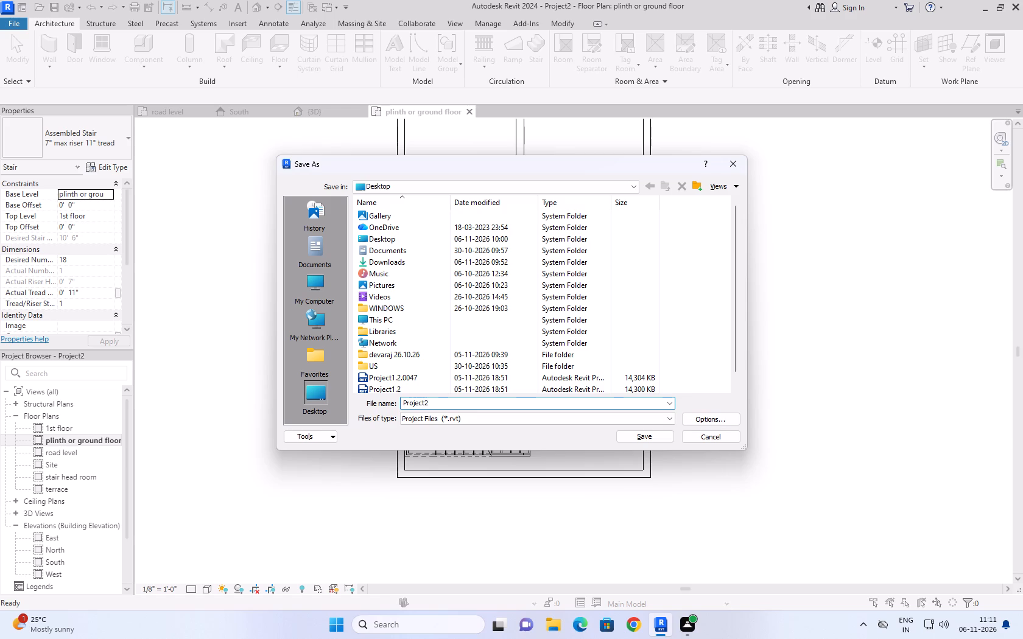
pyautogui.press('0')
pyautogui.press('BackSpace')
pyautogui.press('space')
pyautogui.write('06.')
pyautogui.write('11.26')
pyautogui.doubleClick(315, 392)
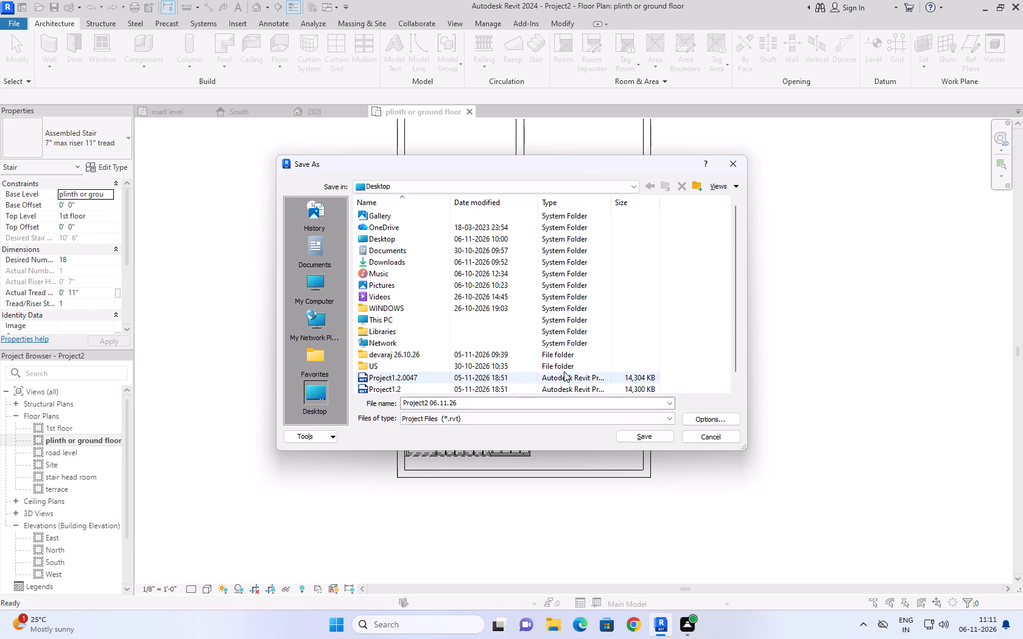
pyautogui.click(640, 437)
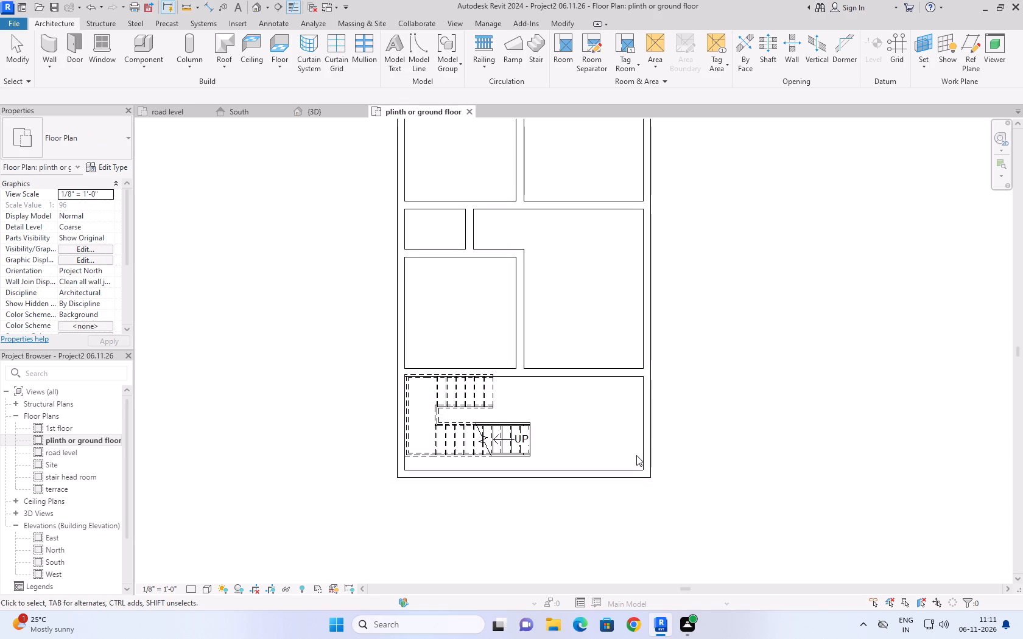
# Open the road level floor plan and examine the wall layout with the staircase beside the reference plan images.
pyautogui.moveTo(733, 374); pyautogui.dragTo(701, 416, button='middle')
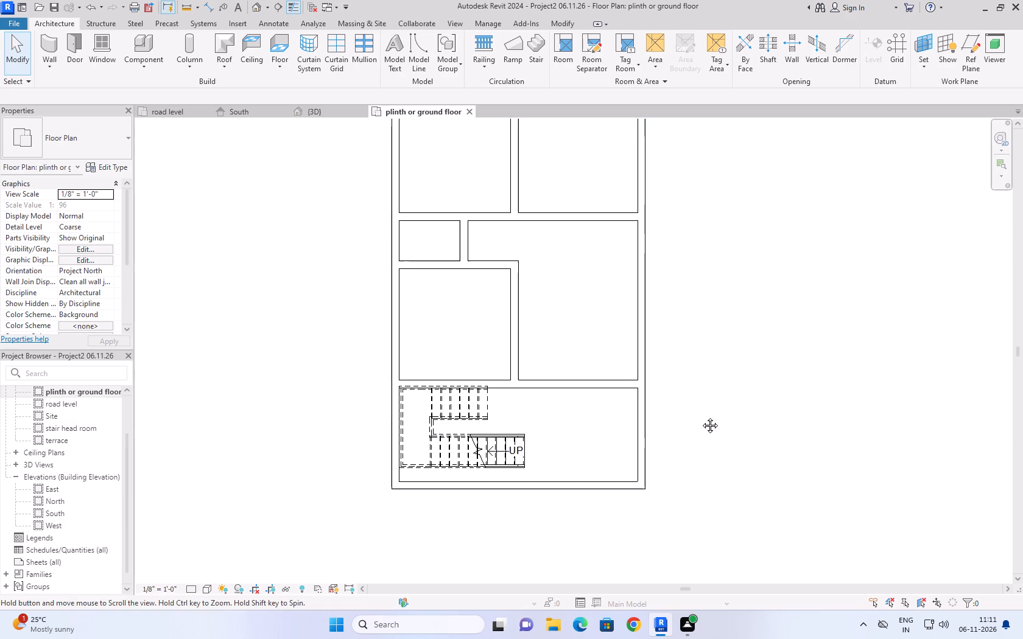
pyautogui.moveTo(701, 416); pyautogui.dragTo(641, 449, button='middle')
pyautogui.scroll(-2, 641, 449)
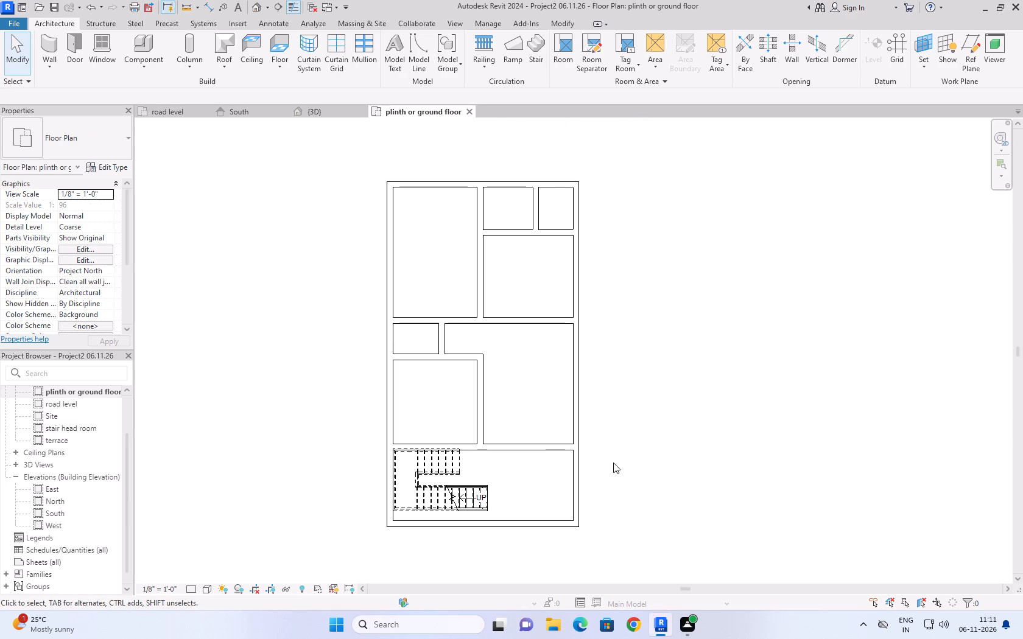
pyautogui.scroll(-1, 765, 501)
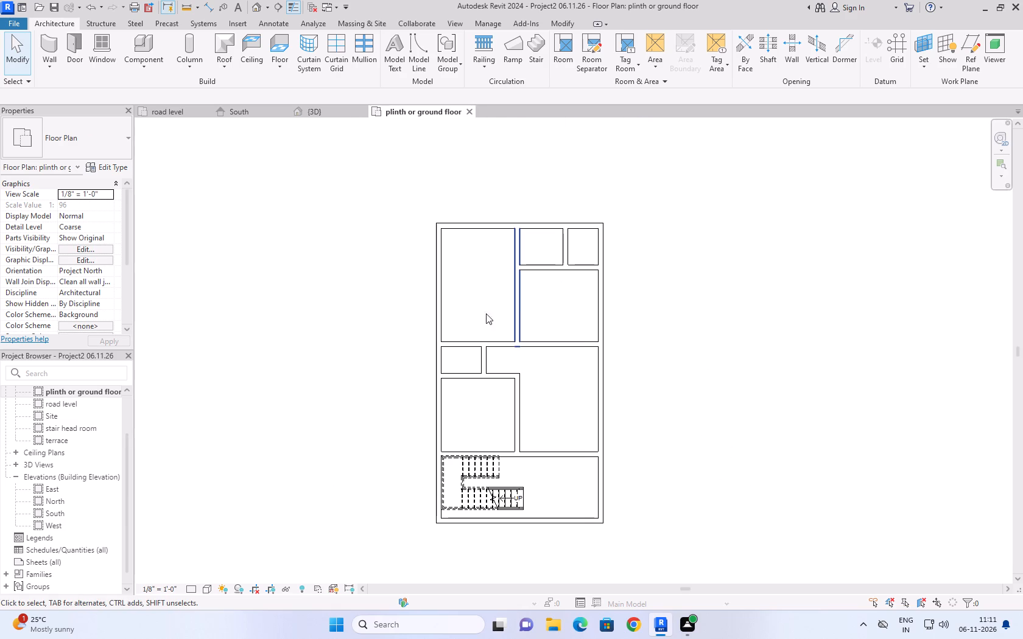
pyautogui.click(167, 111)
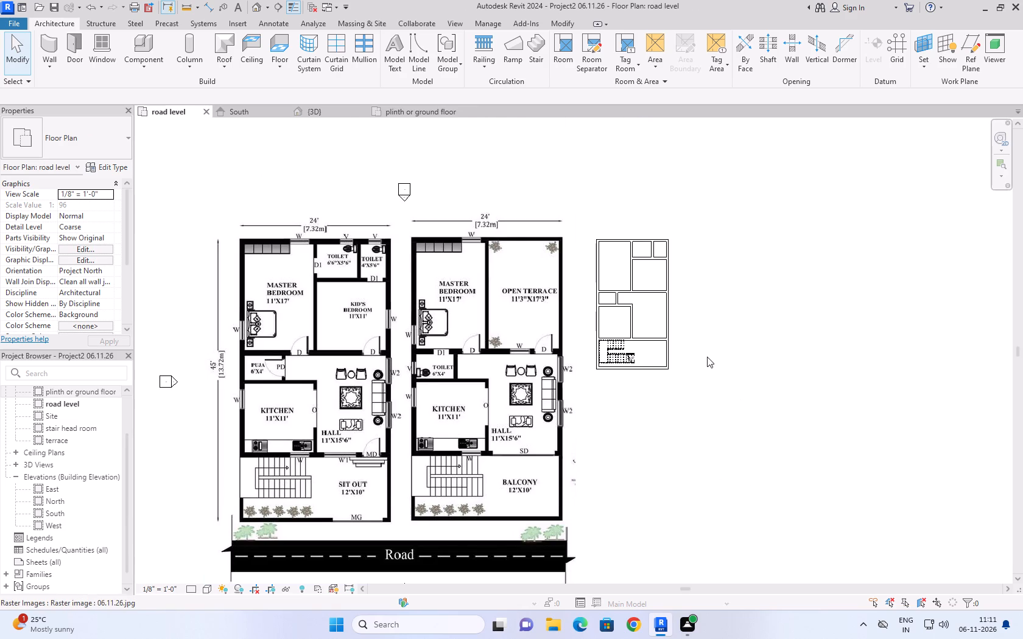
pyautogui.scroll(6, 707, 357)
pyautogui.moveTo(684, 293); pyautogui.dragTo(624, 438, button='middle')
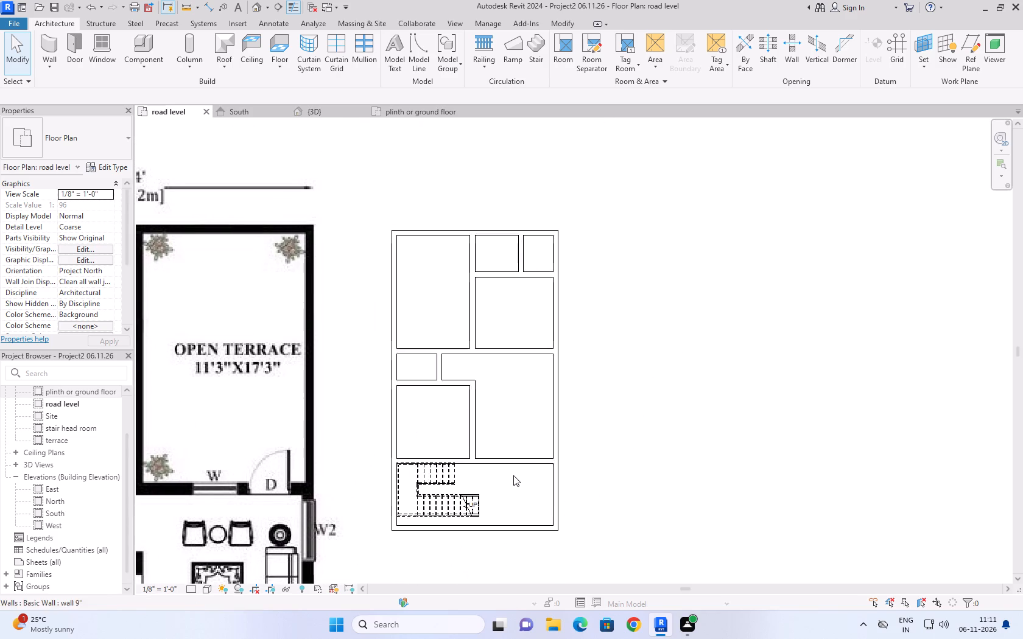
# Start a custom sketched stair run and draw two vertical boundary lines, about 12' and 11'6" long and 17'6" apart, beside the house plan.
pyautogui.scroll(6, 514, 473)
pyautogui.scroll(-2, 538, 461)
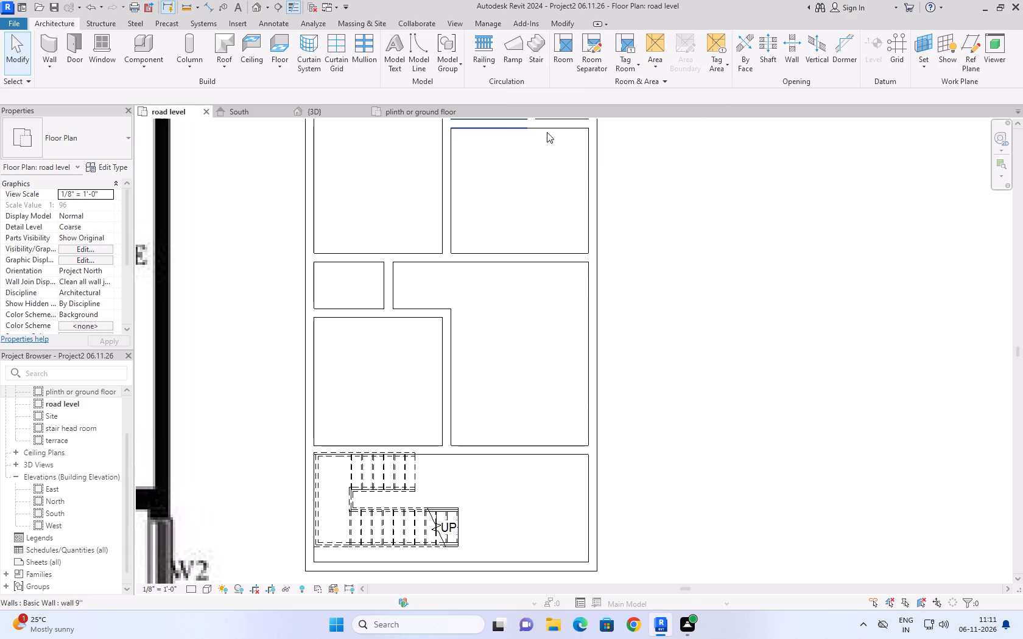
pyautogui.click(538, 52)
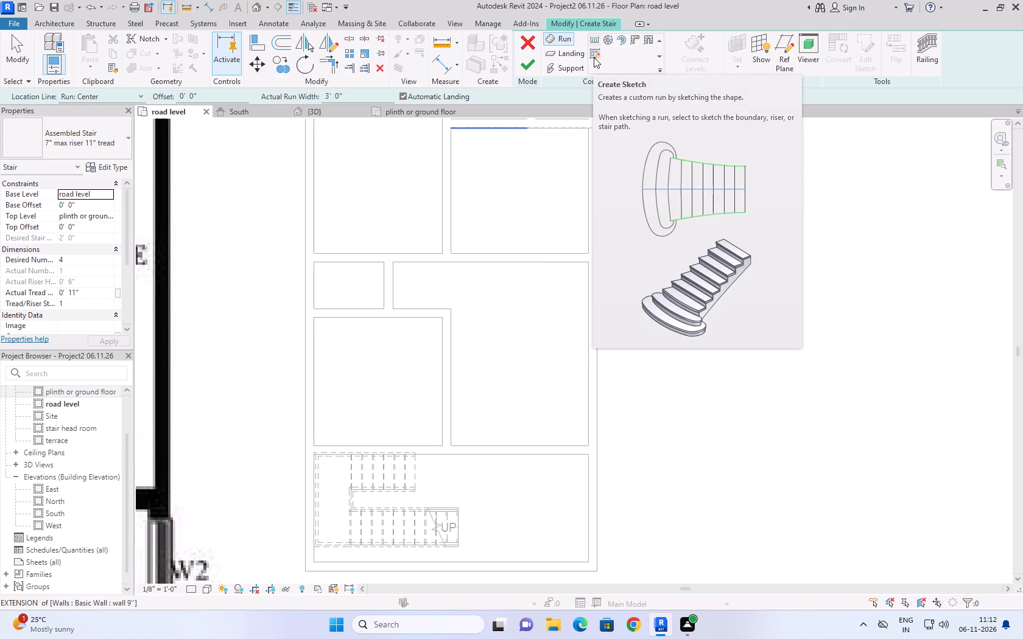
pyautogui.click(594, 57)
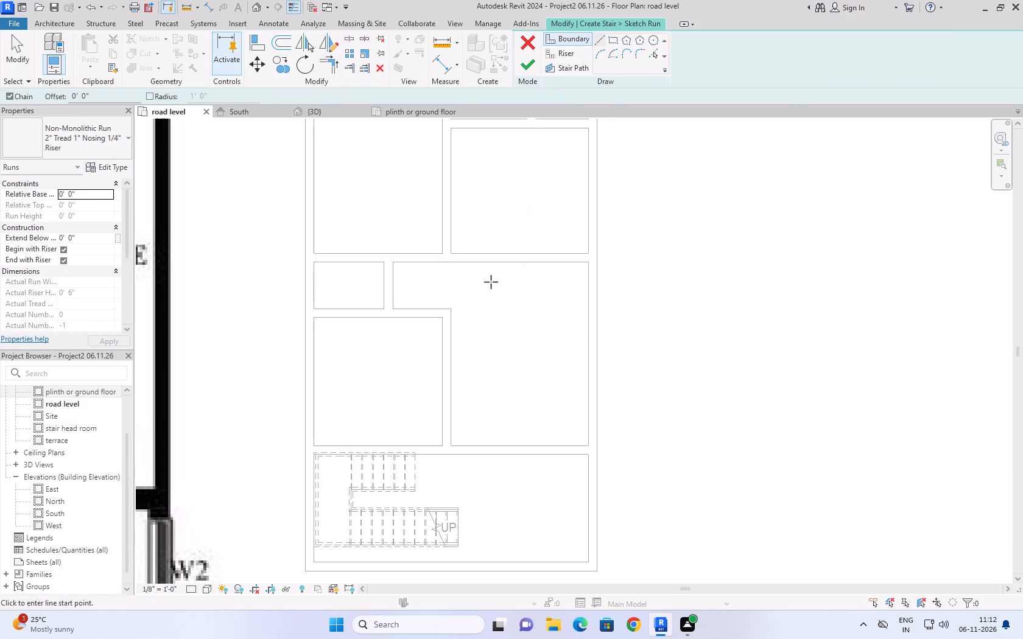
pyautogui.click(640, 288)
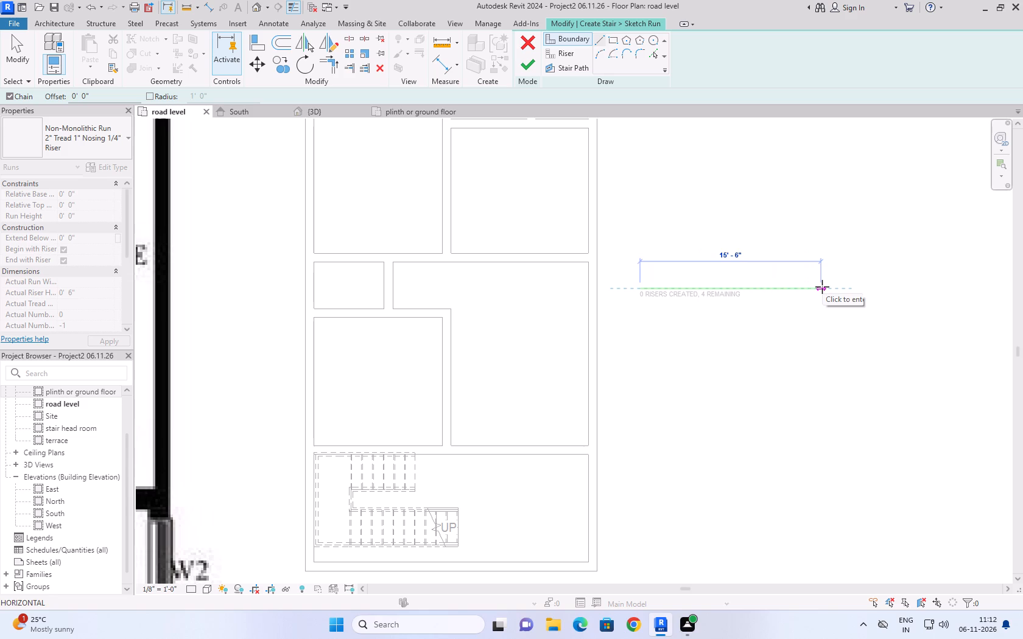
pyautogui.click(641, 430)
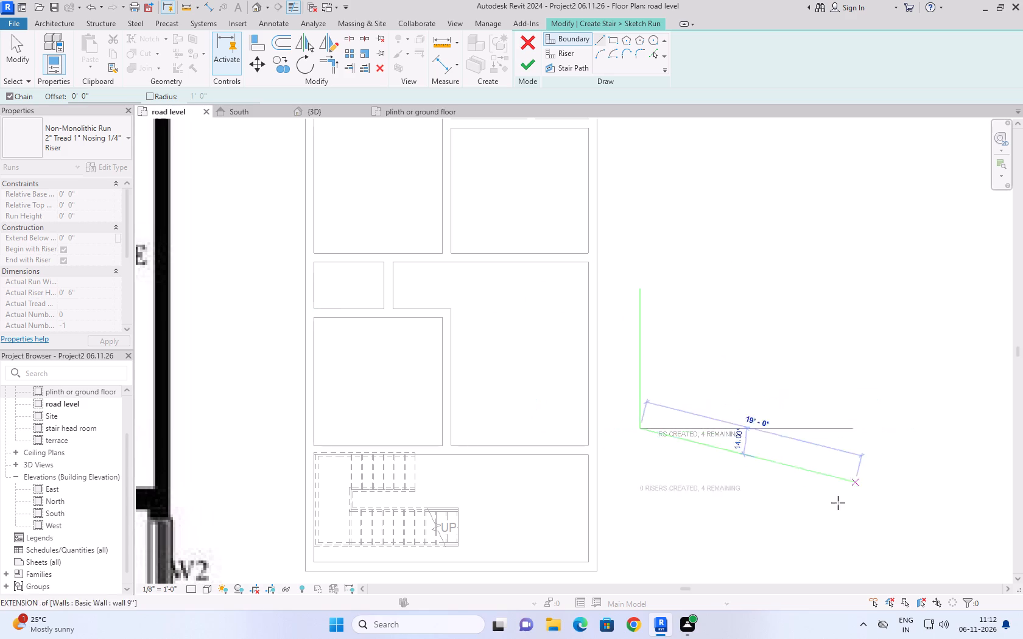
pyautogui.press('Escape')
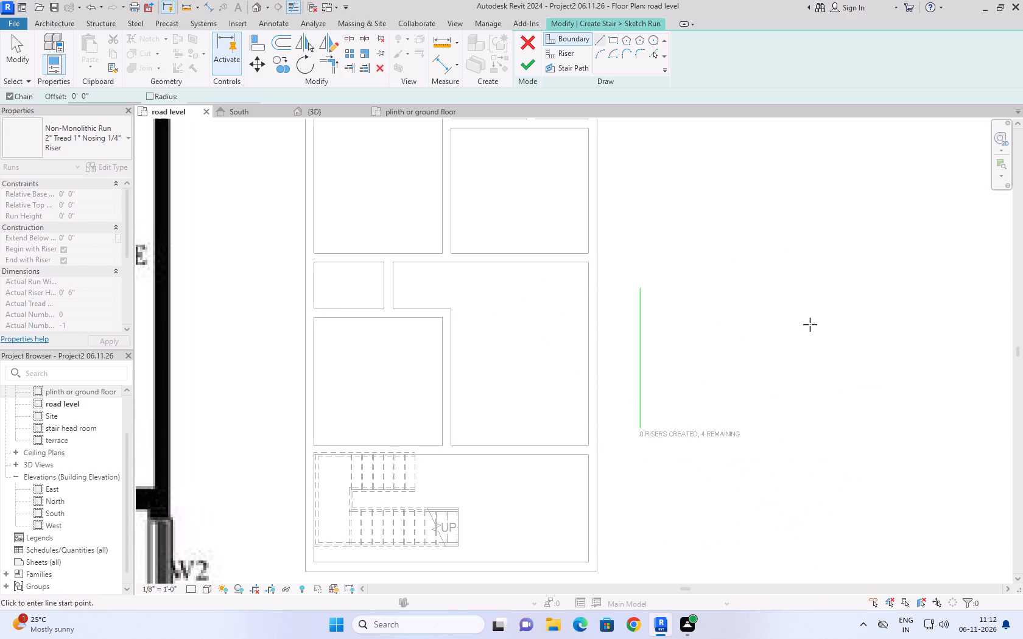
pyautogui.click(846, 288)
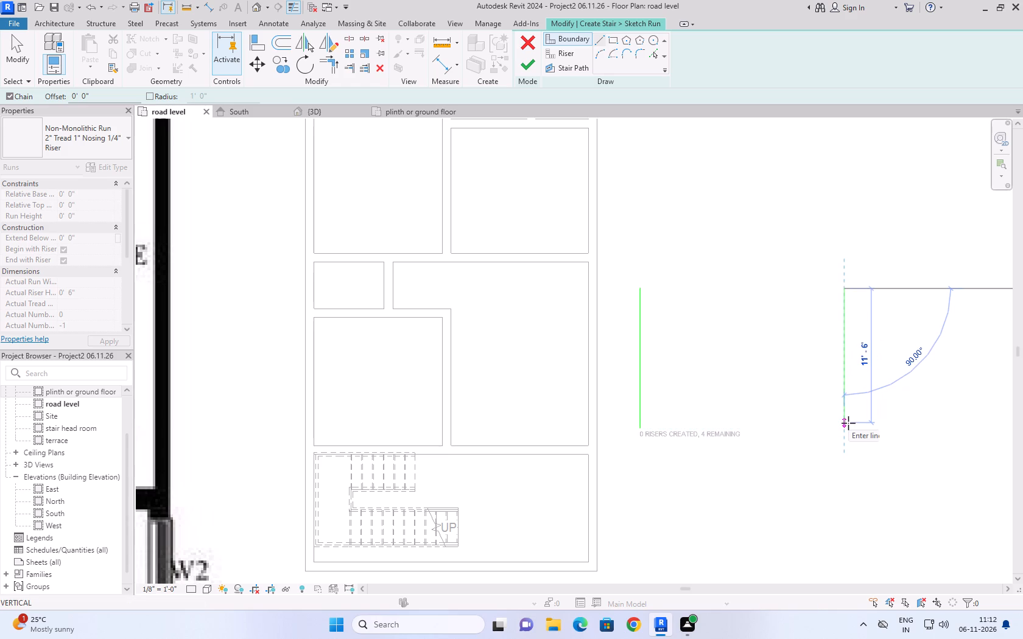
pyautogui.click(848, 423)
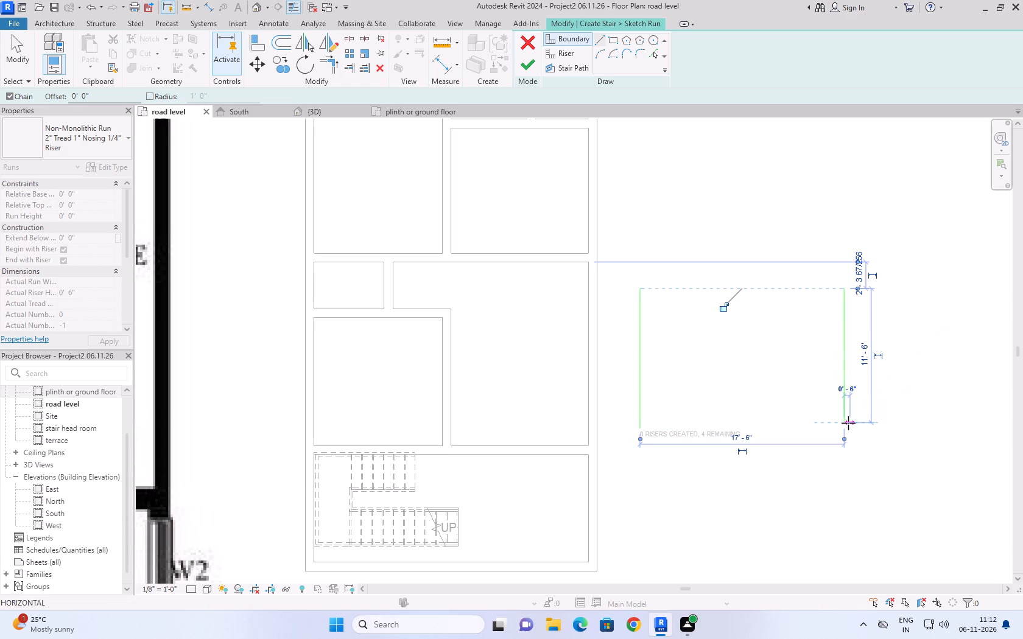
pyautogui.press('Escape')
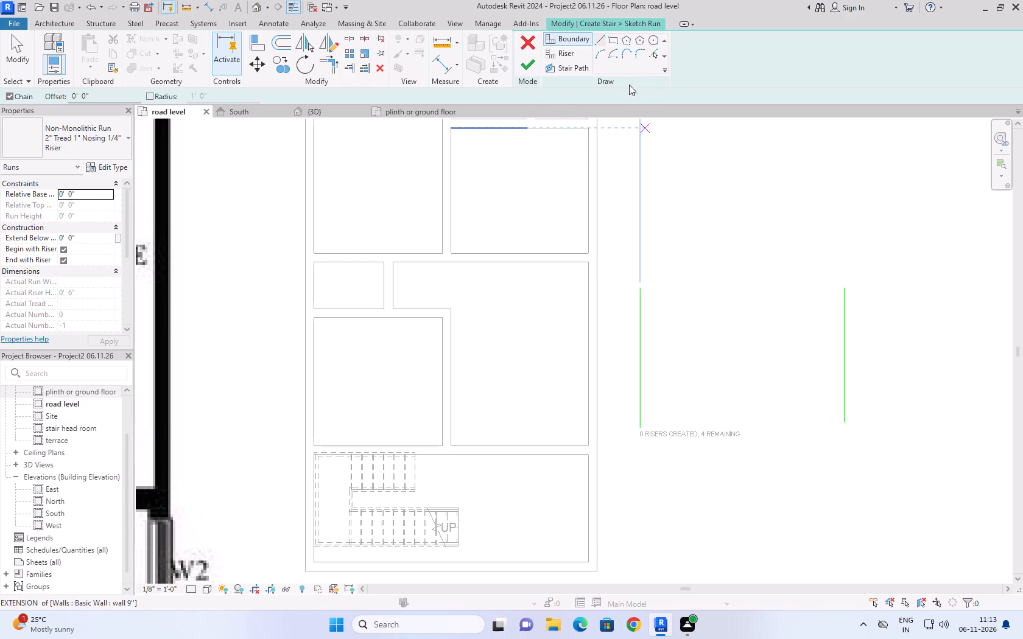
# Draw the first riser line, about 17'6" long, between the upper ends of the two boundary lines.
pyautogui.click(599, 41)
pyautogui.click(558, 56)
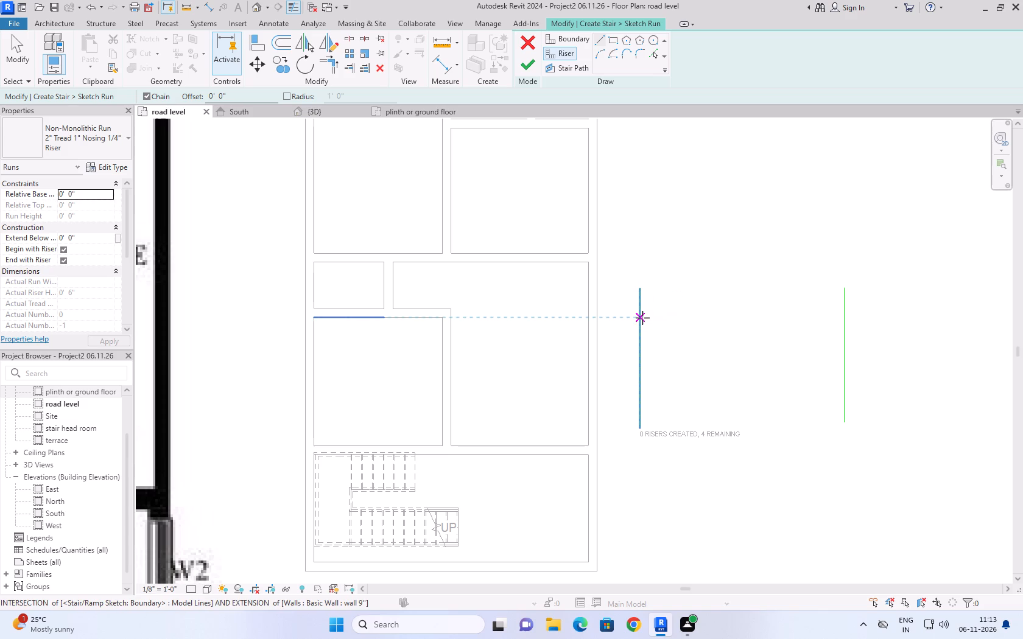
pyautogui.click(641, 288)
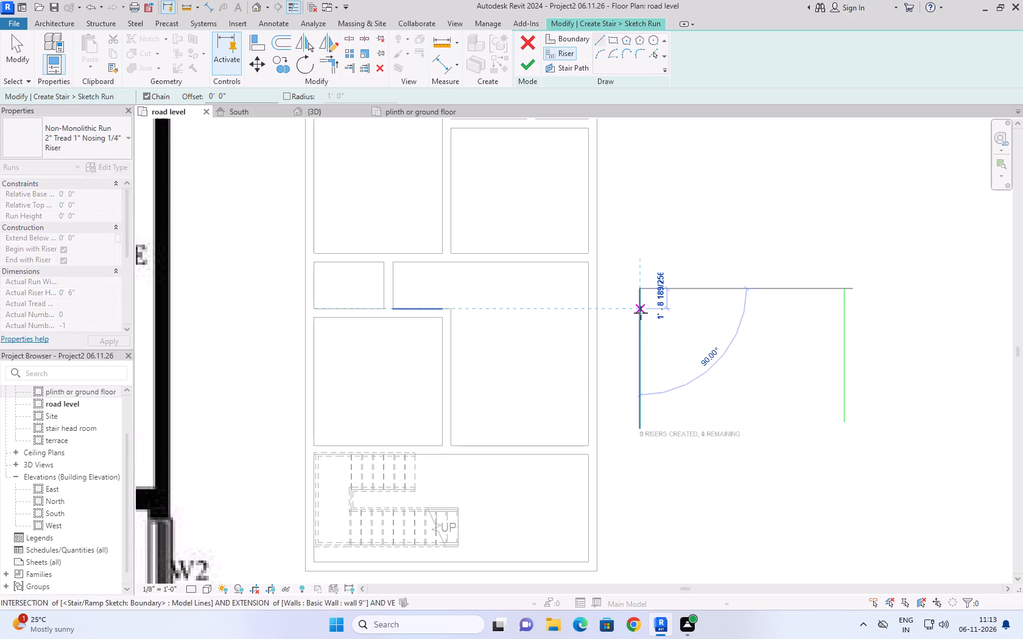
pyautogui.click(845, 287)
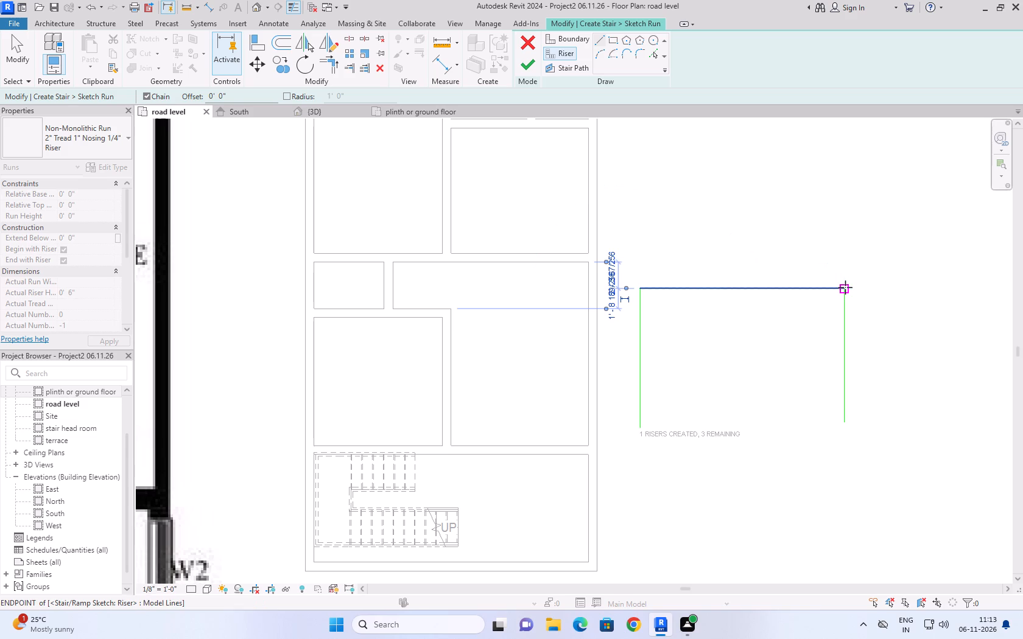
pyautogui.press('Escape')
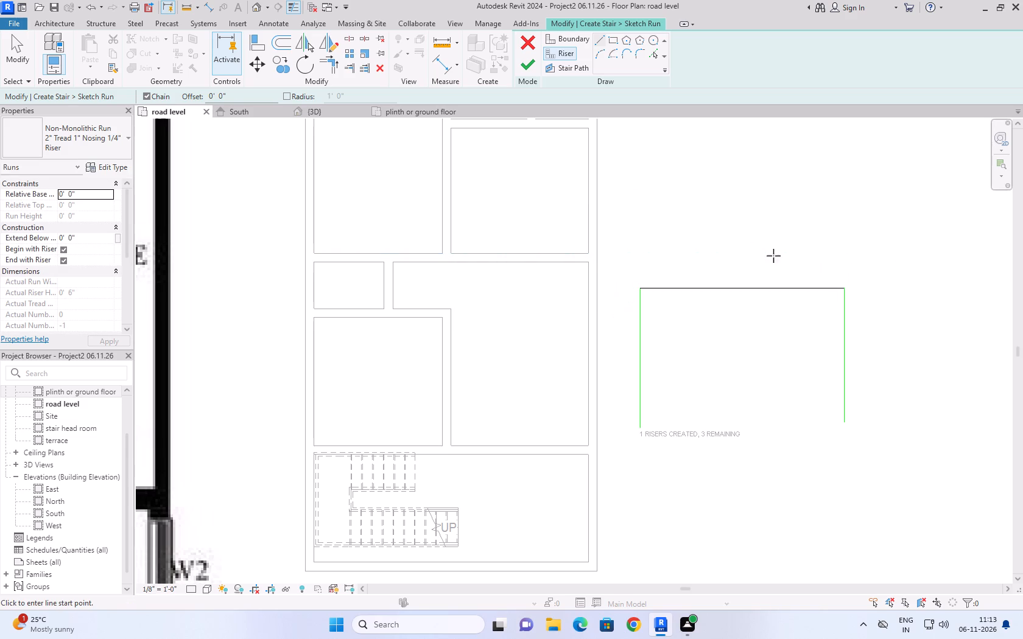
# Add four more risers below the first riser by picking lines with an 11" offset.
pyautogui.click(650, 57)
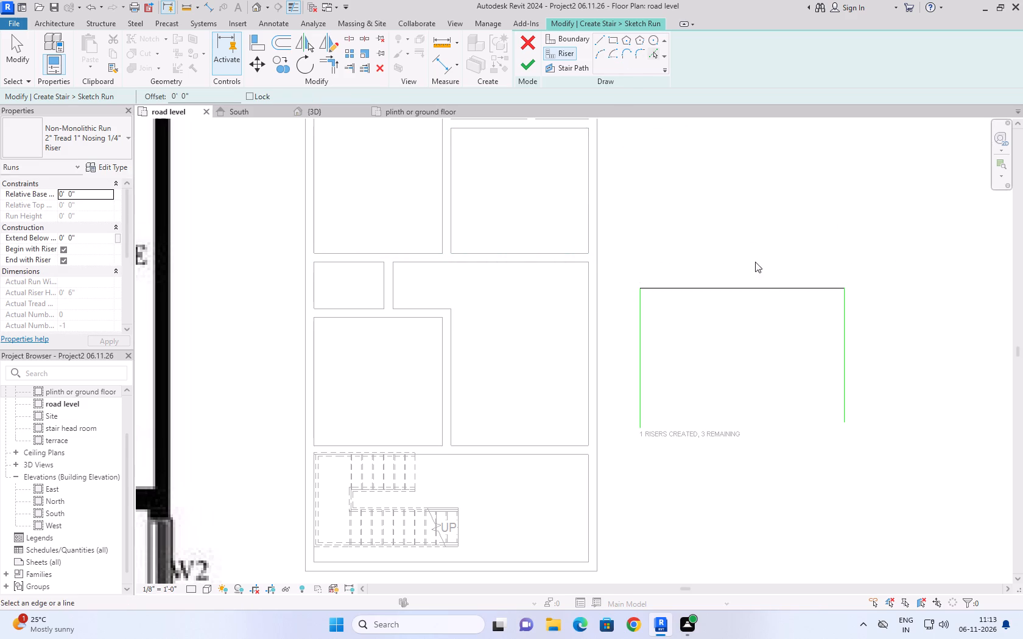
pyautogui.moveTo(209, 92); pyautogui.dragTo(167, 100)
pyautogui.write('11')
pyautogui.write("''")
pyautogui.moveTo(213, 94); pyautogui.dragTo(136, 86)
pyautogui.press('BackSpace')
pyautogui.write('11')
pyautogui.write("''")
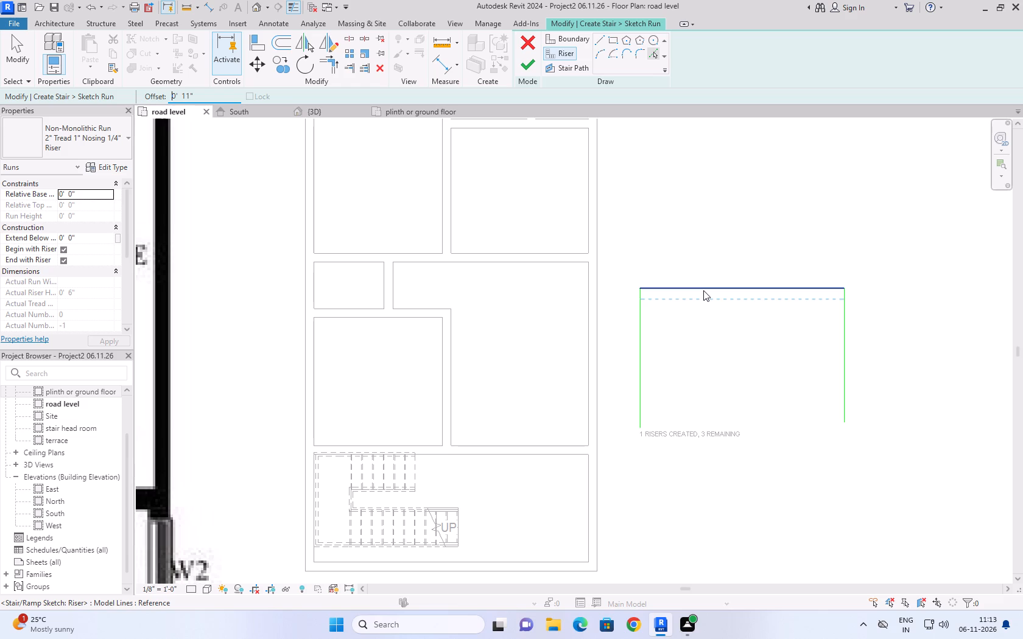
pyautogui.click(703, 290)
pyautogui.click(709, 301)
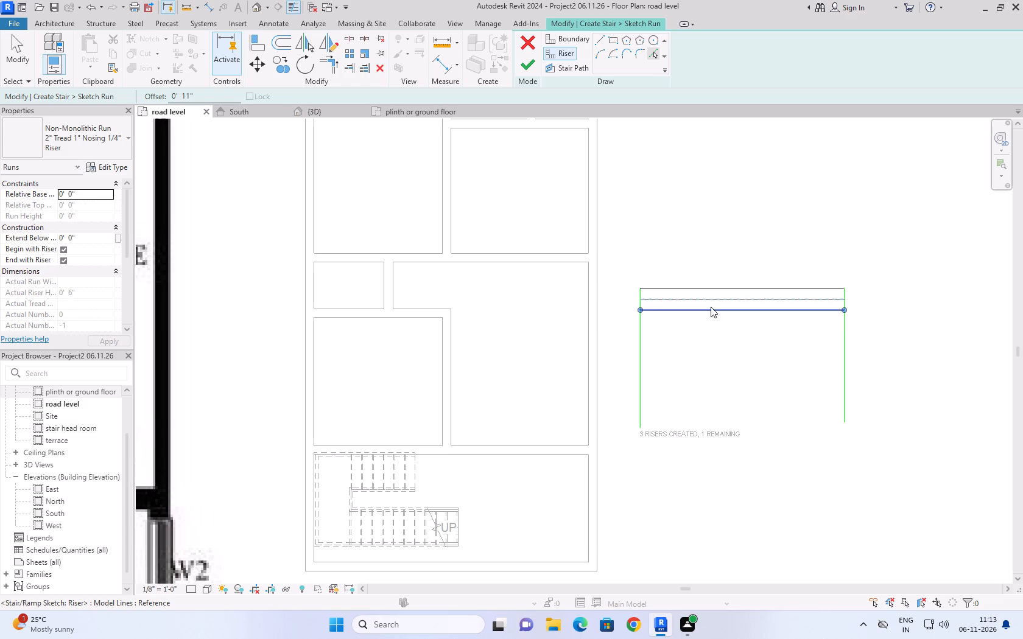
pyautogui.click(712, 314)
pyautogui.click(715, 324)
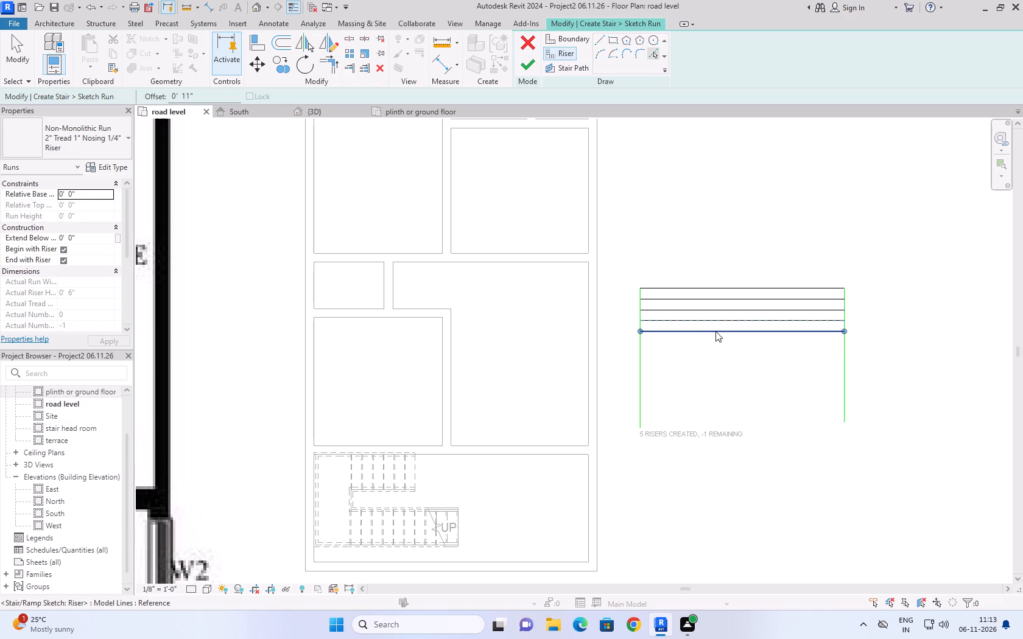
pyautogui.click(716, 336)
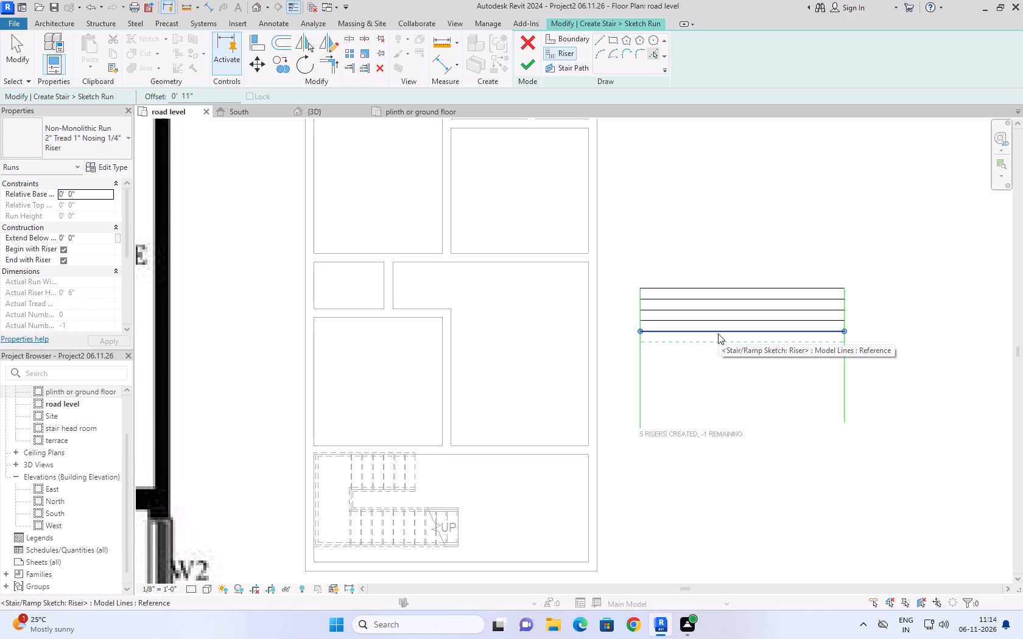
# Continue adding risers downward at the 11" offset until the run sketch has 15, the last just past the boundary ends.
pyautogui.click(718, 333)
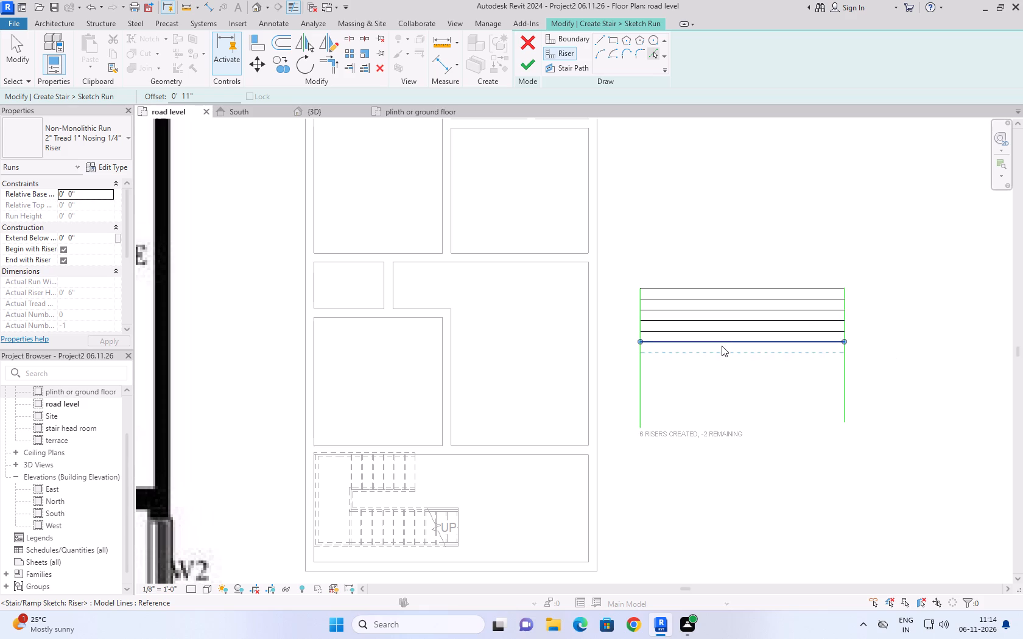
pyautogui.click(722, 346)
pyautogui.click(723, 343)
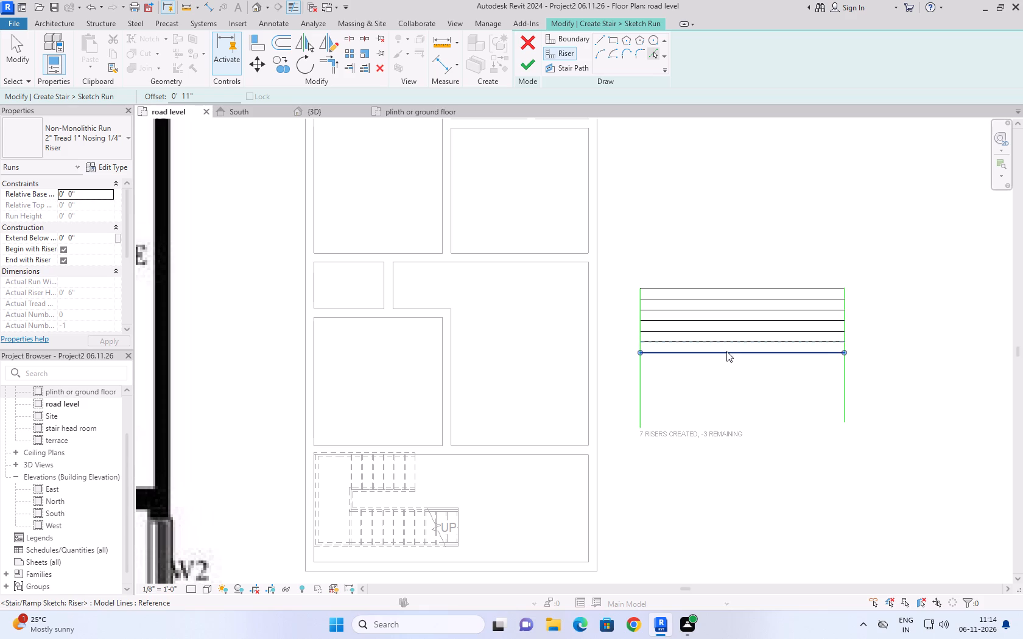
pyautogui.click(728, 357)
pyautogui.click(730, 365)
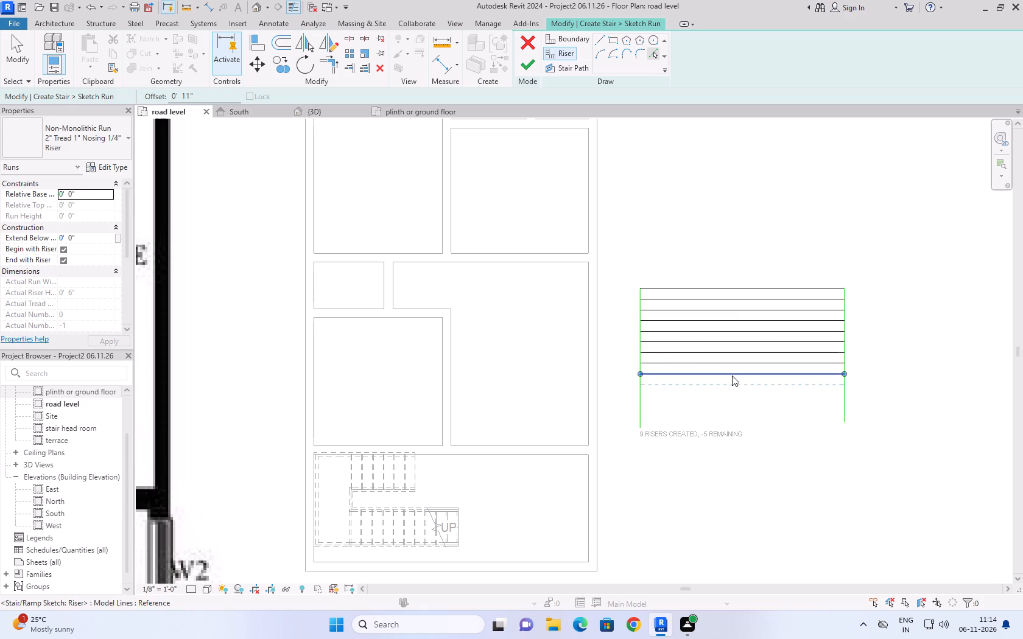
pyautogui.click(732, 376)
pyautogui.click(734, 390)
pyautogui.click(736, 388)
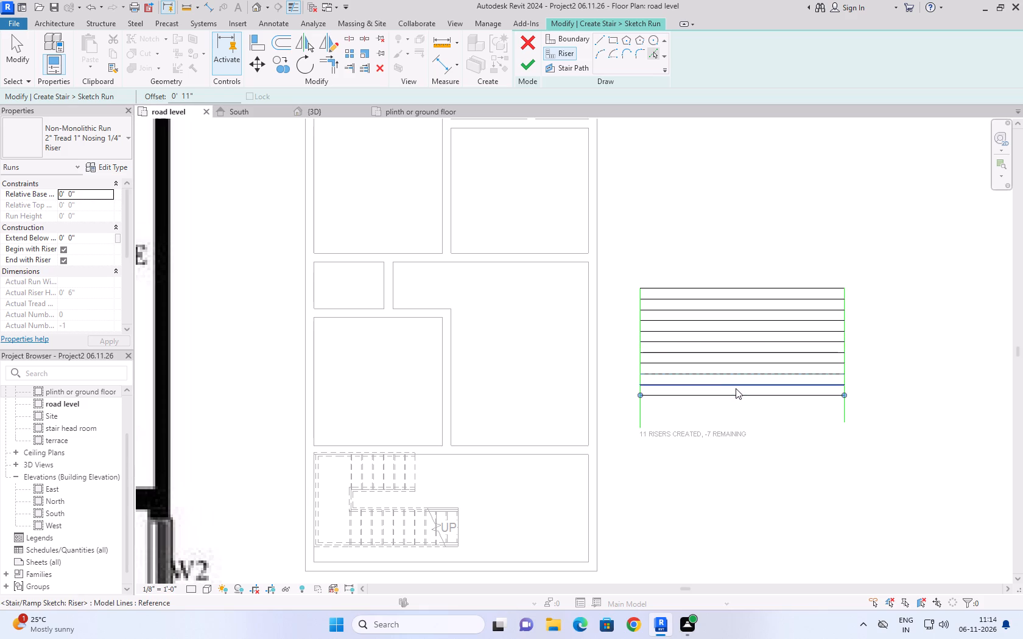
pyautogui.moveTo(736, 398); pyautogui.dragTo(736, 407)
pyautogui.click(736, 409)
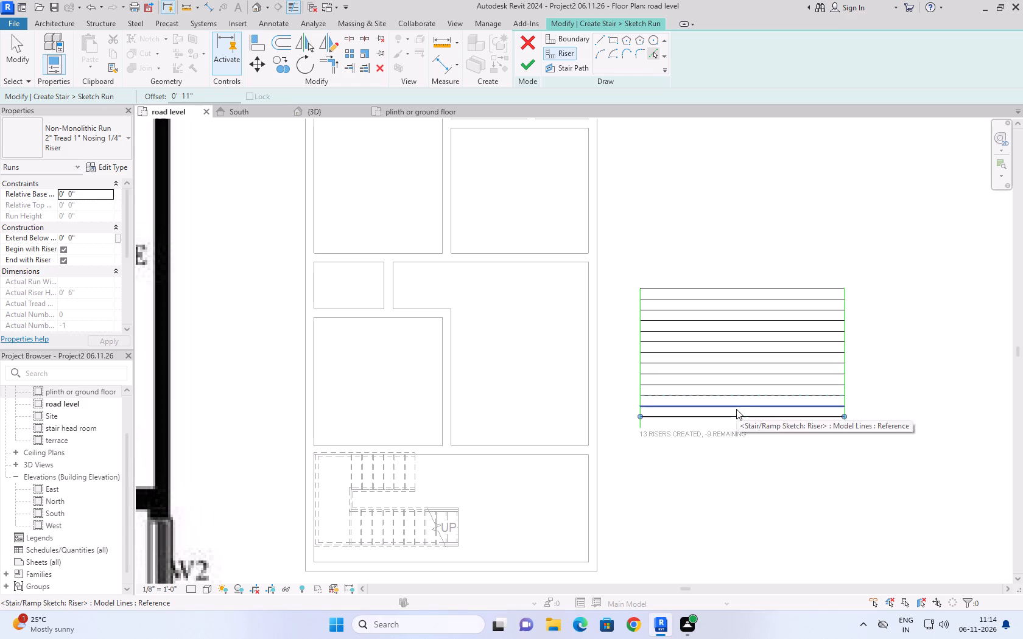
pyautogui.click(738, 420)
pyautogui.click(753, 431)
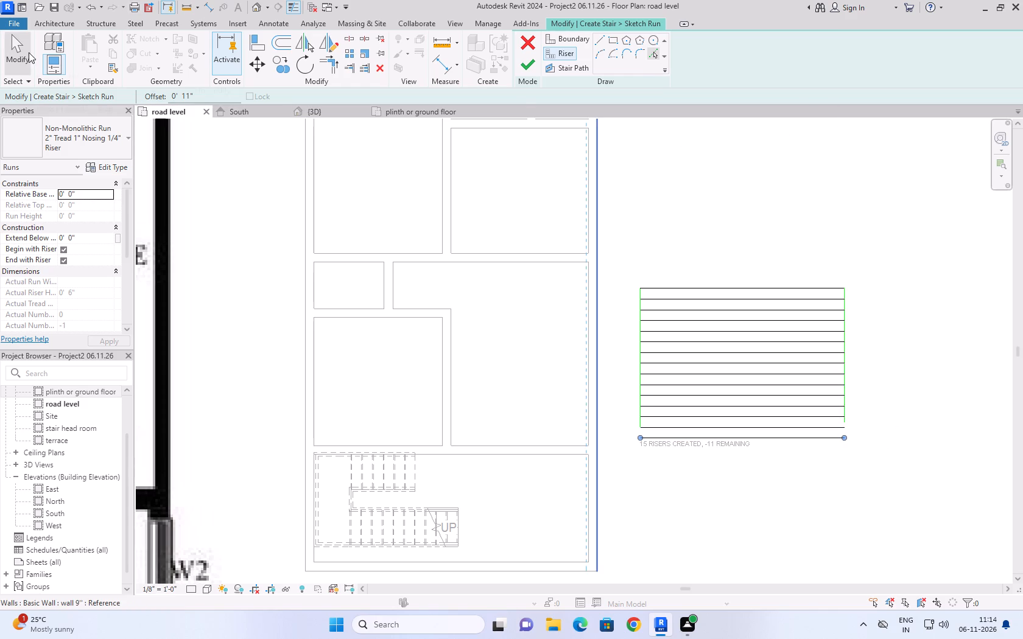
# Extend both side boundaries with straight boundary segments down to the ends of the lowest riser.
pyautogui.click(564, 36)
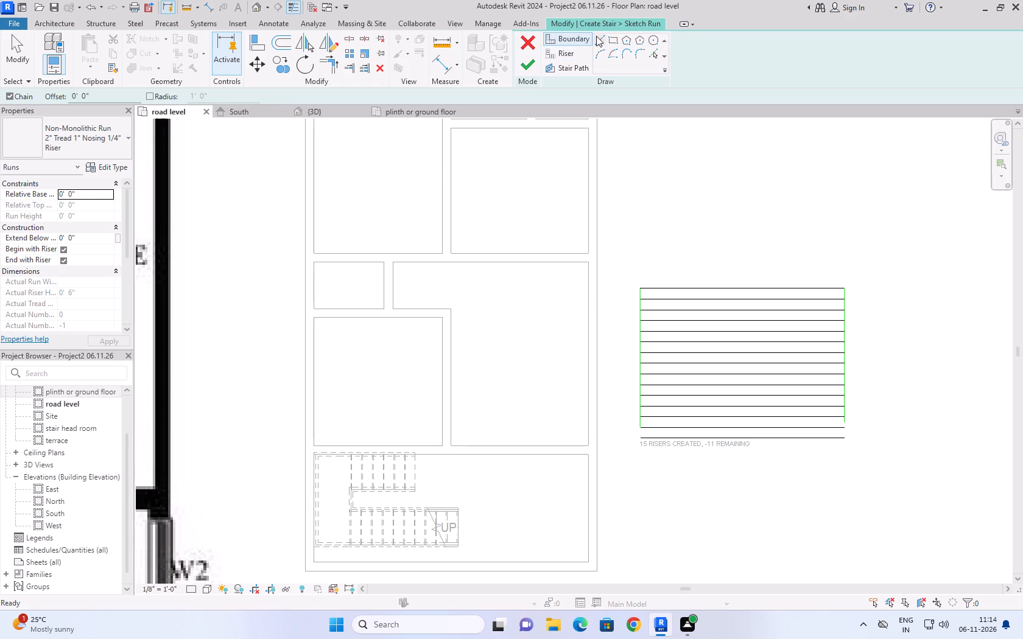
pyautogui.click(600, 37)
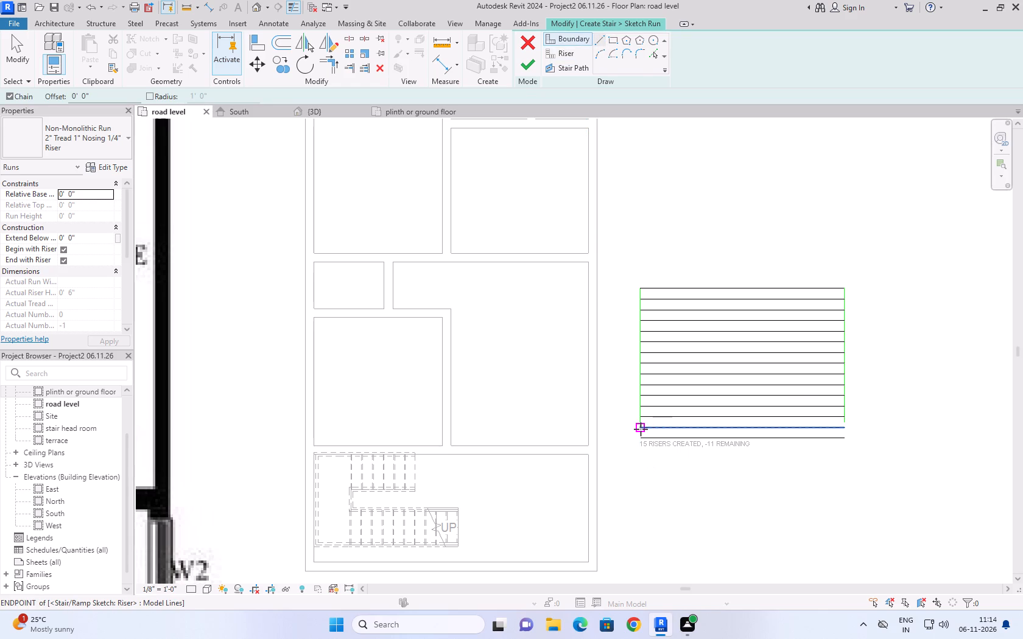
pyautogui.scroll(4, 641, 429)
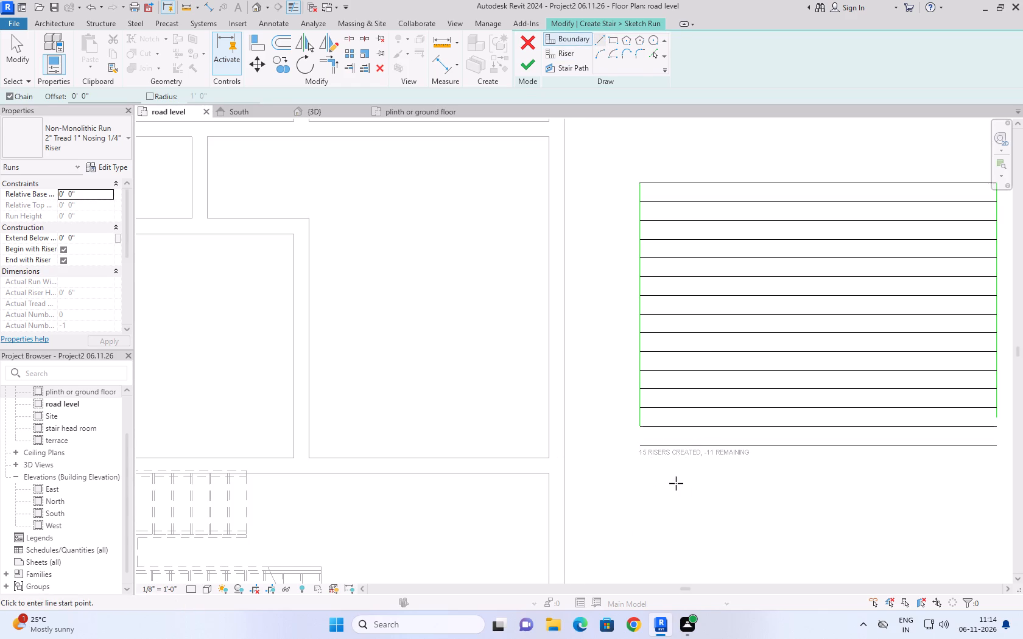
pyautogui.click(641, 427)
pyautogui.click(640, 445)
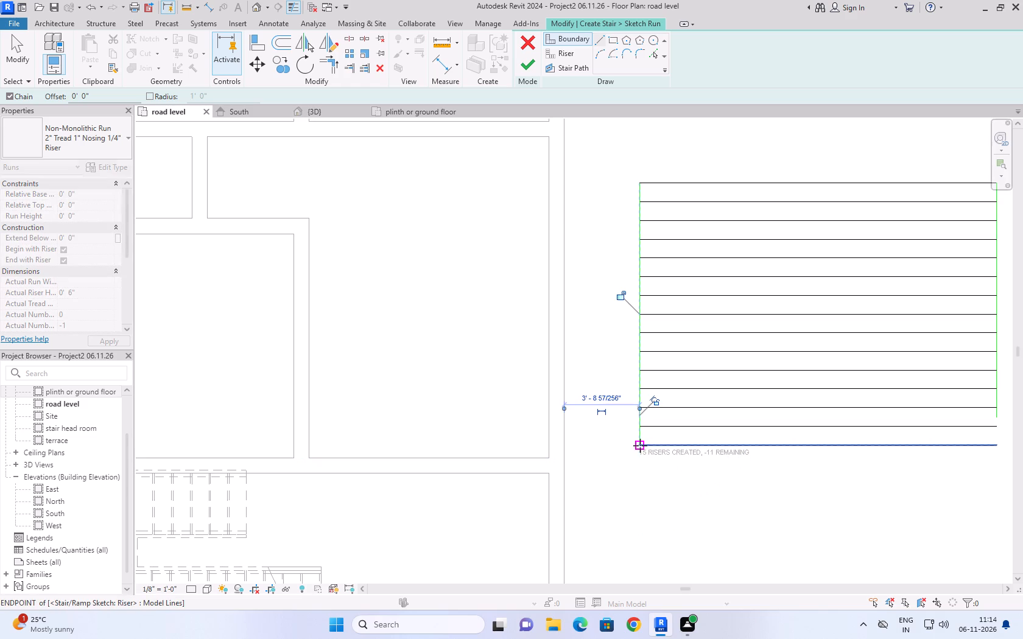
pyautogui.scroll(-4, 601, 422)
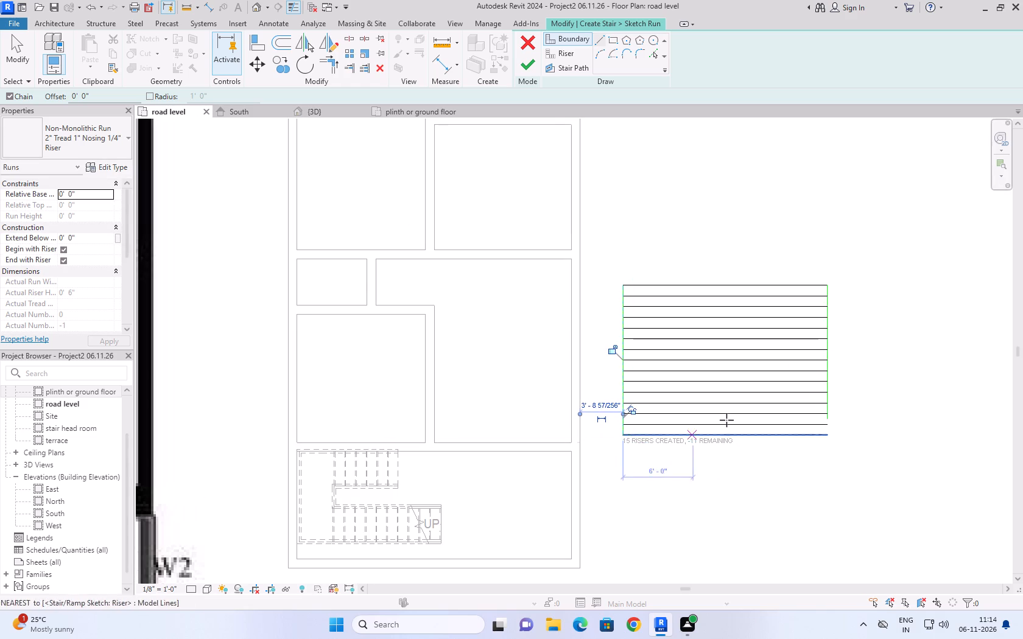
pyautogui.scroll(3, 921, 443)
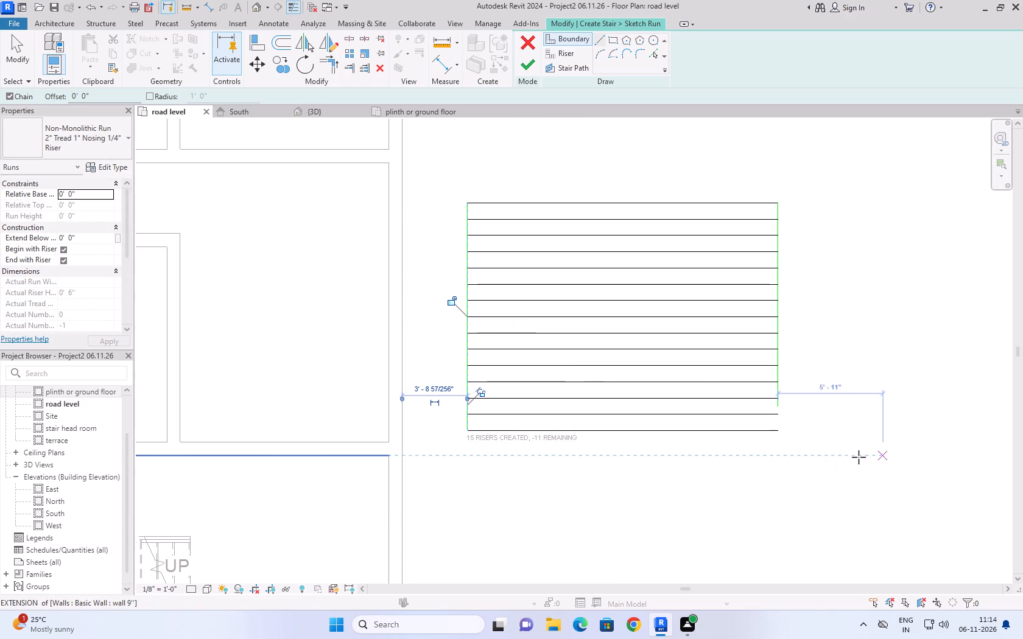
pyautogui.click(778, 406)
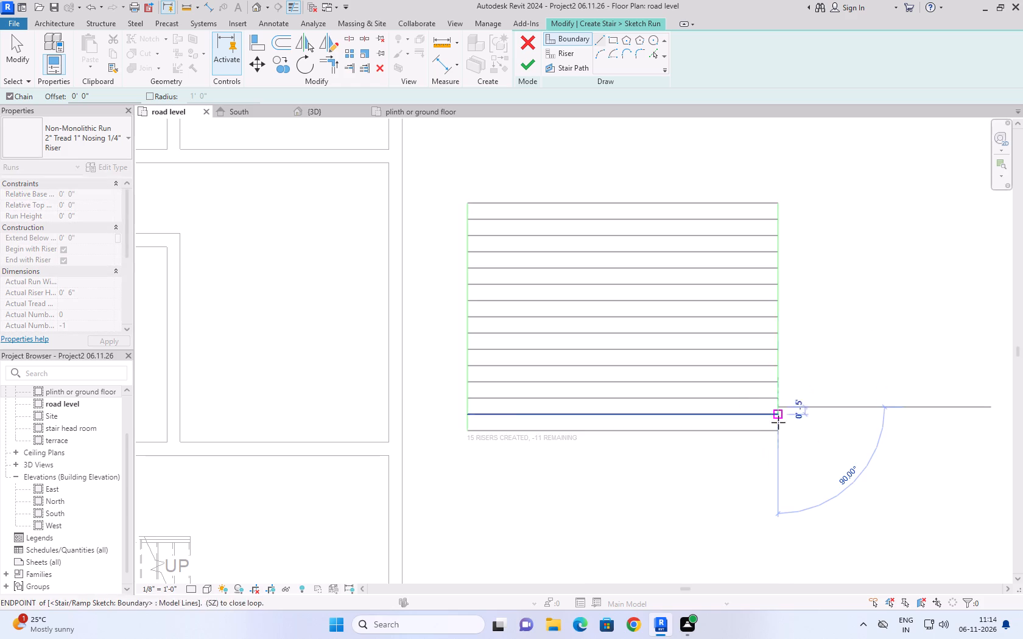
pyautogui.click(778, 431)
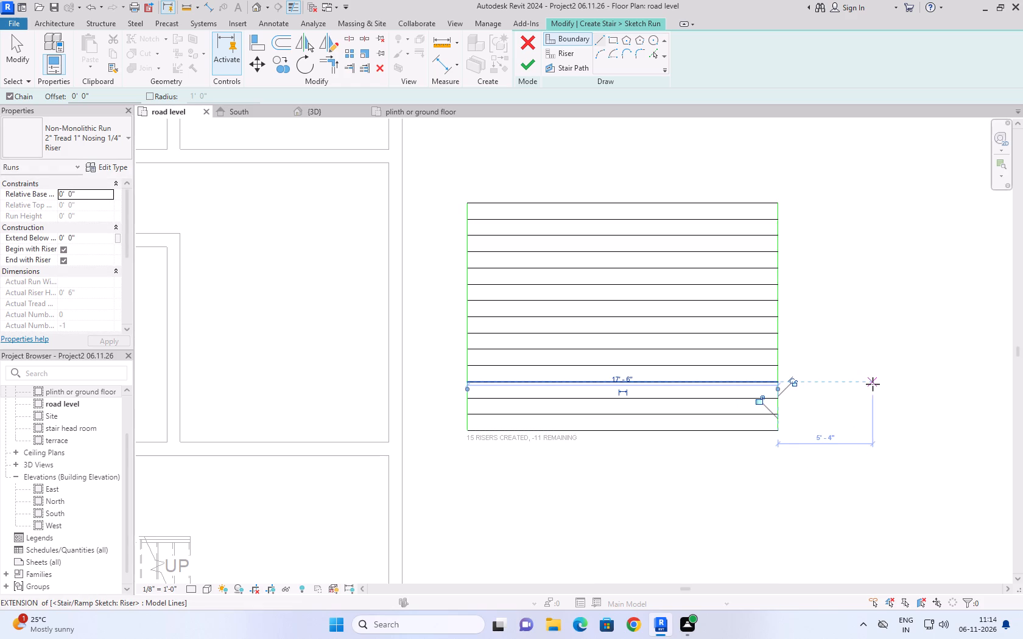
# Draw a straight stair path from the lowest riser up to the top riser, about 6'8" from the right boundary, and finish the stair.
pyautogui.press('Escape')
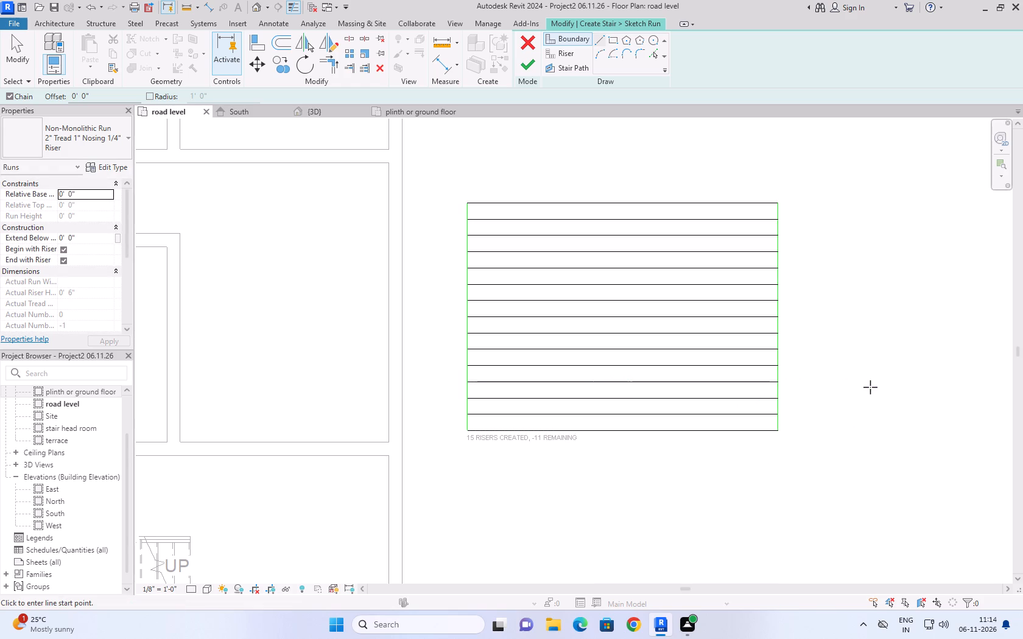
pyautogui.click(578, 71)
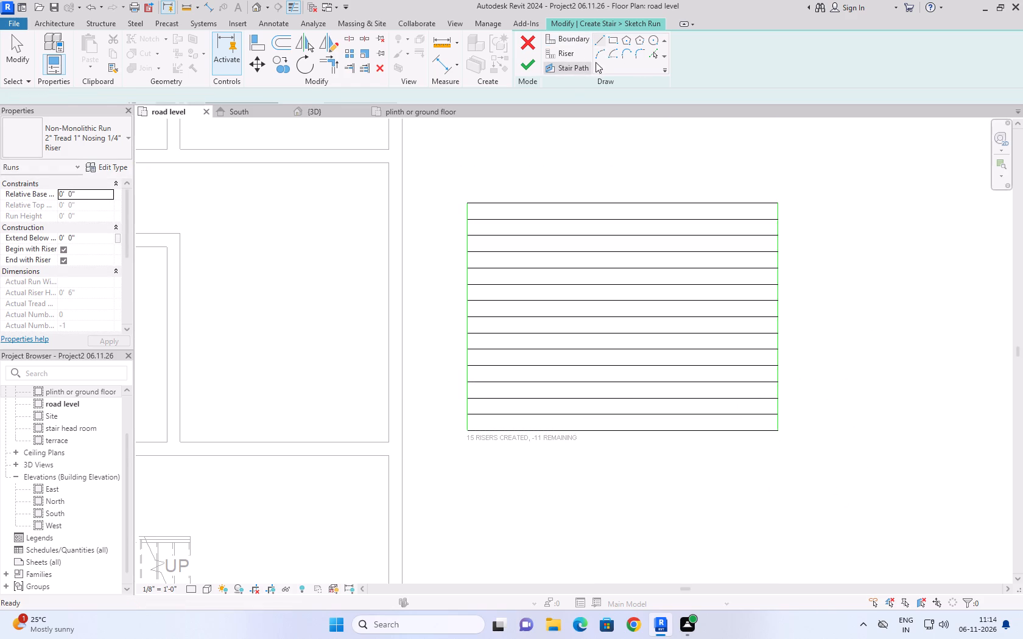
pyautogui.click(599, 36)
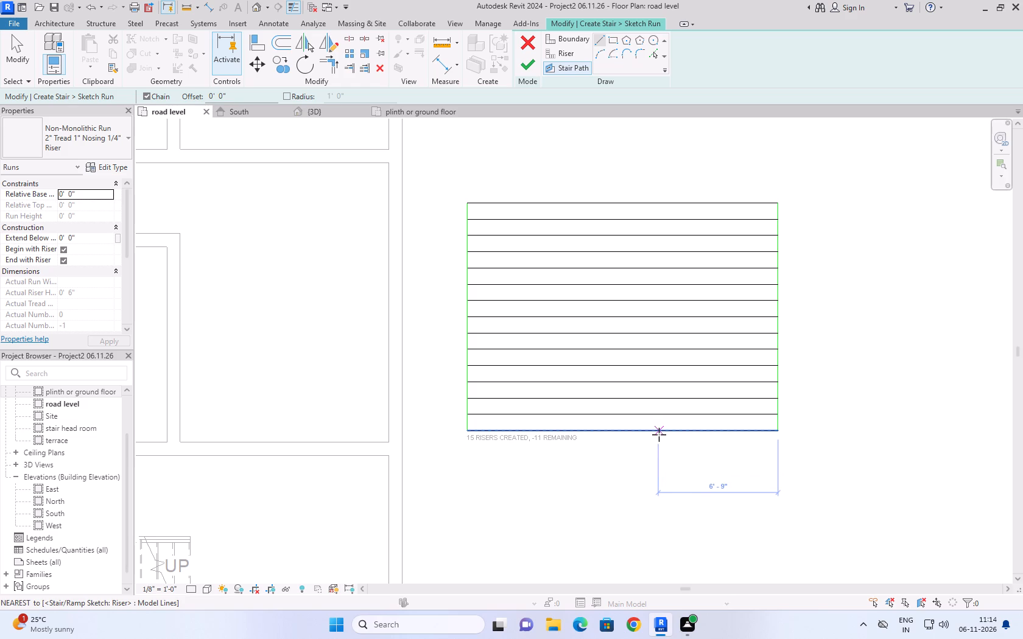
pyautogui.click(659, 431)
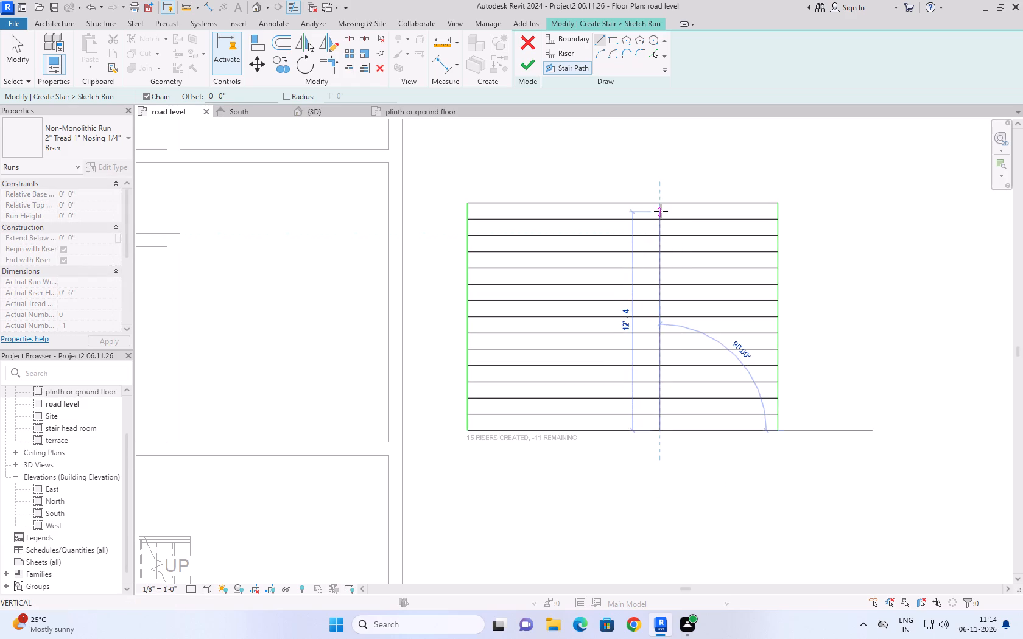
pyautogui.click(661, 204)
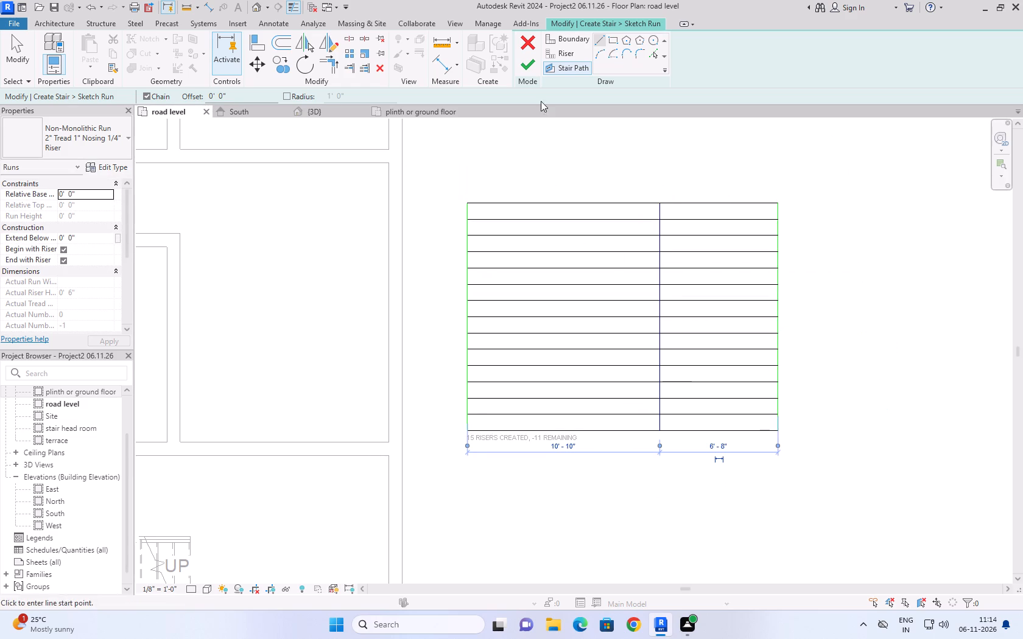
pyautogui.click(532, 66)
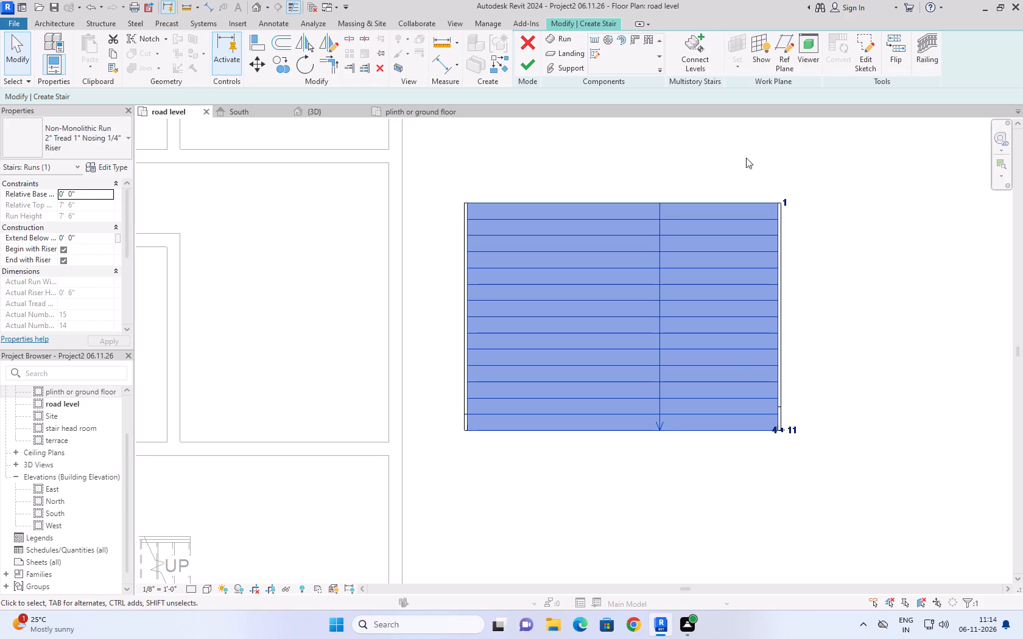
pyautogui.click(534, 55)
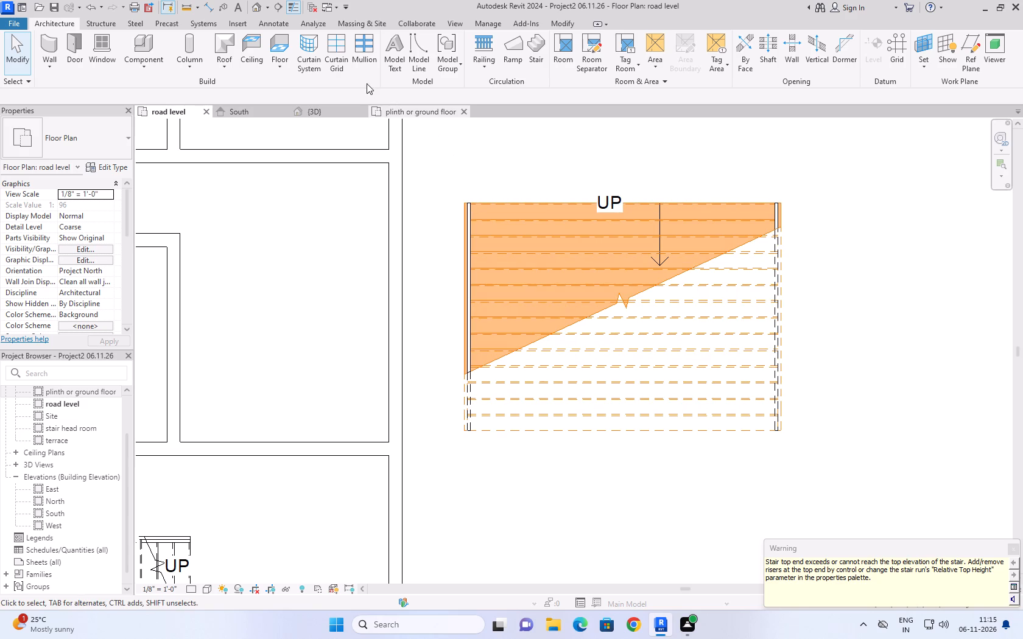
# Examine the finished entrance stair and its railings beside the house in the 3D view from several angles.
pyautogui.click(343, 111)
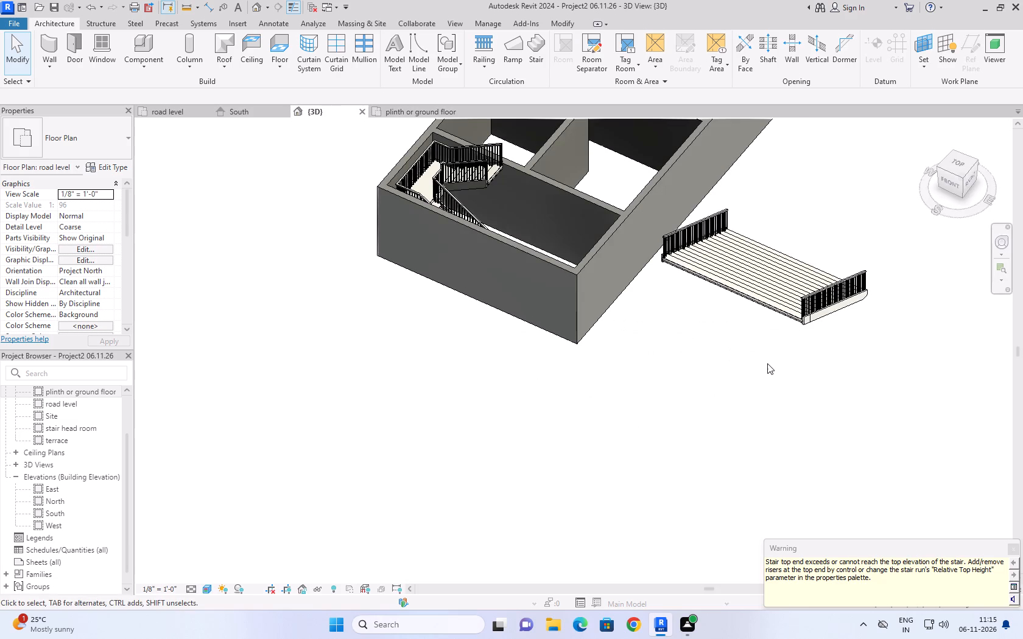
pyautogui.scroll(-2, 768, 364)
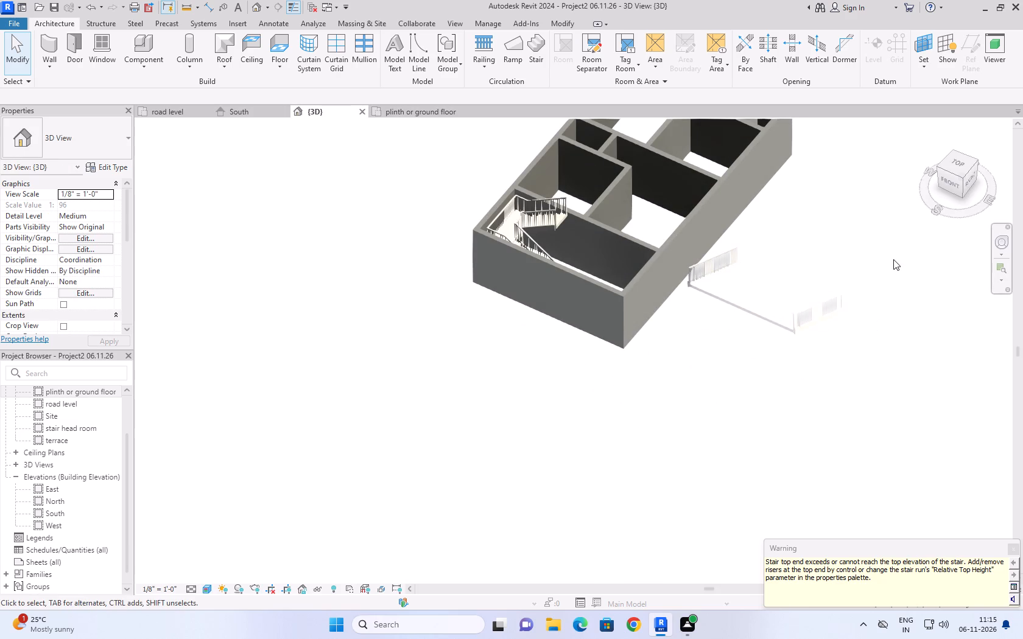
pyautogui.scroll(5, 893, 257)
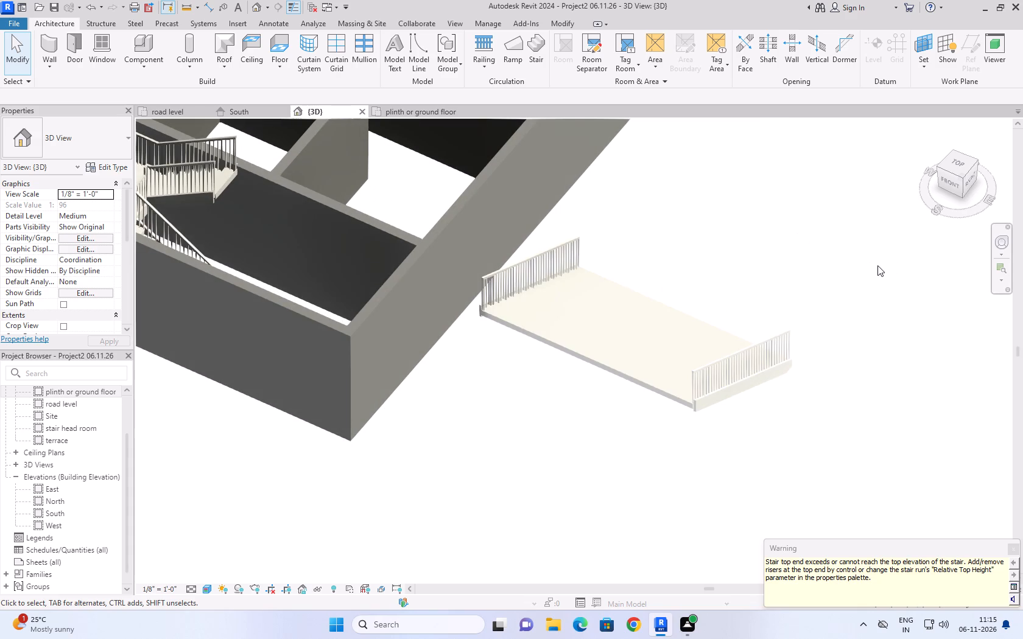
pyautogui.keyDown('shift'); pyautogui.moveTo(880, 264); pyautogui.dragTo(764, 244, button='middle'); pyautogui.keyUp('shift')
pyautogui.scroll(-7, 768, 226)
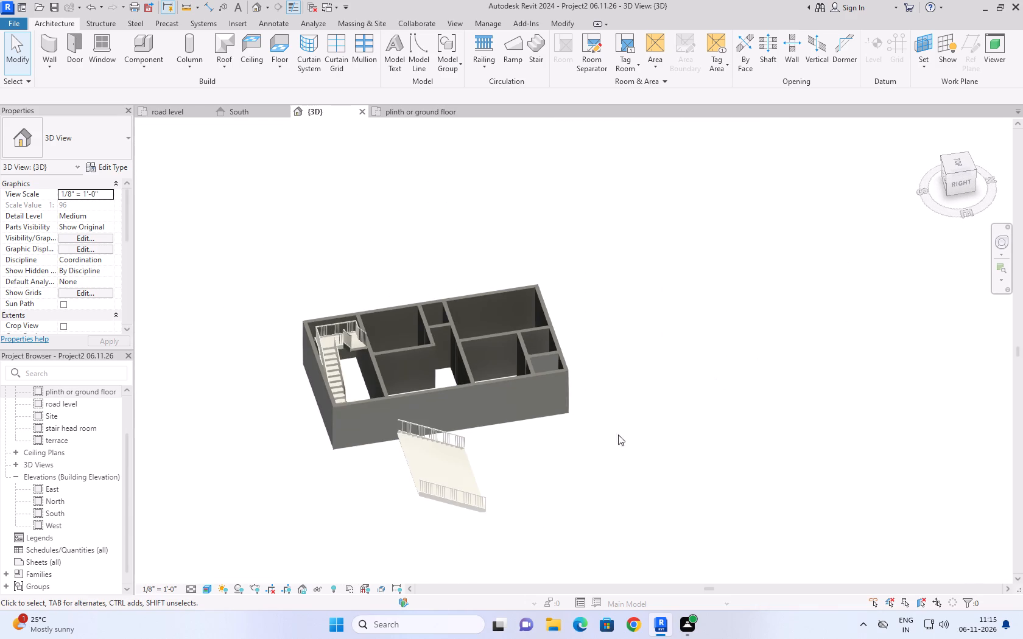
pyautogui.keyDown('shift'); pyautogui.moveTo(560, 493); pyautogui.dragTo(504, 476, button='middle'); pyautogui.keyUp('shift')
pyautogui.scroll(-4, 836, 324)
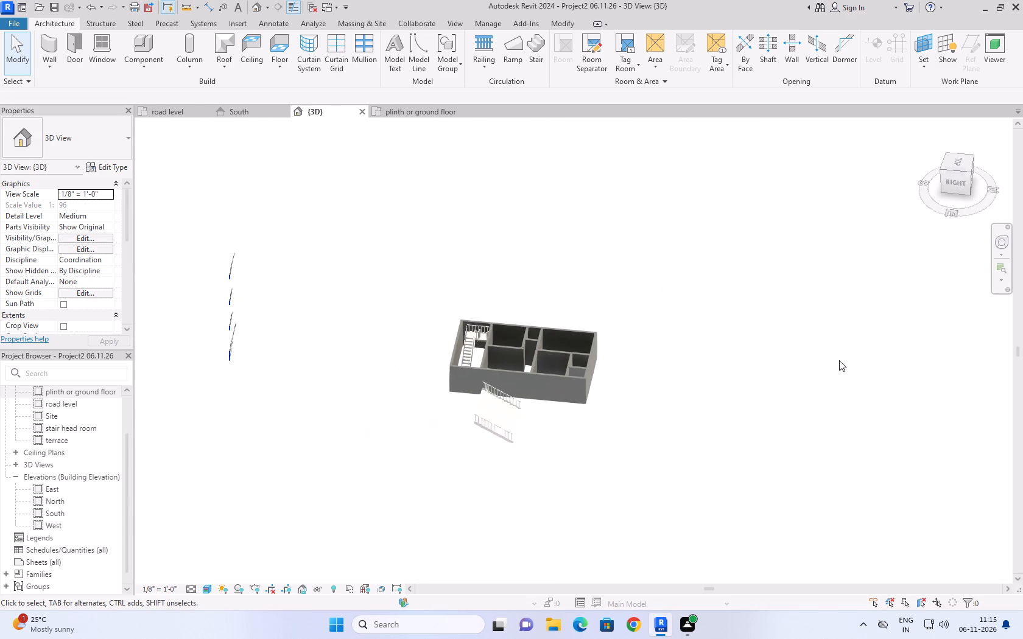
pyautogui.scroll(9, 482, 408)
pyautogui.scroll(5, 665, 419)
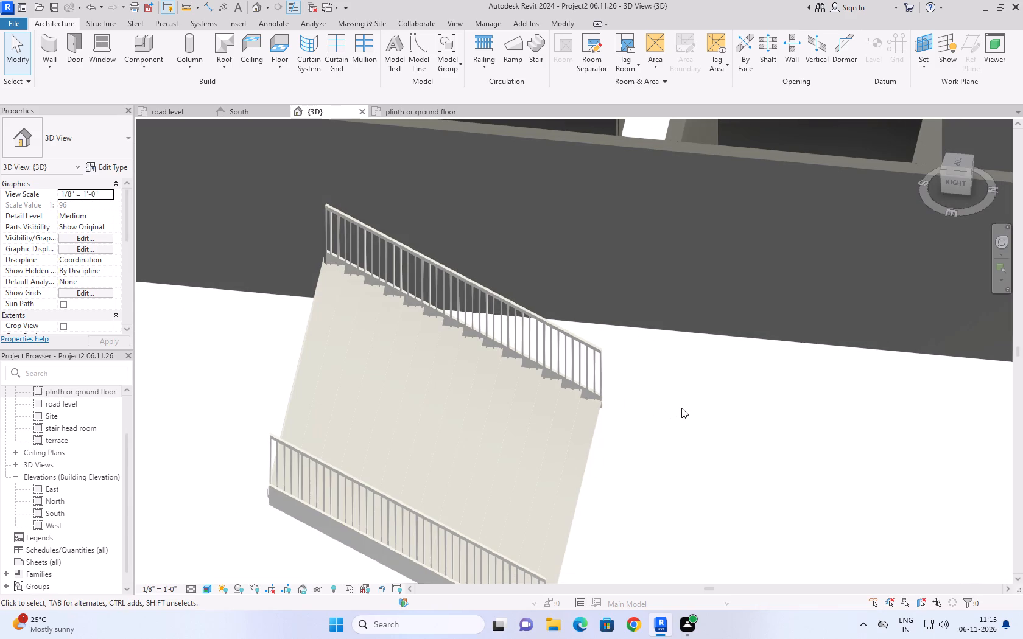
# Select the new entrance stair in the 3D view and review its related warnings.
pyautogui.click(681, 408)
pyautogui.click(573, 434)
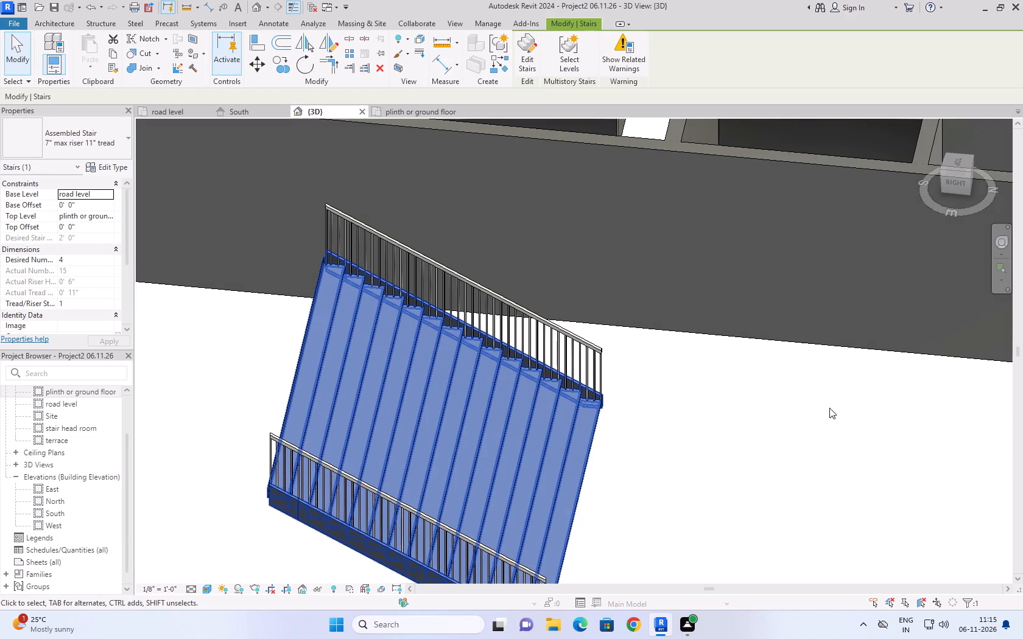
pyautogui.click(786, 439)
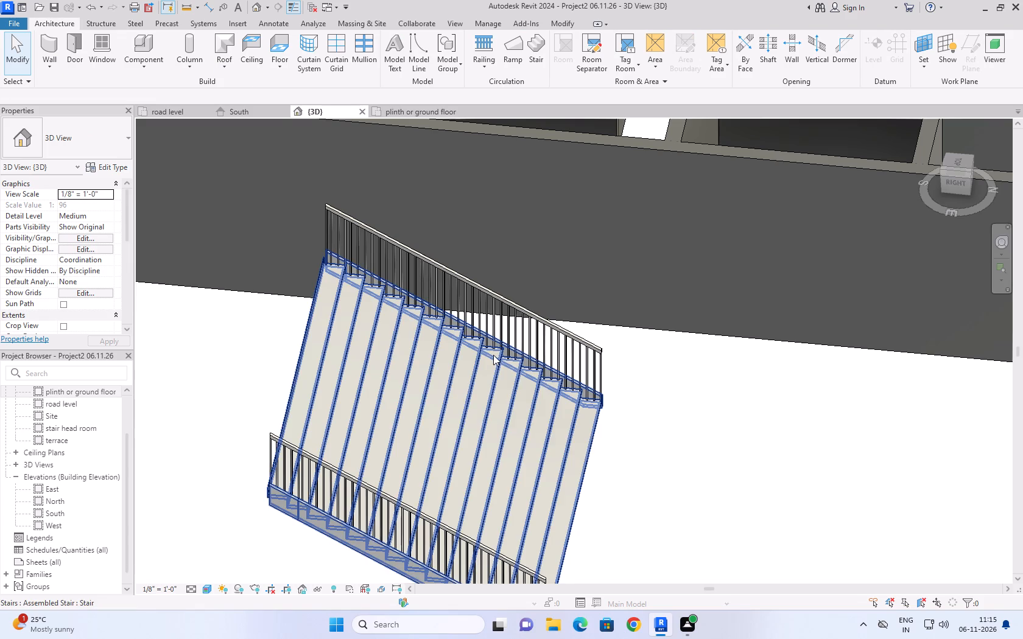
pyautogui.click(521, 377)
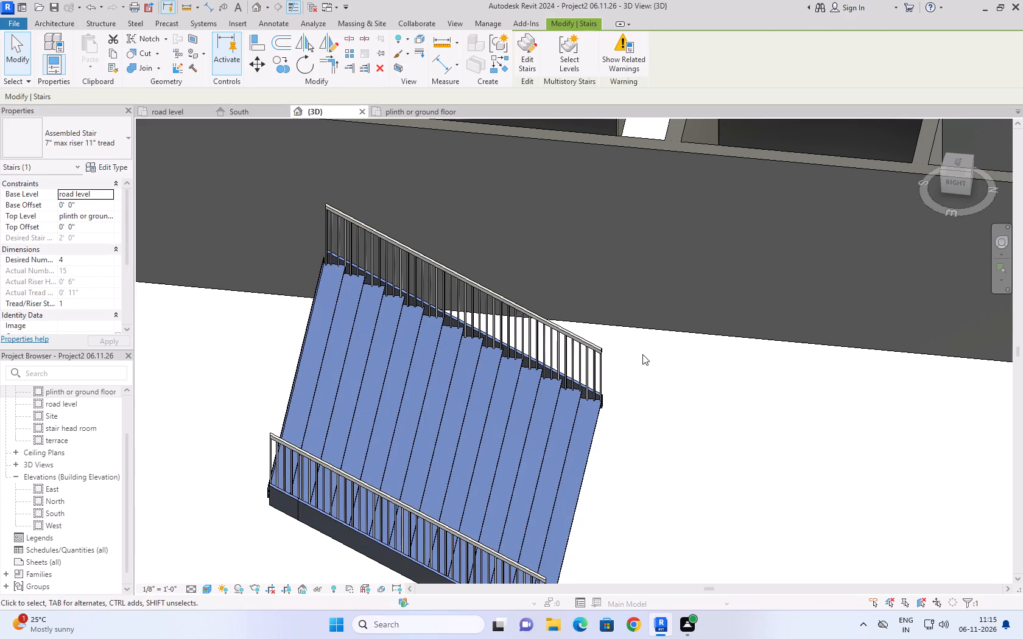
pyautogui.click(625, 63)
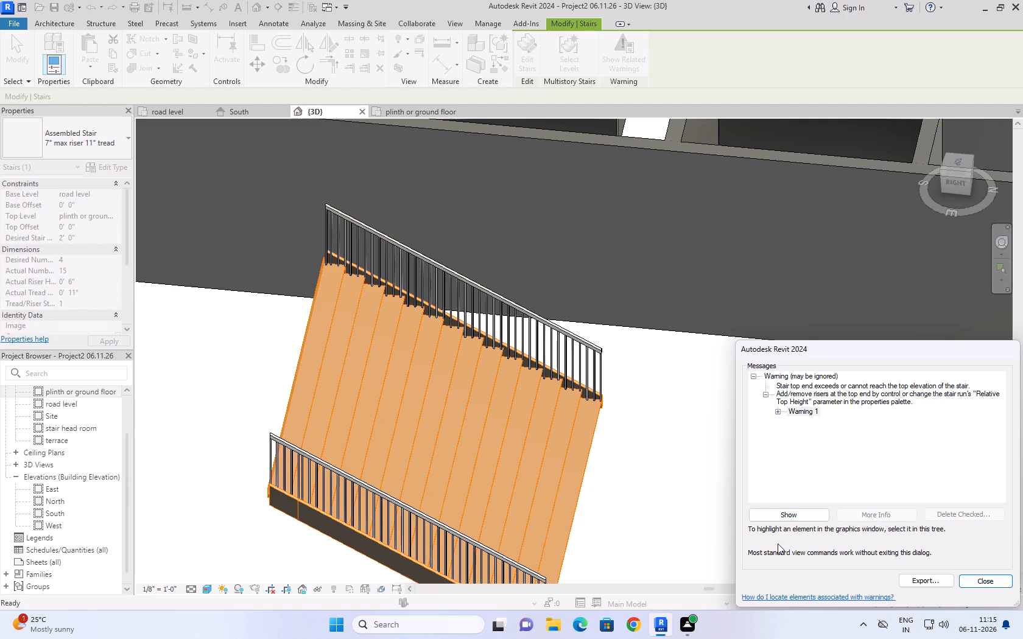
pyautogui.click(980, 583)
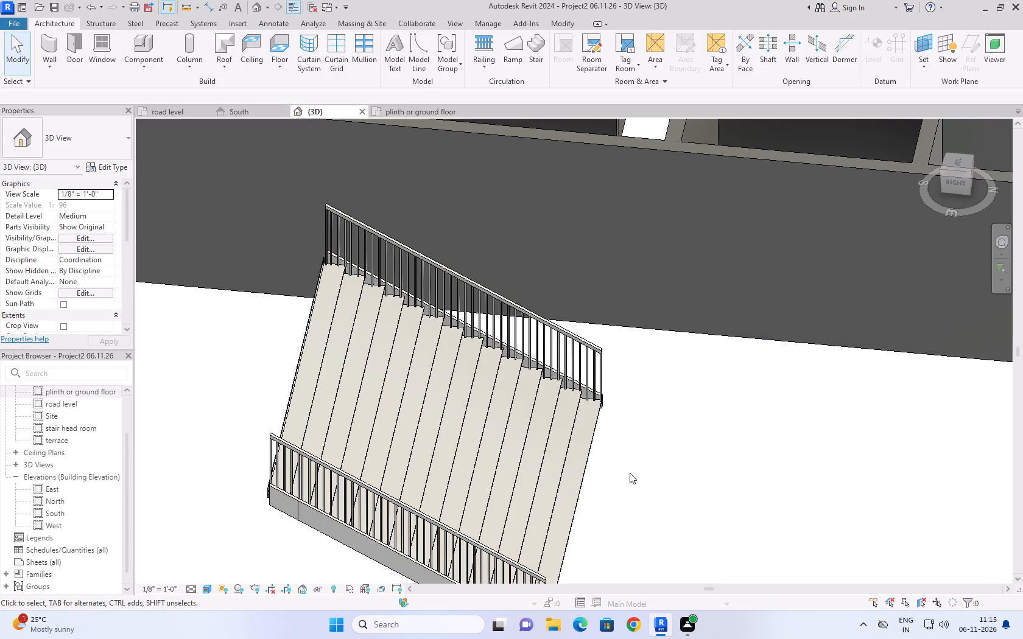
pyautogui.click(599, 387)
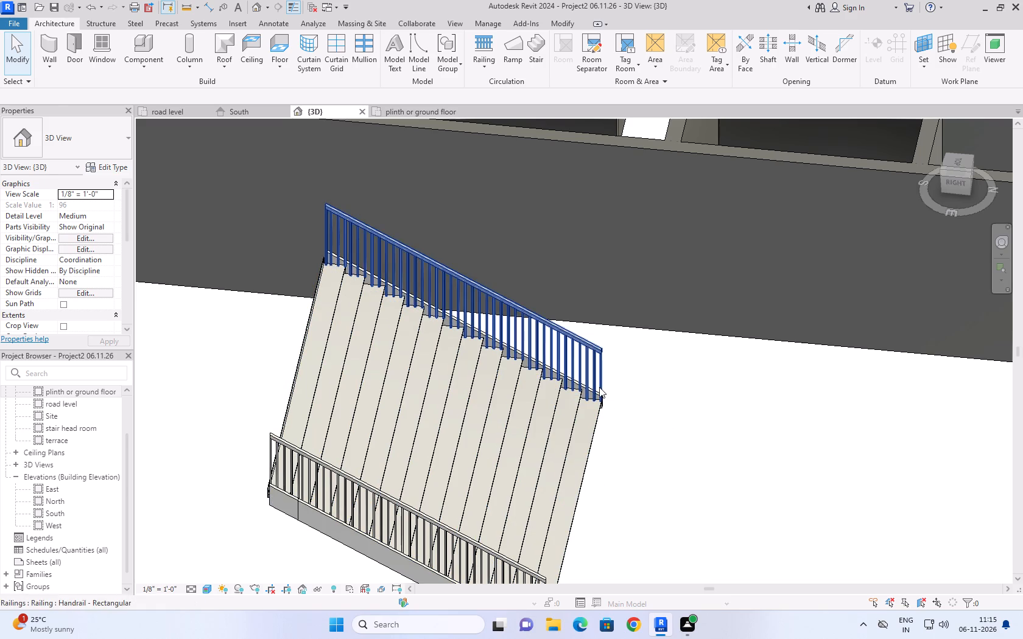
pyautogui.click(645, 417)
pyautogui.click(590, 427)
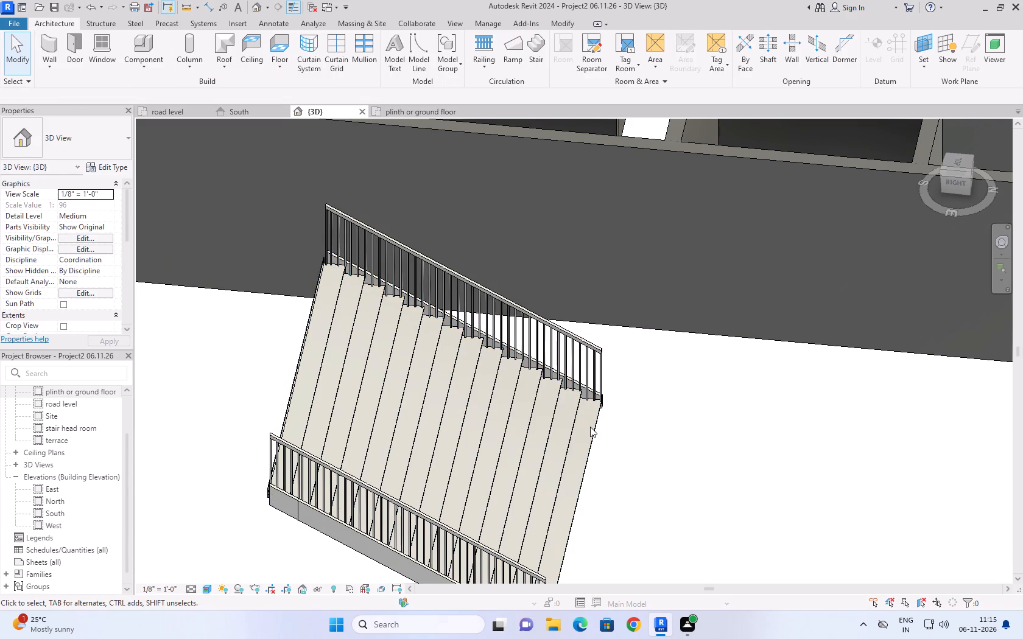
pyautogui.click(592, 424)
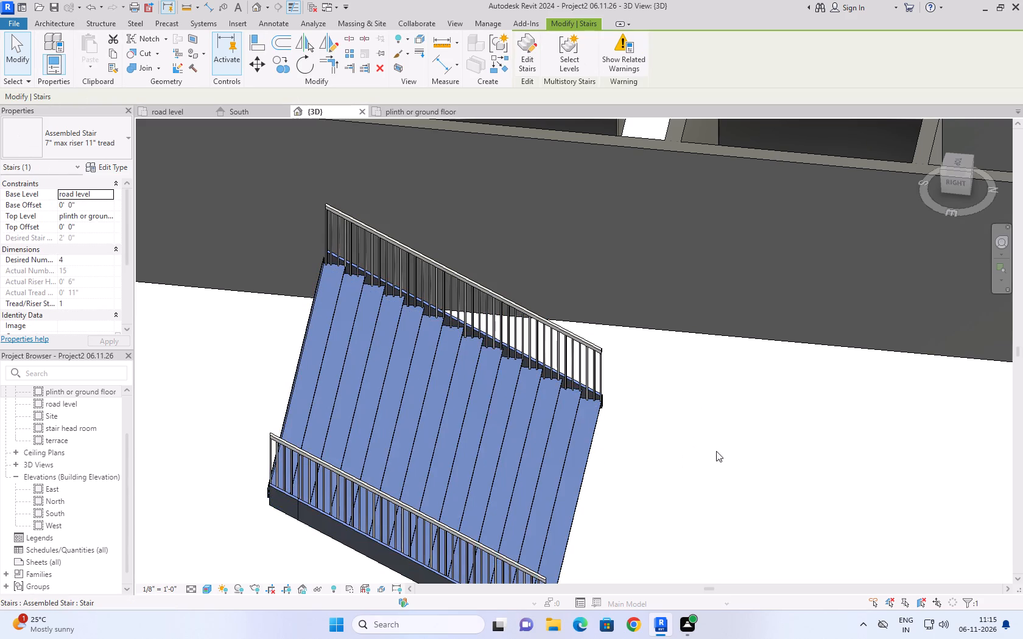
pyautogui.click(736, 441)
# In the plinth or ground floor plan, mirror a copy of the entrance stair with its railings about a horizontal axis drawn just above it.
pyautogui.click(410, 114)
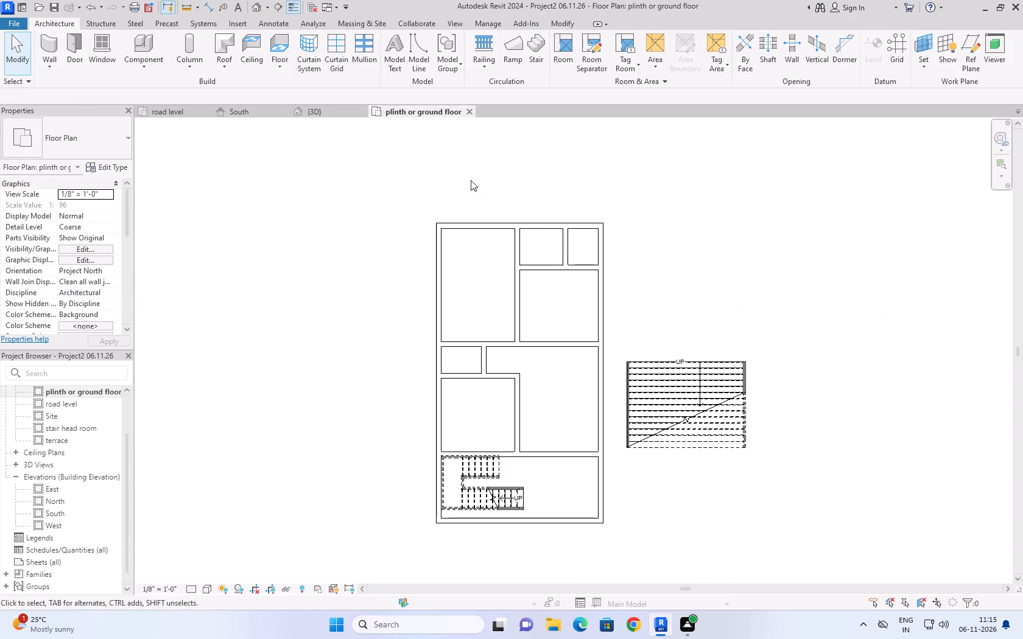
pyautogui.scroll(2, 790, 432)
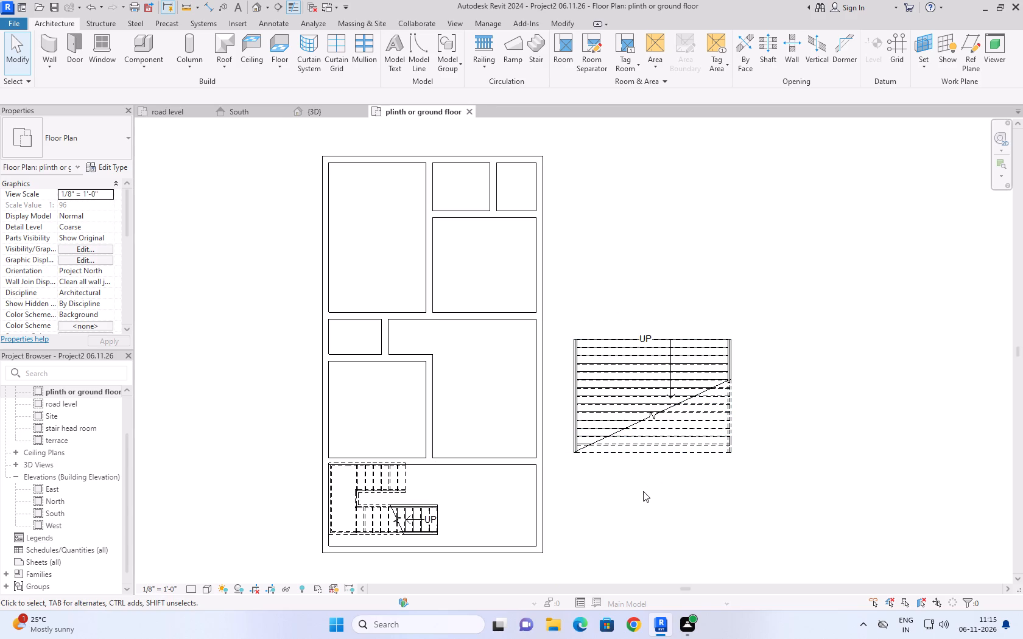
pyautogui.scroll(1, 643, 491)
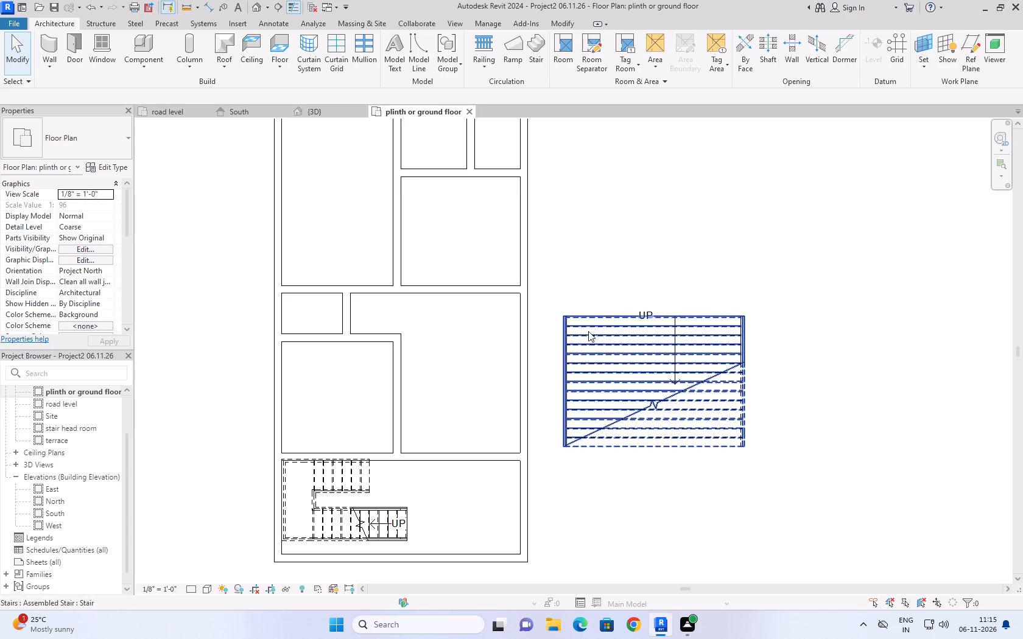
pyautogui.moveTo(556, 296); pyautogui.dragTo(857, 477)
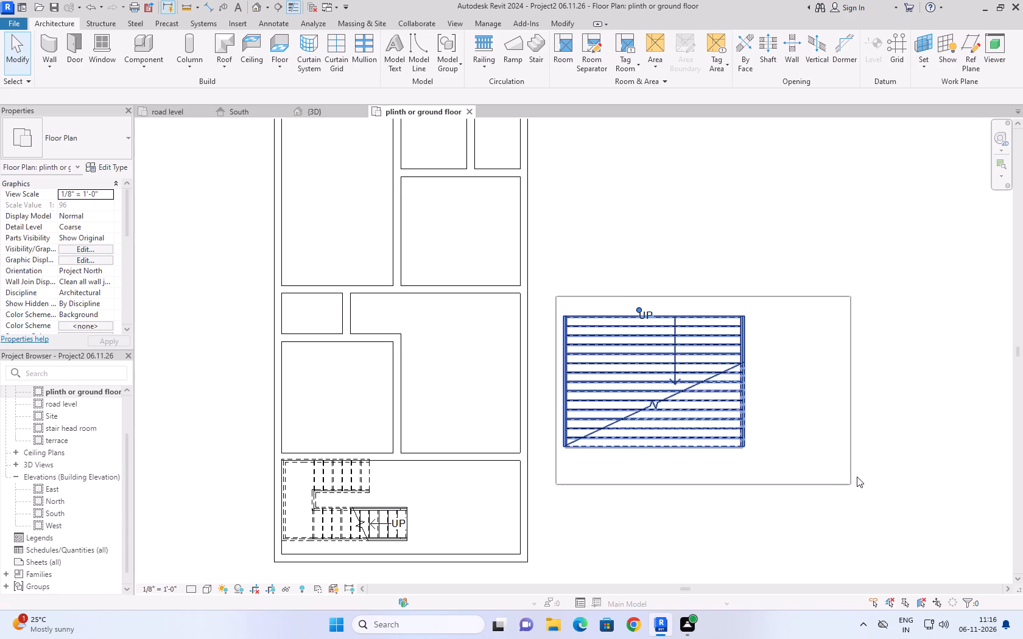
pyautogui.moveTo(857, 477); pyautogui.dragTo(860, 472)
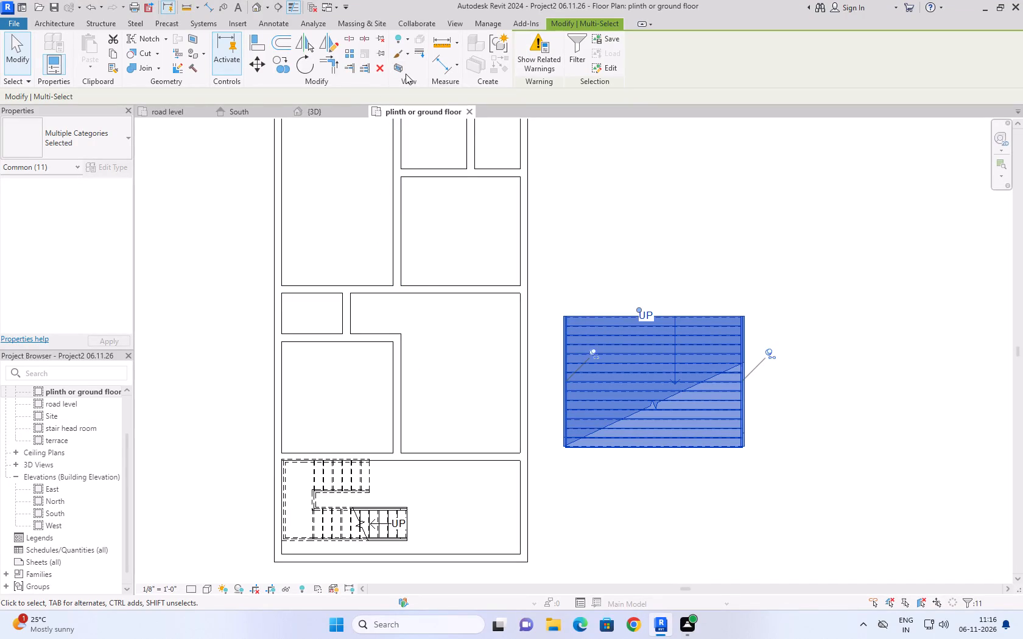
pyautogui.click(323, 44)
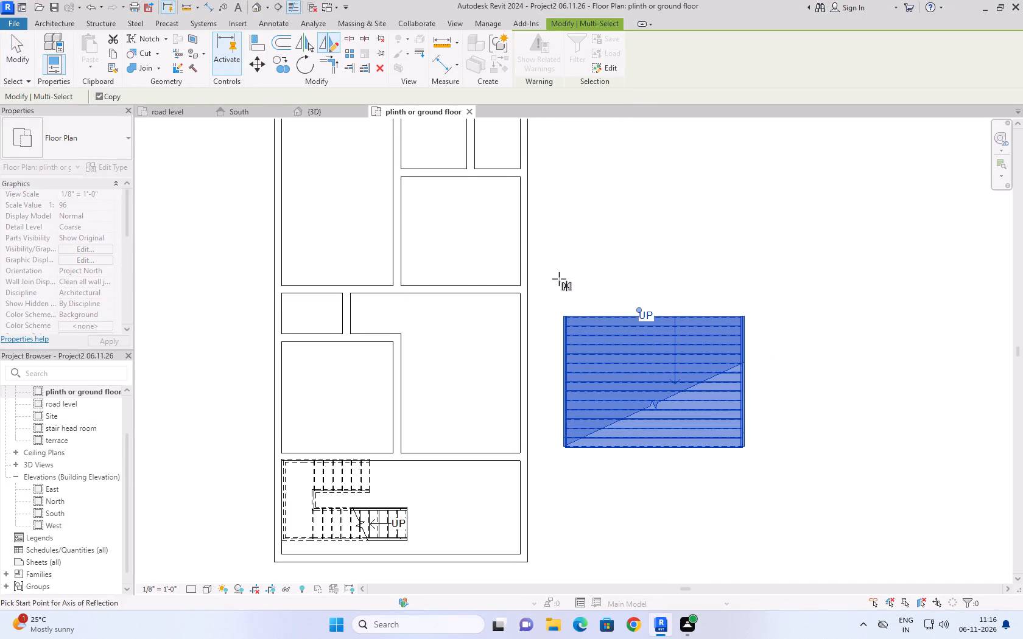
pyautogui.click(562, 282)
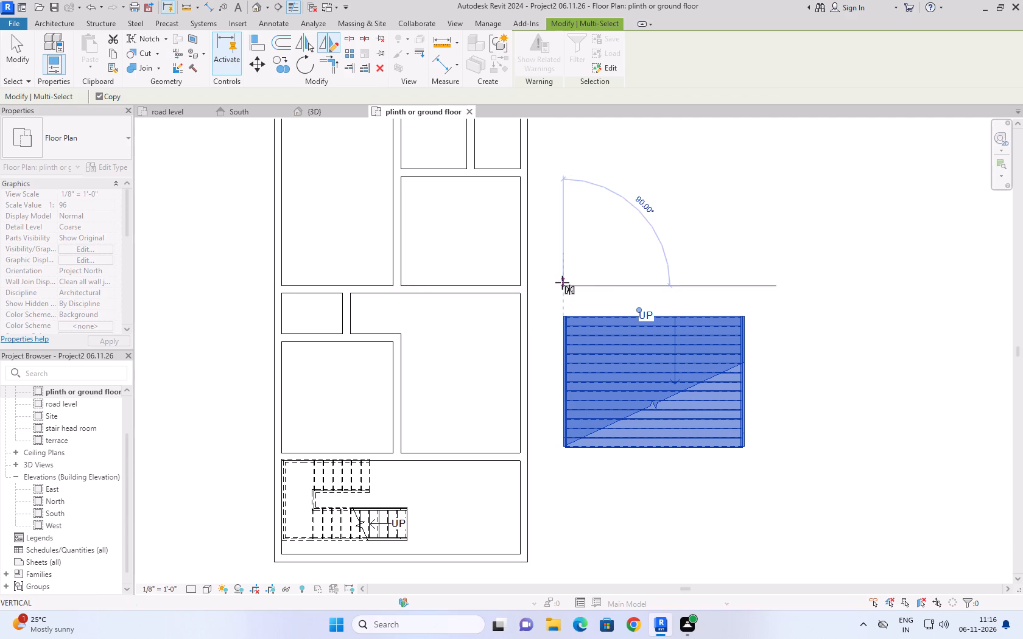
pyautogui.click(747, 290)
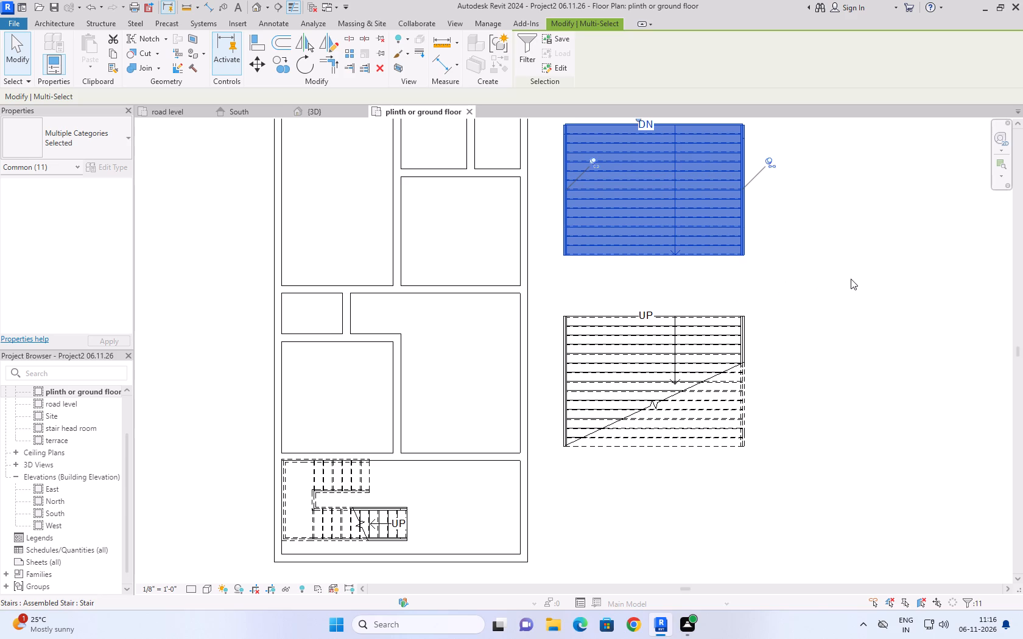
pyautogui.scroll(-2, 849, 280)
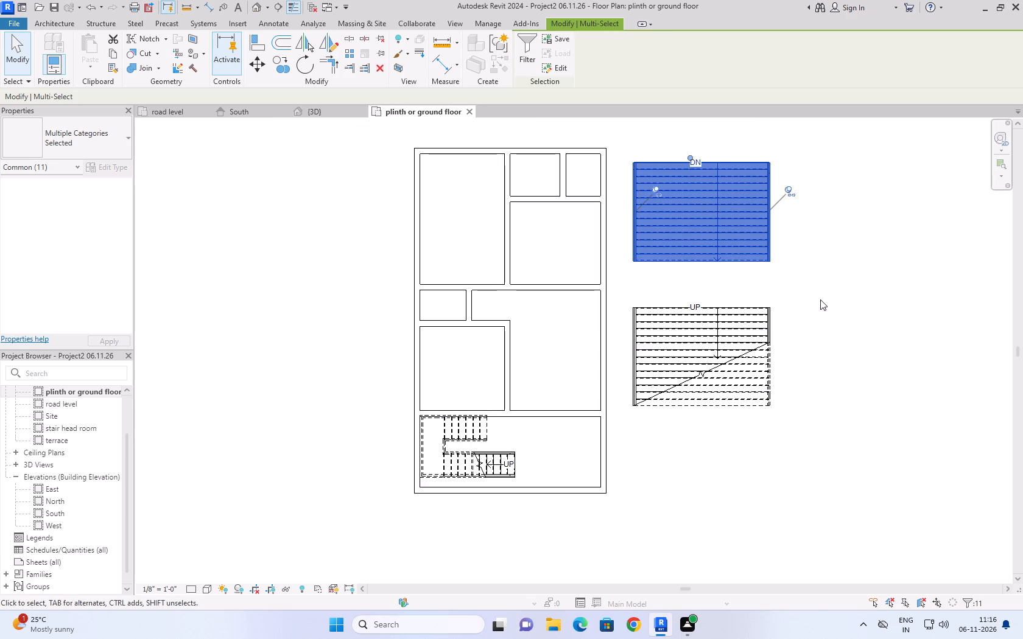
pyautogui.click(823, 424)
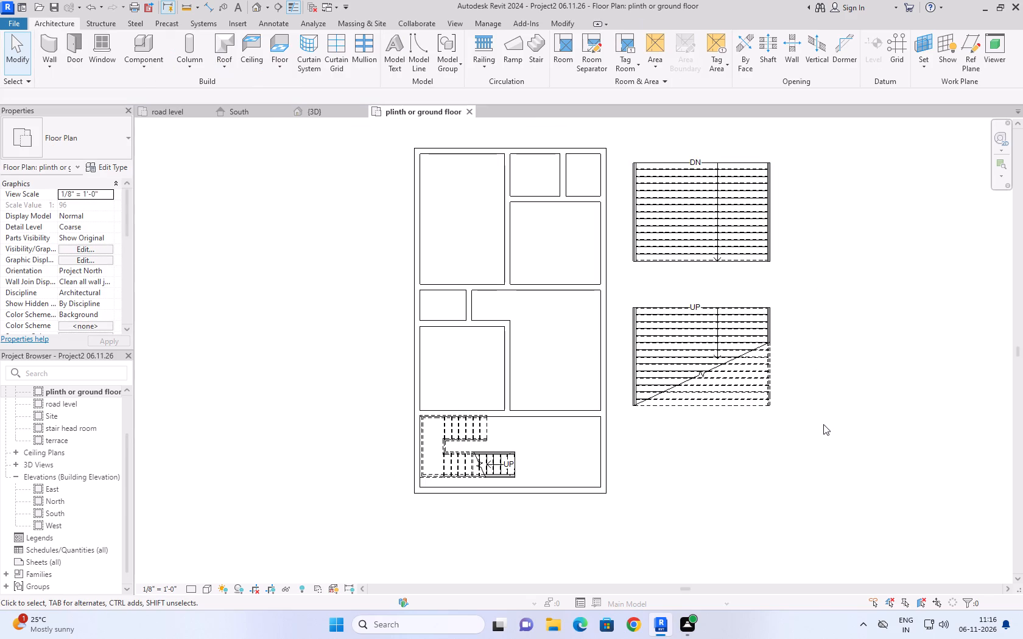
# Check the original entrance stair in plan and compare it with its mirrored copy in the 3D view.
pyautogui.click(661, 307)
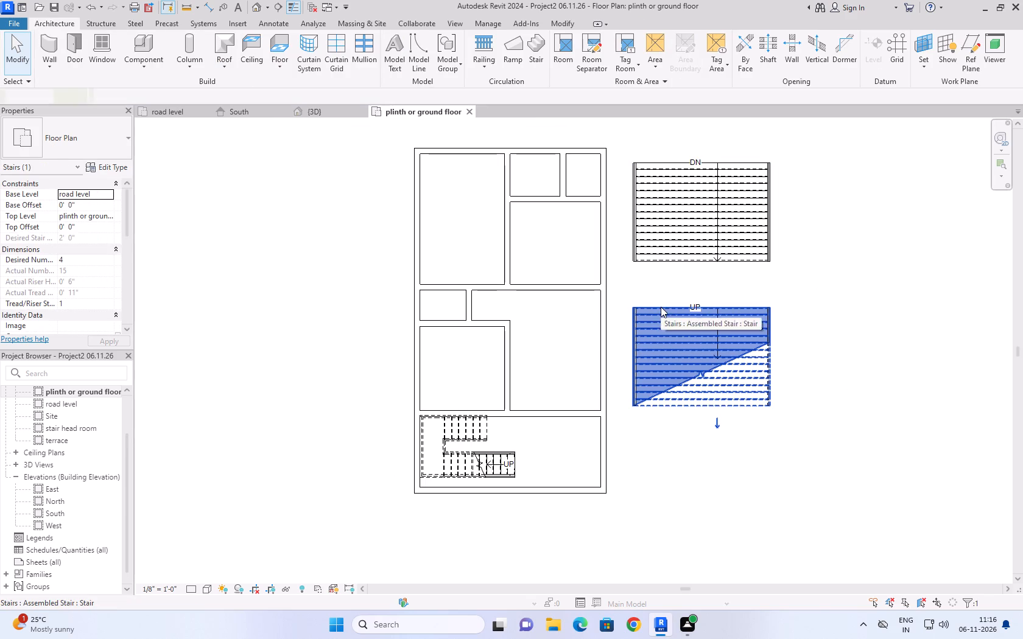
pyautogui.click(890, 355)
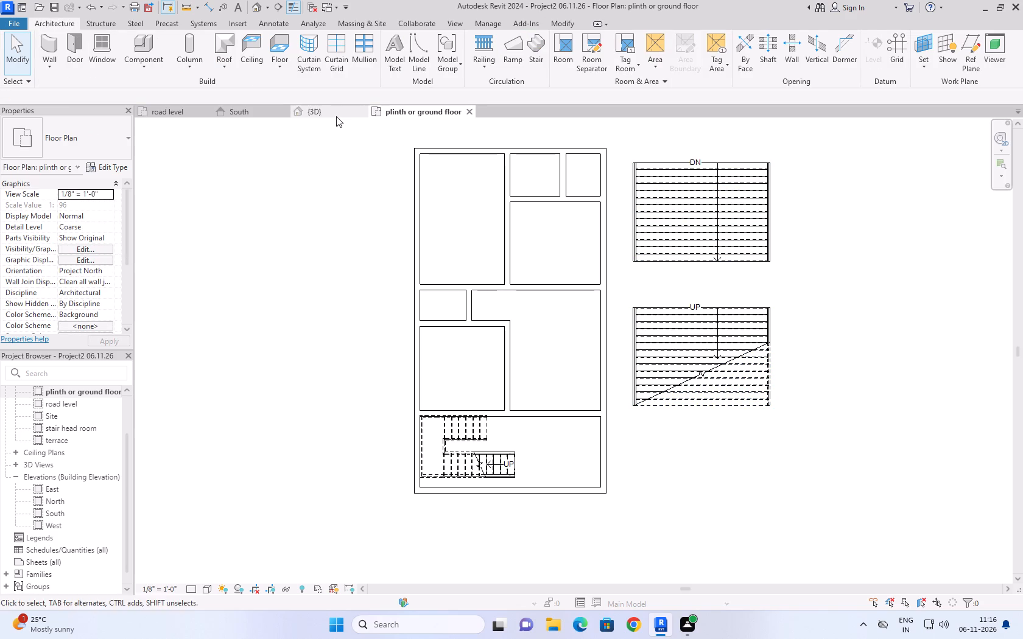
pyautogui.click(335, 114)
pyautogui.moveTo(625, 378); pyautogui.dragTo(527, 339, button='middle')
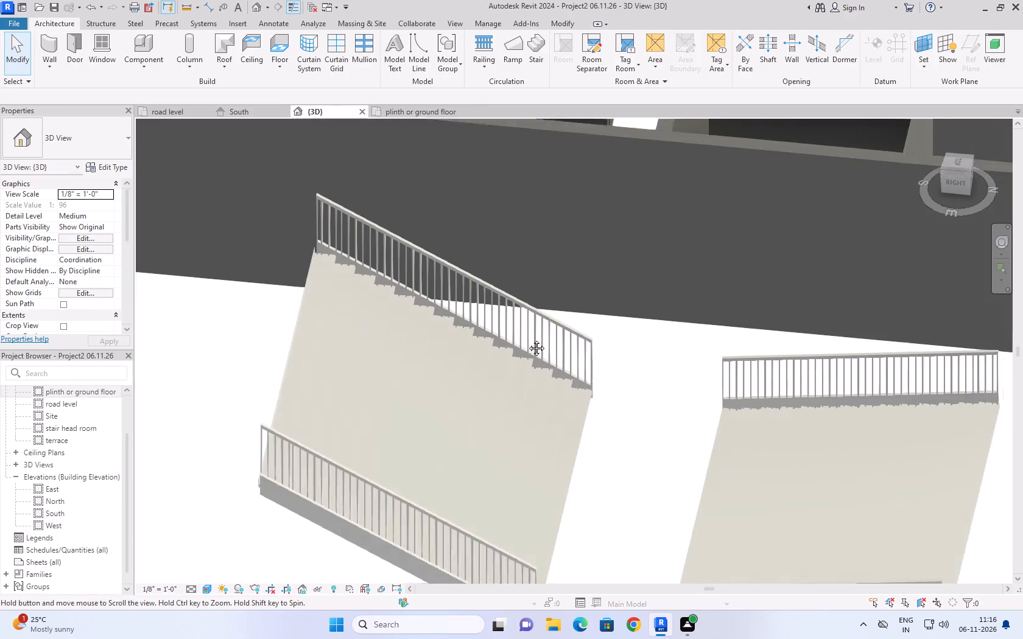
pyautogui.moveTo(527, 339); pyautogui.dragTo(493, 330, button='middle')
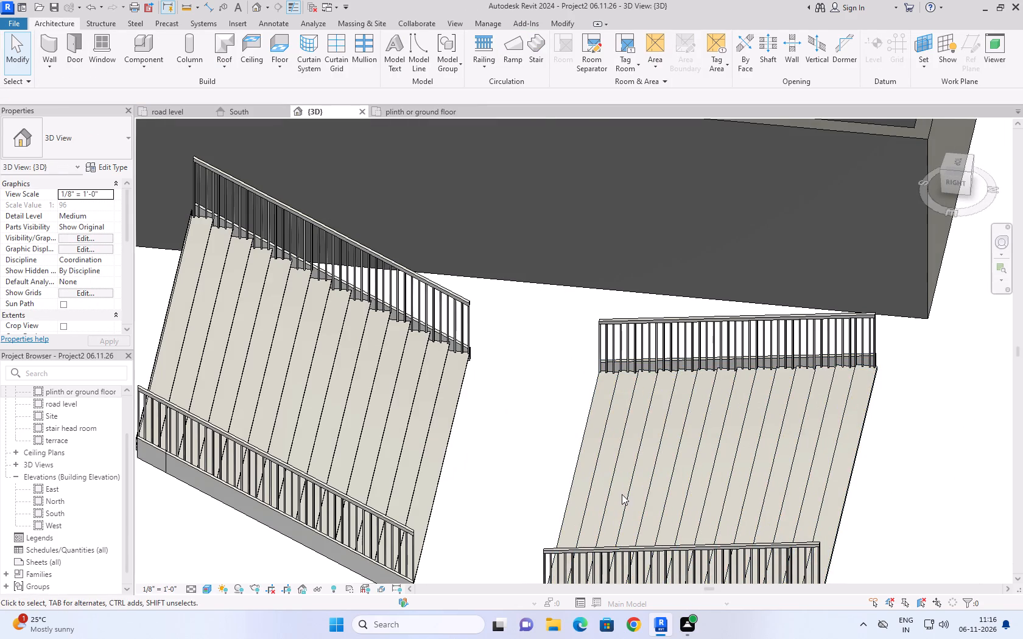
# In the plinth or ground floor plan, move the mirrored entrance stair from beside the house onto the front room containing the interior stair.
pyautogui.scroll(-2, 691, 347)
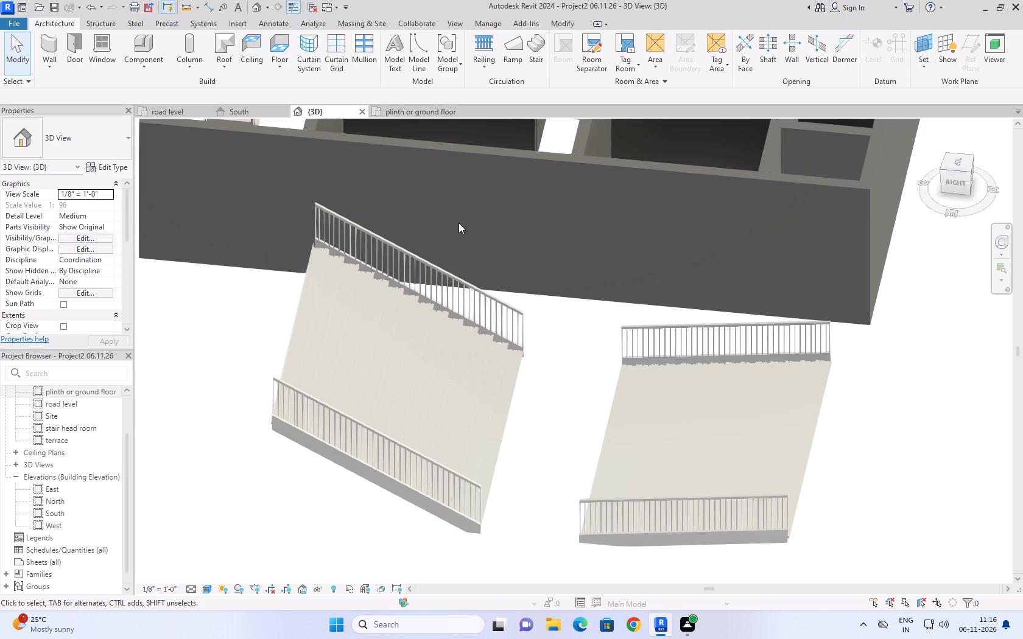
pyautogui.click(401, 110)
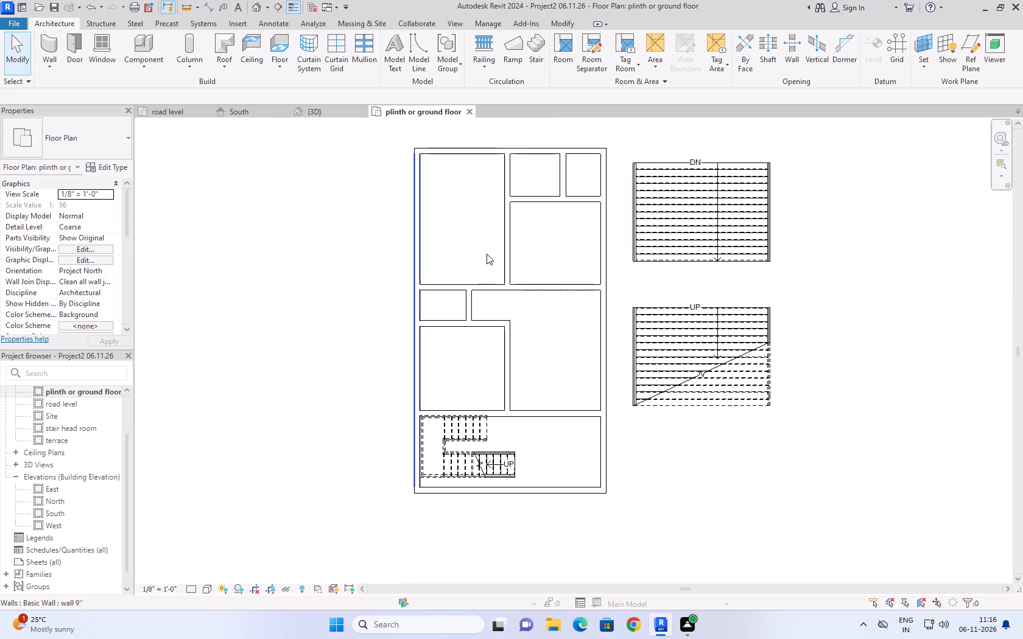
pyautogui.click(323, 107)
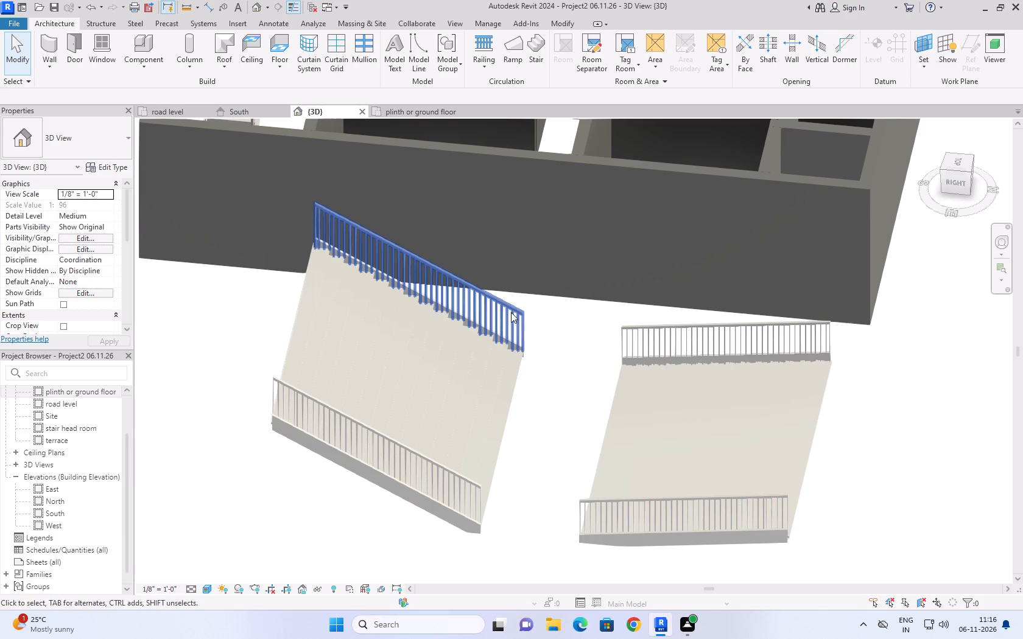
pyautogui.click(552, 382)
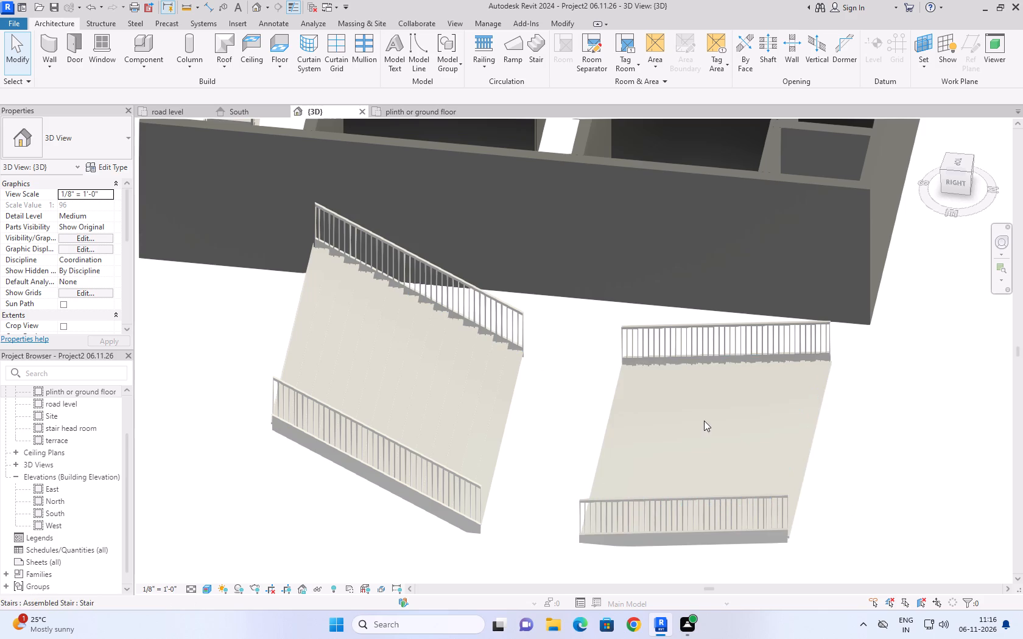
pyautogui.click(423, 114)
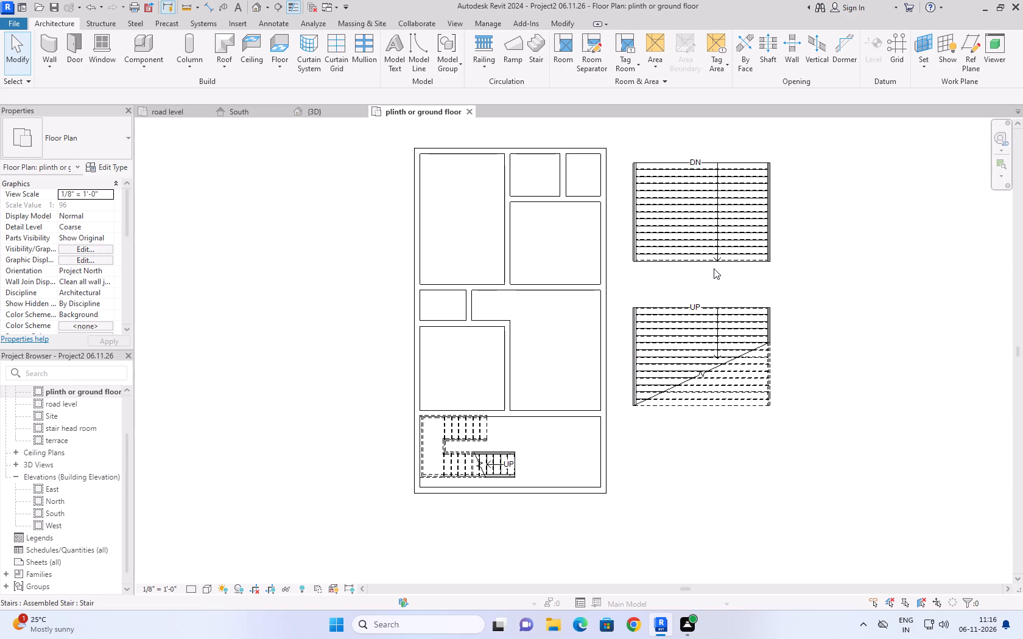
pyautogui.moveTo(728, 175); pyautogui.dragTo(583, 363)
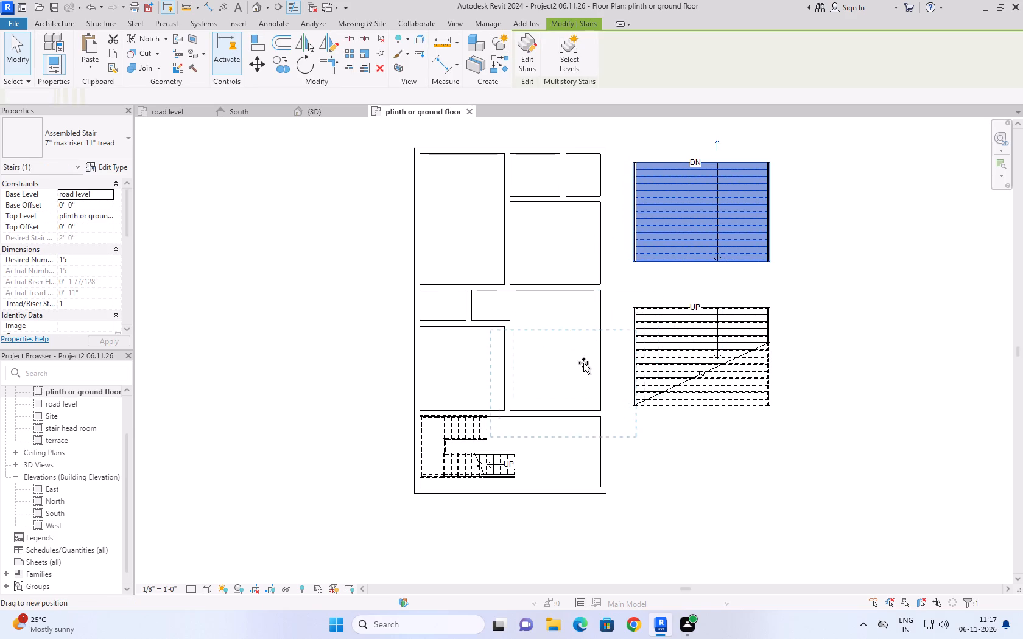
pyautogui.moveTo(583, 363); pyautogui.dragTo(580, 421)
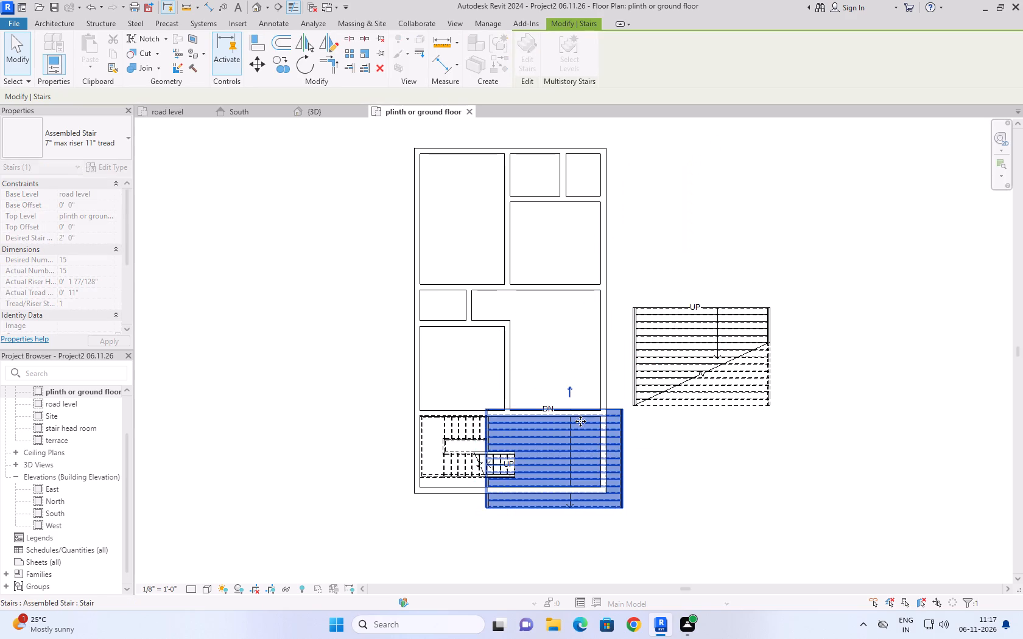
pyautogui.click(740, 473)
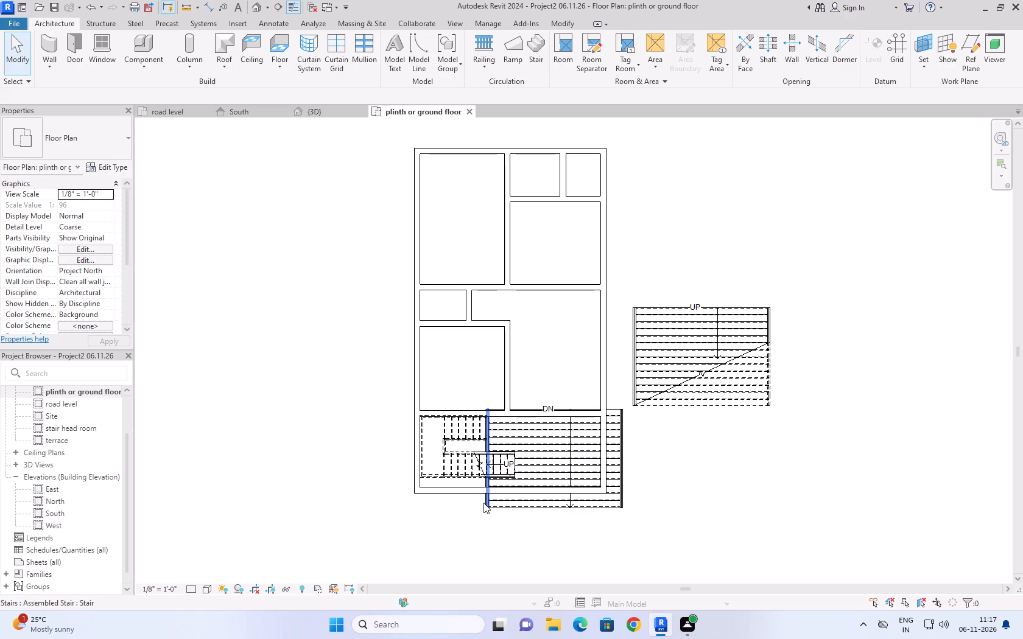
# Edit the path of the moved stair's outer railing, shifting its line inward to just inside the house's side wall.
pyautogui.click(483, 503)
pyautogui.click(787, 507)
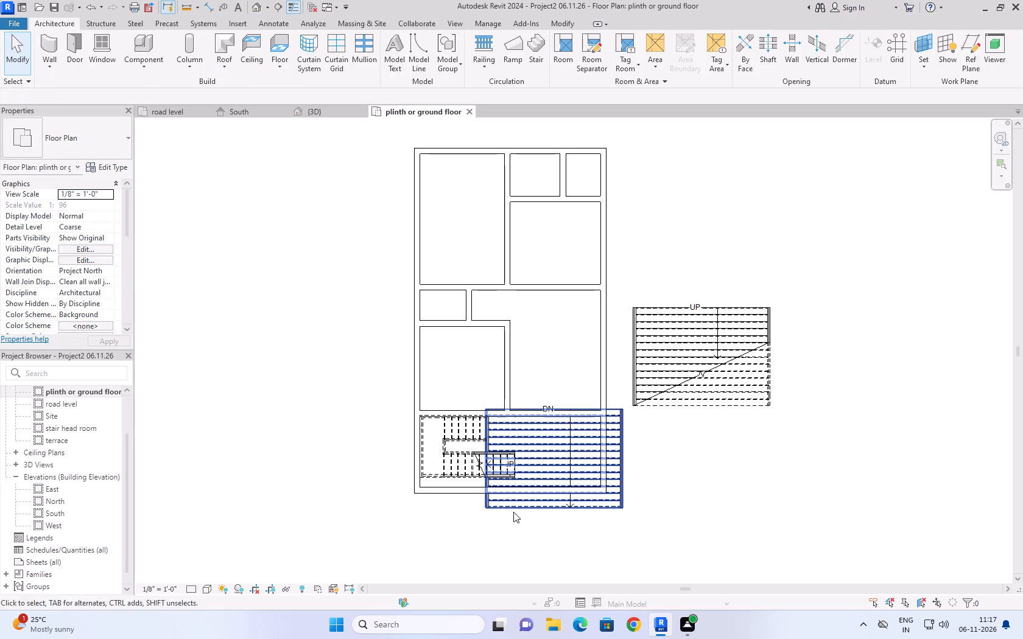
pyautogui.click(620, 439)
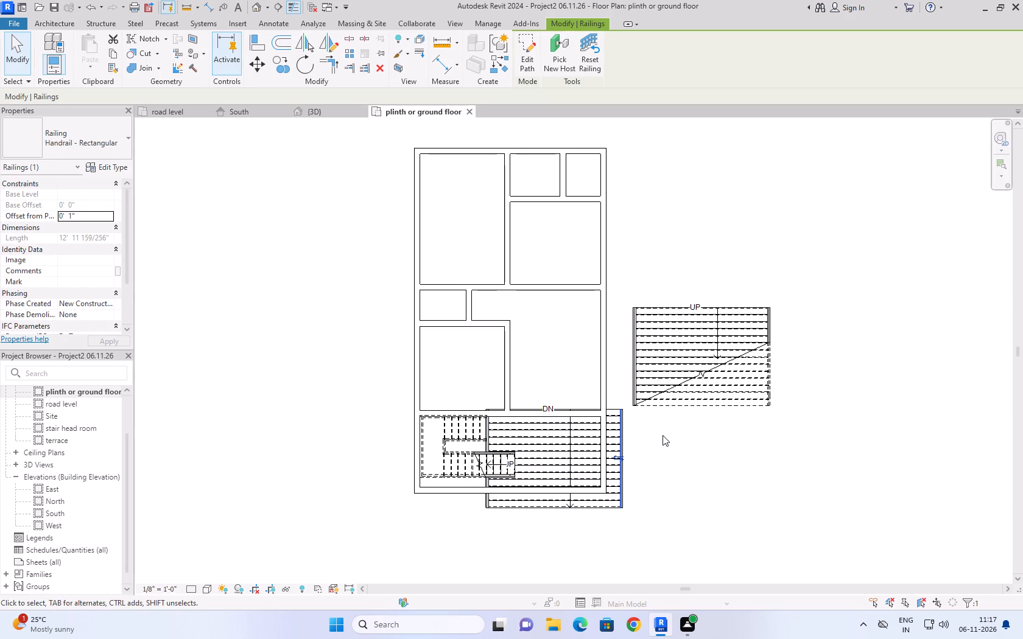
pyautogui.click(529, 71)
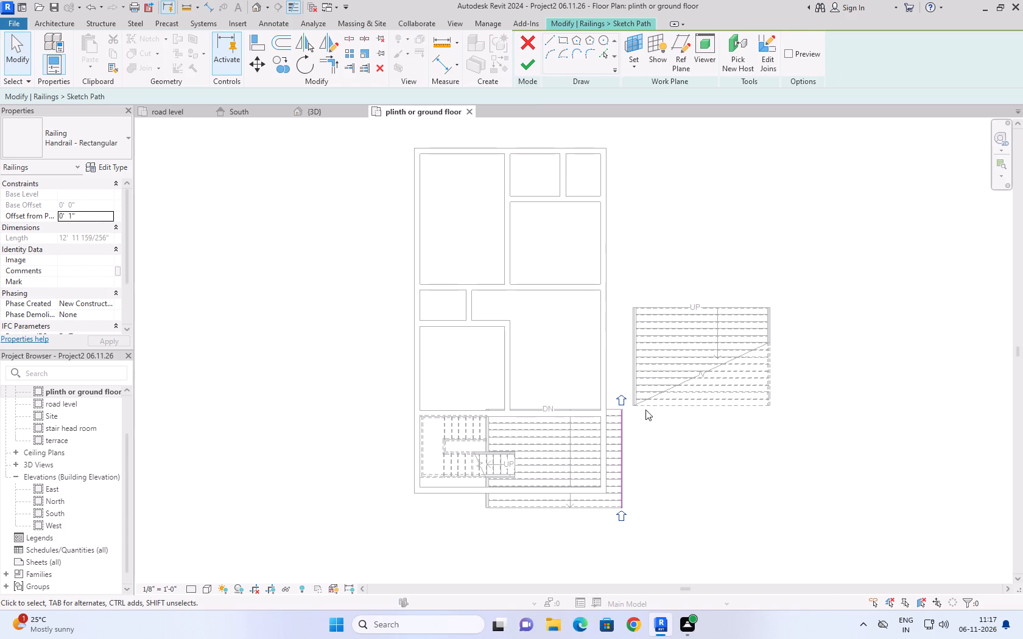
pyautogui.moveTo(622, 445); pyautogui.dragTo(590, 445)
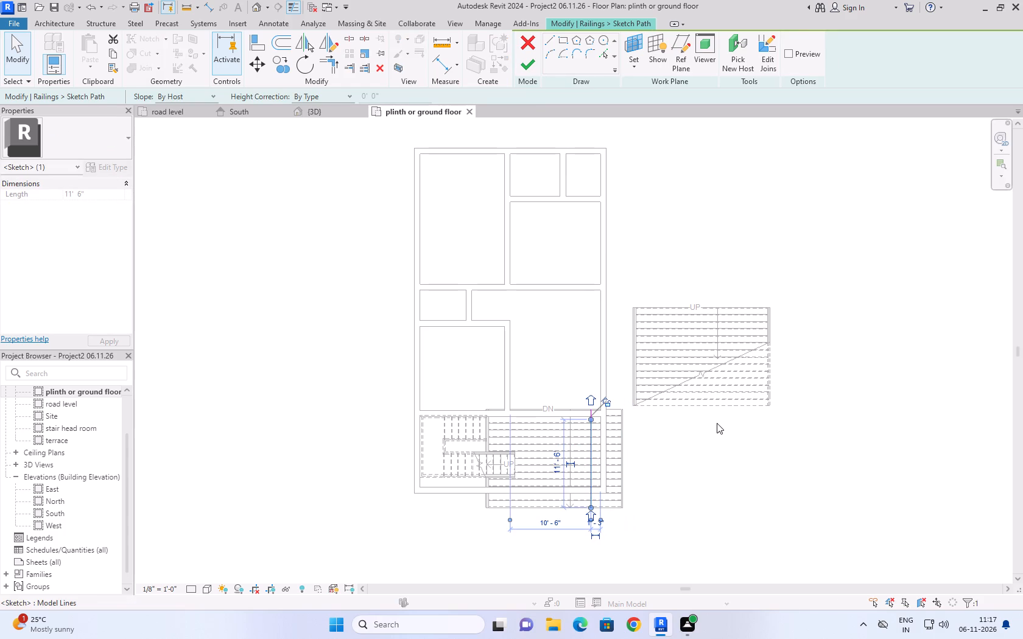
pyautogui.click(718, 422)
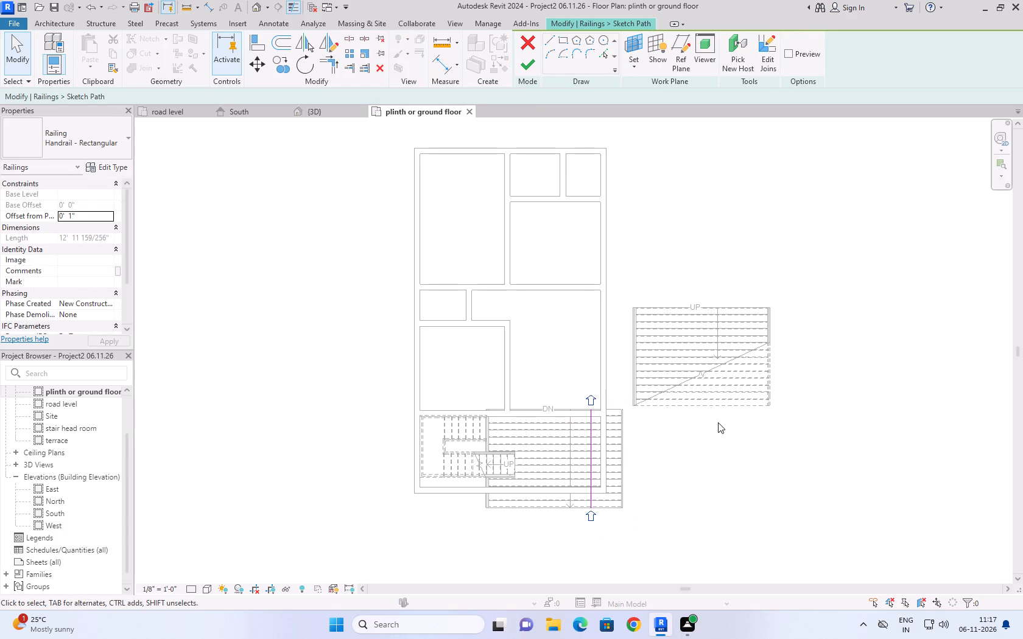
pyautogui.click(696, 469)
pyautogui.click(622, 439)
pyautogui.click(527, 61)
pyautogui.click(644, 480)
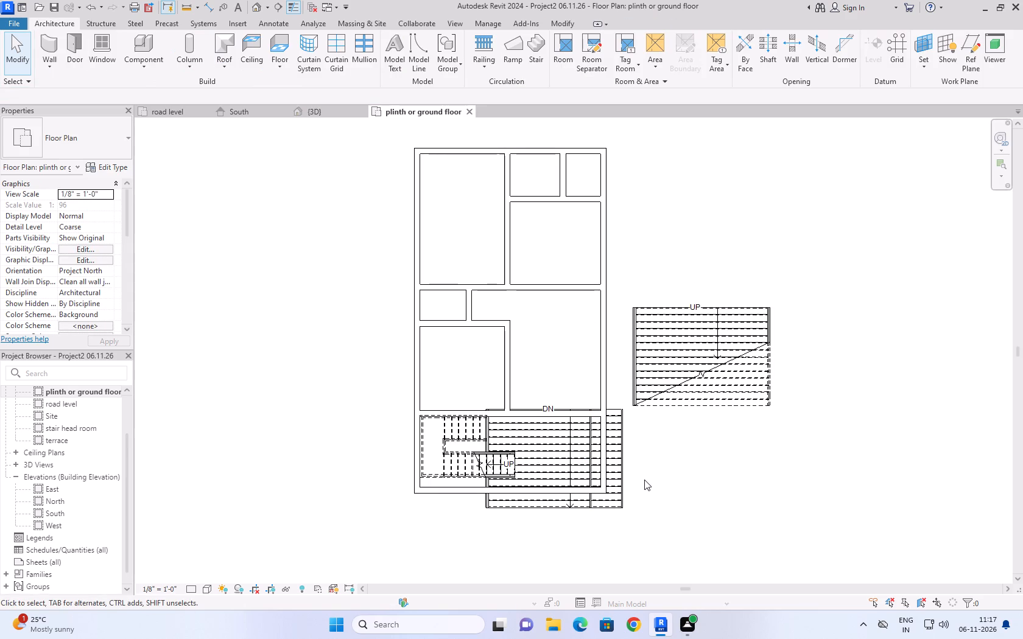
# Shift the moved entrance stair toward the house's right side and nudge its top edge into line with the front room's back wall.
pyautogui.click(623, 439)
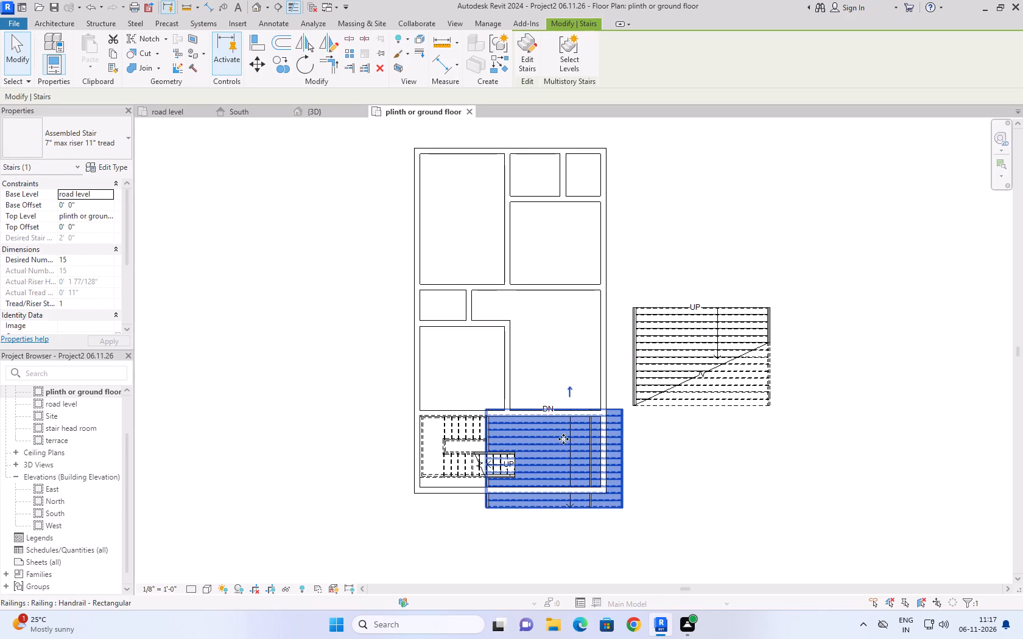
pyautogui.moveTo(562, 438); pyautogui.dragTo(610, 437)
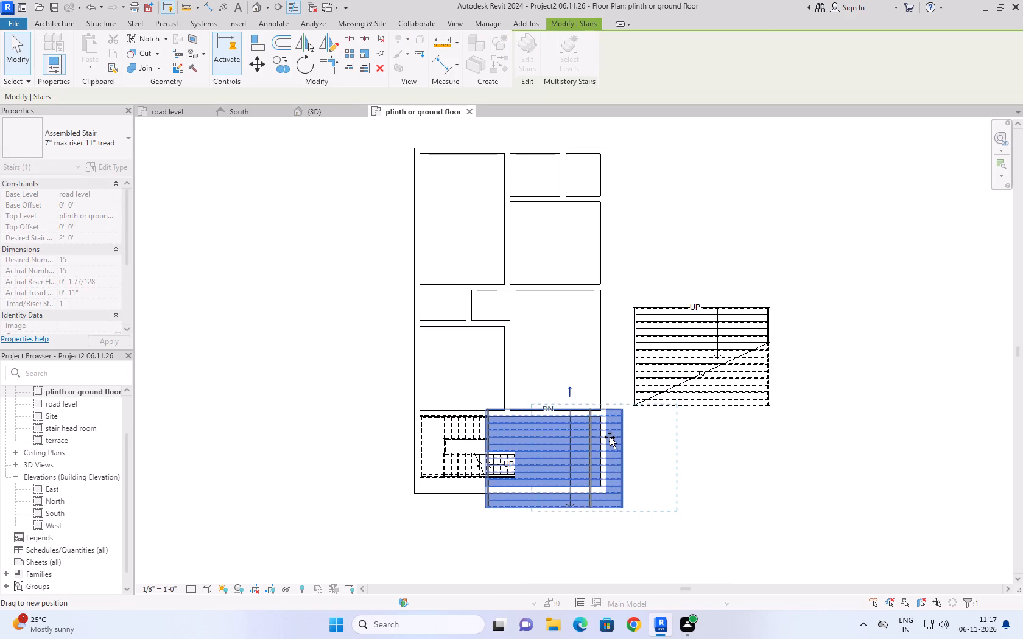
pyautogui.moveTo(610, 437); pyautogui.dragTo(592, 434)
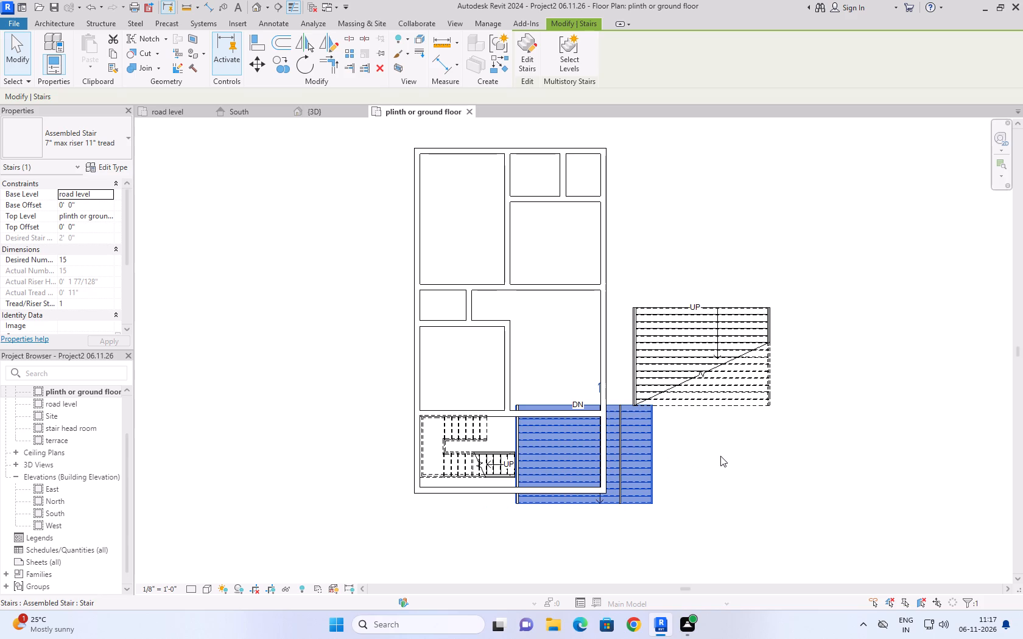
pyautogui.press('Down')
pyautogui.press('Left')
pyautogui.press('Left')
pyautogui.press('Left')
pyautogui.press('Down')
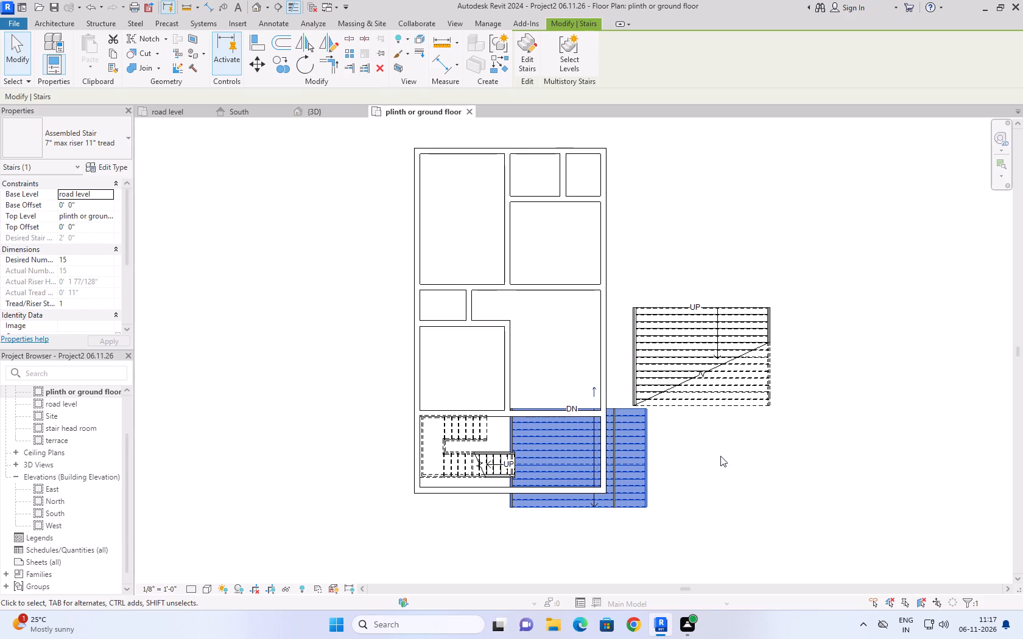
pyautogui.press('Down')
pyautogui.press('Left')
pyautogui.press('Left')
pyautogui.press('Down')
pyautogui.press('Left')
pyautogui.press('Down')
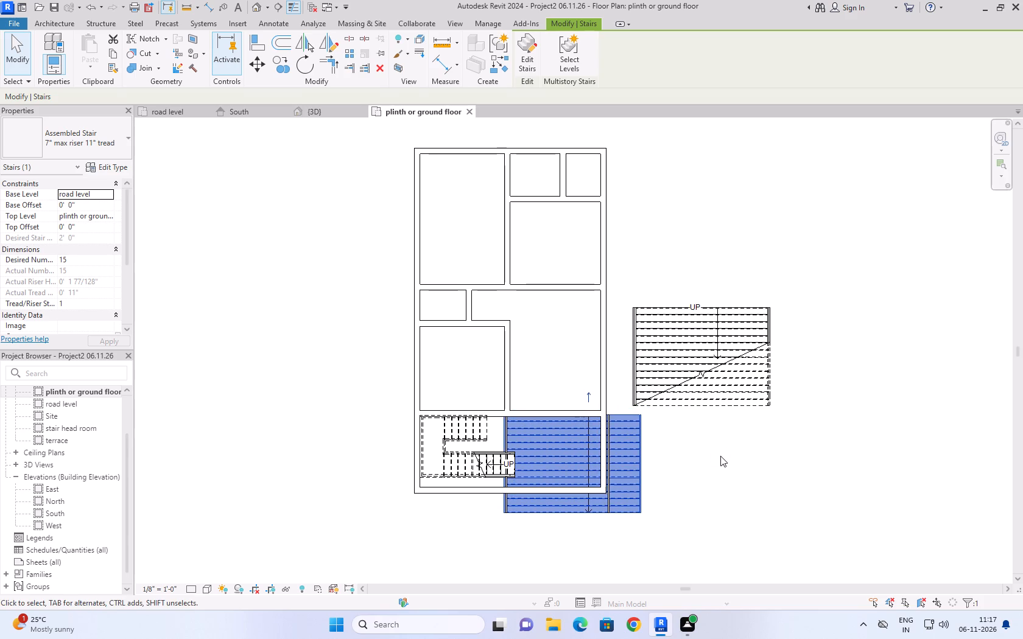
pyautogui.press('Left')
pyautogui.press('Down')
pyautogui.press('Left')
pyautogui.press('Down')
pyautogui.press('Left')
pyautogui.press('Right')
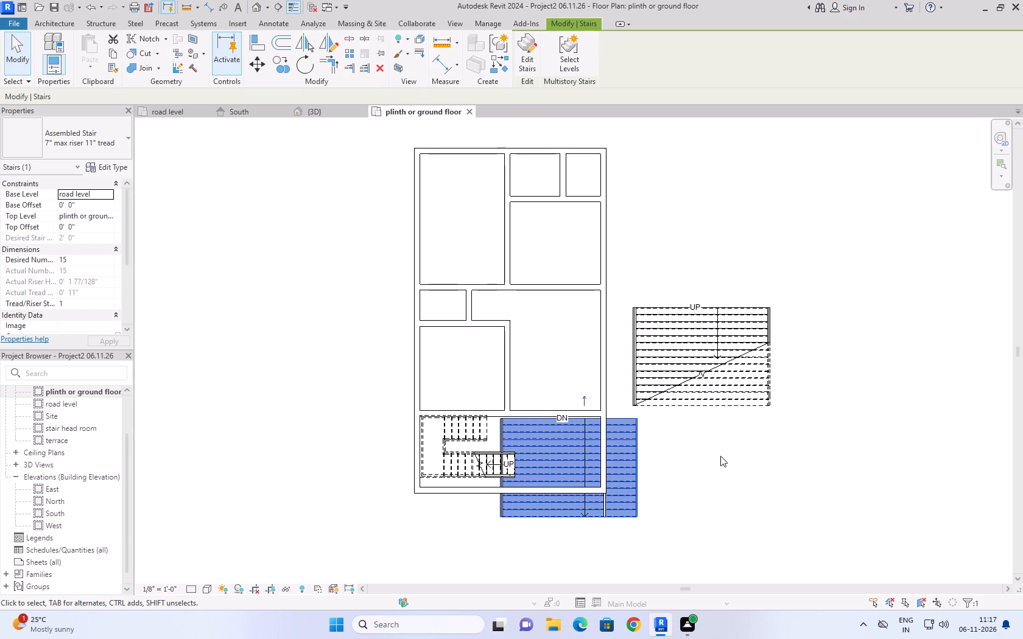
pyautogui.press('Down')
pyautogui.press('Left')
pyautogui.press('Up')
pyautogui.press('Up')
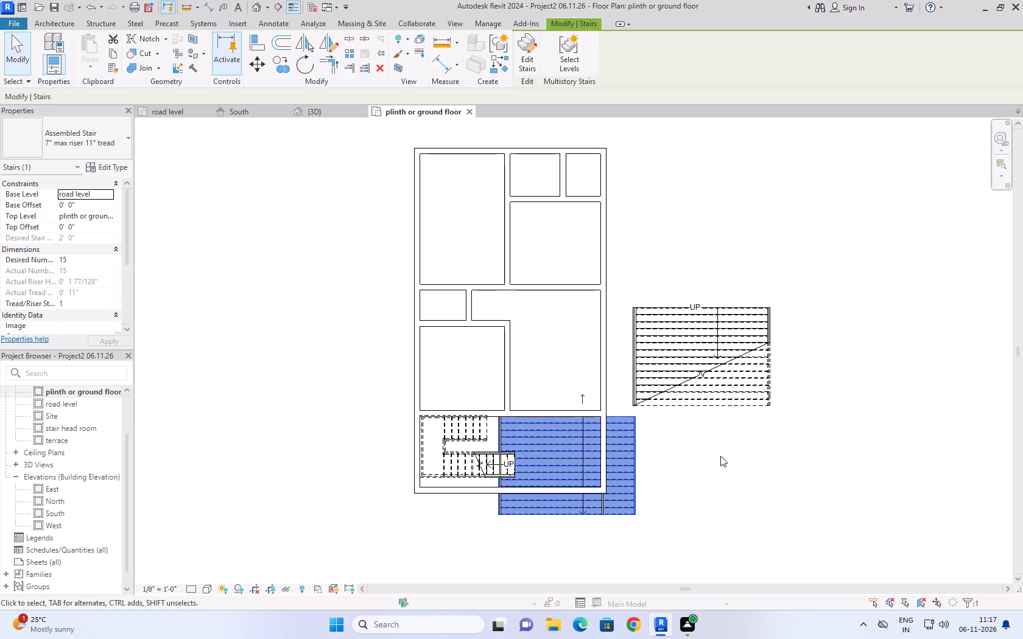
# Nudge the entrance stair sideways until its left edge meets the open end of the interior stair's lower flight.
pyautogui.press('Left')
pyautogui.press('Right')
pyautogui.press('Right')
pyautogui.press('Right')
pyautogui.press('Right')
pyautogui.press('Right')
pyautogui.press('Right')
pyautogui.press('Right')
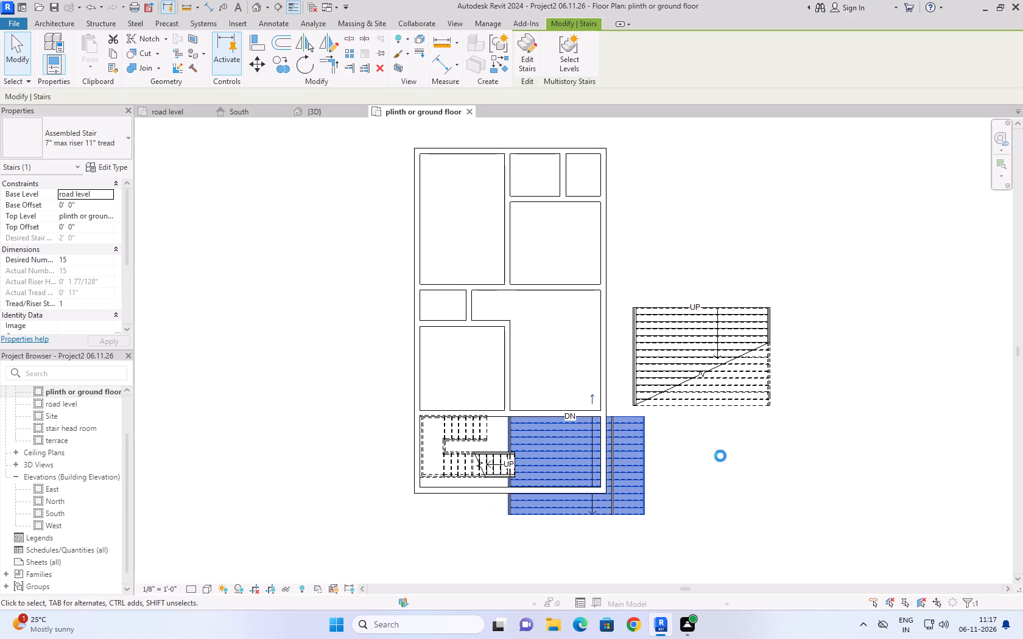
pyautogui.press('Right')
pyautogui.press('Right')
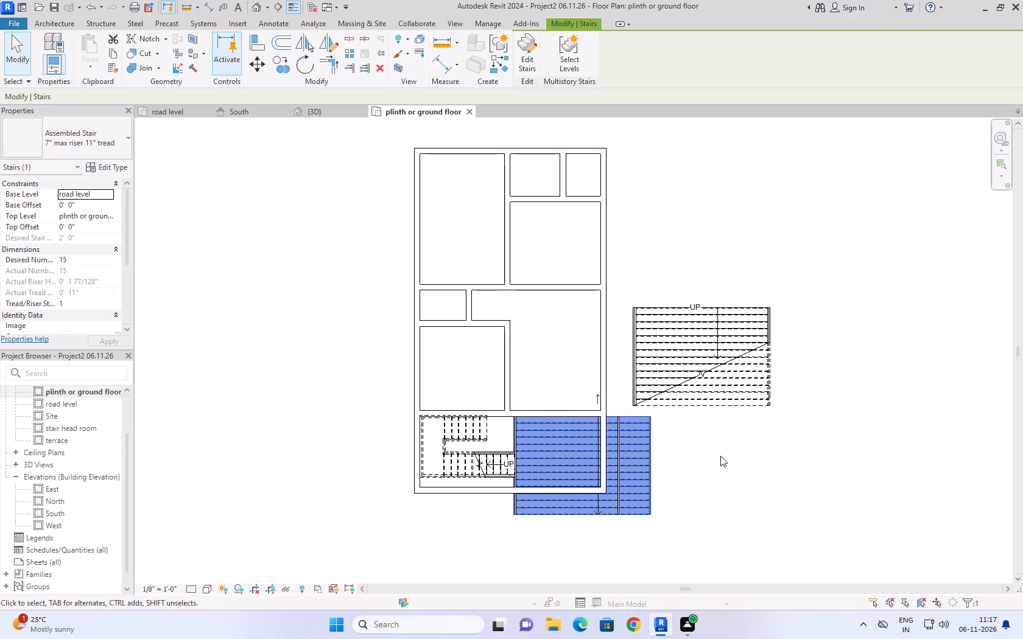
pyautogui.click(720, 456)
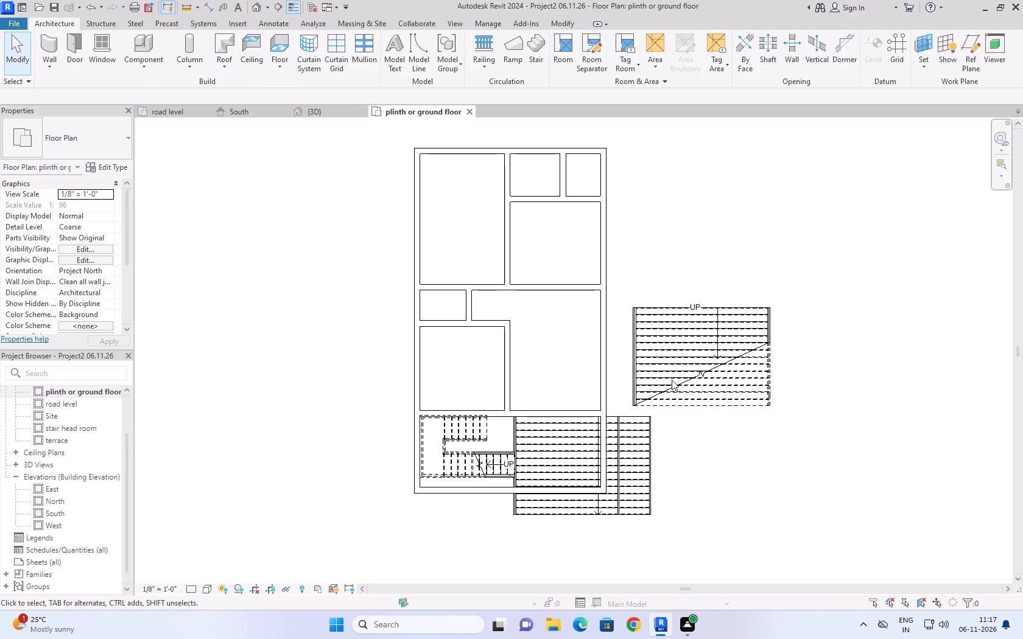
# Examine the relocated entrance stair and its railings against the front corner of the house in the 3D view from several angles.
pyautogui.click(319, 111)
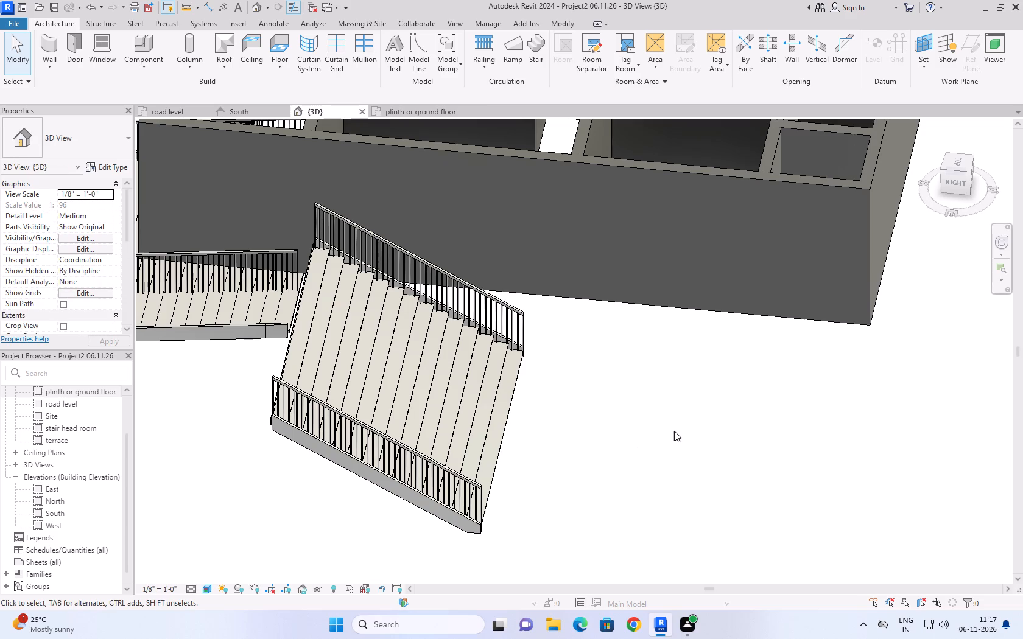
pyautogui.click(674, 431)
pyautogui.scroll(-5, 684, 430)
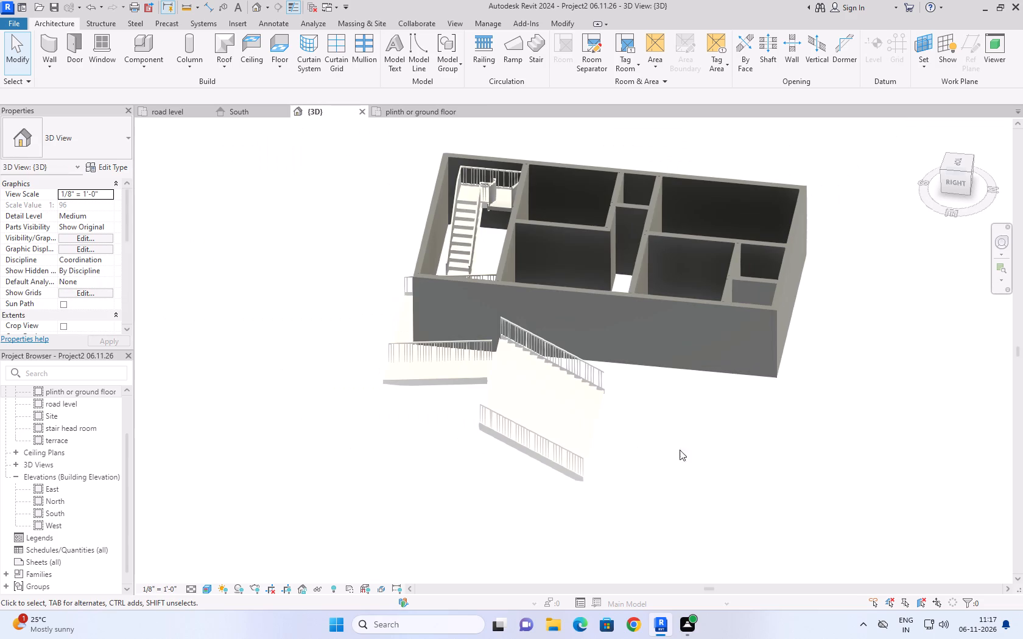
pyautogui.keyDown('shift'); pyautogui.moveTo(449, 486); pyautogui.dragTo(519, 499, button='middle'); pyautogui.keyUp('shift')
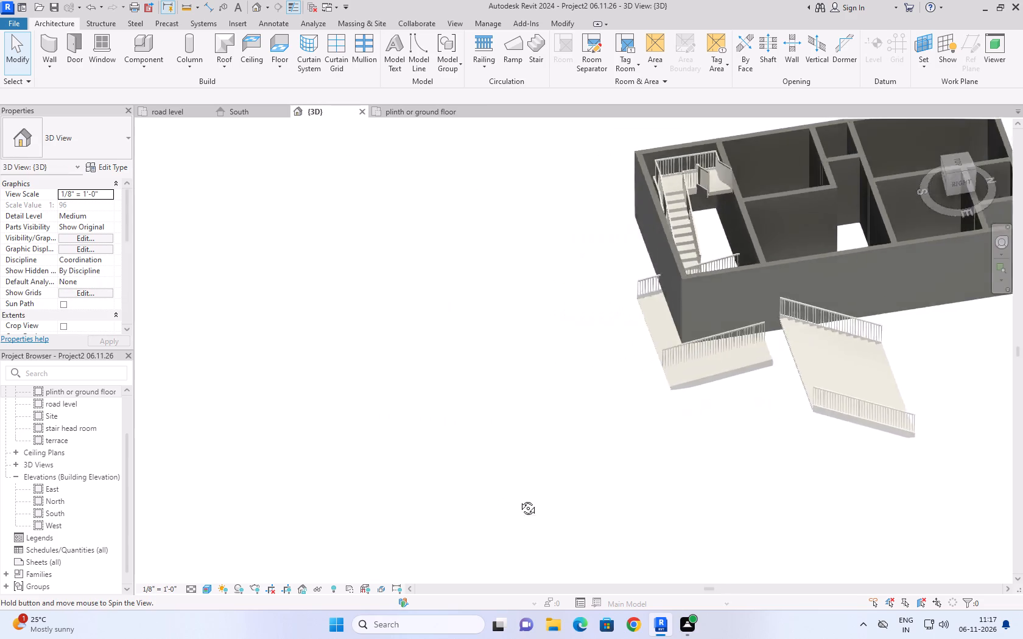
pyautogui.keyDown('shift'); pyautogui.moveTo(519, 499); pyautogui.dragTo(537, 500, button='middle'); pyautogui.keyUp('shift')
pyautogui.moveTo(558, 300); pyautogui.dragTo(406, 380, button='middle')
pyautogui.keyDown('shift'); pyautogui.moveTo(397, 387); pyautogui.dragTo(398, 391, button='middle'); pyautogui.keyUp('shift')
pyautogui.keyDown('shift'); pyautogui.scroll(-1, 397, 387); pyautogui.keyUp('shift')
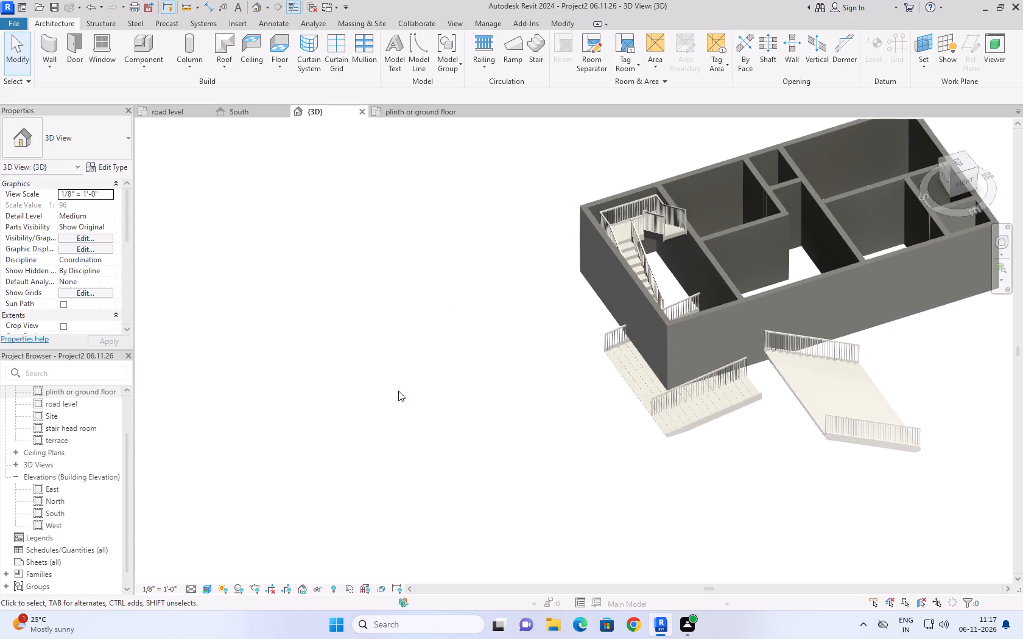
pyautogui.keyDown('shift'); pyautogui.moveTo(398, 391); pyautogui.dragTo(440, 410, button='middle'); pyautogui.keyUp('shift')
pyautogui.moveTo(533, 300); pyautogui.dragTo(192, 376, button='middle')
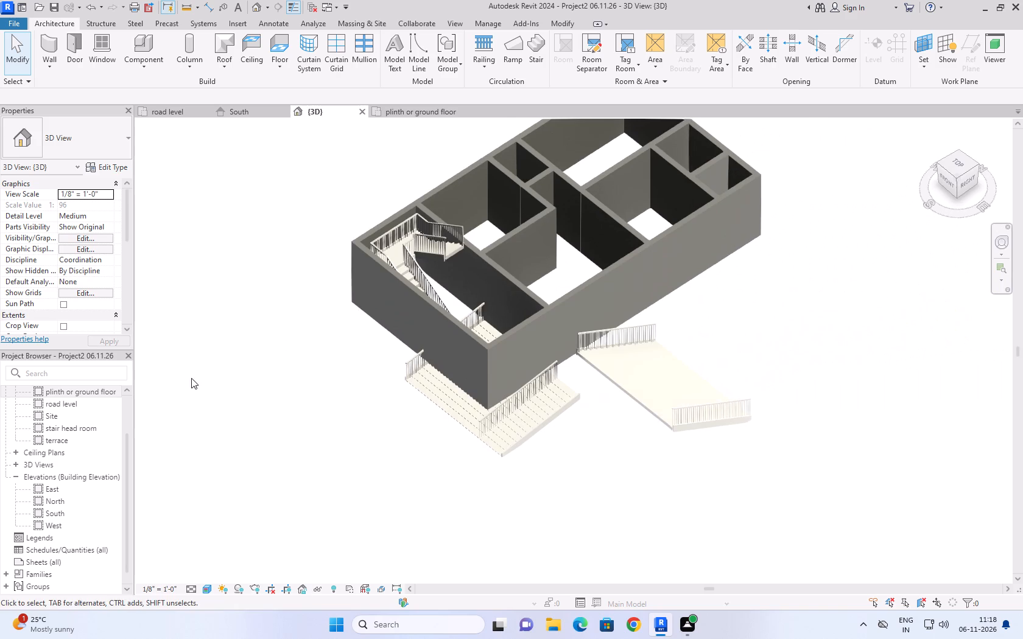
pyautogui.keyDown('shift'); pyautogui.moveTo(191, 378); pyautogui.dragTo(296, 444, button='middle'); pyautogui.keyUp('shift')
pyautogui.scroll(-8, 416, 344)
pyautogui.scroll(1, 437, 309)
pyautogui.moveTo(437, 309); pyautogui.dragTo(413, 454, button='middle')
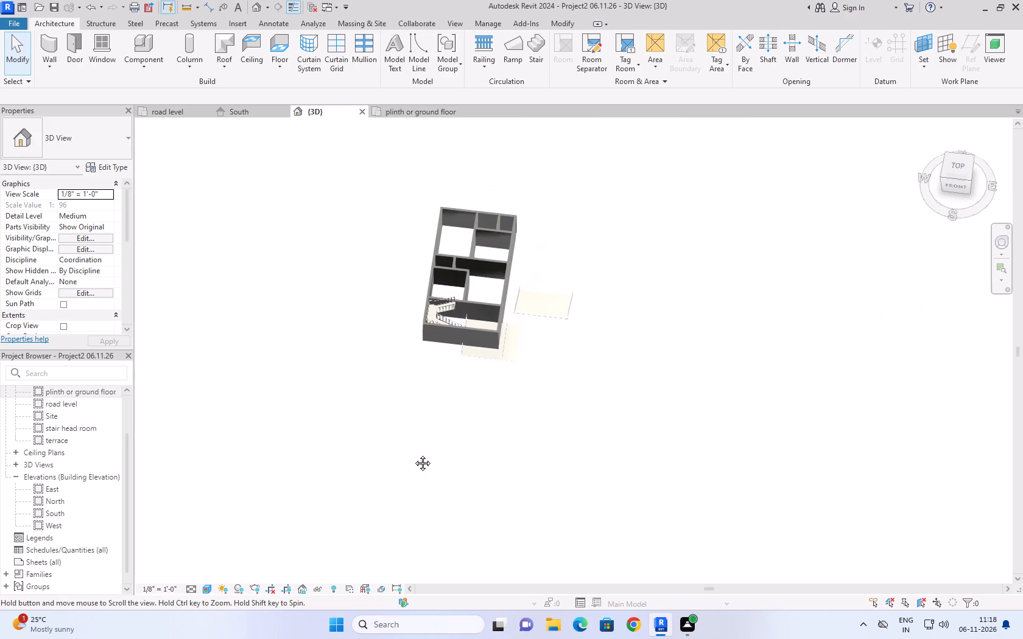
pyautogui.moveTo(413, 454); pyautogui.dragTo(407, 499, button='middle')
pyautogui.keyDown('shift'); pyautogui.middleClick(502, 485); pyautogui.keyUp('shift')
pyautogui.keyDown('shift'); pyautogui.scroll(3, 502, 485); pyautogui.keyUp('shift')
pyautogui.scroll(8, 479, 438)
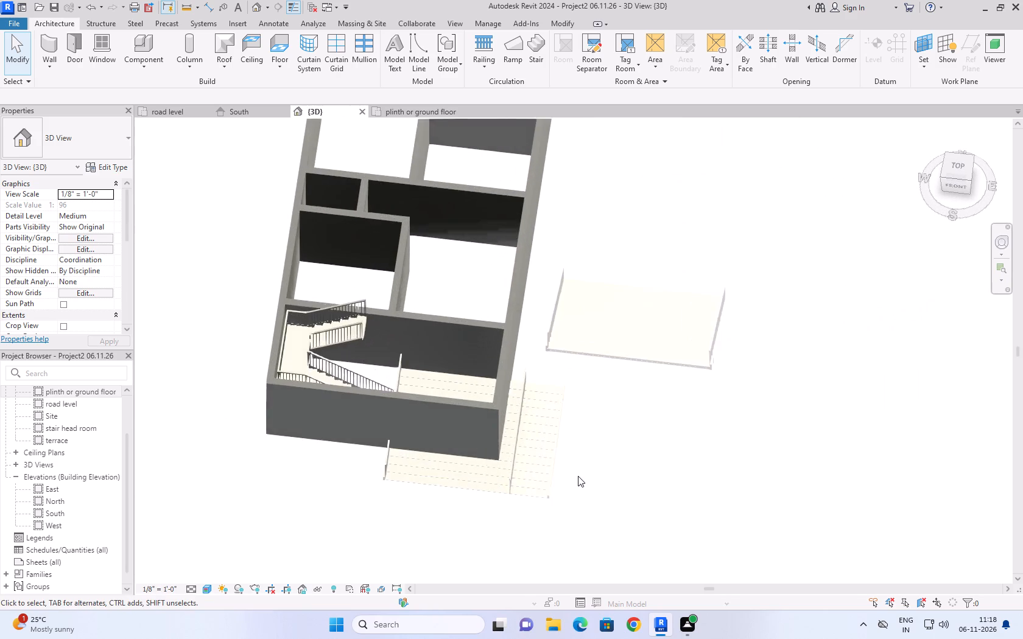
pyautogui.scroll(4, 578, 475)
pyautogui.click(588, 471)
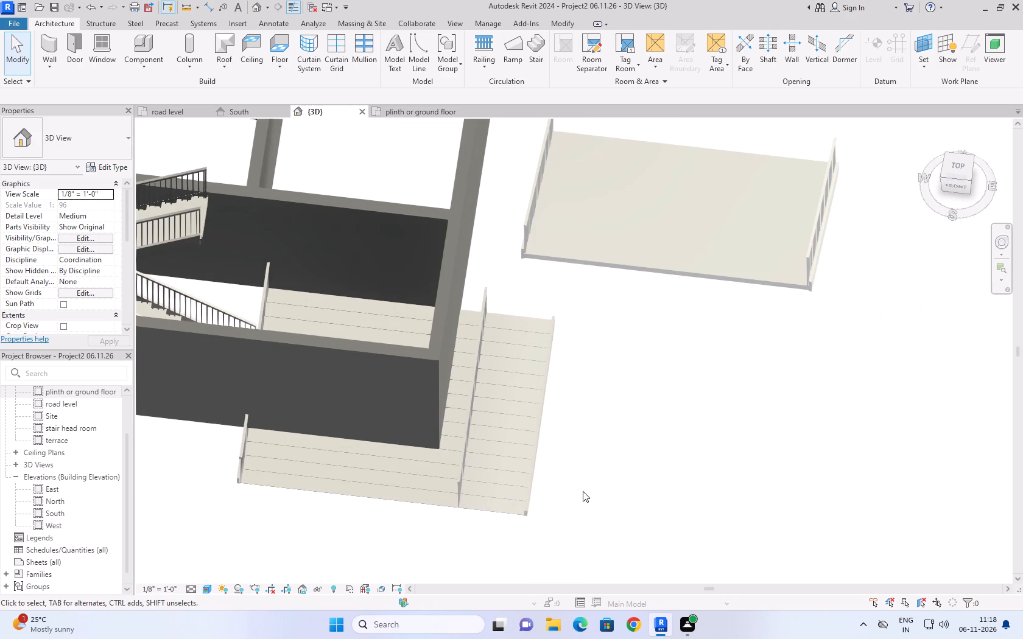
# Delete the detached stair beside the house and the entrance stair overlapping the front room's corner.
pyautogui.click(507, 344)
pyautogui.click(677, 268)
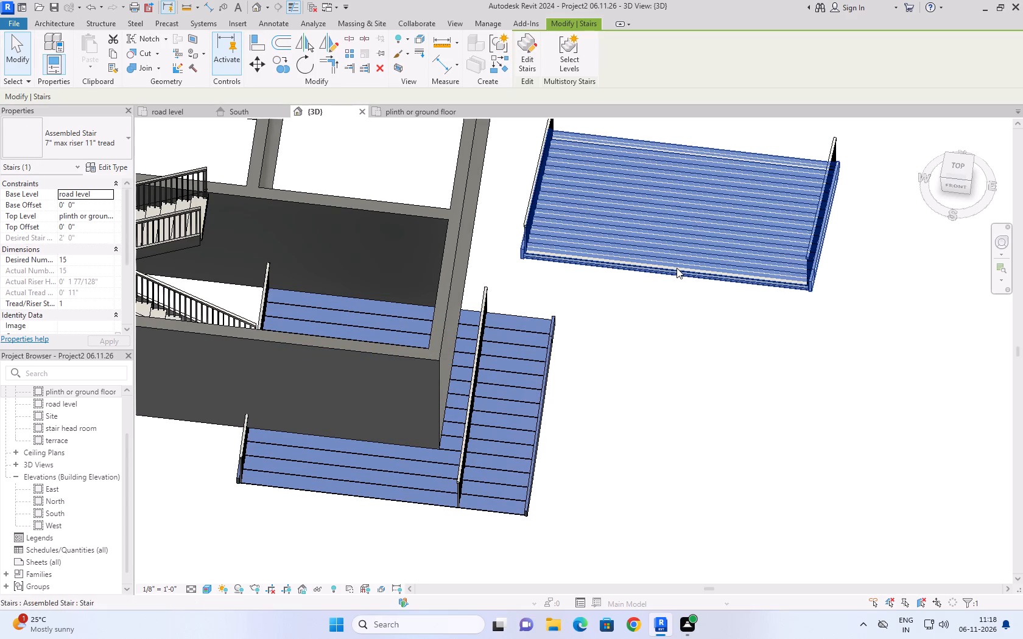
pyautogui.press('Delete')
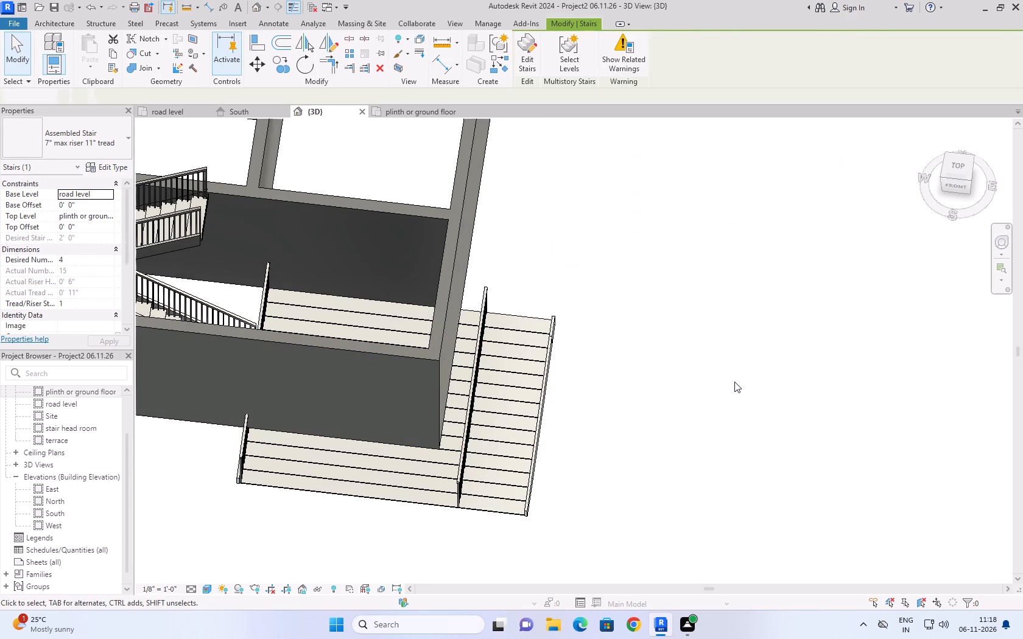
pyautogui.click(535, 462)
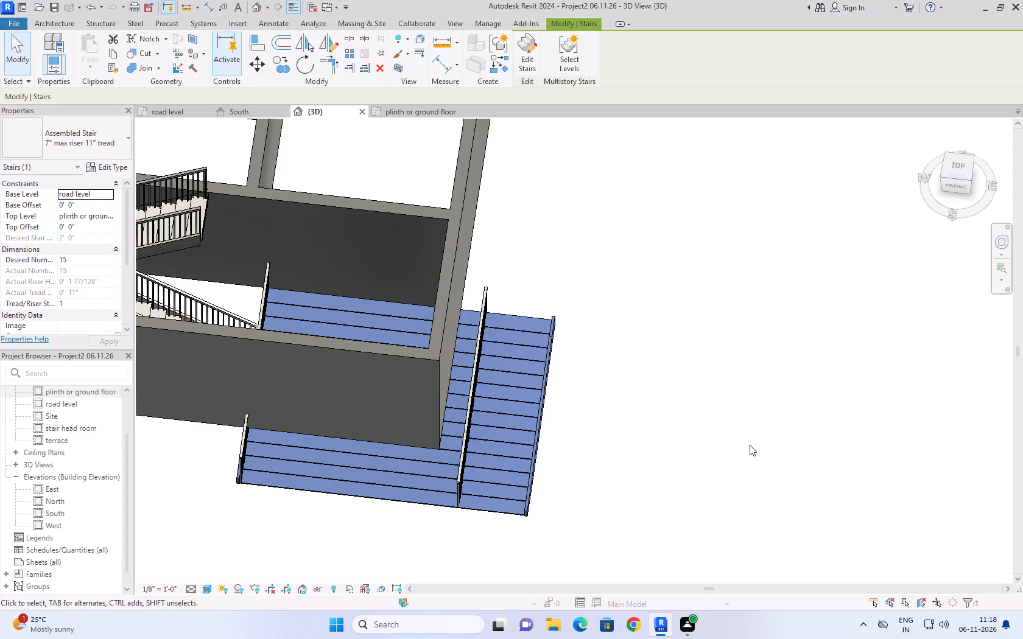
pyautogui.click(724, 253)
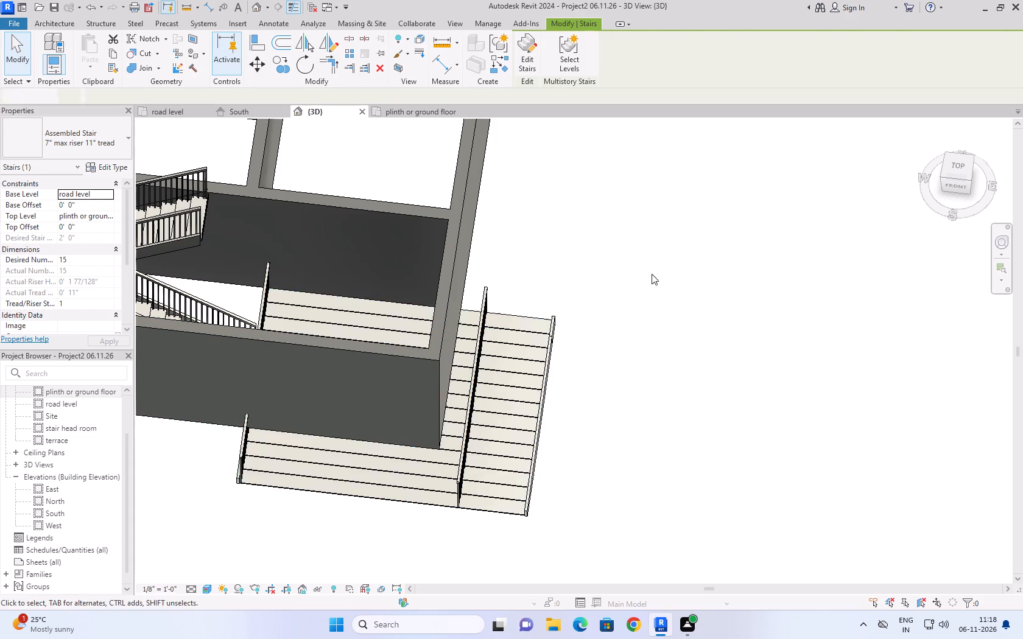
pyautogui.click(547, 330)
pyautogui.press('Delete')
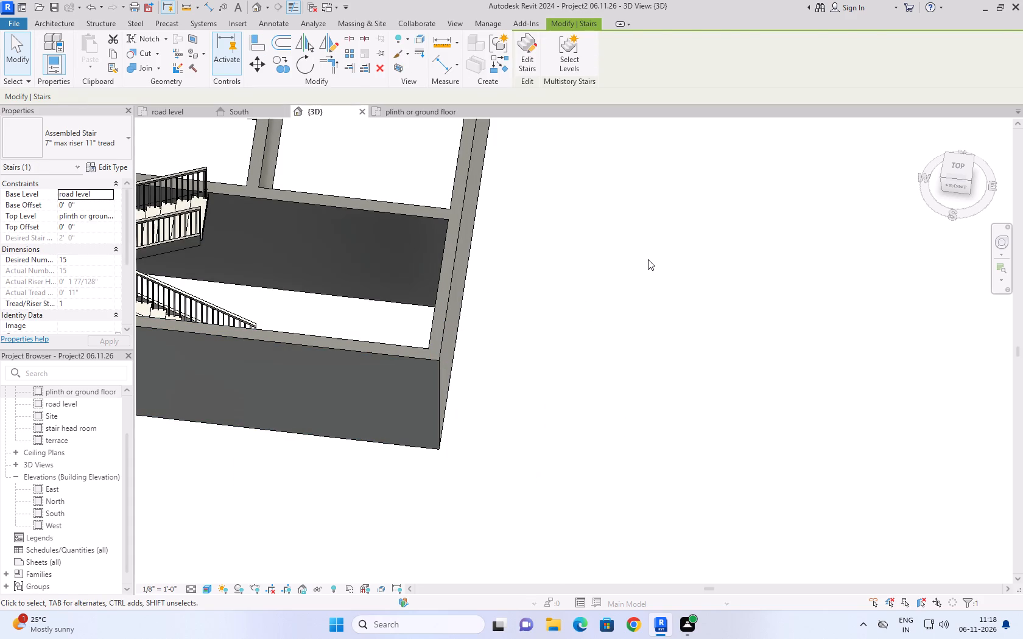
# Switch to the plinth or ground floor plan.
pyautogui.scroll(-6, 648, 259)
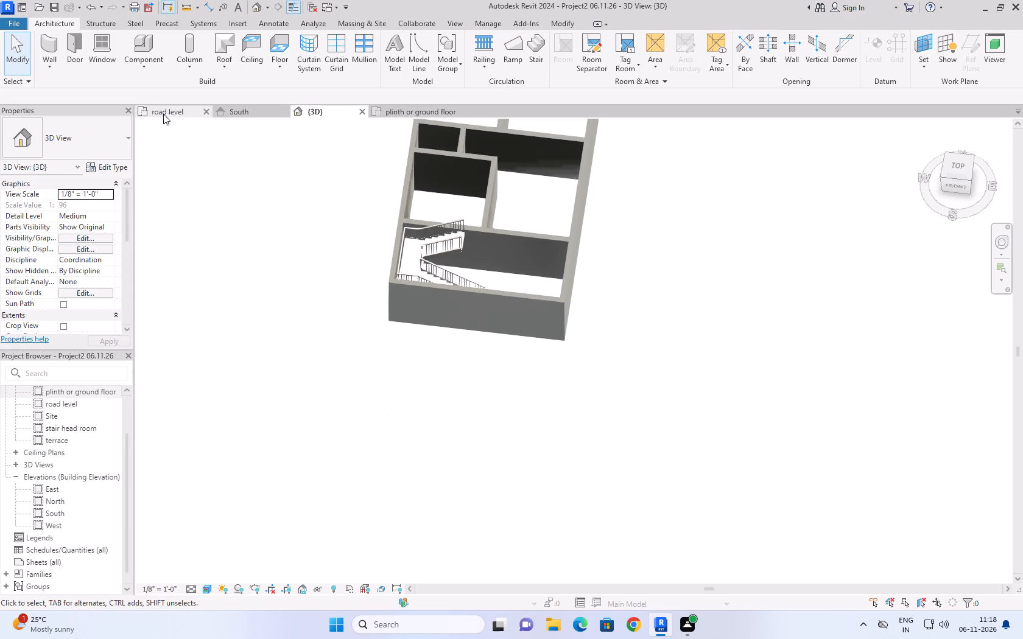
pyautogui.click(409, 110)
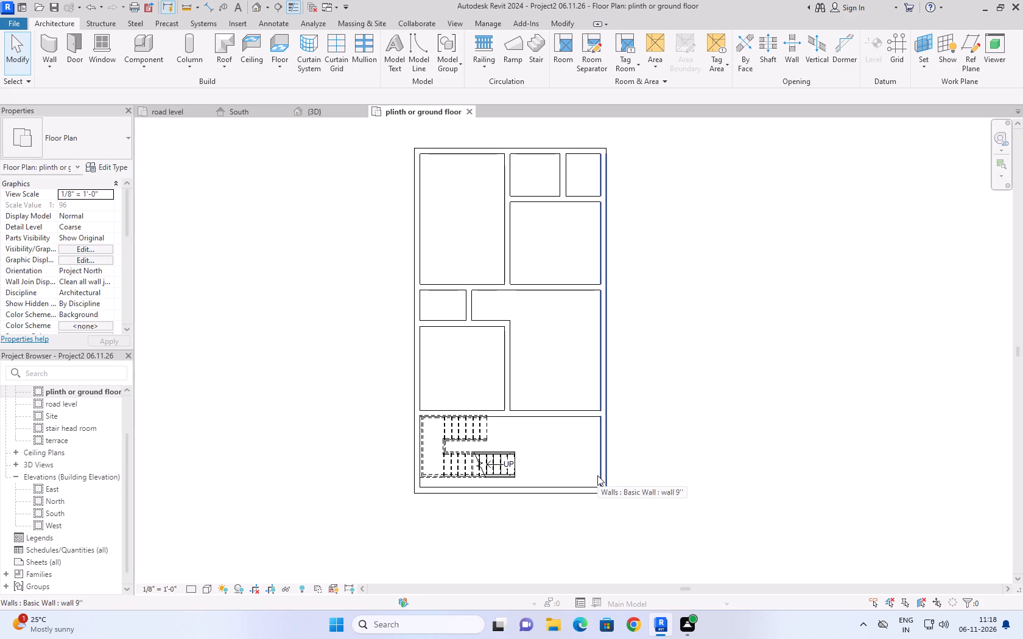
pyautogui.click(558, 343)
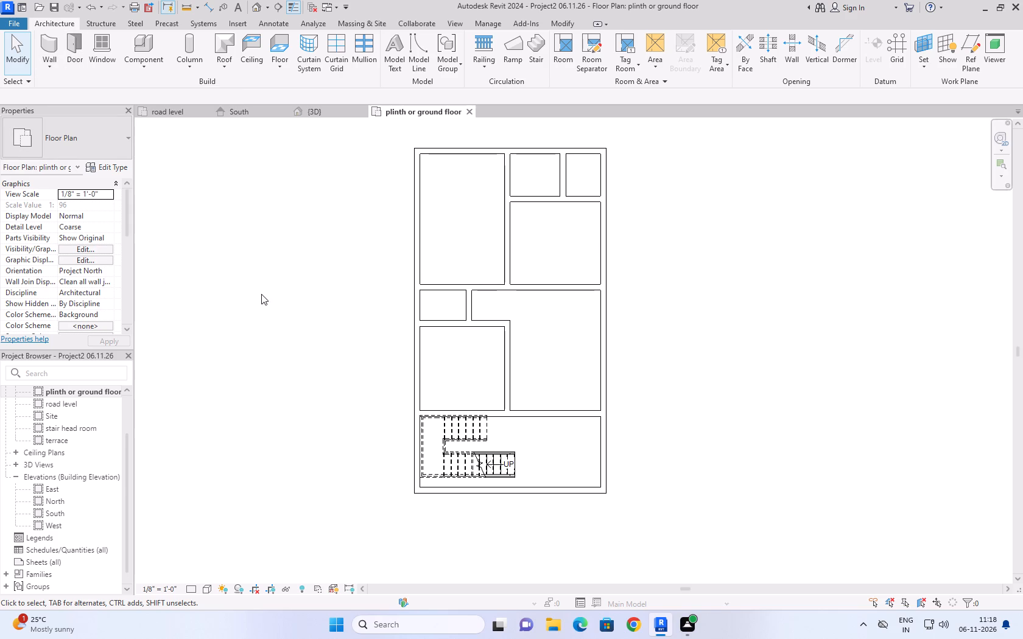
pyautogui.click(335, 248)
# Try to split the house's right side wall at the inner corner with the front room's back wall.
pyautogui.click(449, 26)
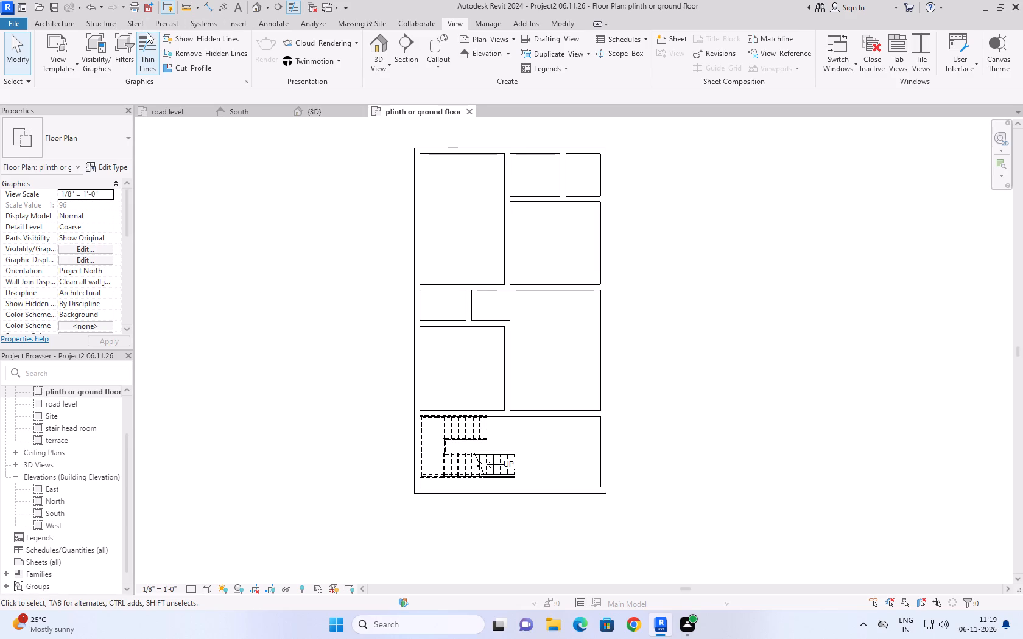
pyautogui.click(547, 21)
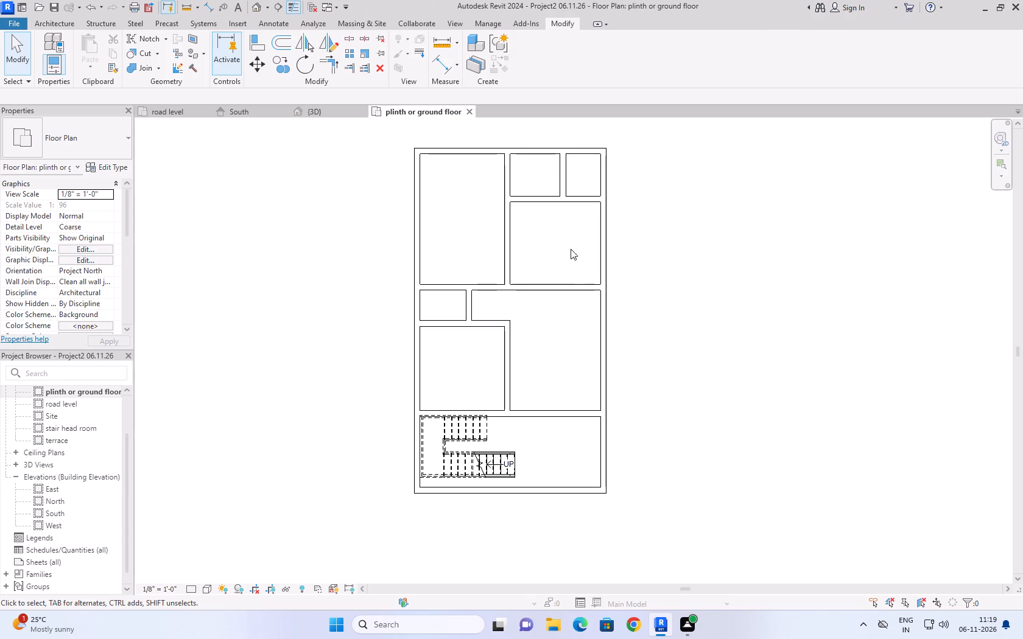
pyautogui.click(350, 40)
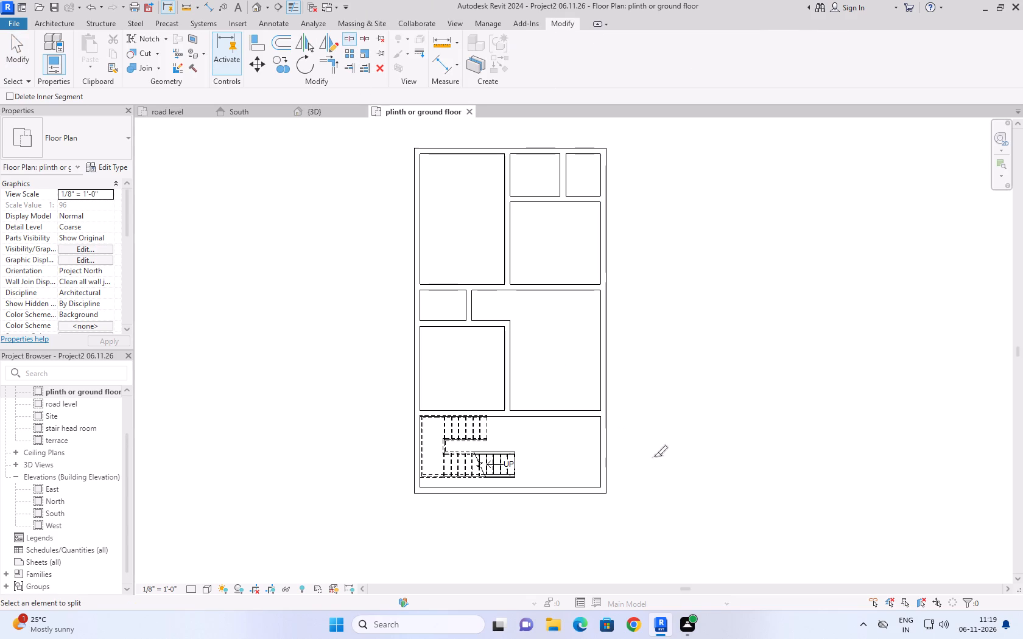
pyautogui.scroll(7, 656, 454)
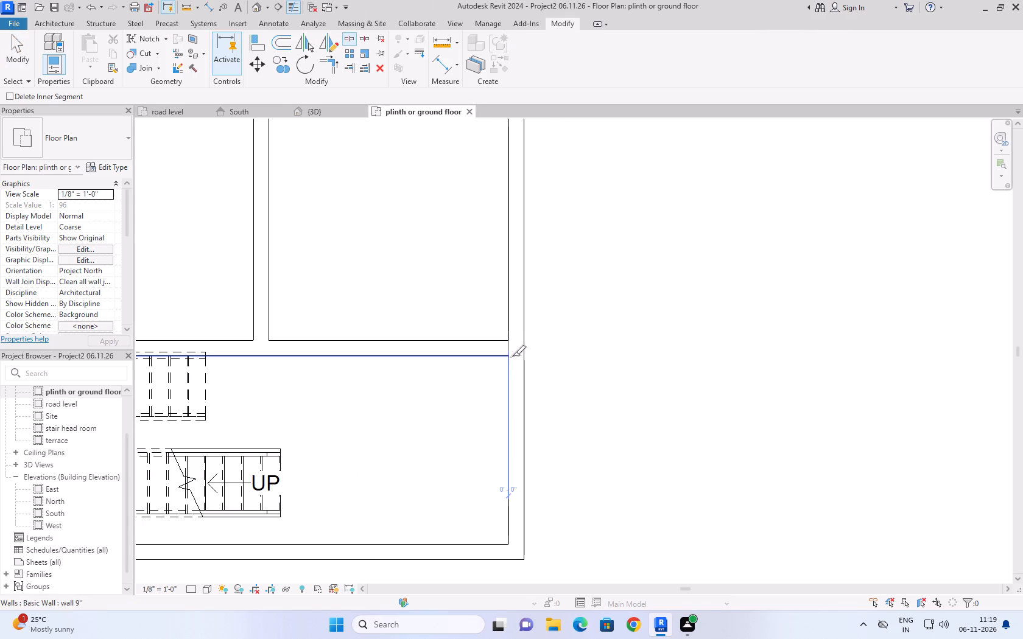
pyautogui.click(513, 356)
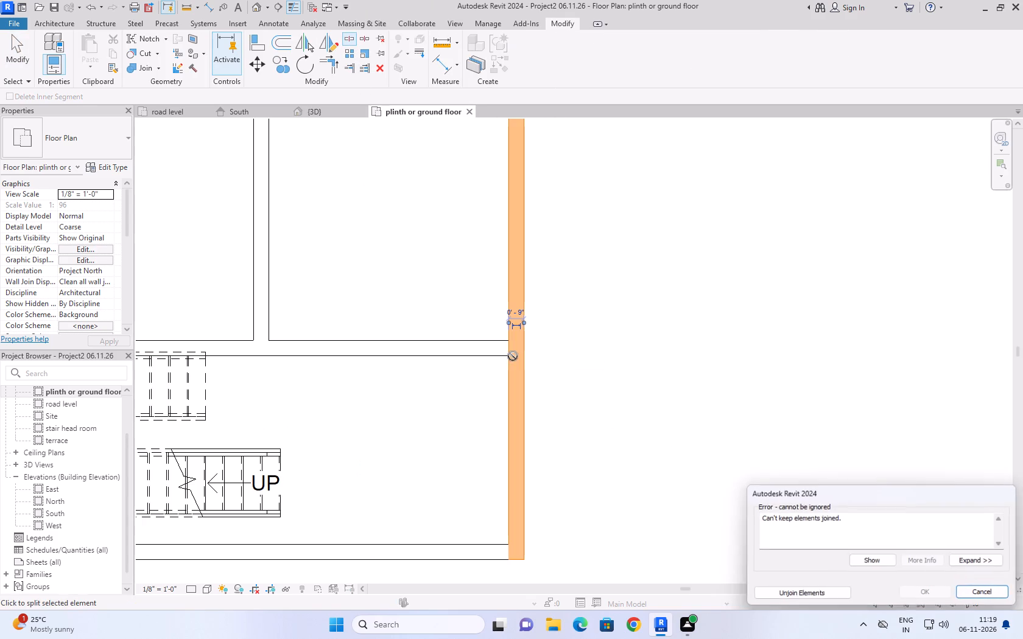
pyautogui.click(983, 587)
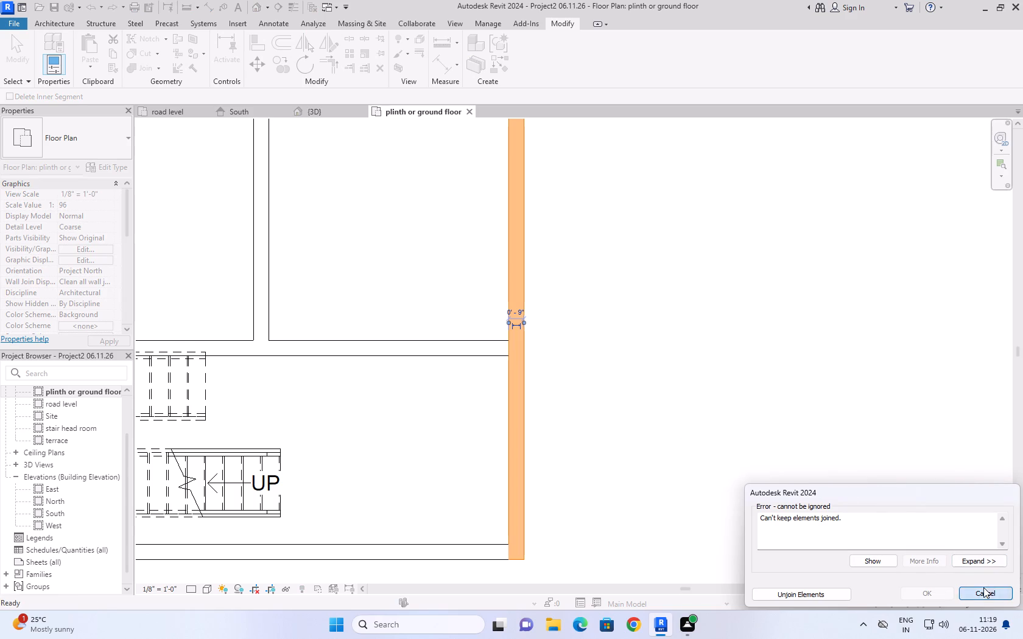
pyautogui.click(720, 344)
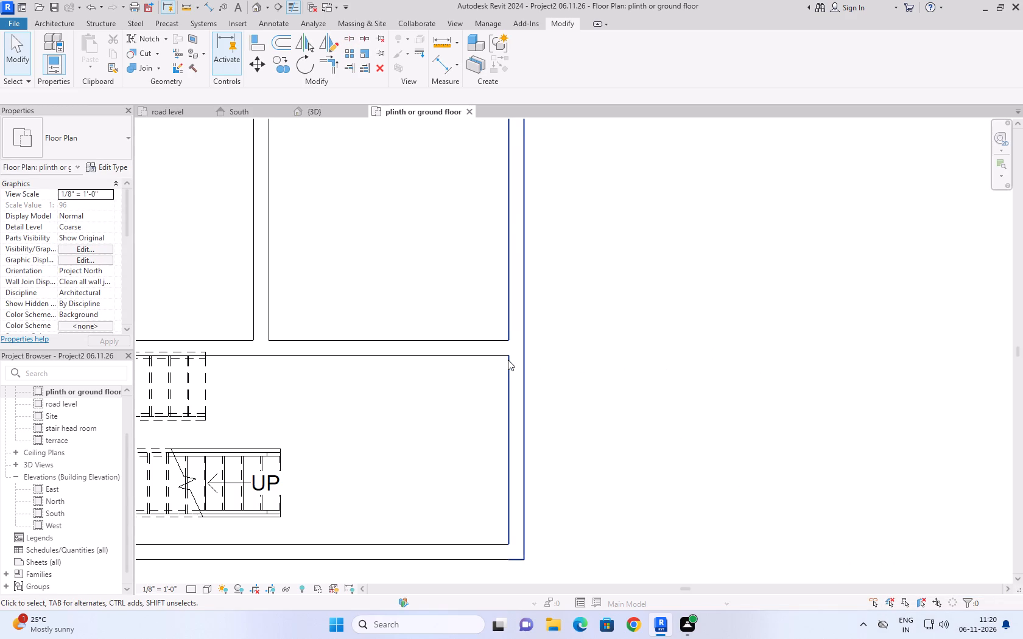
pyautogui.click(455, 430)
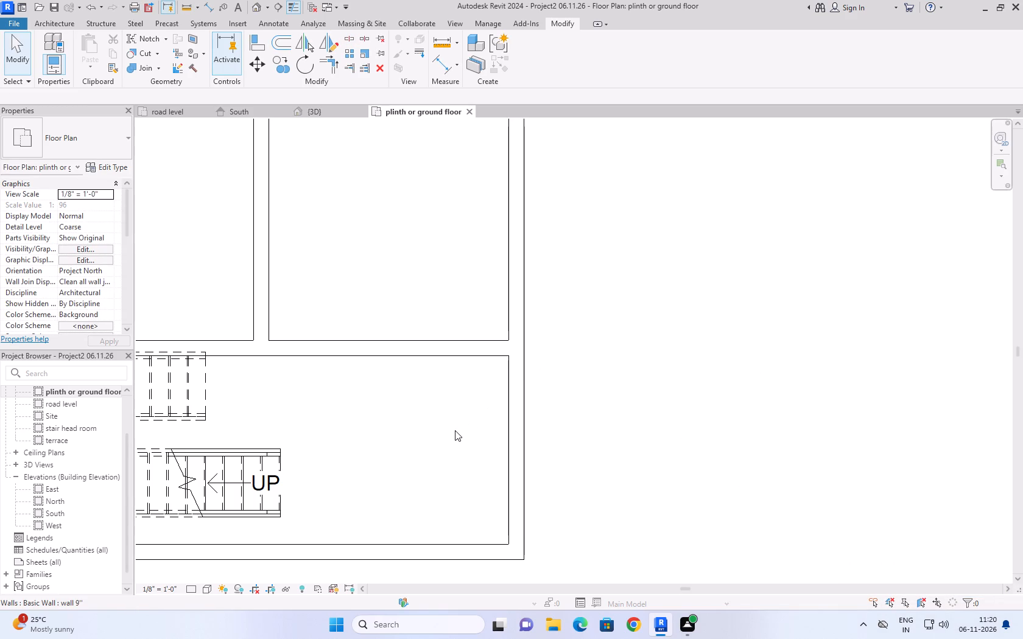
# Split both side walls of the house where they meet the front room's back wall, without deleting the inner segment.
pyautogui.click(343, 42)
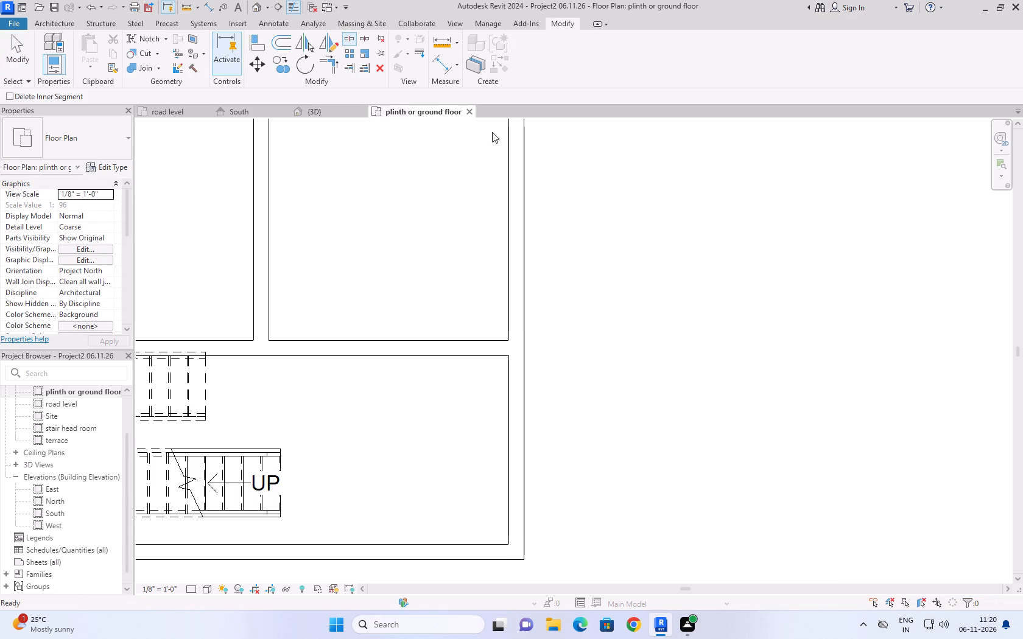
pyautogui.scroll(7, 500, 355)
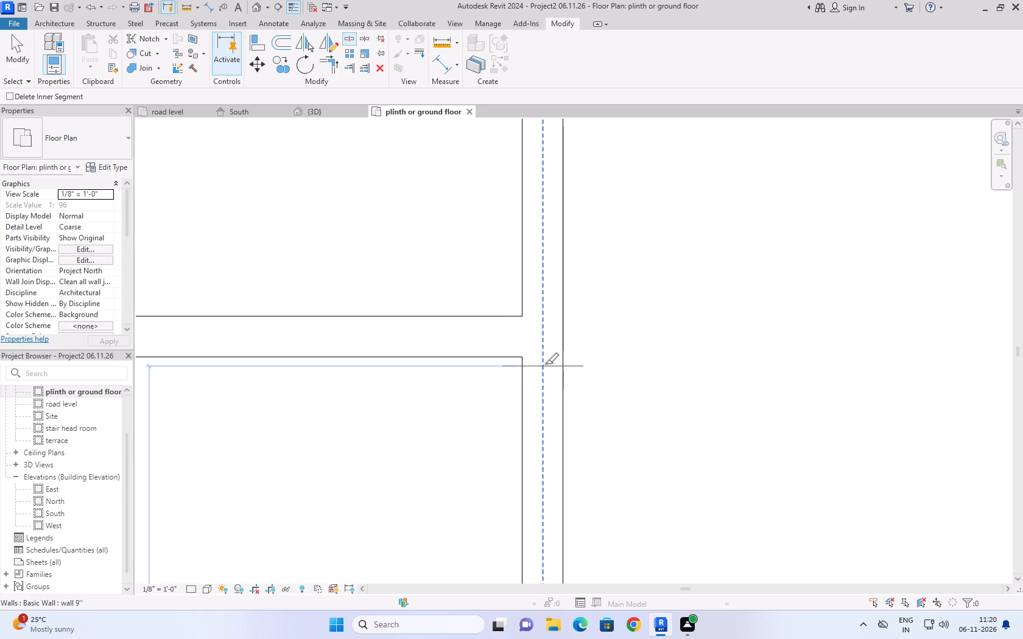
pyautogui.scroll(4, 546, 360)
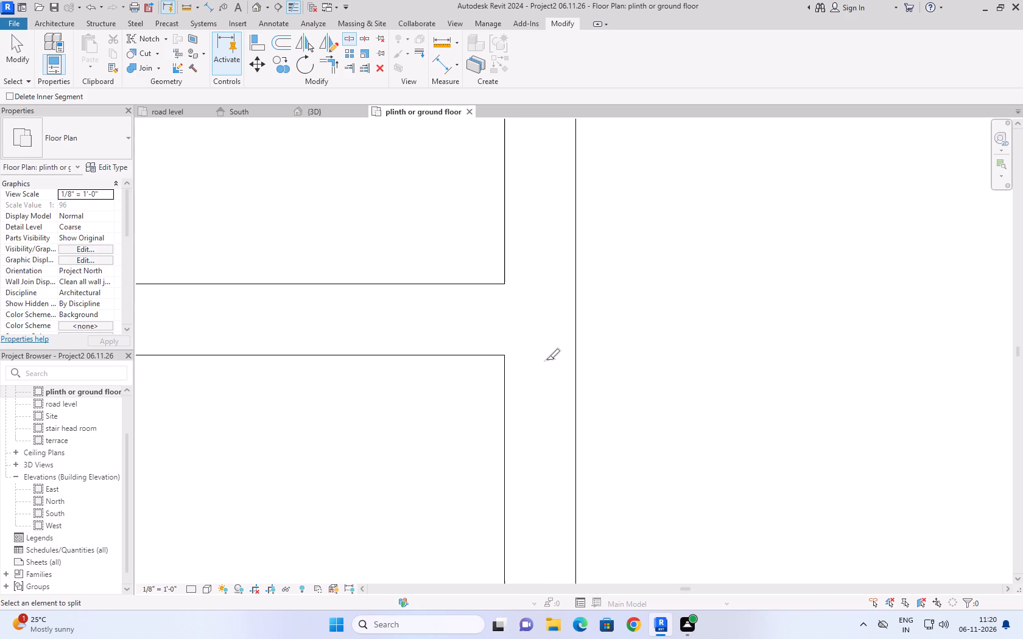
pyautogui.click(541, 357)
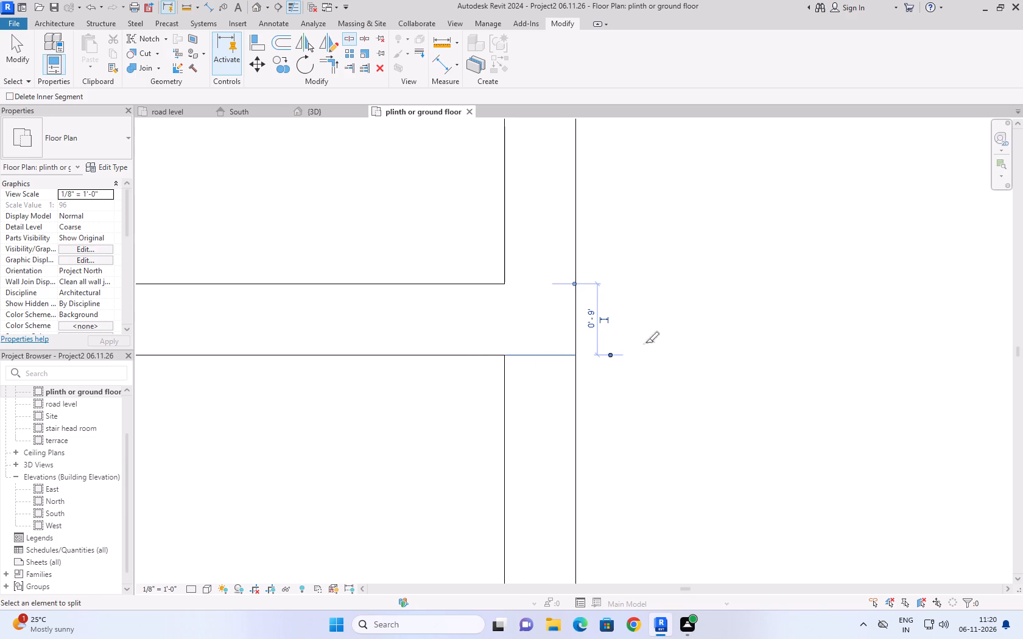
pyautogui.scroll(-14, 808, 268)
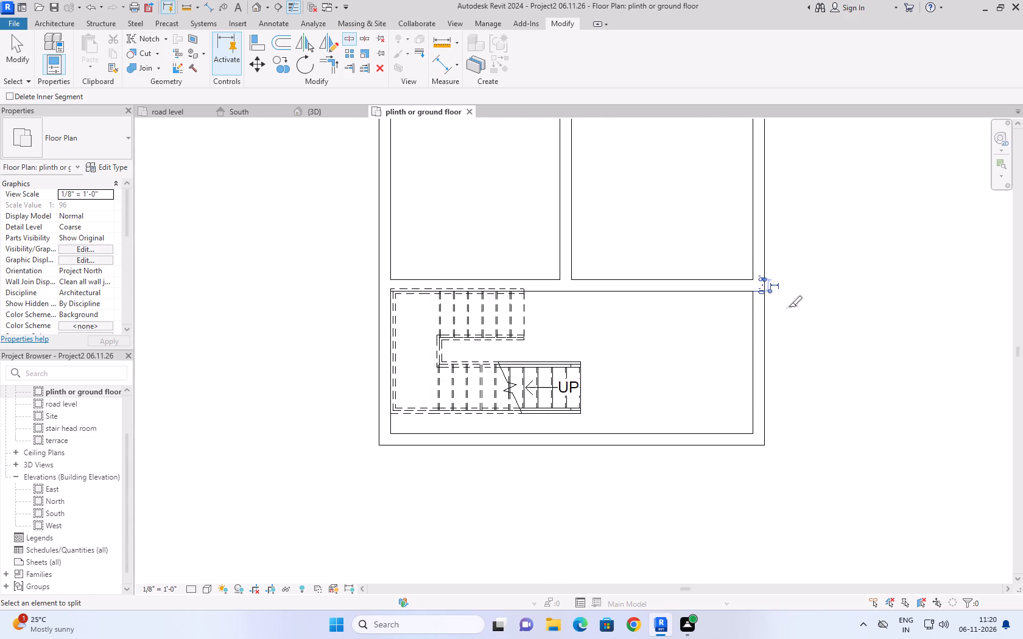
pyautogui.scroll(8, 437, 349)
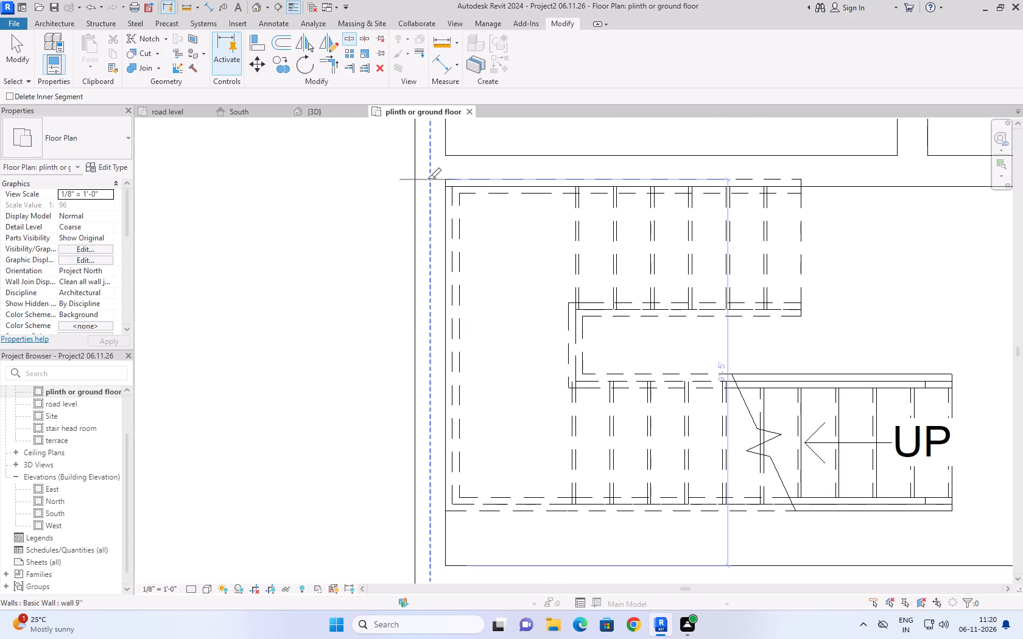
pyautogui.click(427, 179)
pyautogui.scroll(-5, 354, 192)
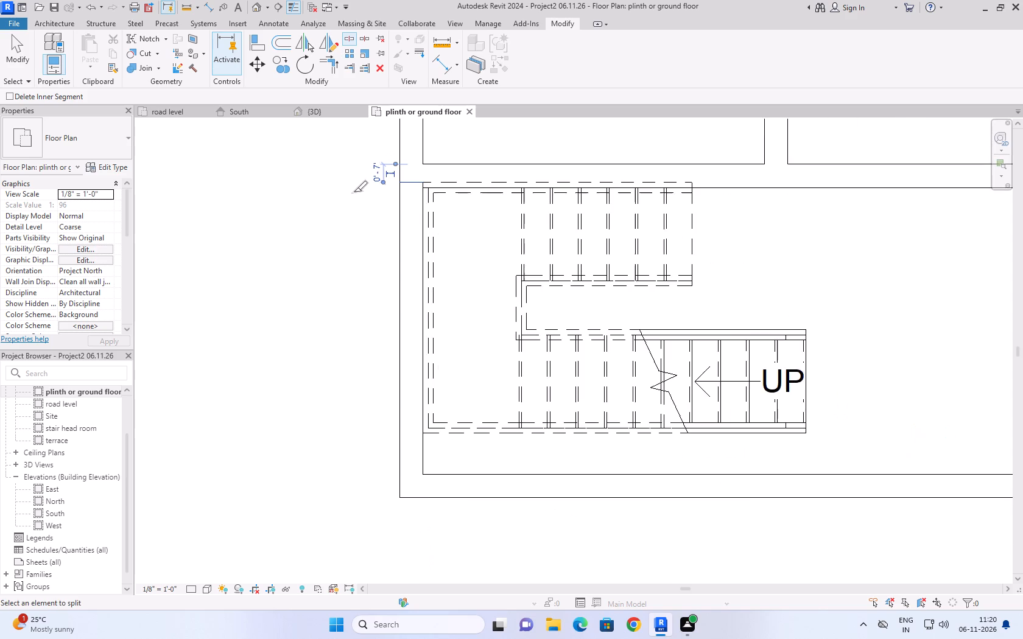
pyautogui.scroll(-8, 354, 192)
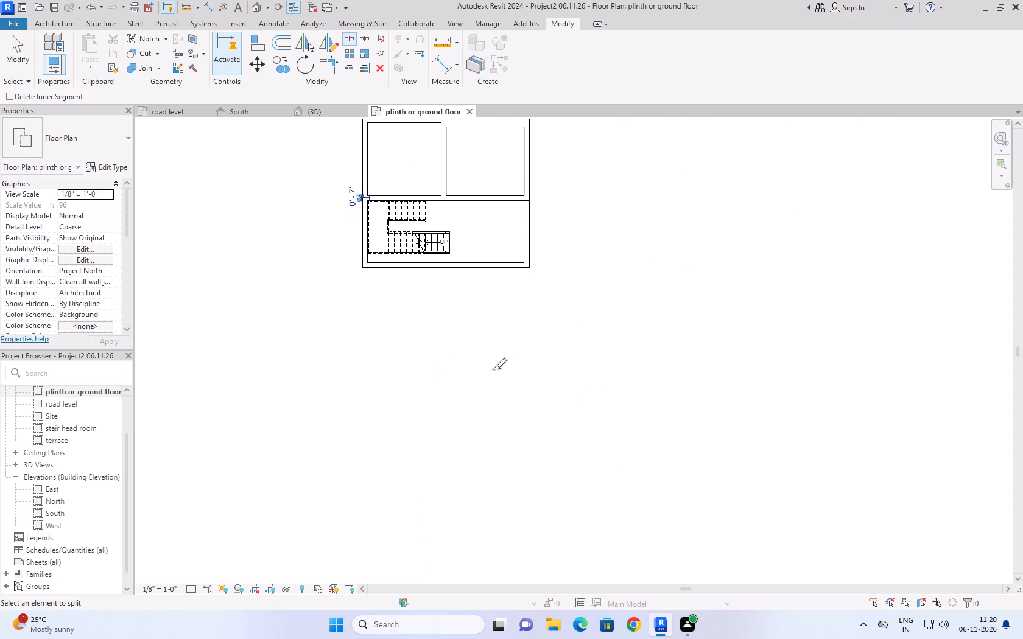
pyautogui.scroll(-1, 492, 369)
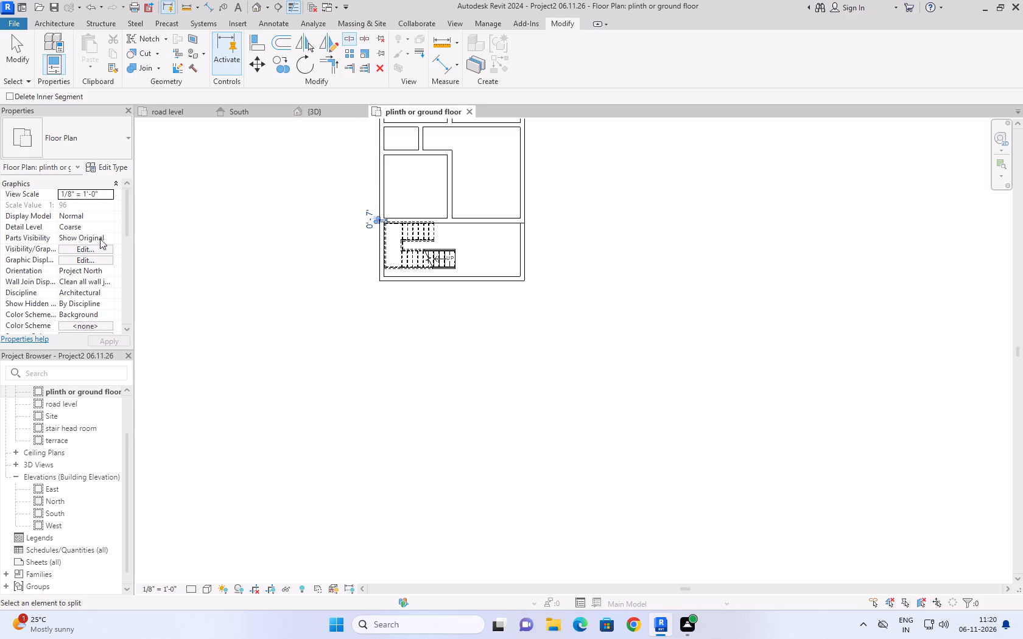
pyautogui.click(14, 51)
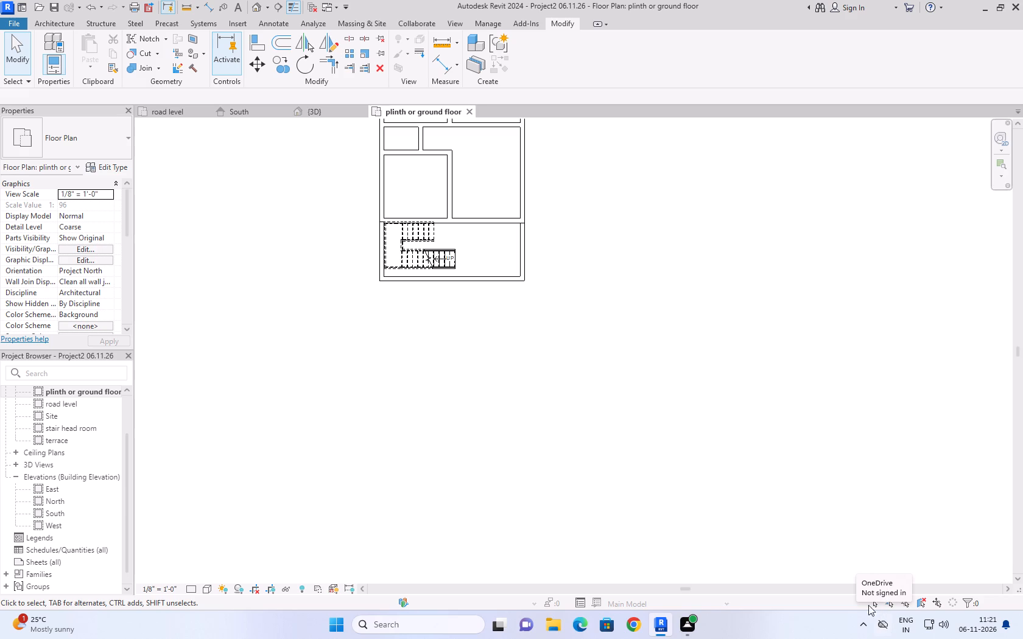
# Set the top constraint of the front wall and the front room's two side wall segments to Unconnected.
pyautogui.moveTo(678, 277); pyautogui.dragTo(584, 435, button='middle')
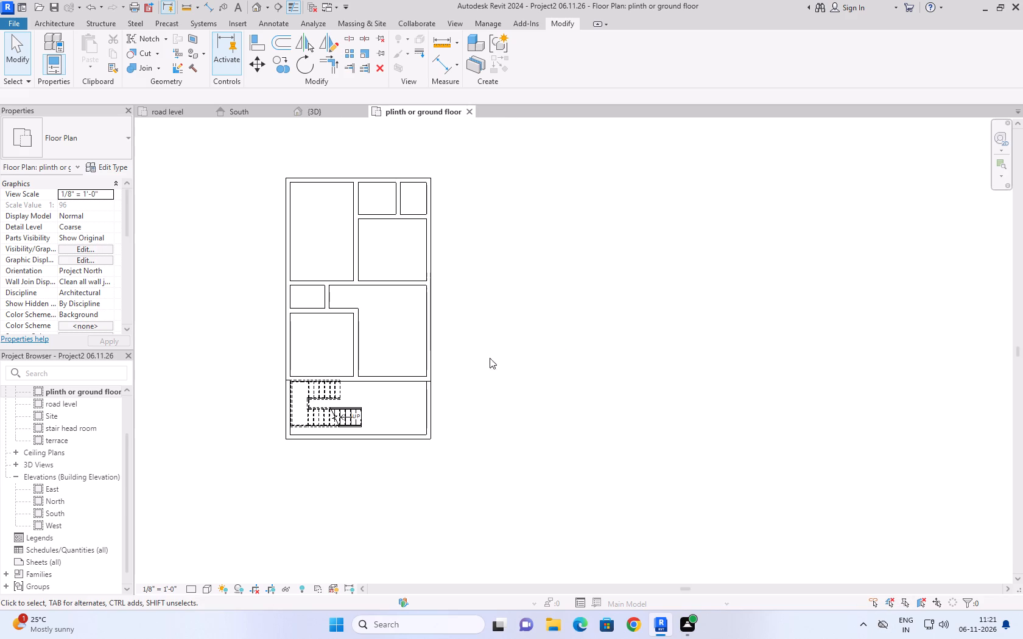
pyautogui.scroll(2, 280, 258)
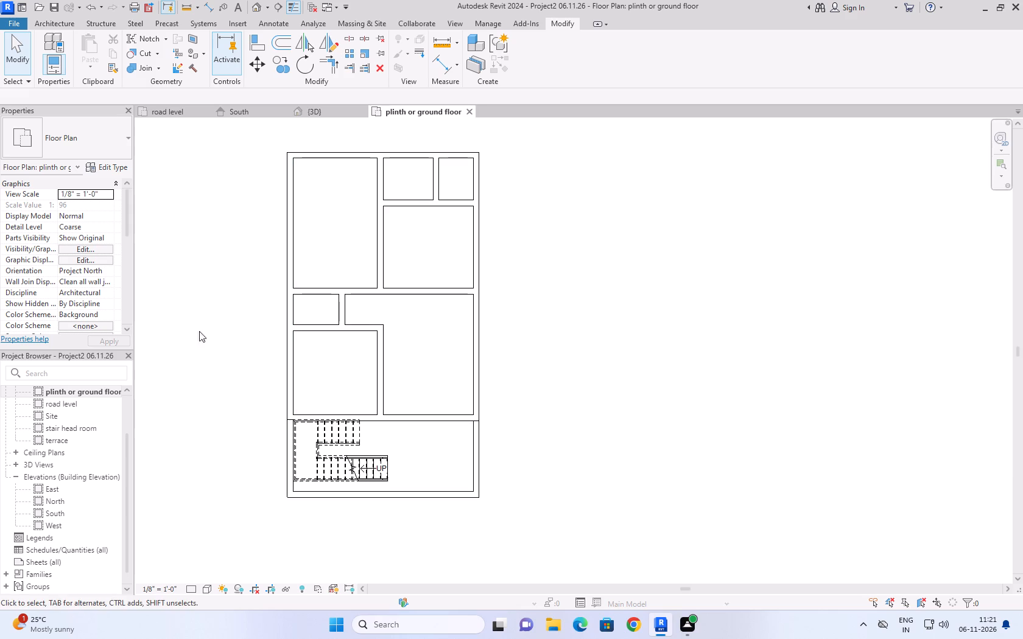
pyautogui.click(475, 465)
pyautogui.click(449, 494)
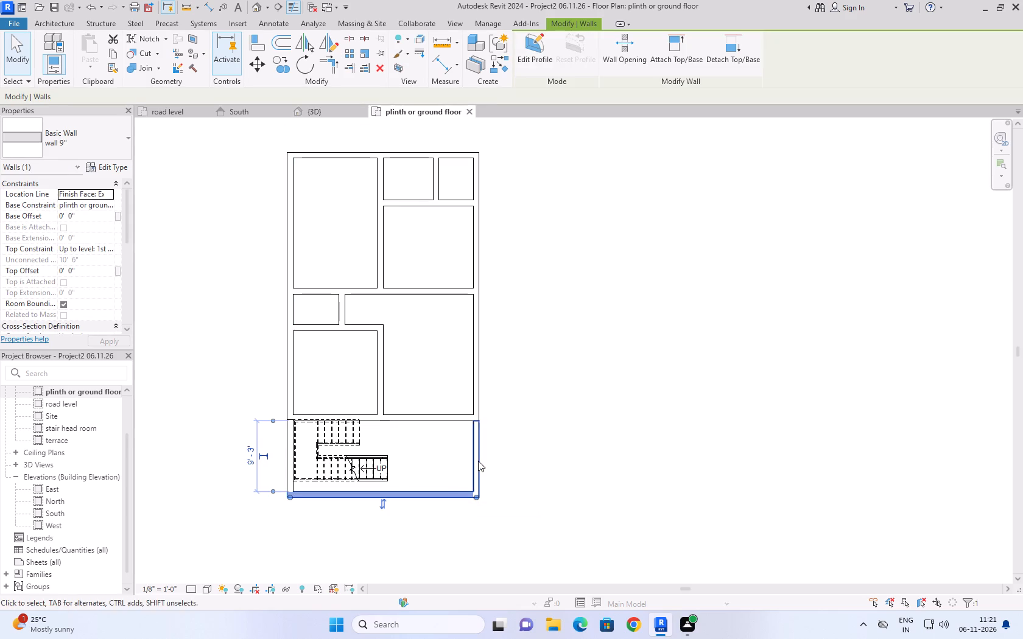
pyautogui.keyDown('ctrl'); pyautogui.click(479, 457); pyautogui.keyUp('ctrl')
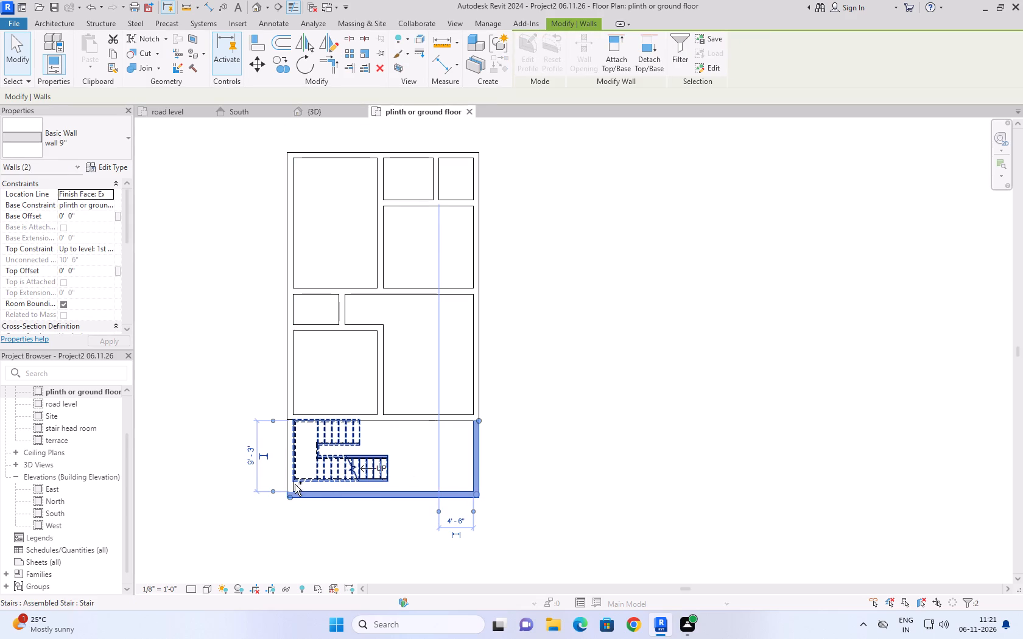
pyautogui.keyDown('ctrl'); pyautogui.click(290, 485); pyautogui.keyUp('ctrl')
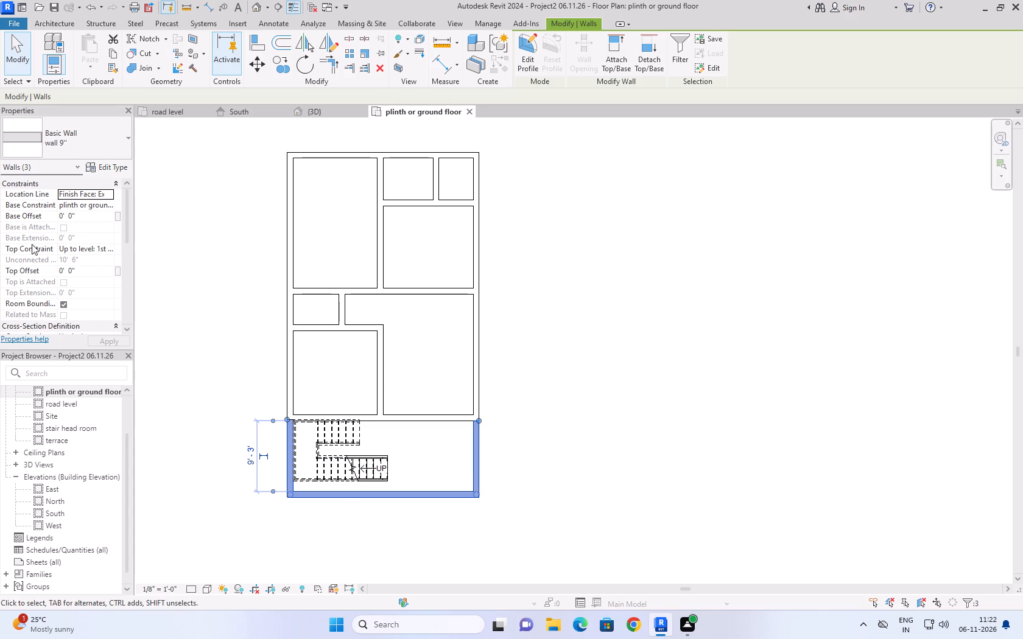
pyautogui.click(110, 250)
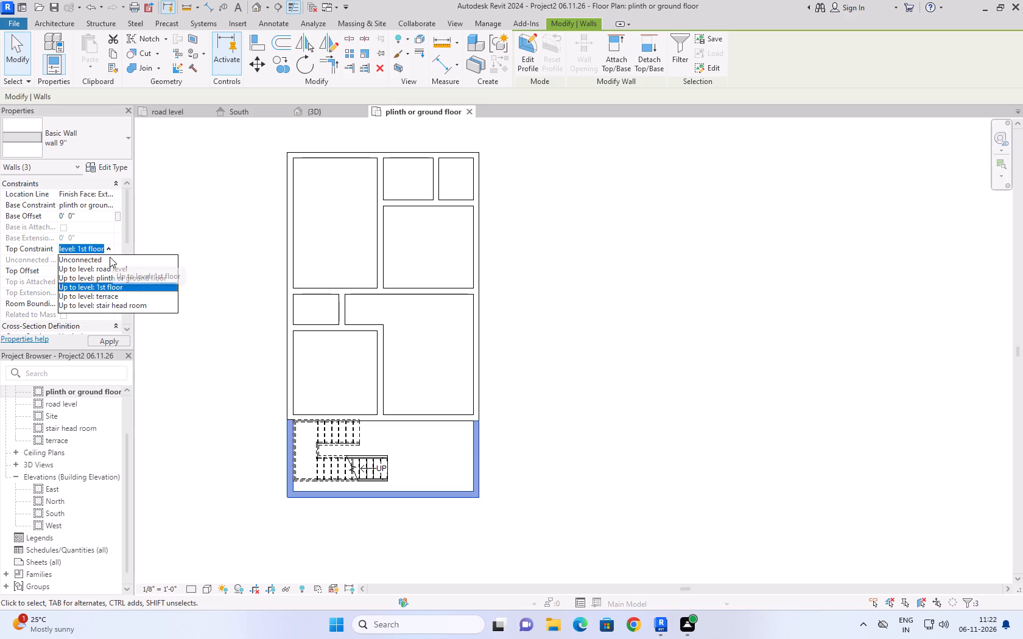
pyautogui.click(110, 257)
# Set the front wall and the front room's two side wall segments to Unconnected with a height of 5' 0".
pyautogui.click(99, 258)
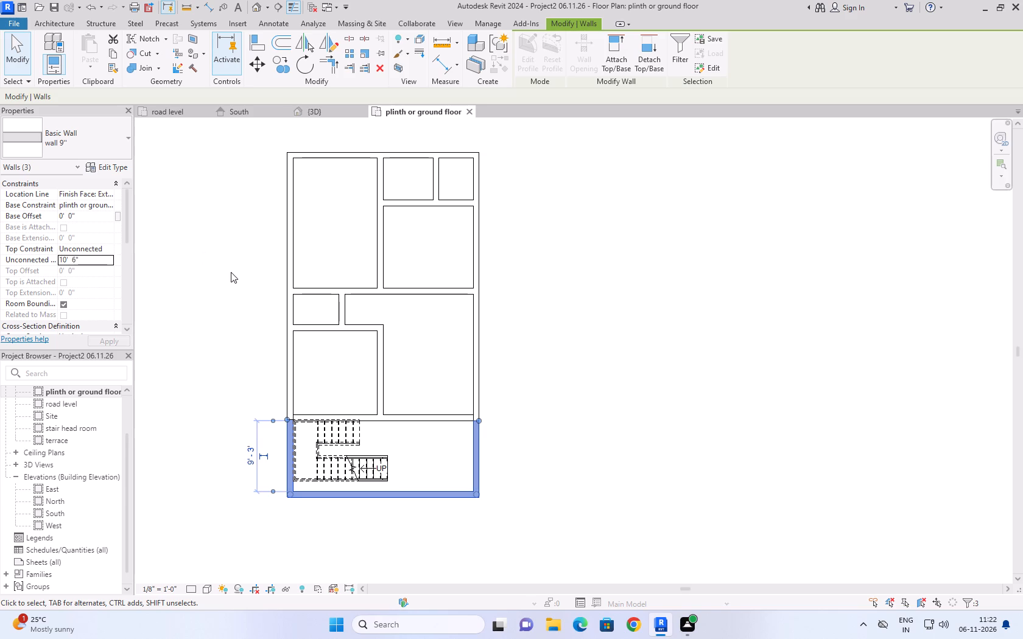
pyautogui.click(96, 259)
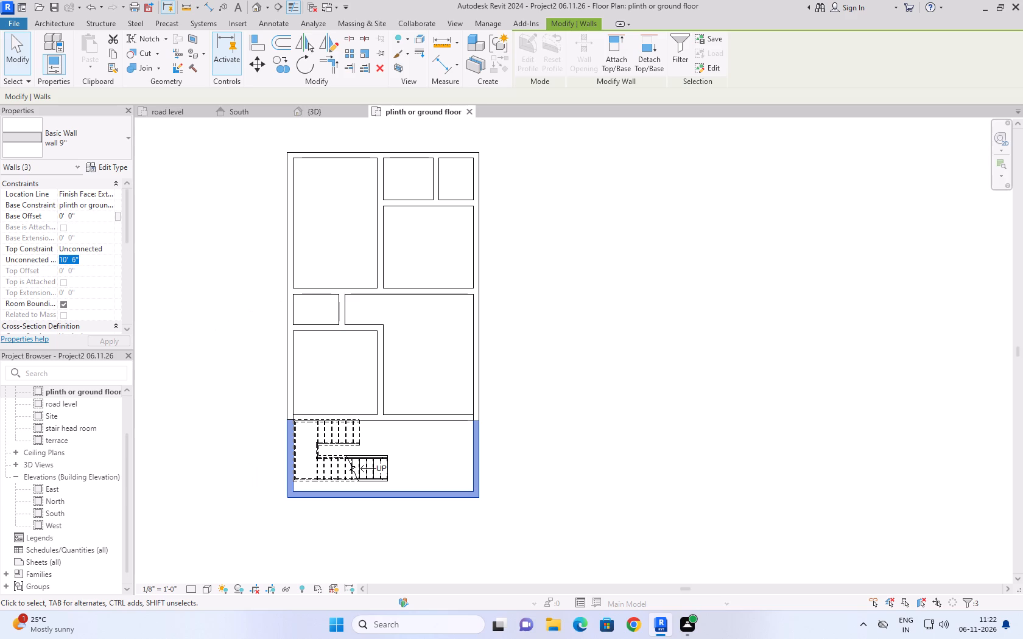
pyautogui.write("5'")
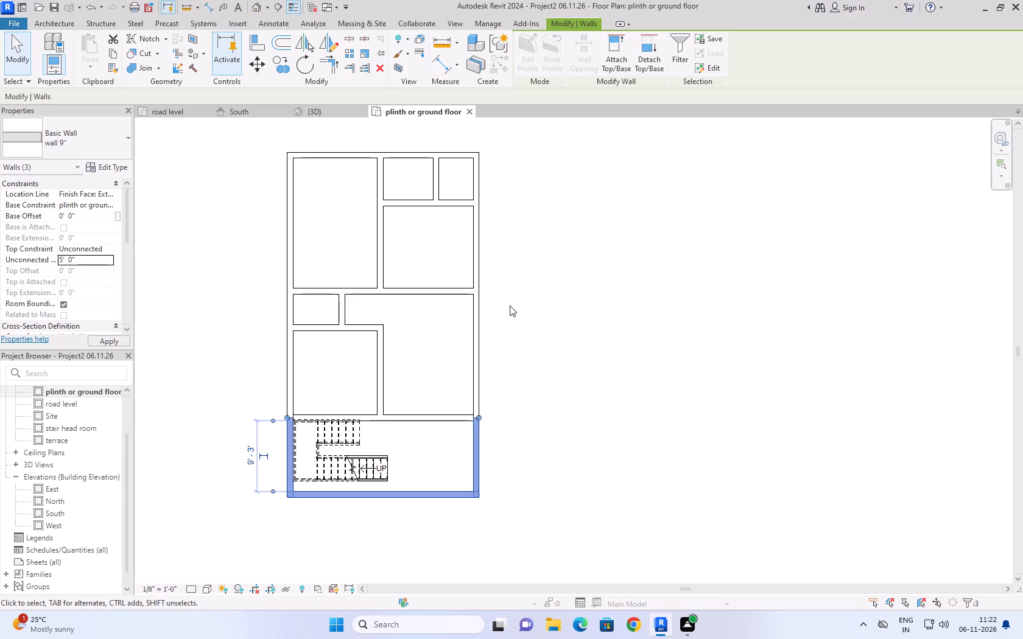
pyautogui.click(610, 394)
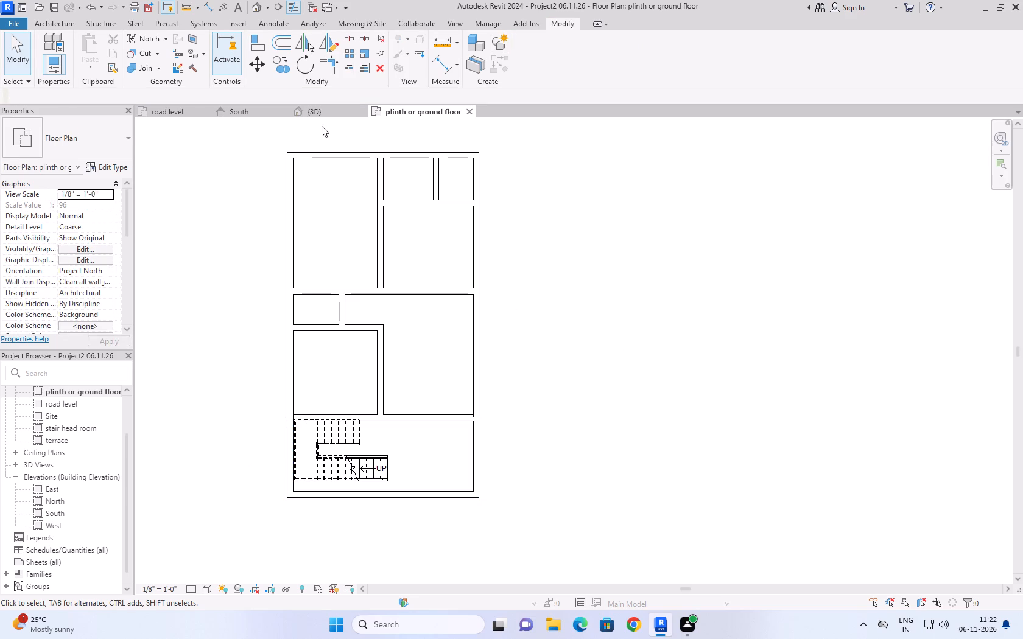
# Examine the front room's walls and stair in the 3D view and on the road level plan.
pyautogui.click(322, 114)
pyautogui.click(490, 370)
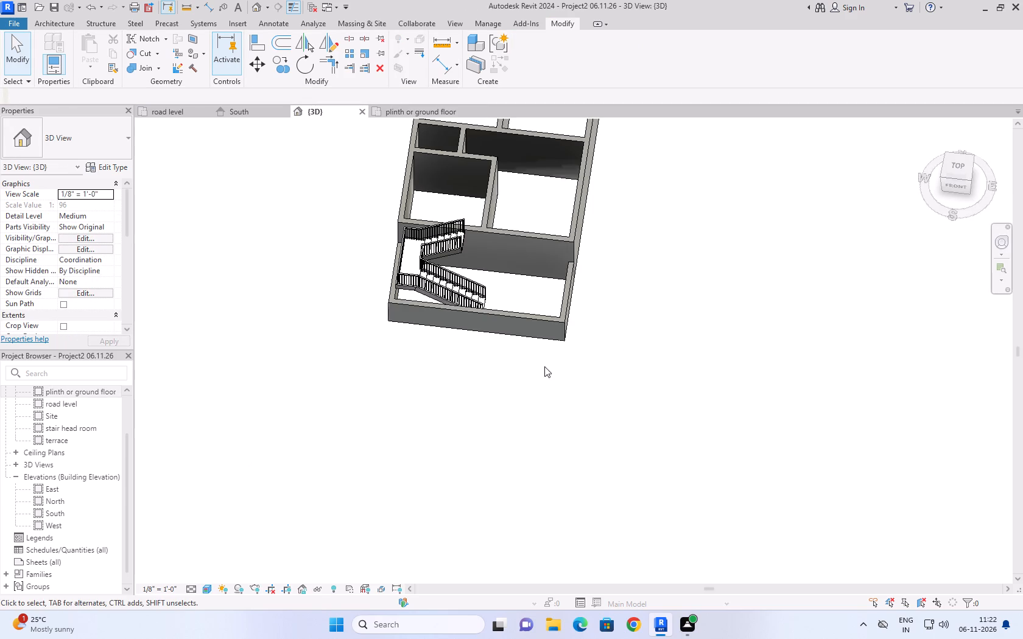
pyautogui.scroll(-3, 690, 351)
pyautogui.keyDown('shift'); pyautogui.moveTo(698, 273); pyautogui.dragTo(646, 312, button='middle'); pyautogui.keyUp('shift')
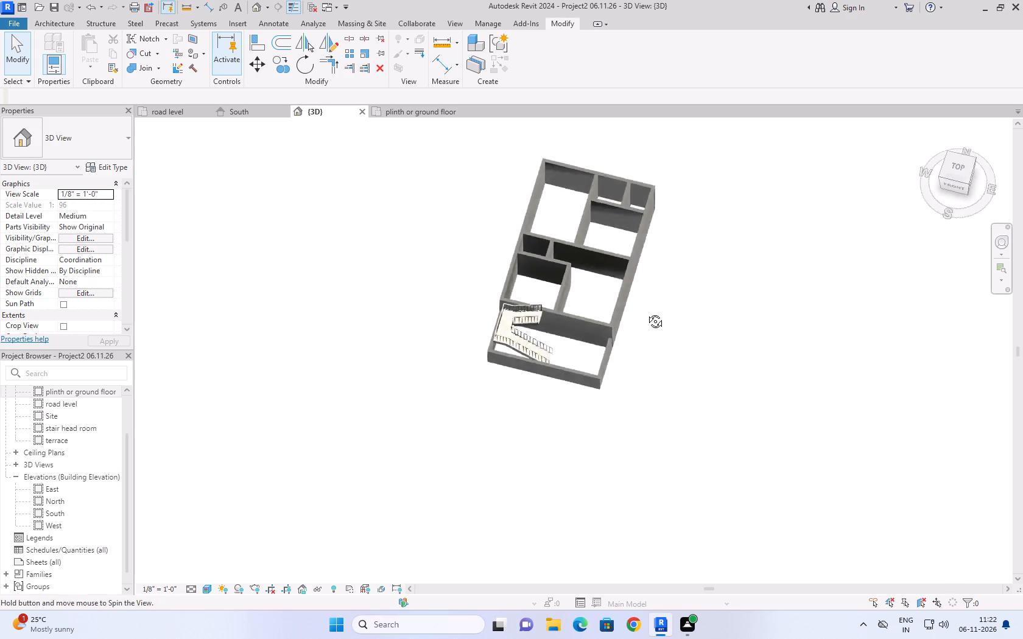
pyautogui.keyDown('shift'); pyautogui.moveTo(646, 312); pyautogui.dragTo(621, 326, button='middle'); pyautogui.keyUp('shift')
pyautogui.scroll(7, 546, 520)
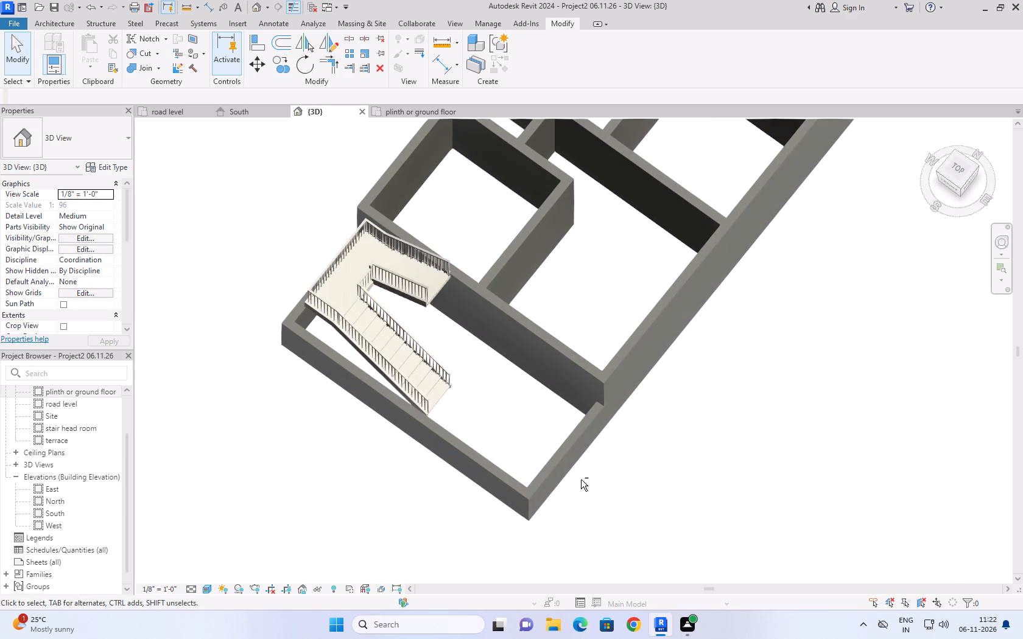
pyautogui.keyDown('shift'); pyautogui.moveTo(583, 478); pyautogui.dragTo(603, 437, button='middle'); pyautogui.keyUp('shift')
pyautogui.scroll(-4, 603, 436)
pyautogui.scroll(1, 488, 411)
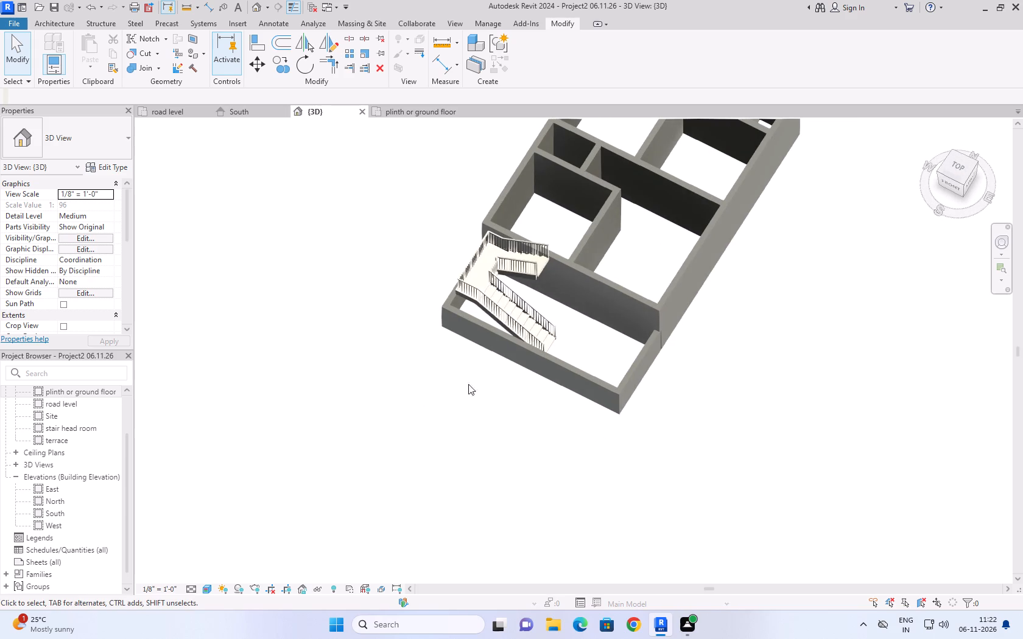
pyautogui.moveTo(433, 256); pyautogui.dragTo(308, 360, button='middle')
pyautogui.keyDown('shift'); pyautogui.moveTo(305, 362); pyautogui.dragTo(286, 274, button='middle'); pyautogui.keyUp('shift')
pyautogui.keyDown('shift'); pyautogui.scroll(1, 306, 353); pyautogui.keyUp('shift')
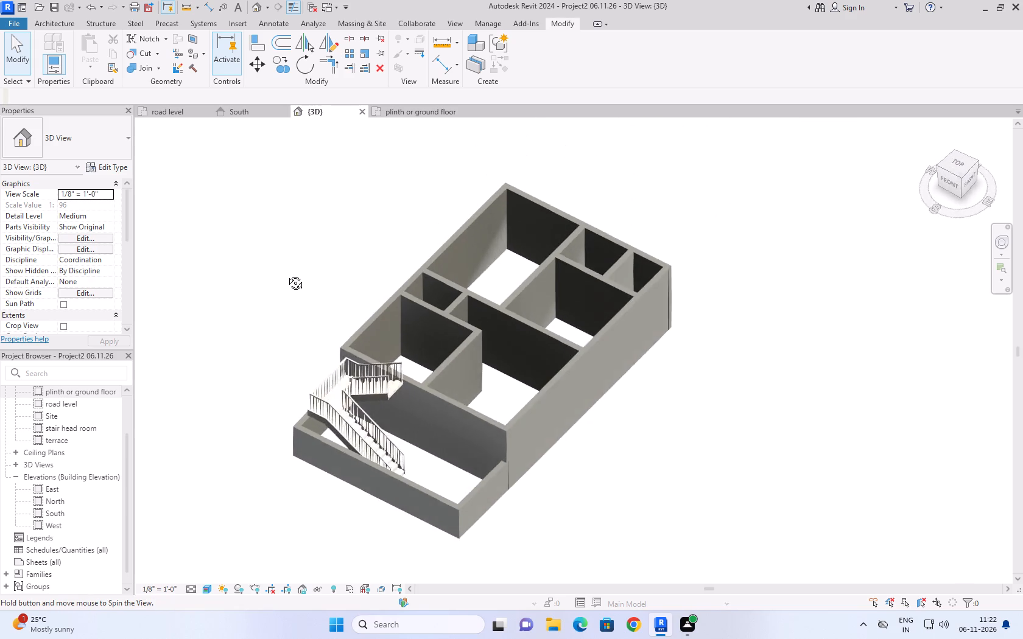
pyautogui.keyDown('shift'); pyautogui.moveTo(286, 274); pyautogui.dragTo(275, 242, button='middle'); pyautogui.keyUp('shift')
pyautogui.scroll(5, 286, 470)
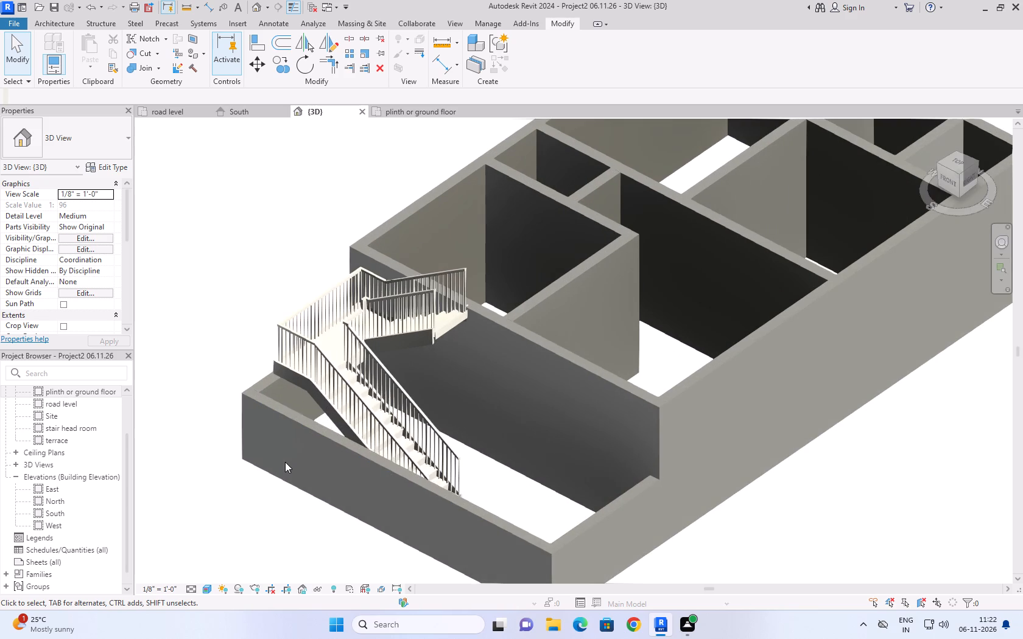
pyautogui.keyDown('shift'); pyautogui.moveTo(206, 358); pyautogui.dragTo(264, 379, button='middle'); pyautogui.keyUp('shift')
pyautogui.scroll(-4, 278, 371)
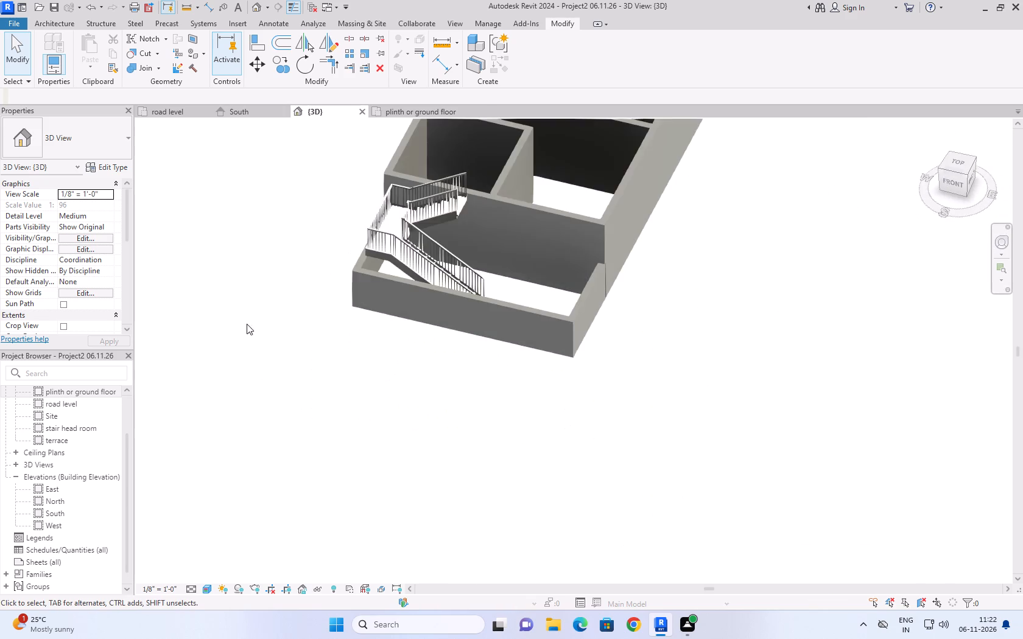
pyautogui.keyDown('shift'); pyautogui.moveTo(245, 312); pyautogui.dragTo(275, 369, button='middle'); pyautogui.keyUp('shift')
pyautogui.moveTo(328, 309); pyautogui.dragTo(309, 514, button='middle')
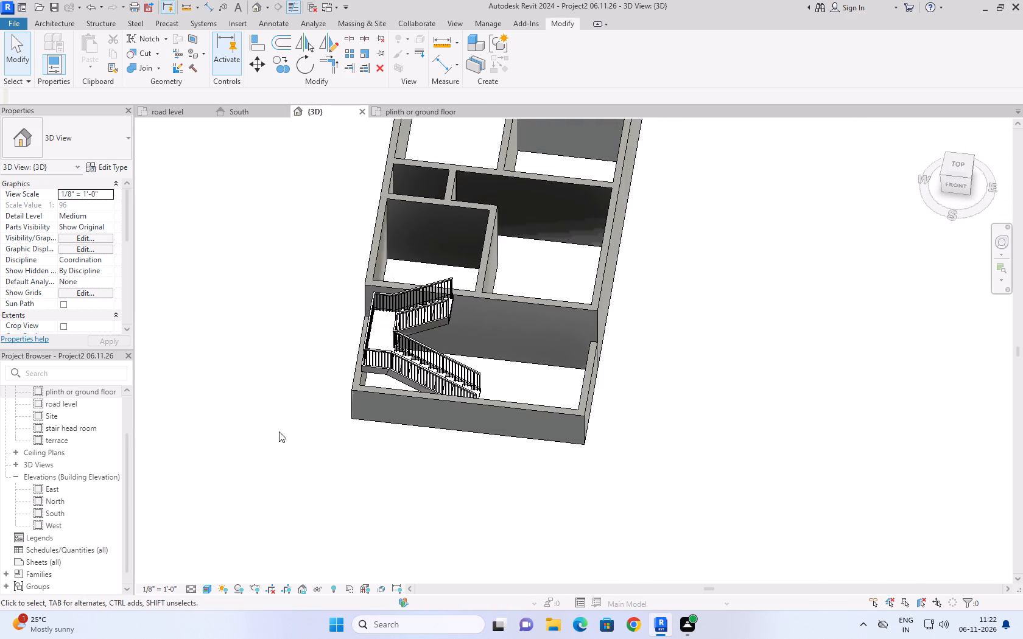
pyautogui.scroll(-3, 259, 390)
pyautogui.keyDown('shift'); pyautogui.moveTo(298, 458); pyautogui.dragTo(345, 394, button='middle'); pyautogui.keyUp('shift')
pyautogui.keyDown('shift'); pyautogui.scroll(1, 345, 397); pyautogui.keyUp('shift')
pyautogui.keyDown('shift'); pyautogui.moveTo(345, 394); pyautogui.dragTo(338, 357, button='middle'); pyautogui.keyUp('shift')
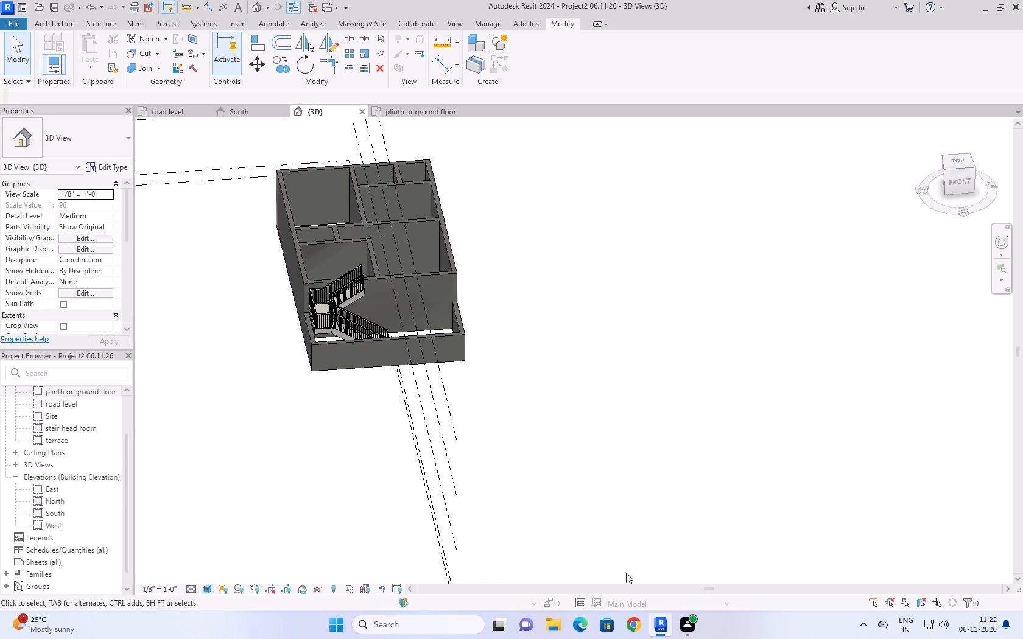
pyautogui.scroll(-2, 626, 574)
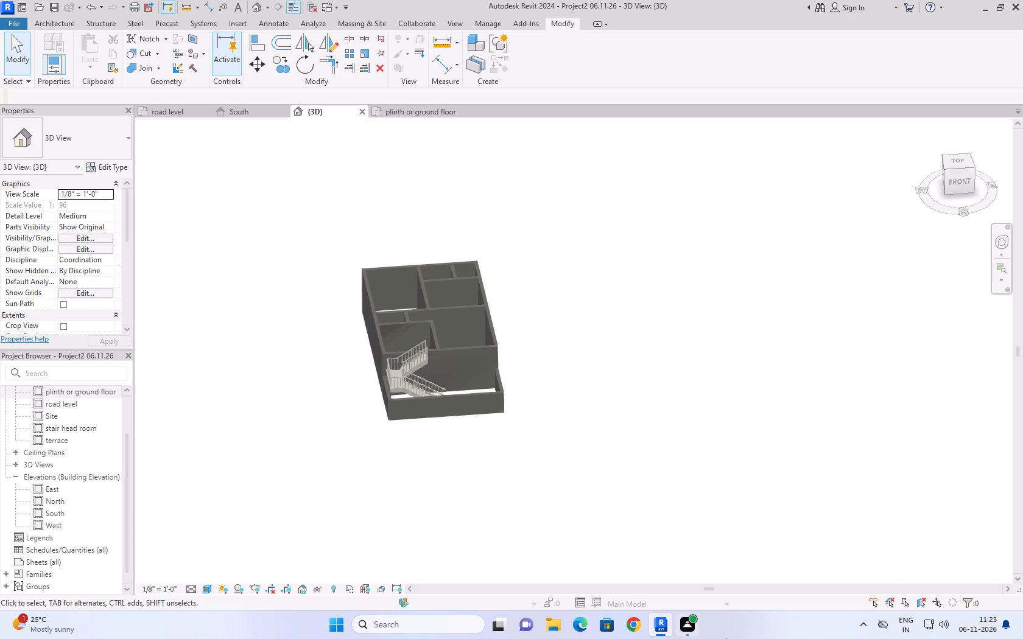
pyautogui.scroll(-2, 888, 578)
pyautogui.scroll(-1, 740, 511)
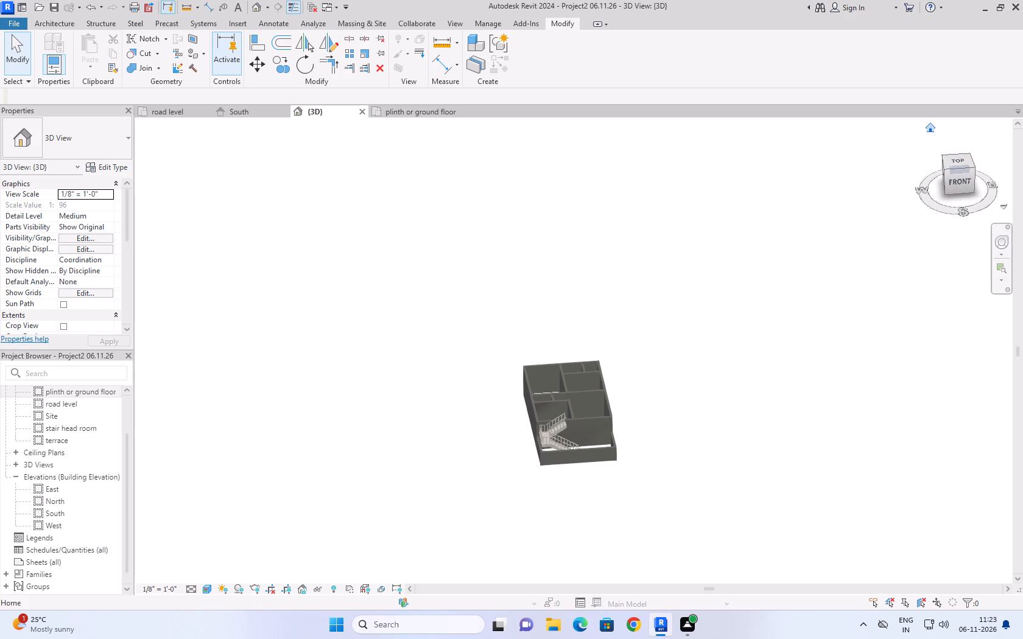
pyautogui.click(929, 125)
pyautogui.scroll(4, 748, 492)
pyautogui.moveTo(826, 430); pyautogui.dragTo(651, 443, button='middle')
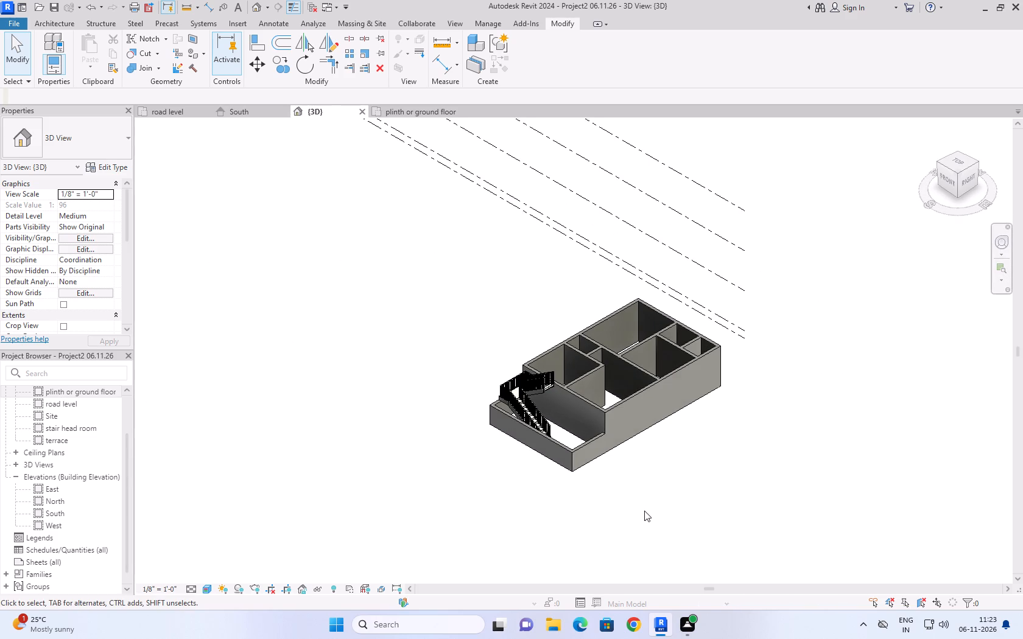
pyautogui.scroll(3, 493, 424)
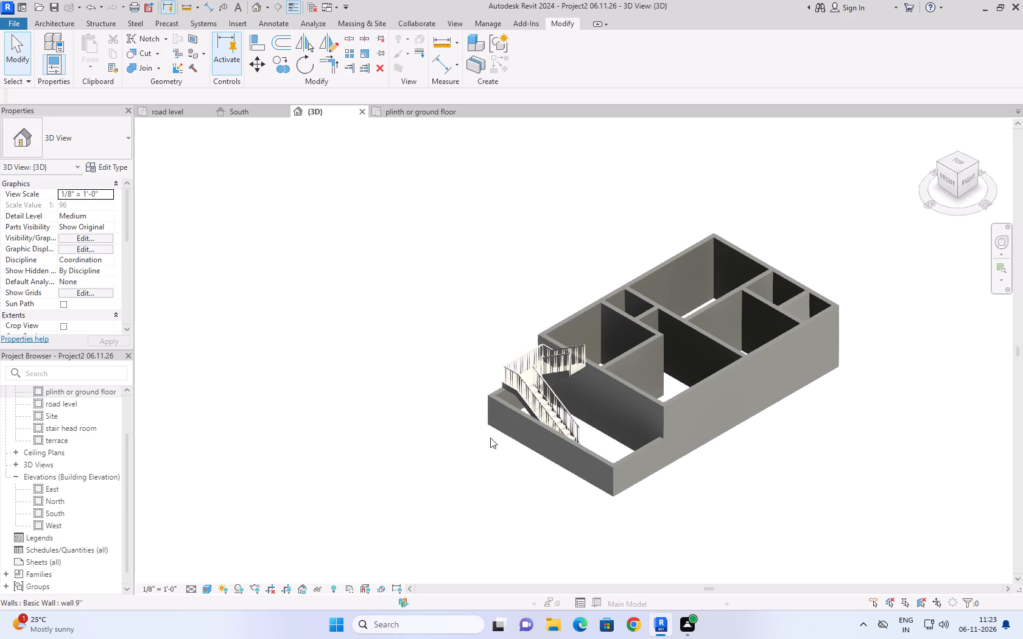
pyautogui.click(173, 108)
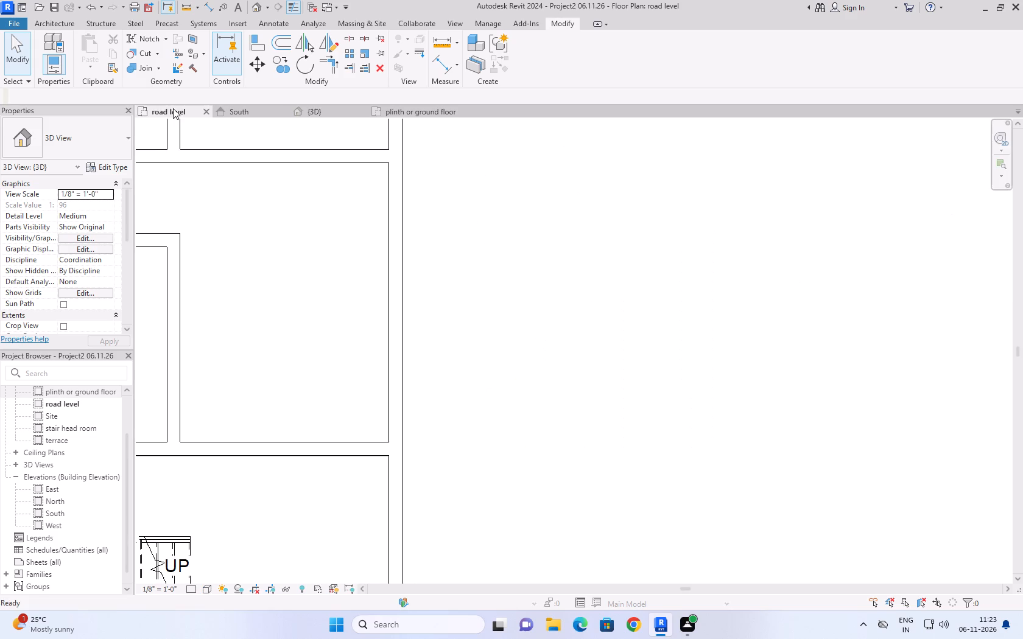
pyautogui.scroll(-8, 702, 422)
pyautogui.scroll(3, 552, 497)
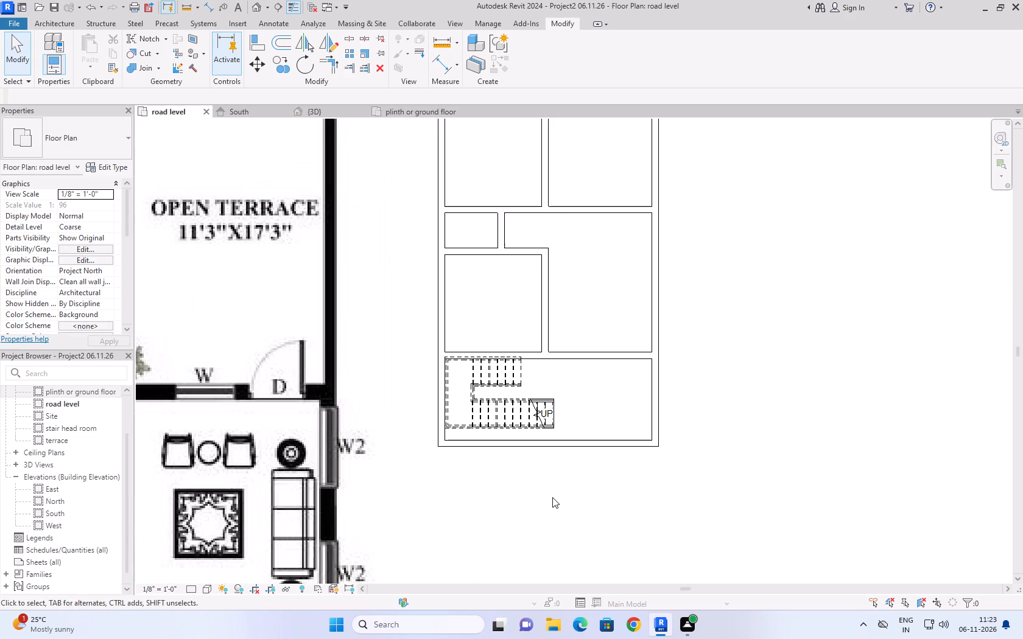
pyautogui.scroll(-4, 603, 442)
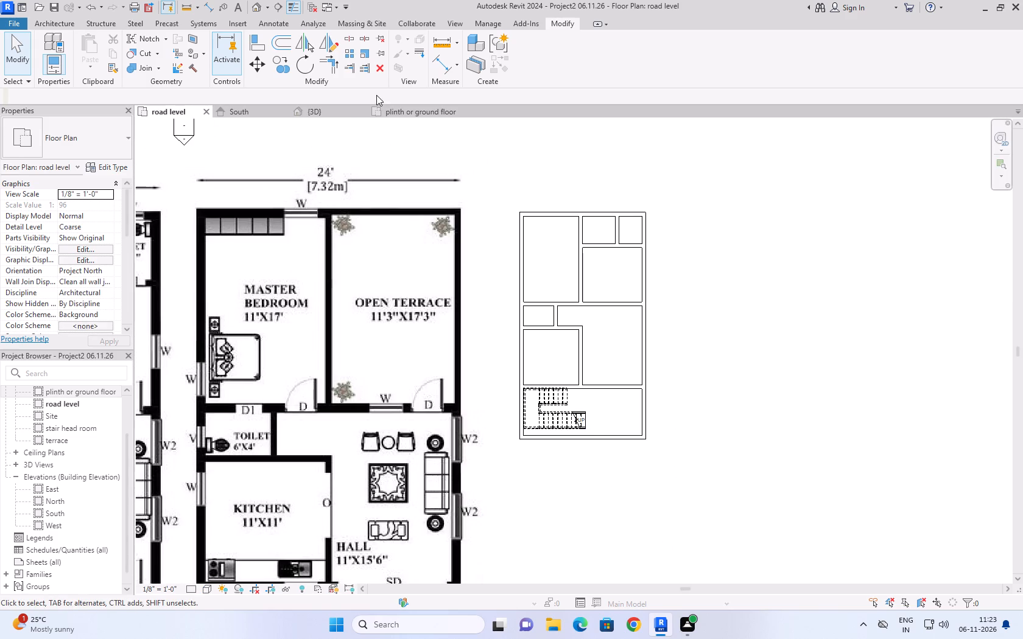
# On the plinth or ground floor plan, pull the front room's right side wall segment about 1' 5 1/2" away from the room's back wall.
pyautogui.click(396, 111)
pyautogui.scroll(-3, 583, 449)
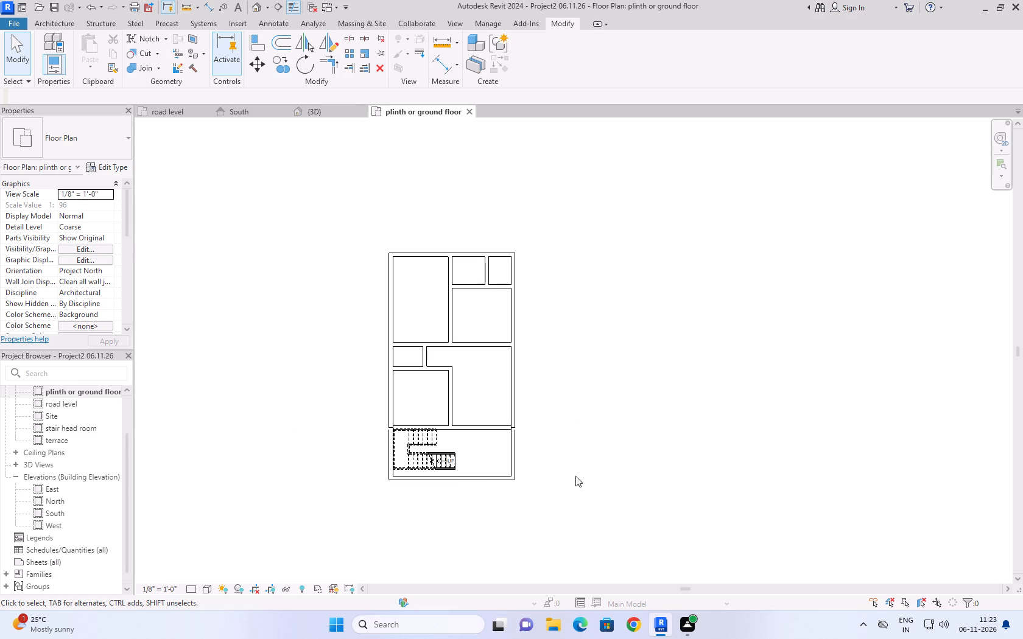
pyautogui.scroll(4, 510, 520)
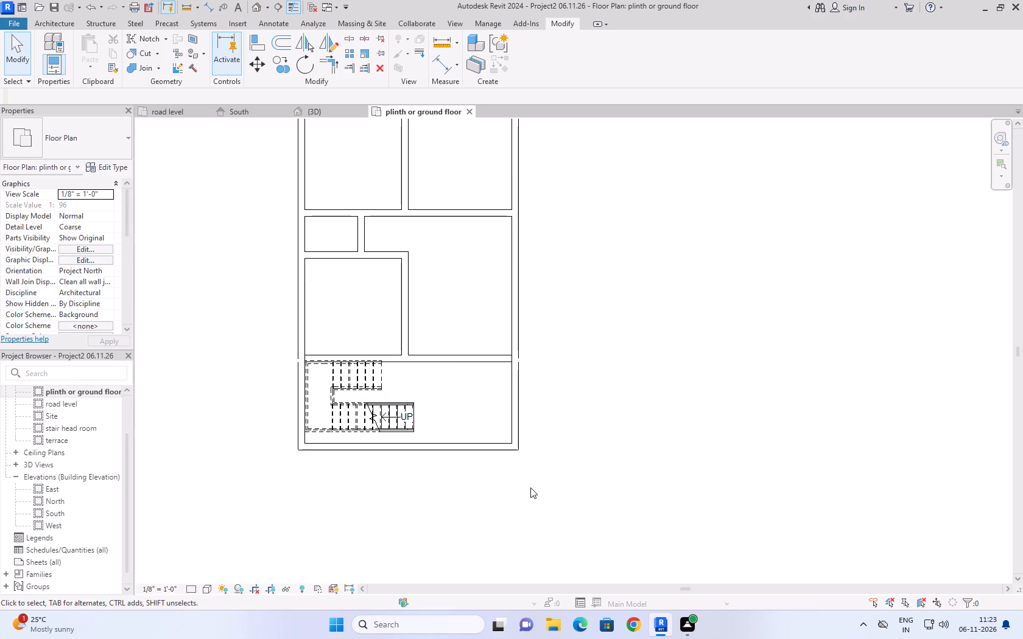
pyautogui.scroll(-3, 540, 475)
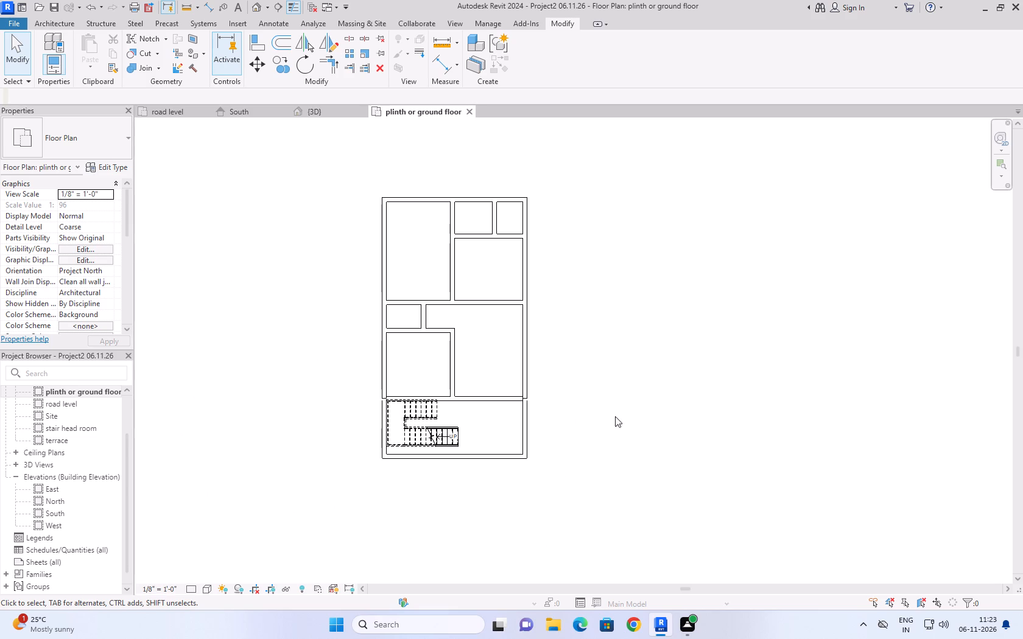
pyautogui.moveTo(615, 416); pyautogui.dragTo(616, 422, button='middle')
pyautogui.scroll(6, 507, 425)
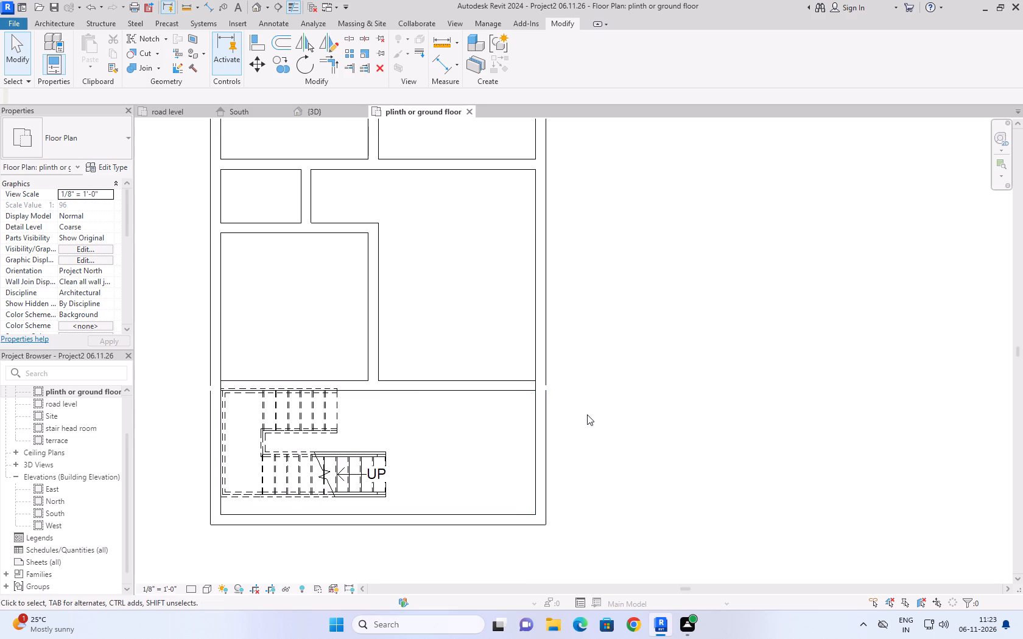
pyautogui.scroll(4, 587, 414)
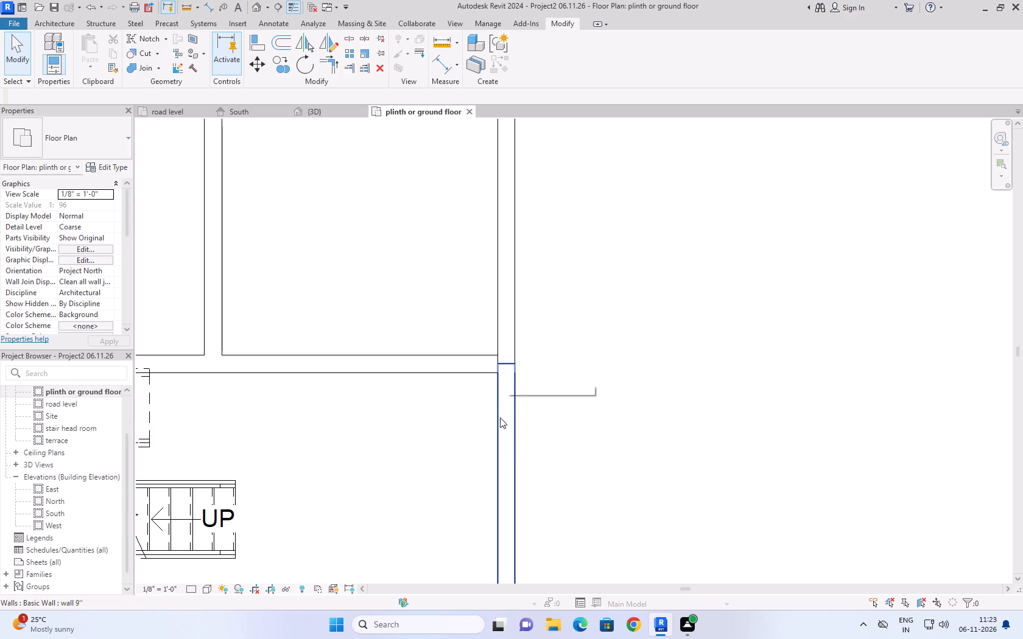
pyautogui.click(476, 364)
pyautogui.click(571, 399)
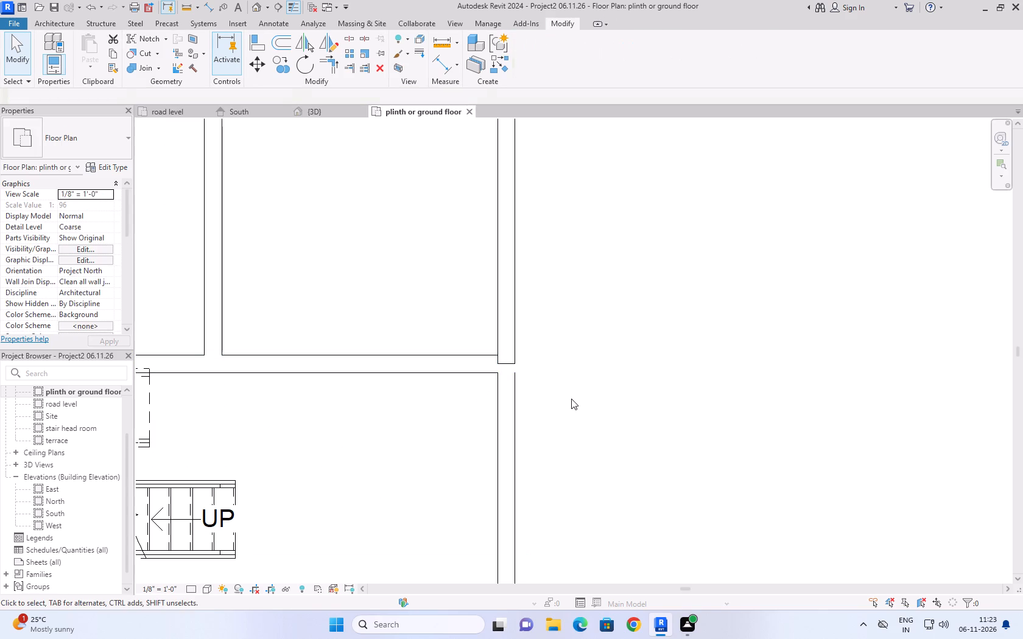
pyautogui.click(507, 418)
pyautogui.click(650, 377)
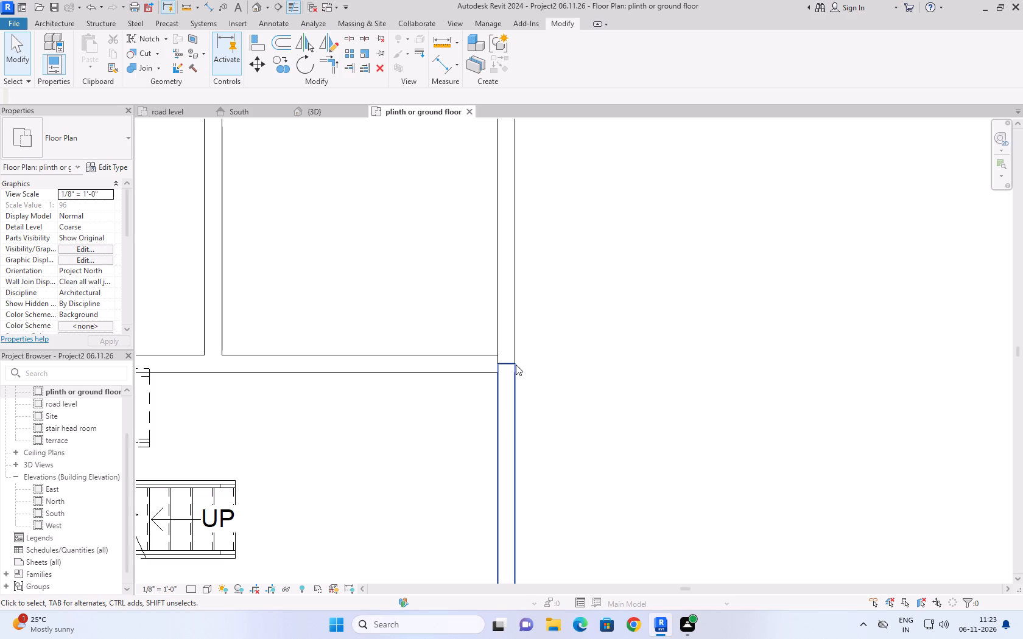
pyautogui.click(510, 337)
pyautogui.click(512, 400)
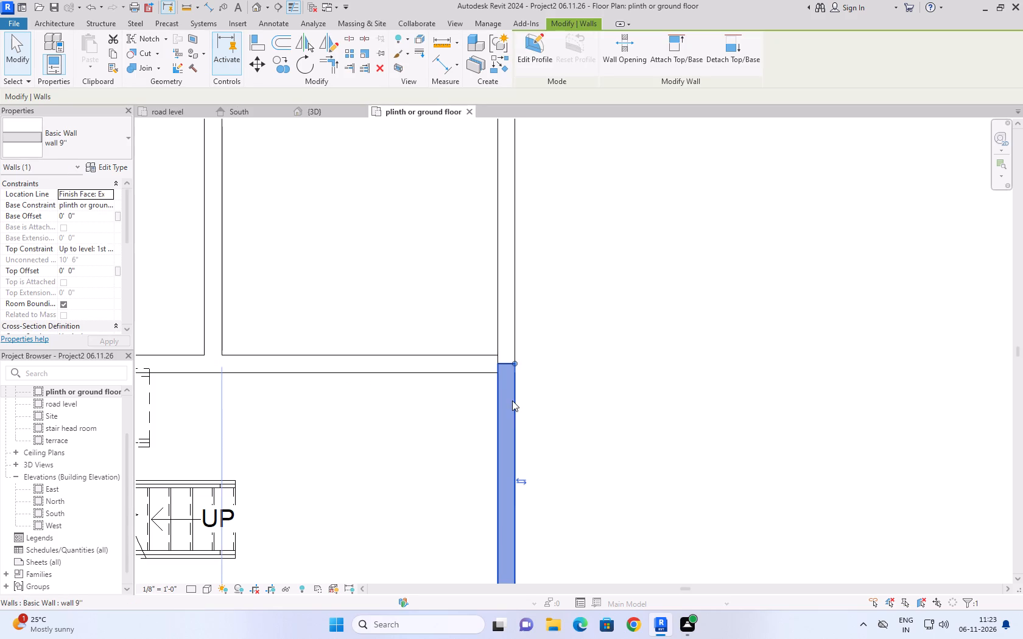
pyautogui.moveTo(516, 360); pyautogui.dragTo(520, 407)
pyautogui.click(568, 373)
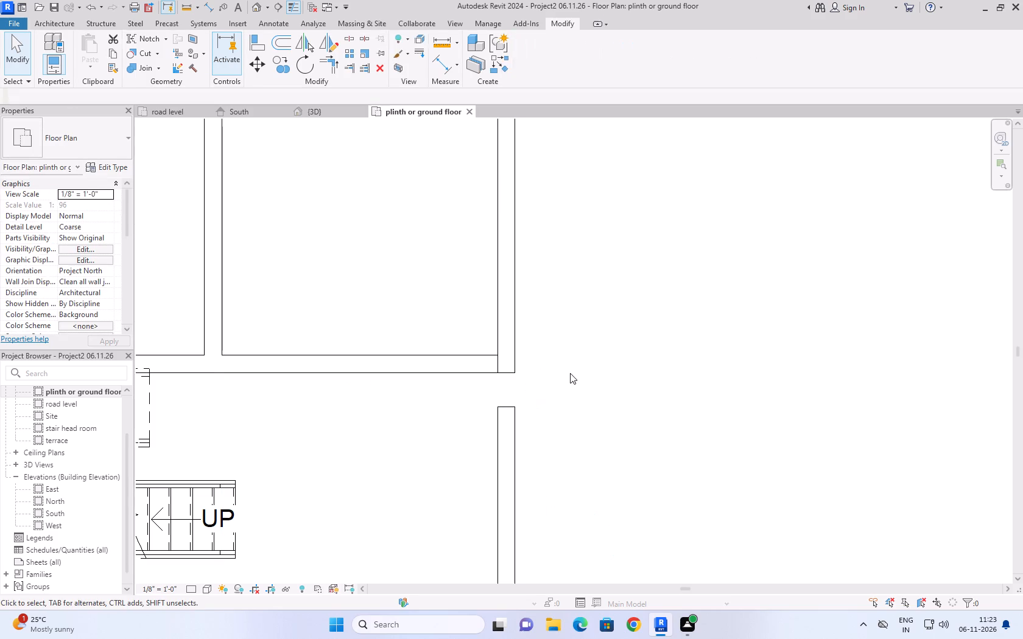
# Join the front room's back wall with the house's right side wall so they form a clean corner.
pyautogui.click(481, 368)
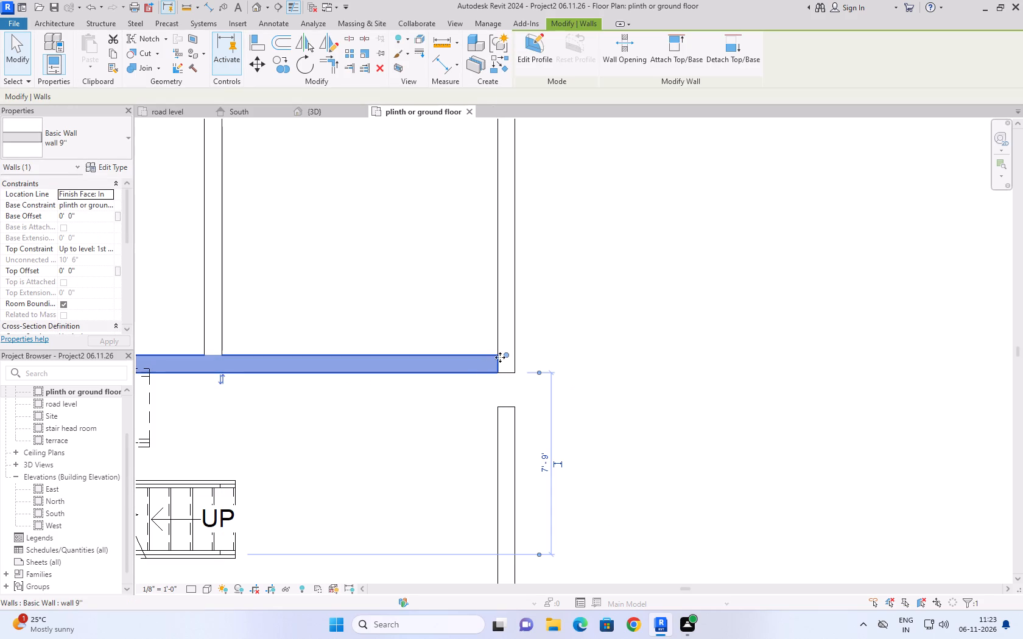
pyautogui.click(500, 360)
pyautogui.click(581, 349)
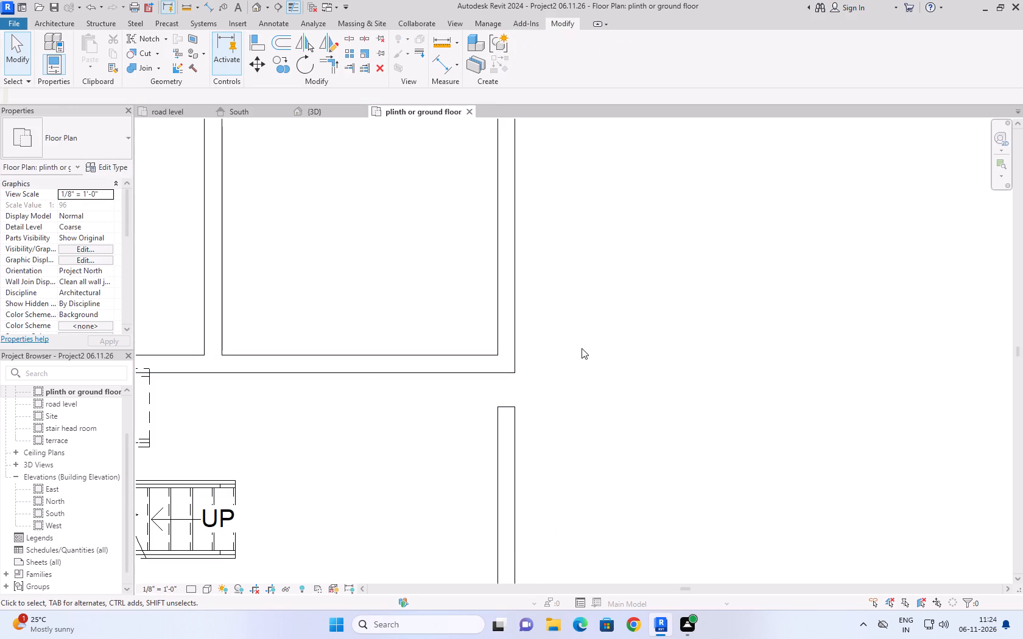
# Extend the front room's right side wall segment to meet the front face of the room's back wall.
pyautogui.click(506, 412)
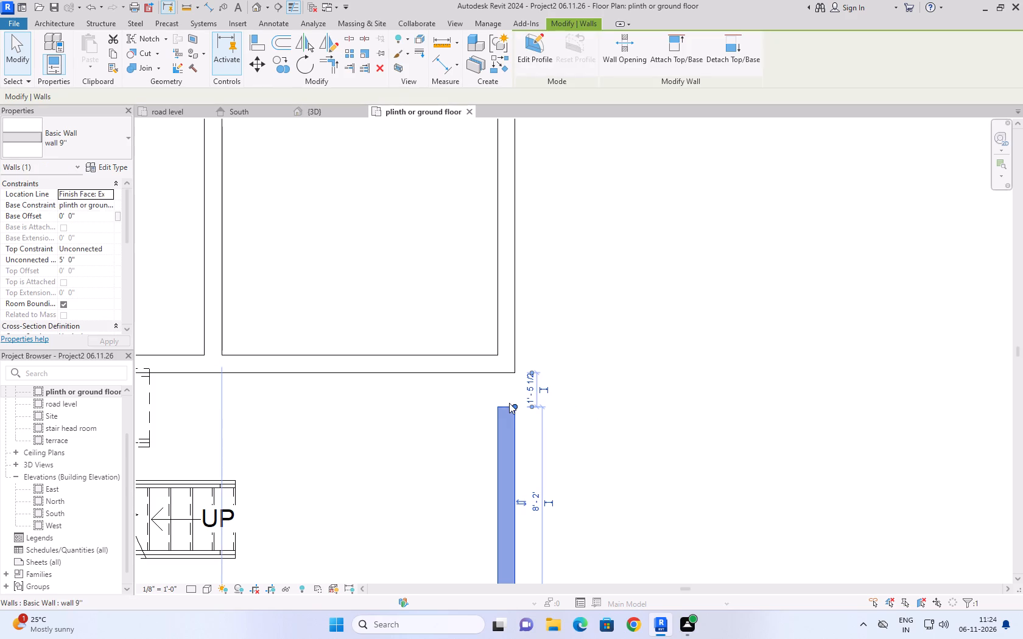
pyautogui.moveTo(513, 407); pyautogui.dragTo(515, 374)
pyautogui.click(593, 374)
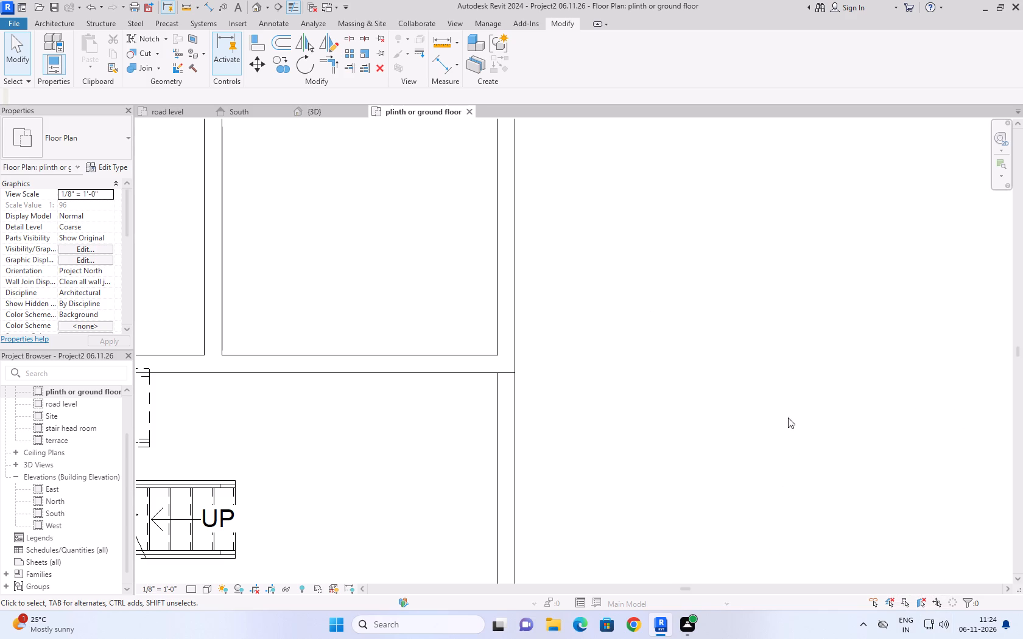
pyautogui.scroll(-4, 653, 420)
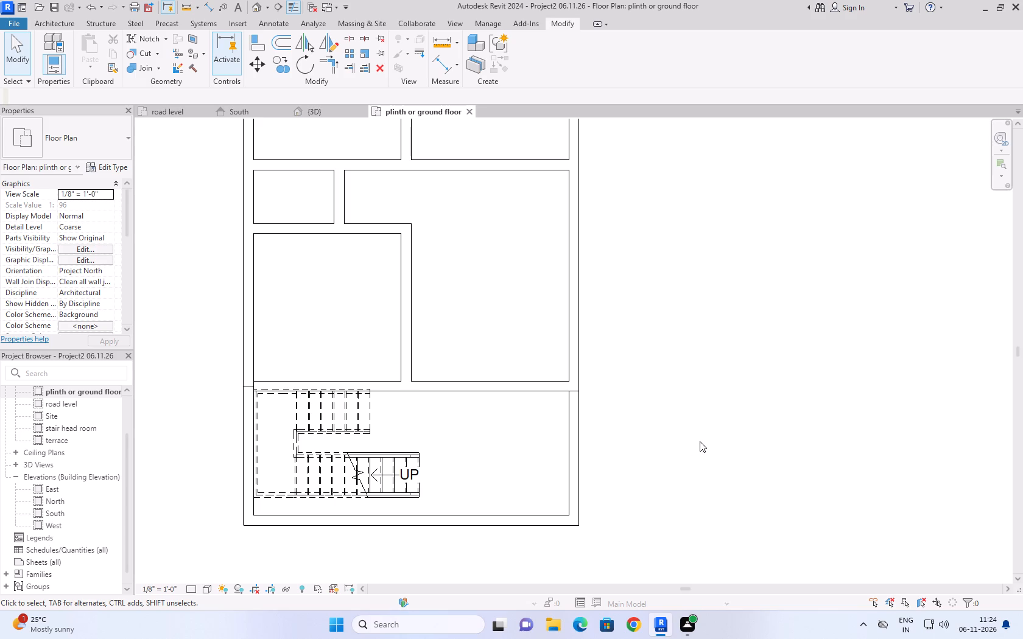
pyautogui.scroll(-2, 700, 441)
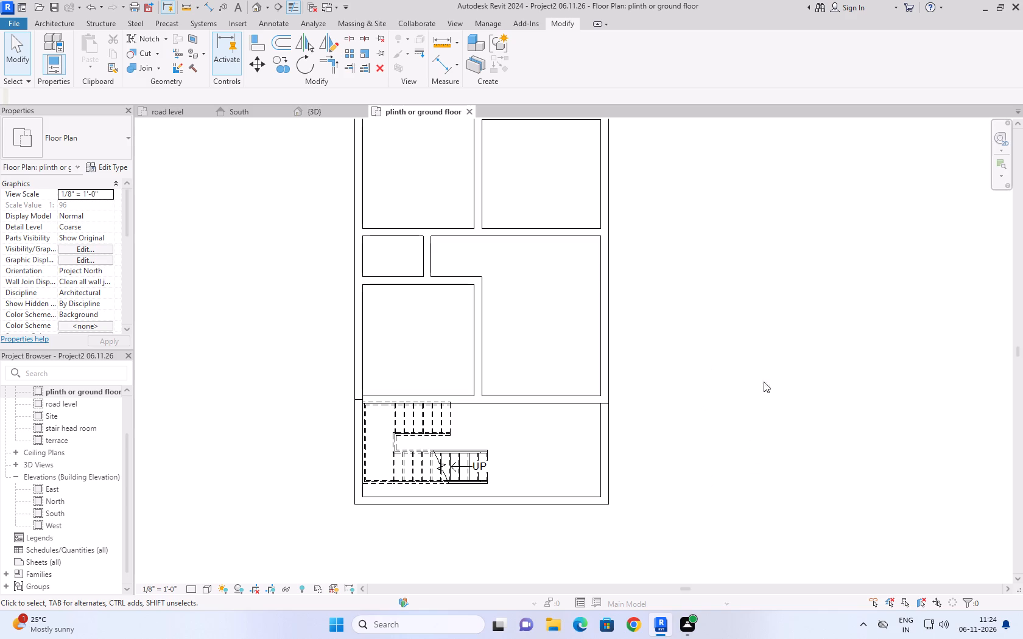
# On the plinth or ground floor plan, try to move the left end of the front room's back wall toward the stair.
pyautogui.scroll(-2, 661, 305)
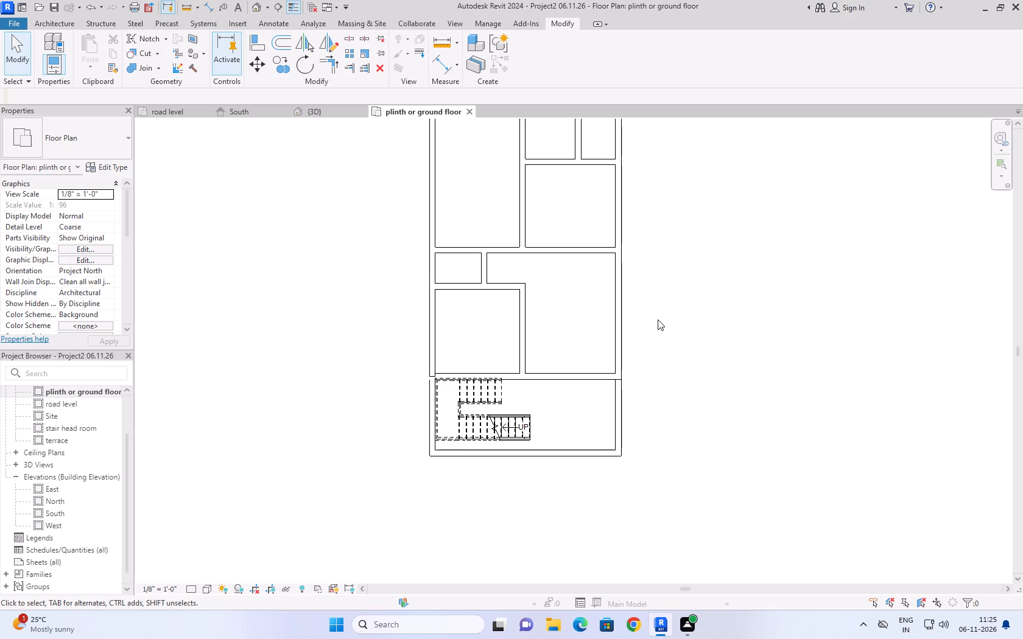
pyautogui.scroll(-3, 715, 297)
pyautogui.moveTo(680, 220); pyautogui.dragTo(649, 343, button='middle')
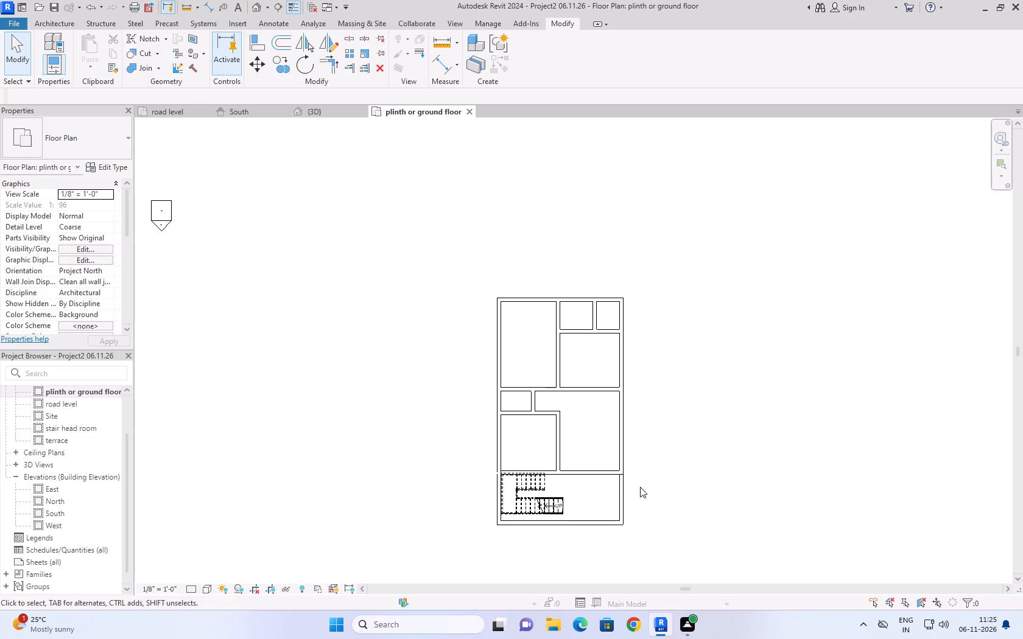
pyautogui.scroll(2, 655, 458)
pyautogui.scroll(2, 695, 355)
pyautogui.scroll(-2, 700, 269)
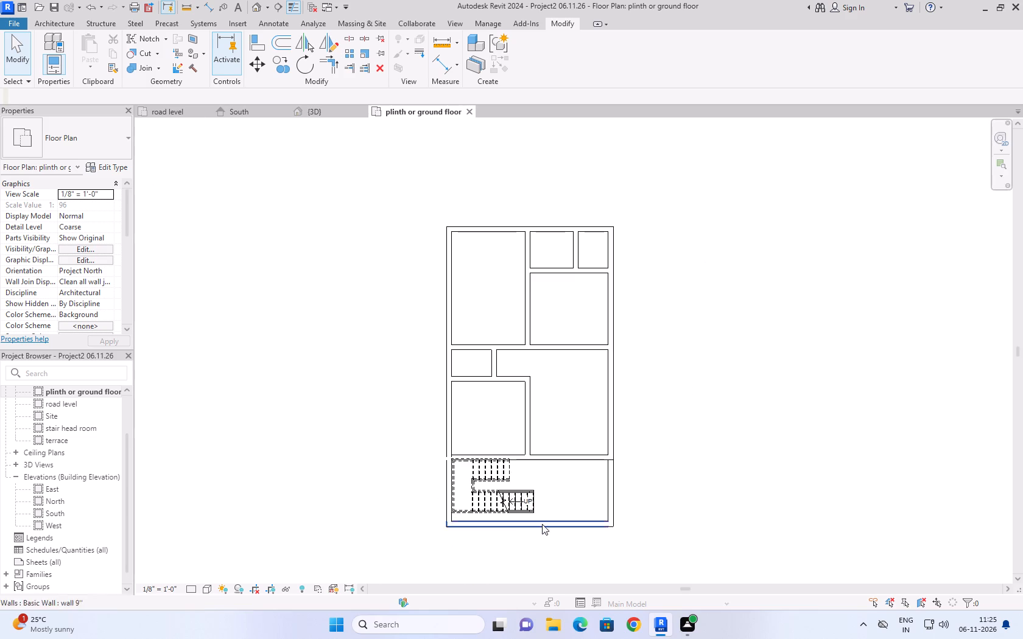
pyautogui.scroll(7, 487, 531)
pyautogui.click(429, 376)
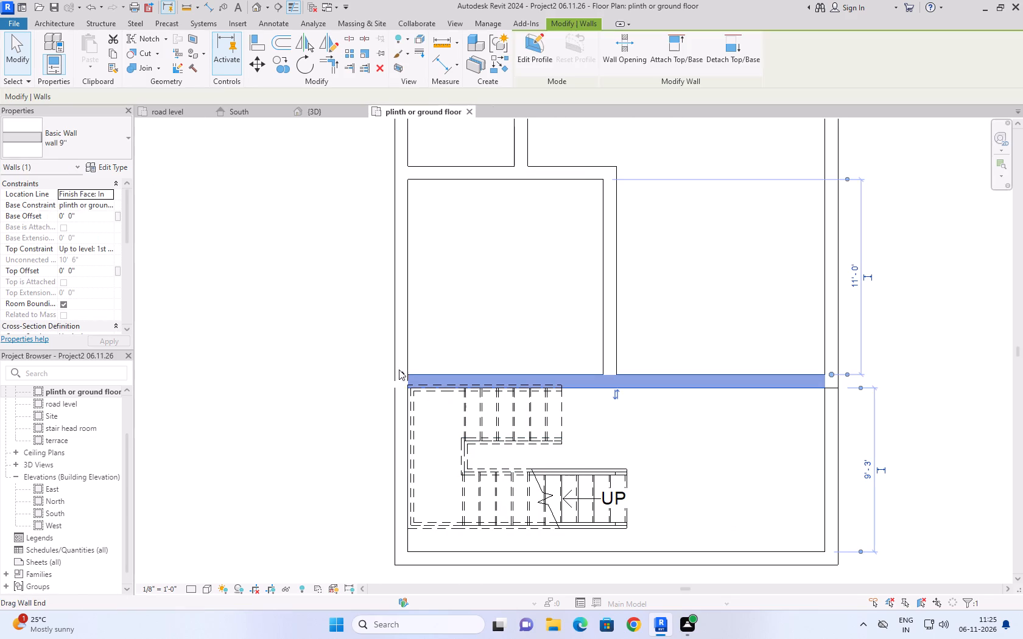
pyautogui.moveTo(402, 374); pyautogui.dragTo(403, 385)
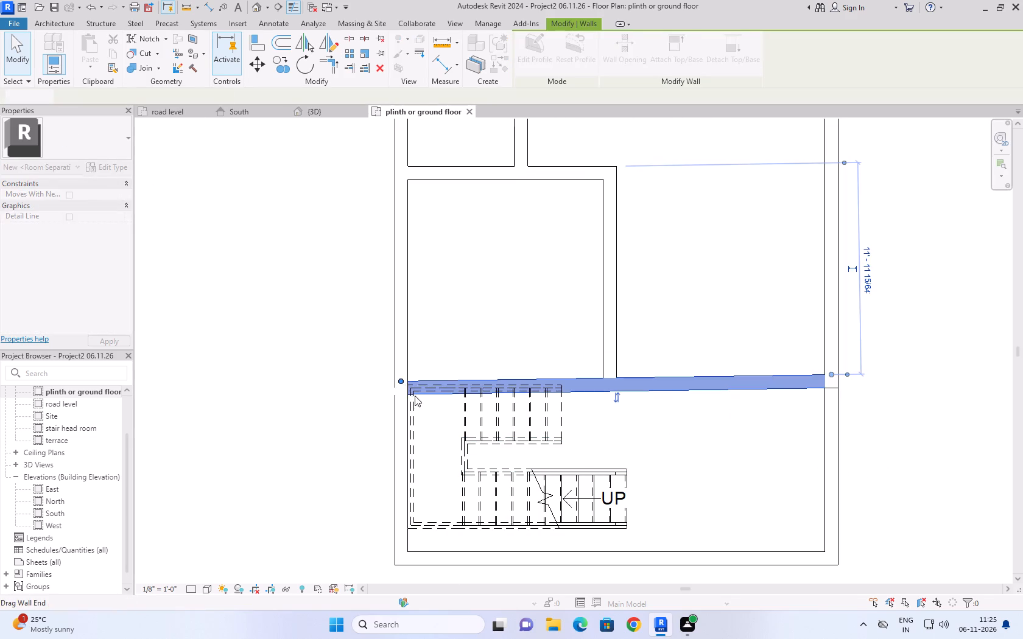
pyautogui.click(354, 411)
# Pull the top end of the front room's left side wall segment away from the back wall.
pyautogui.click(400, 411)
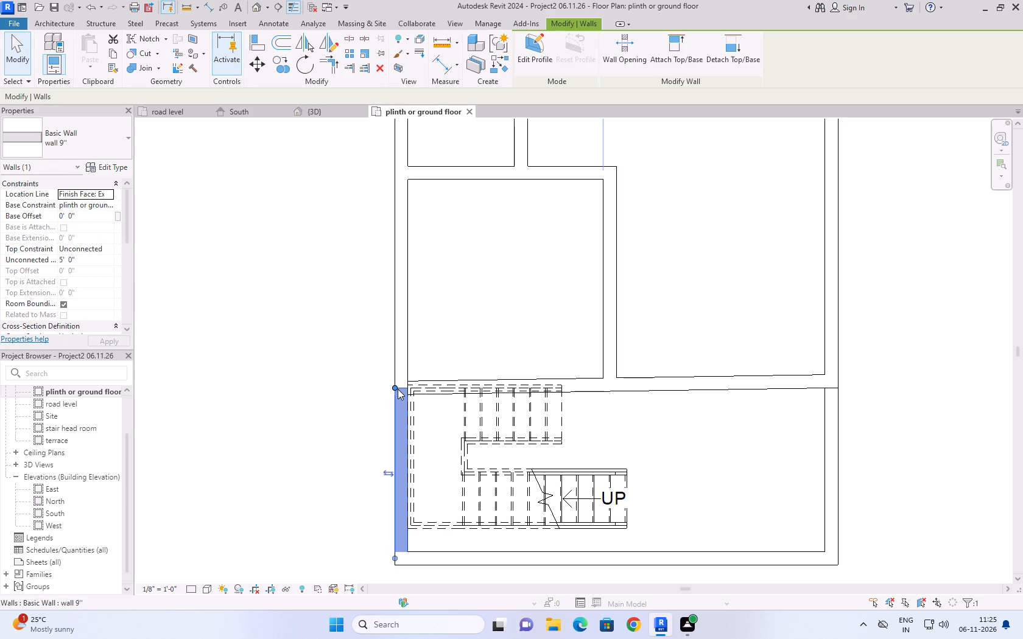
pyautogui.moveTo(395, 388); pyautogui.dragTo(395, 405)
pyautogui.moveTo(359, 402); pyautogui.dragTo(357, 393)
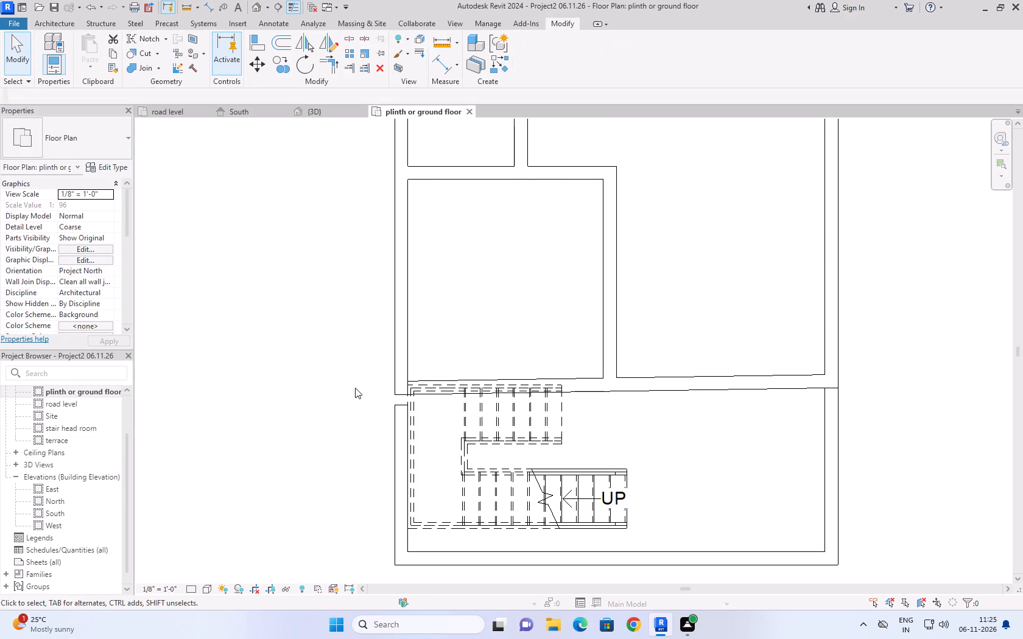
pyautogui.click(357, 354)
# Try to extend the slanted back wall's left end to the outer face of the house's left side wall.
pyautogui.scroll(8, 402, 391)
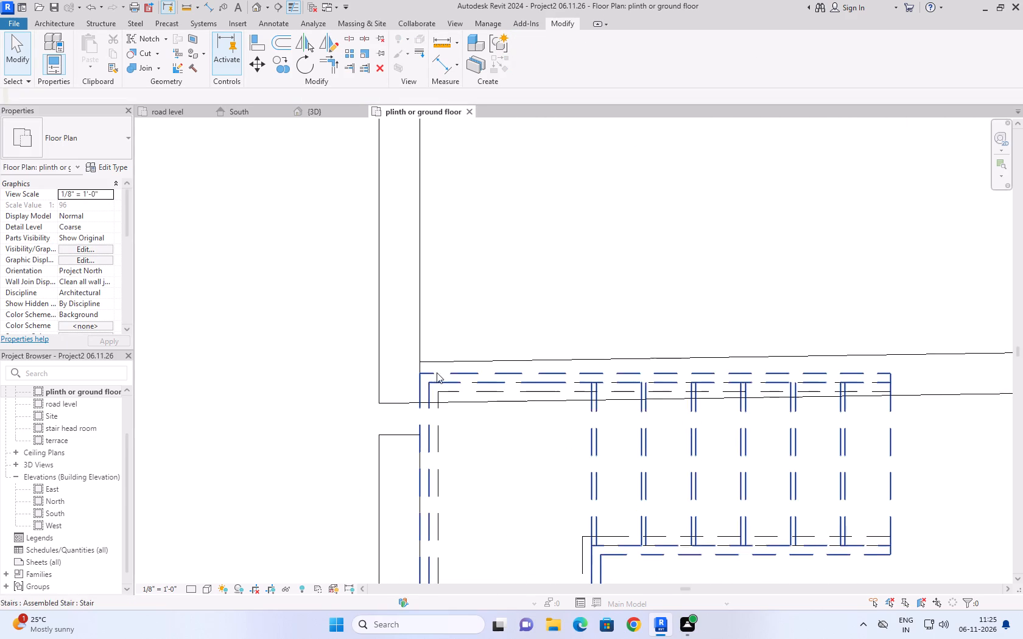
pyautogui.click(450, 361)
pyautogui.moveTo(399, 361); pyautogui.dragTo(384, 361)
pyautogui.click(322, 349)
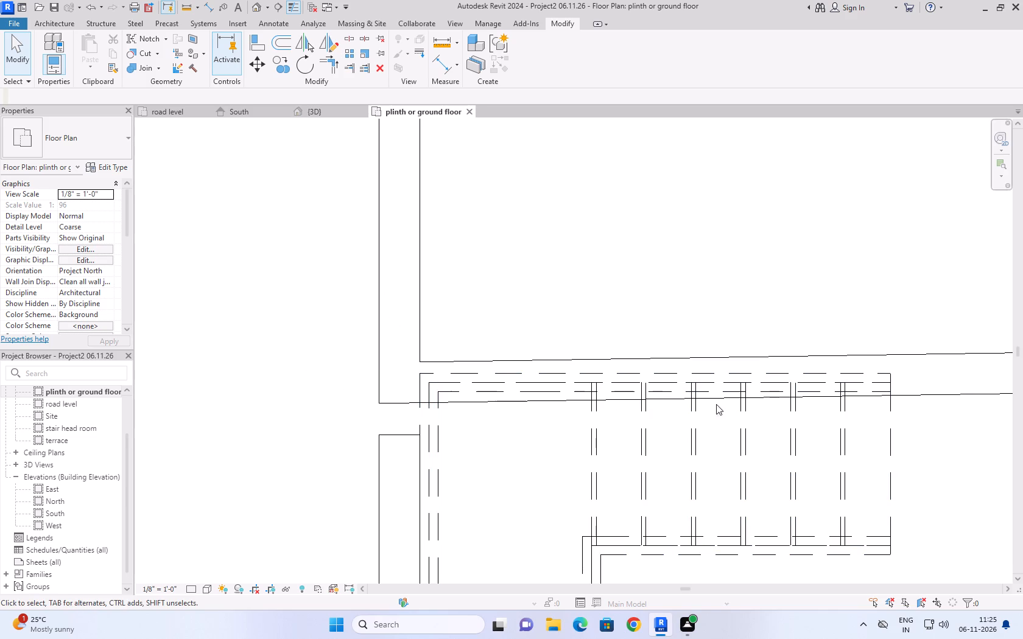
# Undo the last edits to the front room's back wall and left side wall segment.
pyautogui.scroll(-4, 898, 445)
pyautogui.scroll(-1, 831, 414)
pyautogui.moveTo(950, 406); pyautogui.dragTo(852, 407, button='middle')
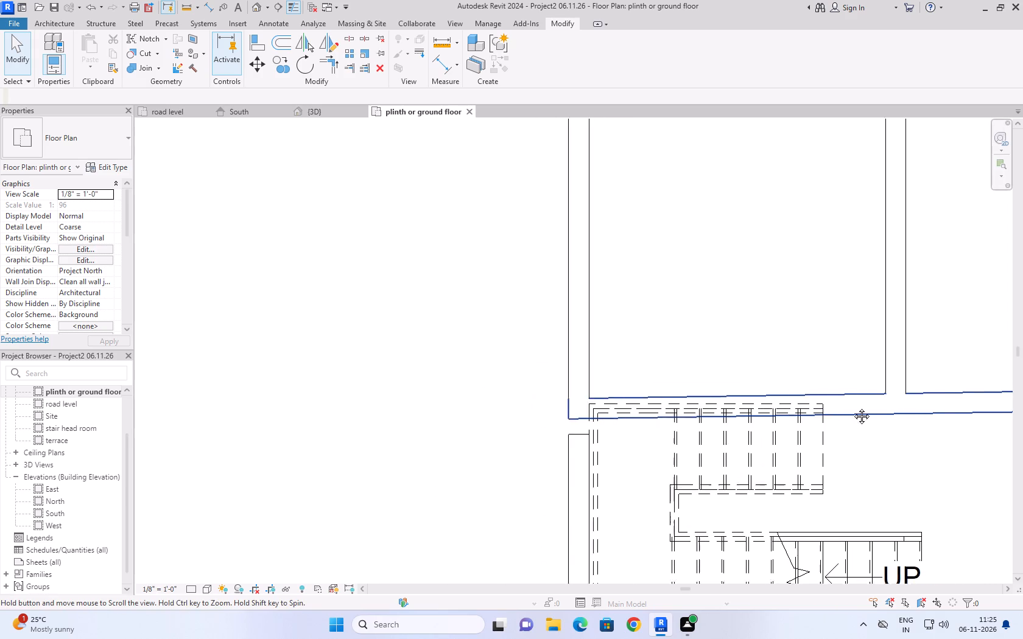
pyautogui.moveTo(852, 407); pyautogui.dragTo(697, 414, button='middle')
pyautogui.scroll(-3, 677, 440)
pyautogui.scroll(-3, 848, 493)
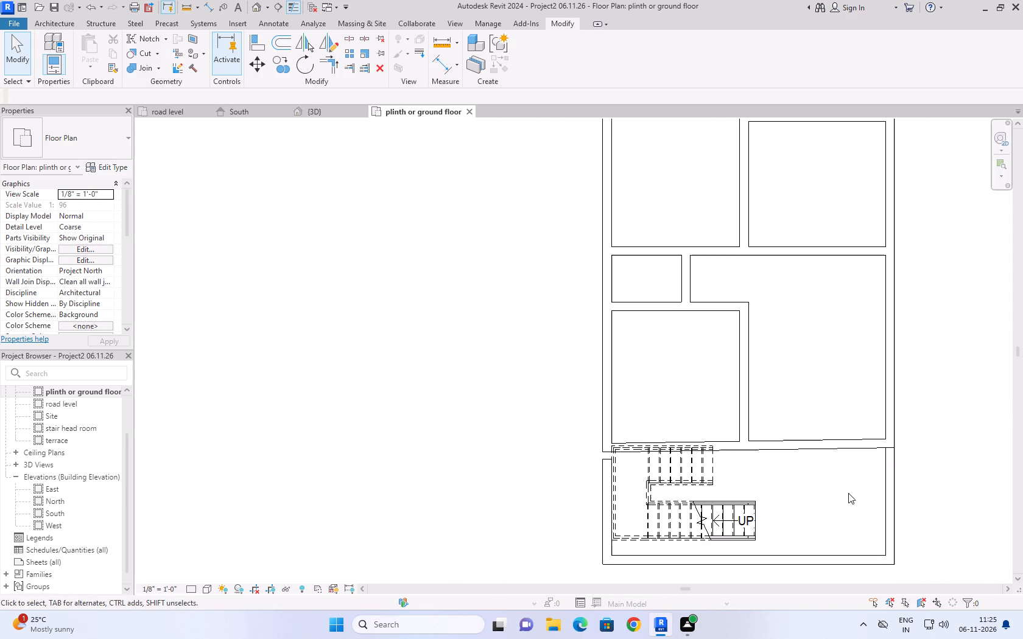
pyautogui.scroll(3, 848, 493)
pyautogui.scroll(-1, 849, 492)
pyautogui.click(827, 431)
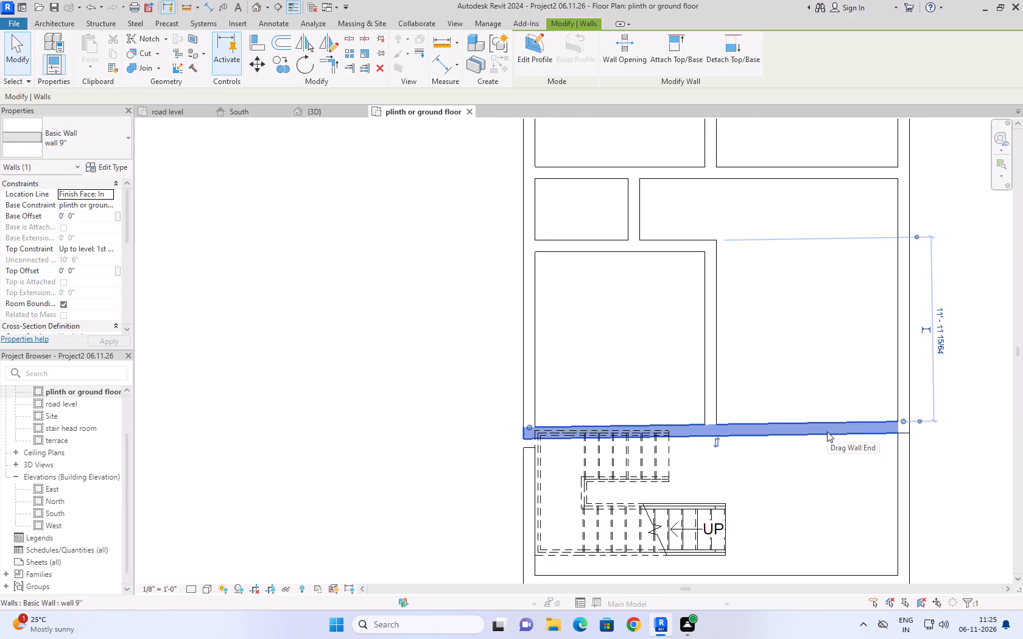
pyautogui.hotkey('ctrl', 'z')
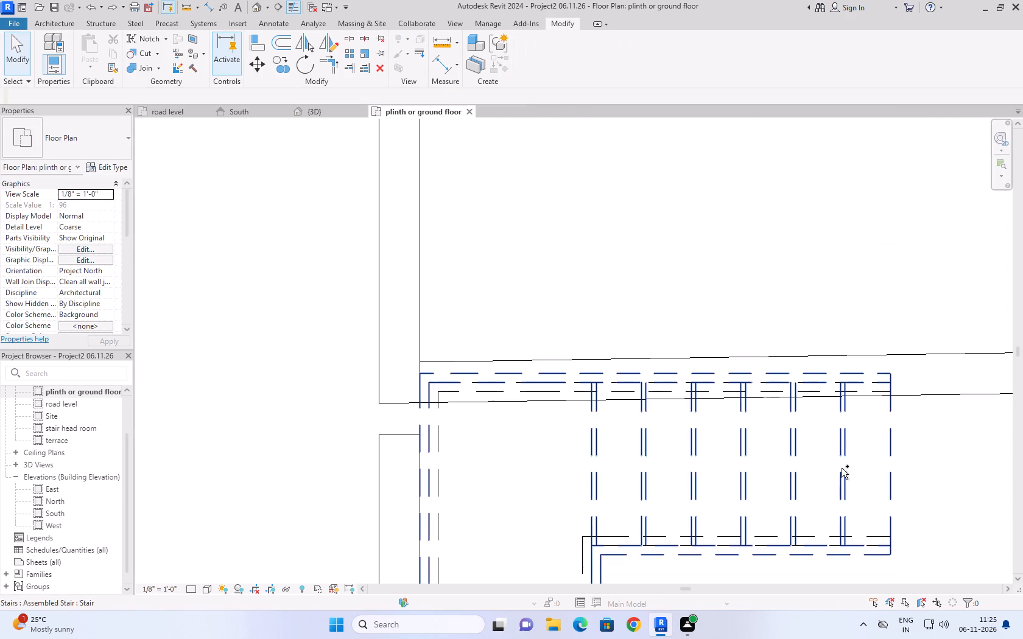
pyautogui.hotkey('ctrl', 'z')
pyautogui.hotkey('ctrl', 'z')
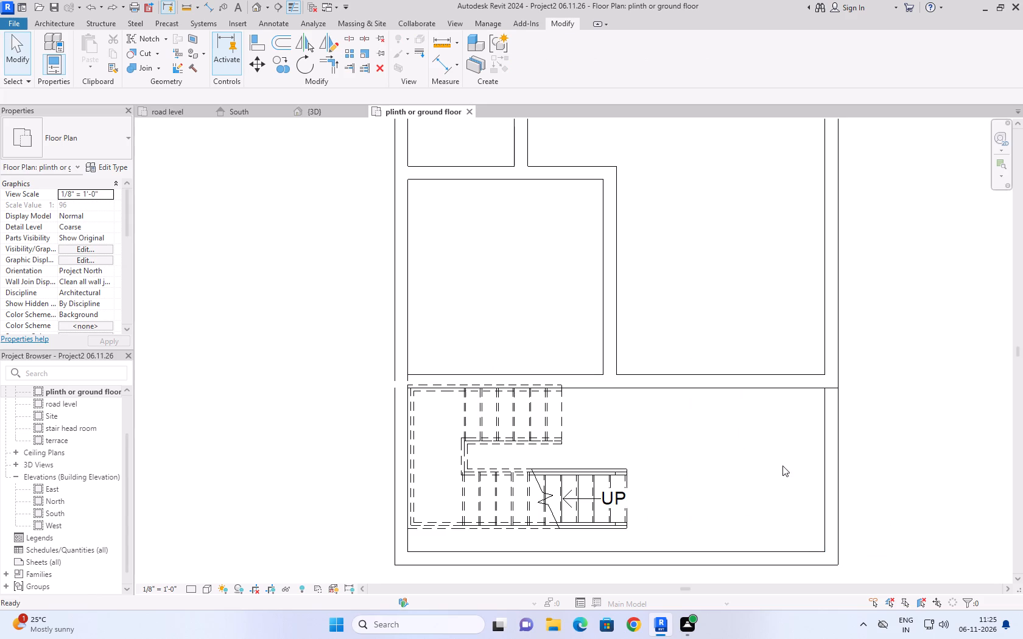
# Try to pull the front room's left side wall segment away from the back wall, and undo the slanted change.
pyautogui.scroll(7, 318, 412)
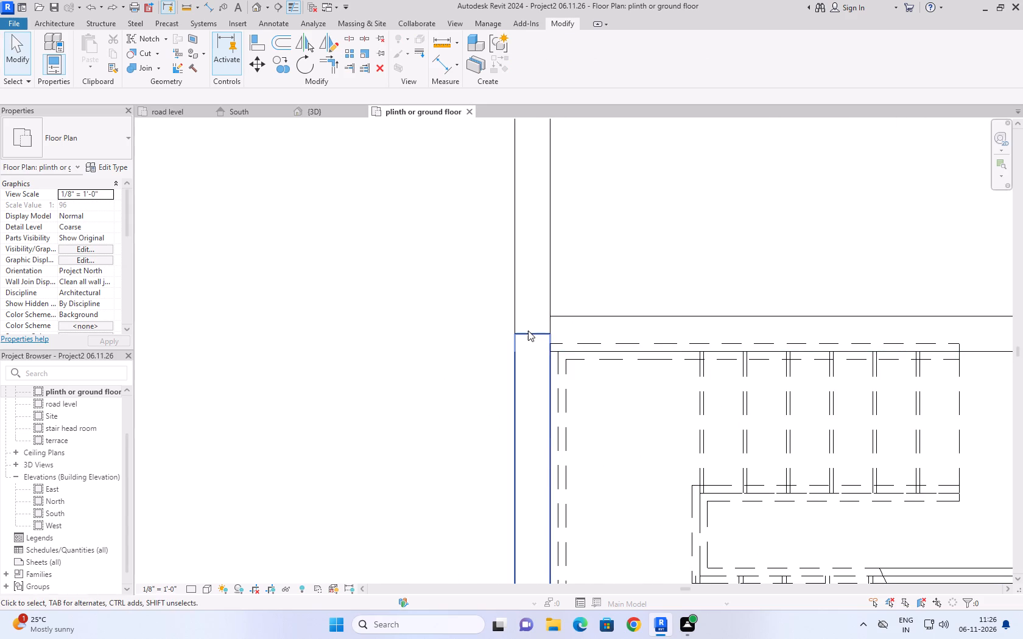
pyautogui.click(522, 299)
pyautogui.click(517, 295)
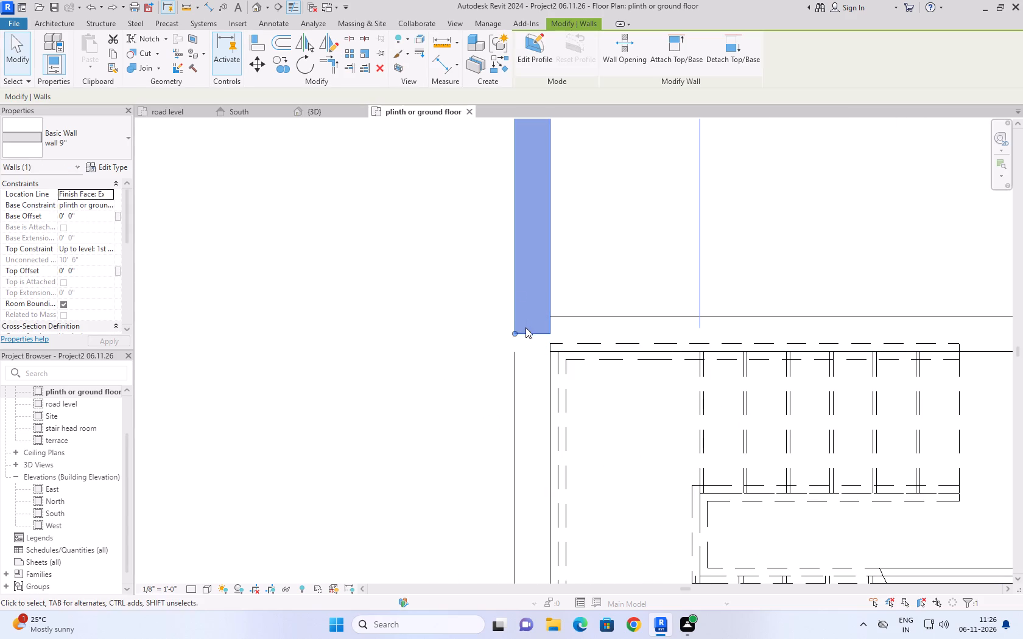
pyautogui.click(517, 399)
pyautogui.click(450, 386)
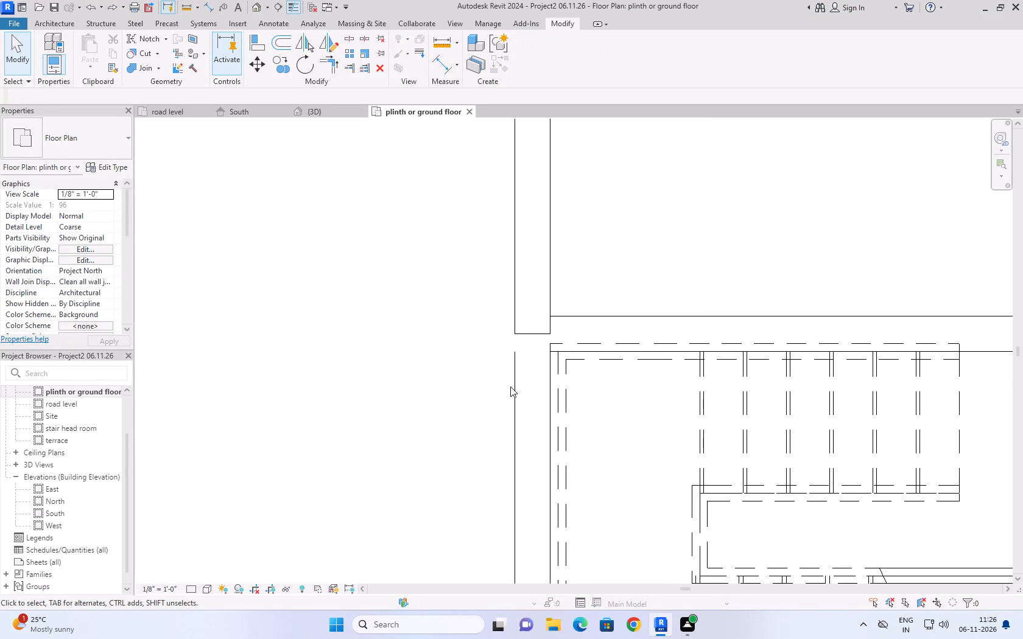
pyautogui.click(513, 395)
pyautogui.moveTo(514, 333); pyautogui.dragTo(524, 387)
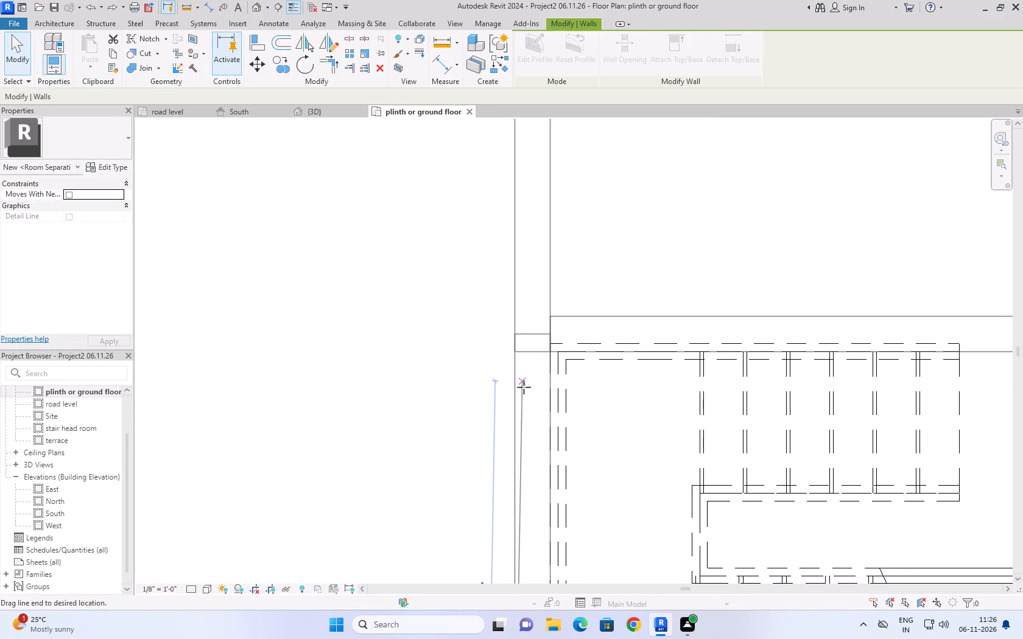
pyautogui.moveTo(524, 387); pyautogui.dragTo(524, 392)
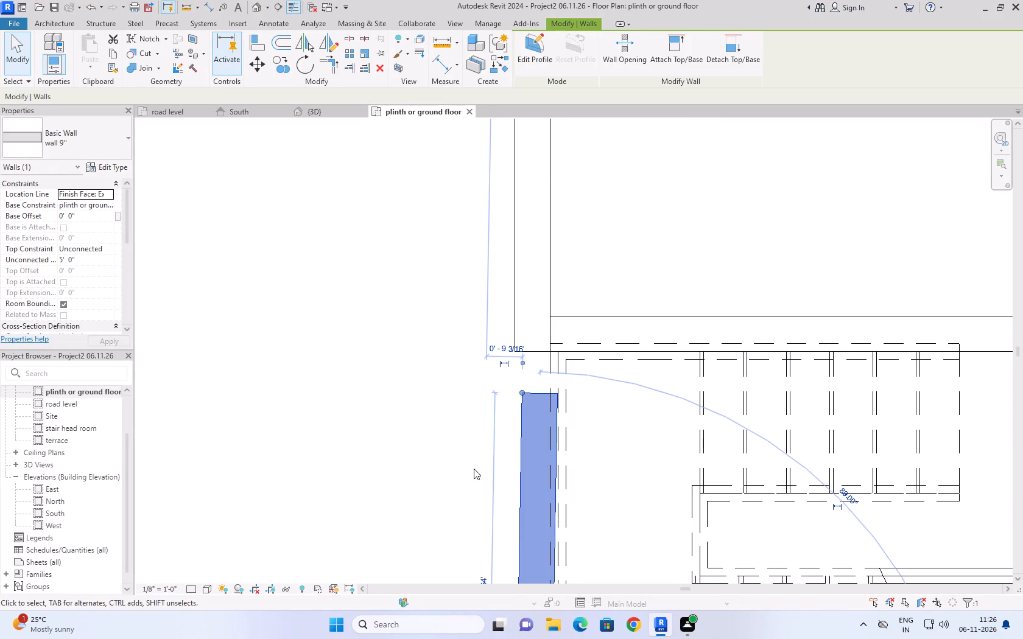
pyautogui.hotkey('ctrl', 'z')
# Pull the front room's left side wall segment straight down, about 11 1/2" away from the room's back wall.
pyautogui.click(513, 386)
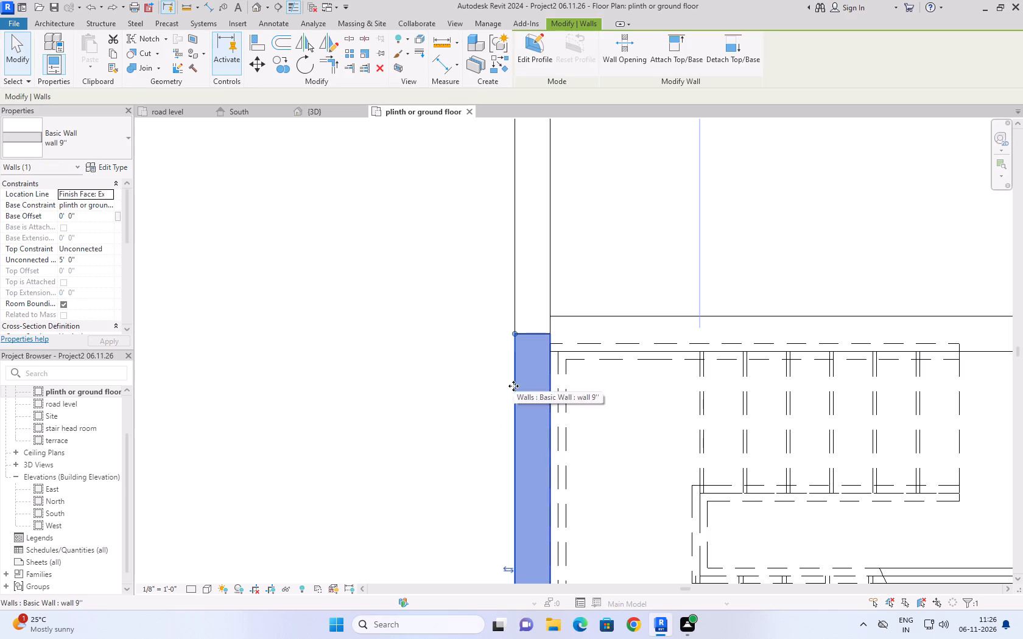
pyautogui.press('Down')
pyautogui.press('Down')
pyautogui.press('Down')
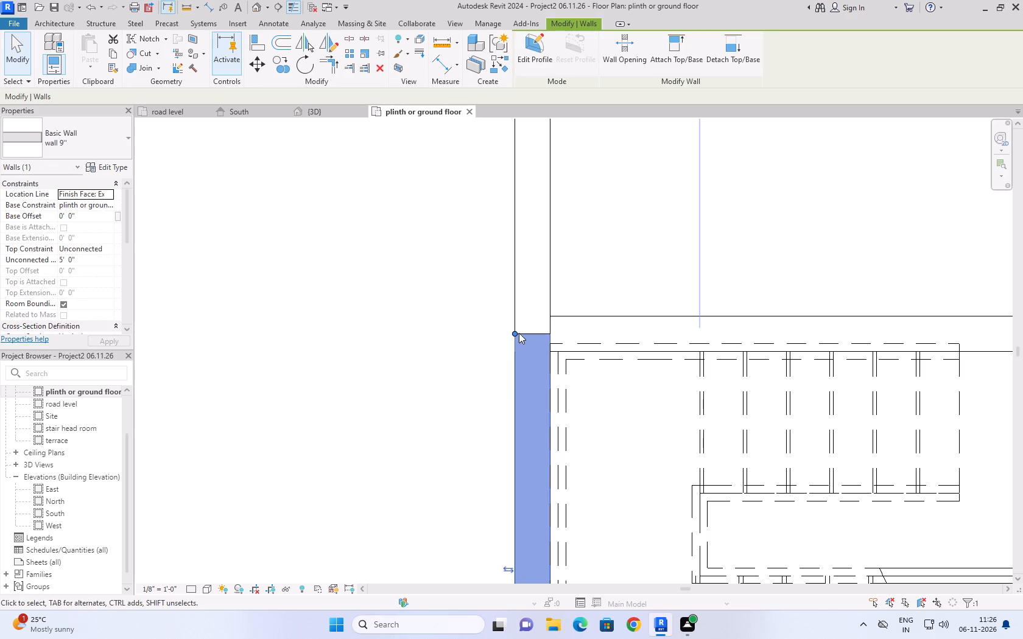
pyautogui.moveTo(515, 333); pyautogui.dragTo(516, 367)
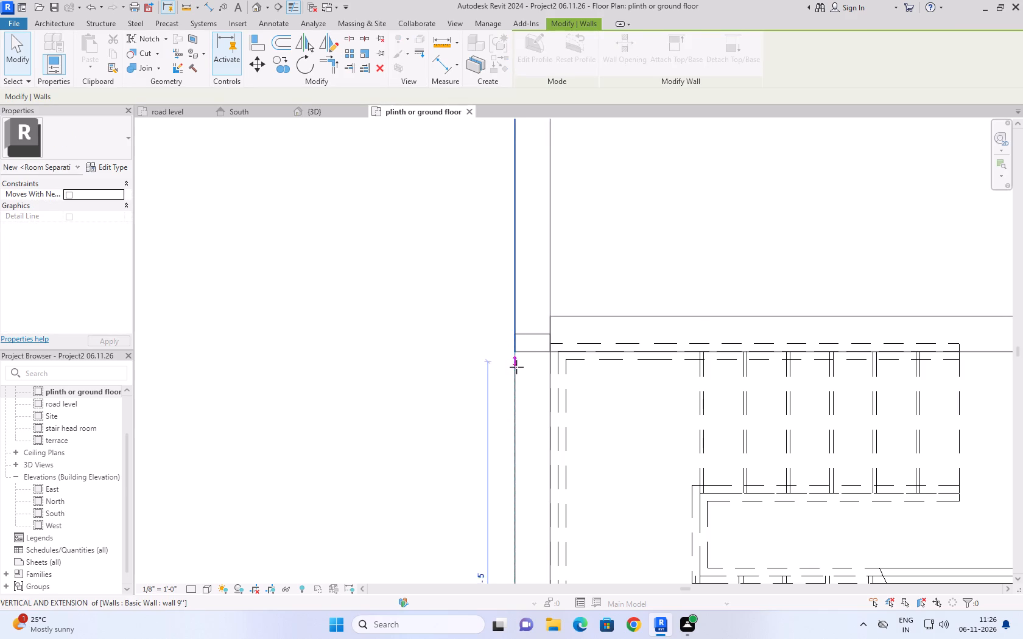
pyautogui.moveTo(516, 367); pyautogui.dragTo(515, 396)
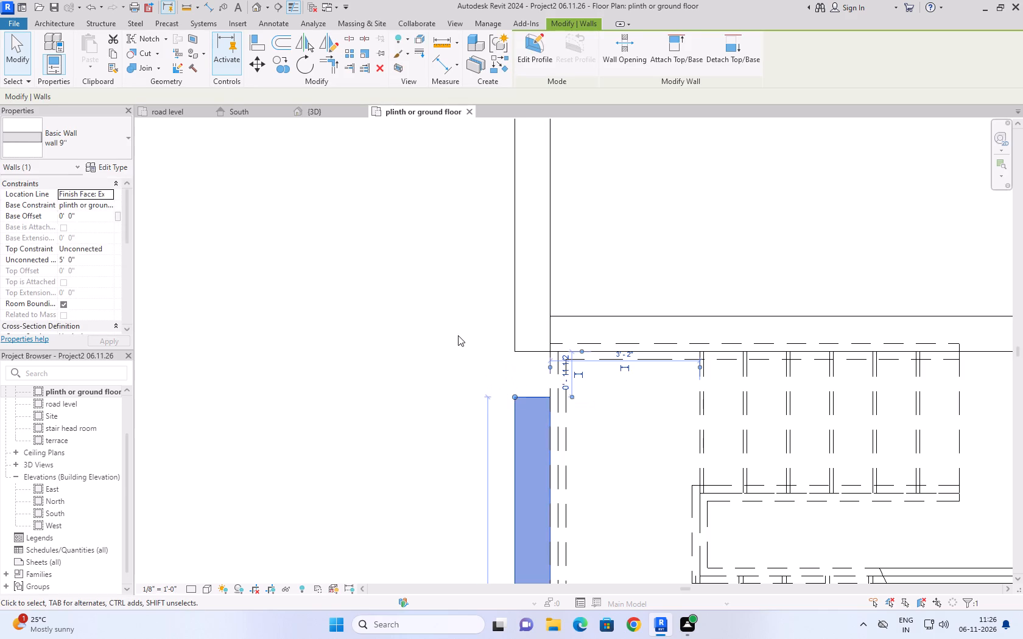
pyautogui.click(458, 335)
# Join the front room's back wall with the house's left side wall so they form a clean corner.
pyautogui.click(572, 315)
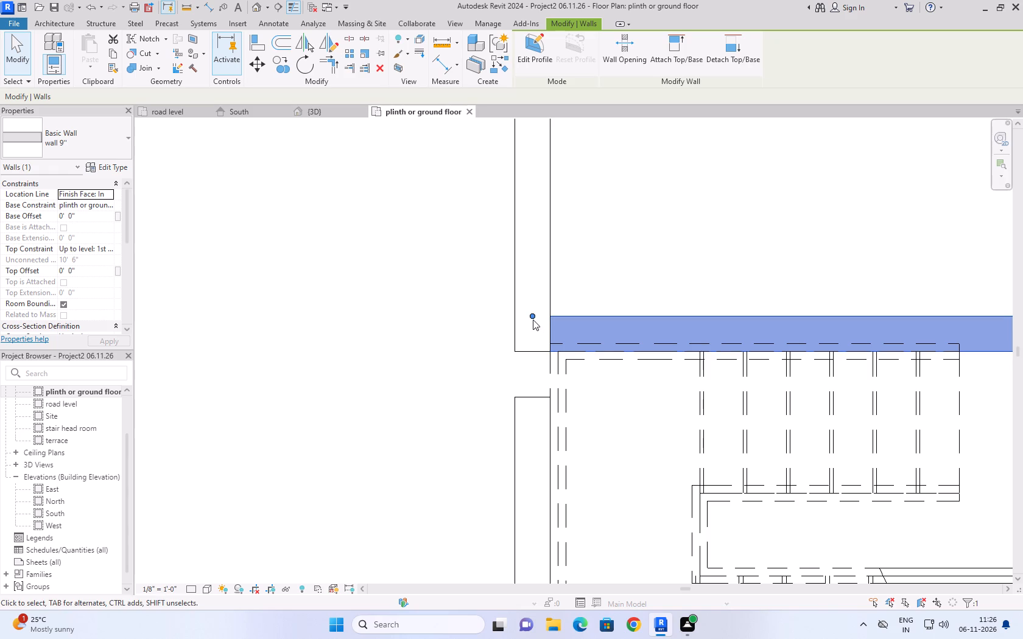
pyautogui.click(532, 315)
pyautogui.click(443, 368)
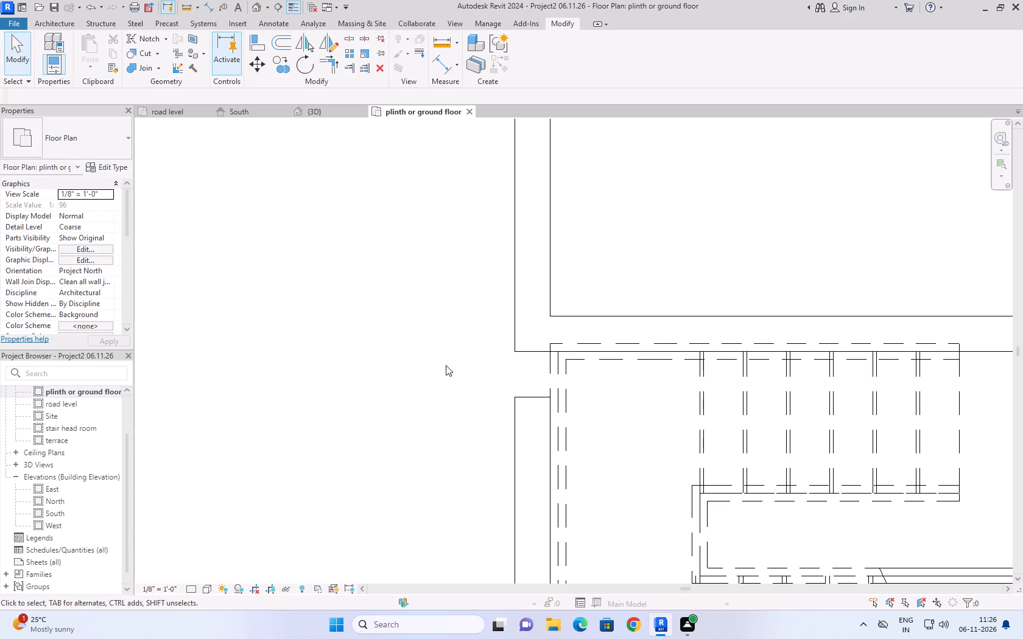
# Extend the front room's left side wall segment to meet the front face of the room's back wall.
pyautogui.scroll(-4, 544, 335)
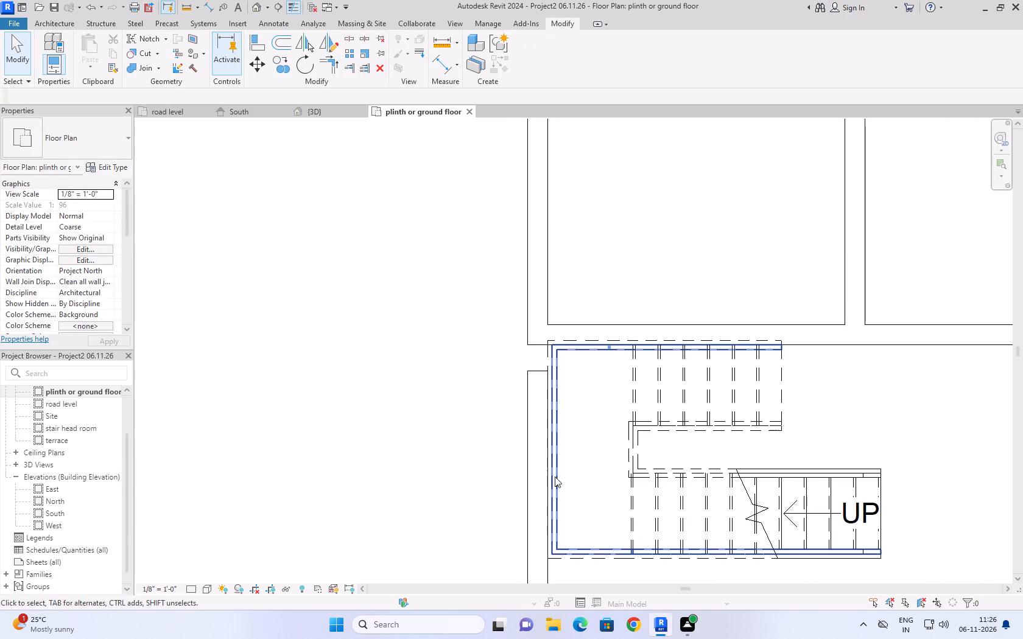
pyautogui.click(532, 371)
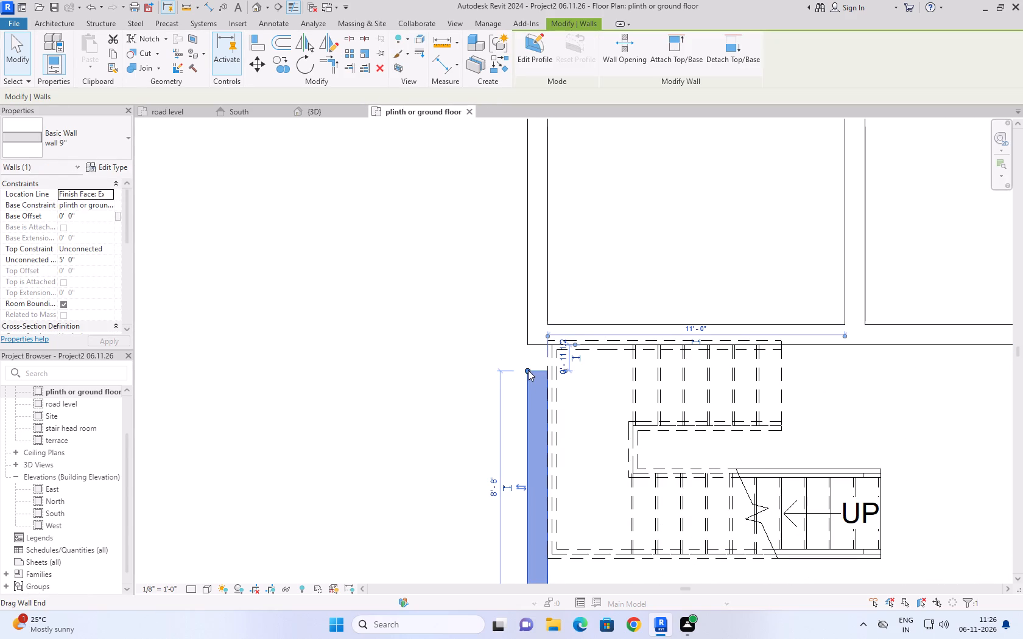
pyautogui.moveTo(528, 370); pyautogui.dragTo(526, 349)
pyautogui.click(441, 347)
# Examine the front room's wall joins on the plinth or ground floor plan and compare with the road level plan.
pyautogui.scroll(-7, 385, 371)
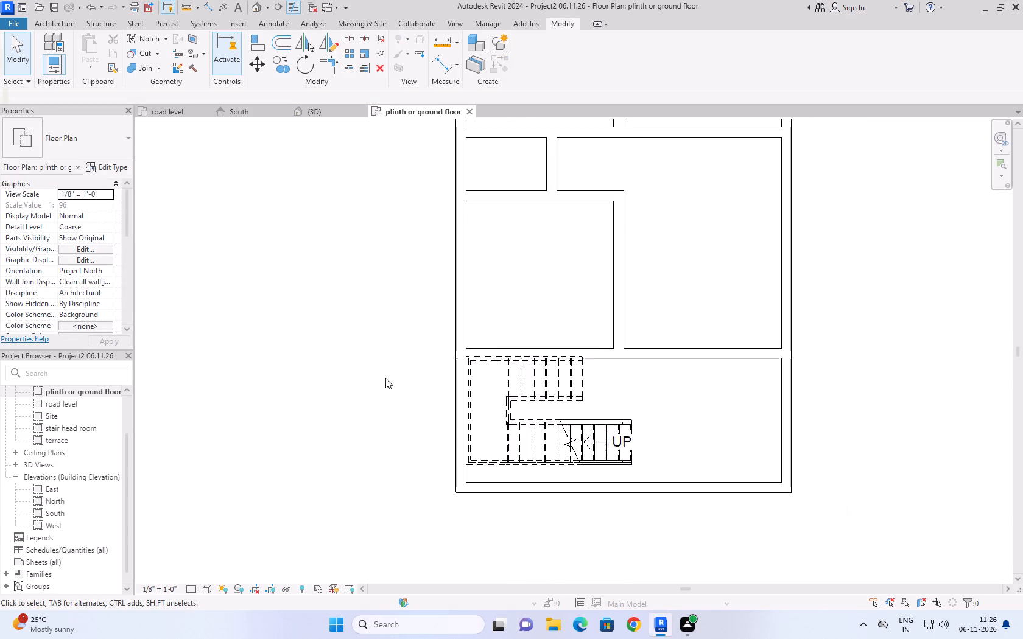
pyautogui.scroll(-3, 385, 378)
pyautogui.click(623, 449)
pyautogui.scroll(6, 590, 376)
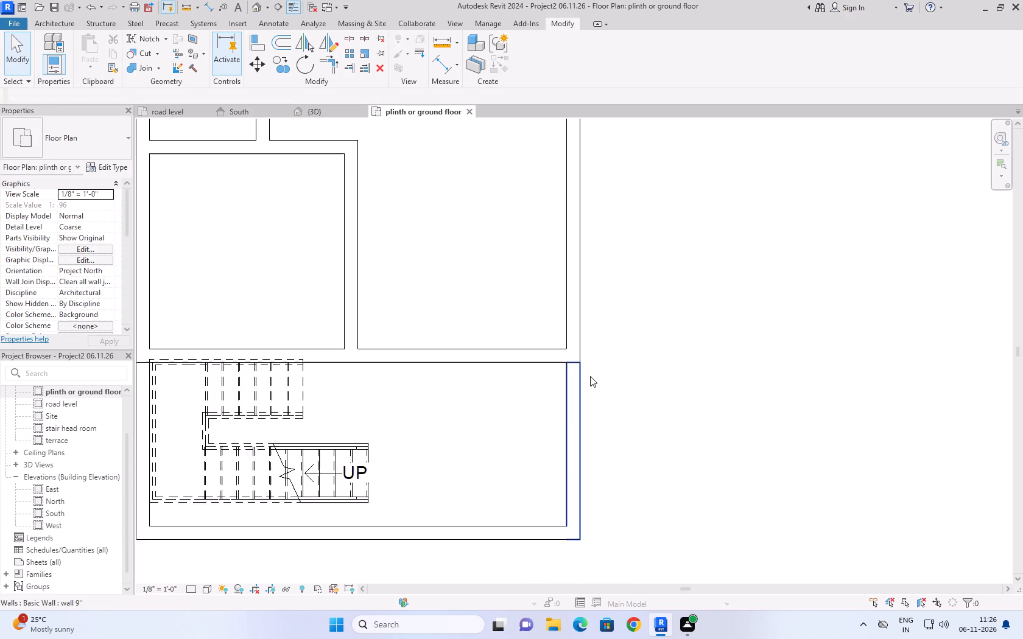
pyautogui.scroll(5, 590, 376)
pyautogui.click(622, 271)
pyautogui.scroll(-5, 636, 295)
pyautogui.scroll(-1, 645, 344)
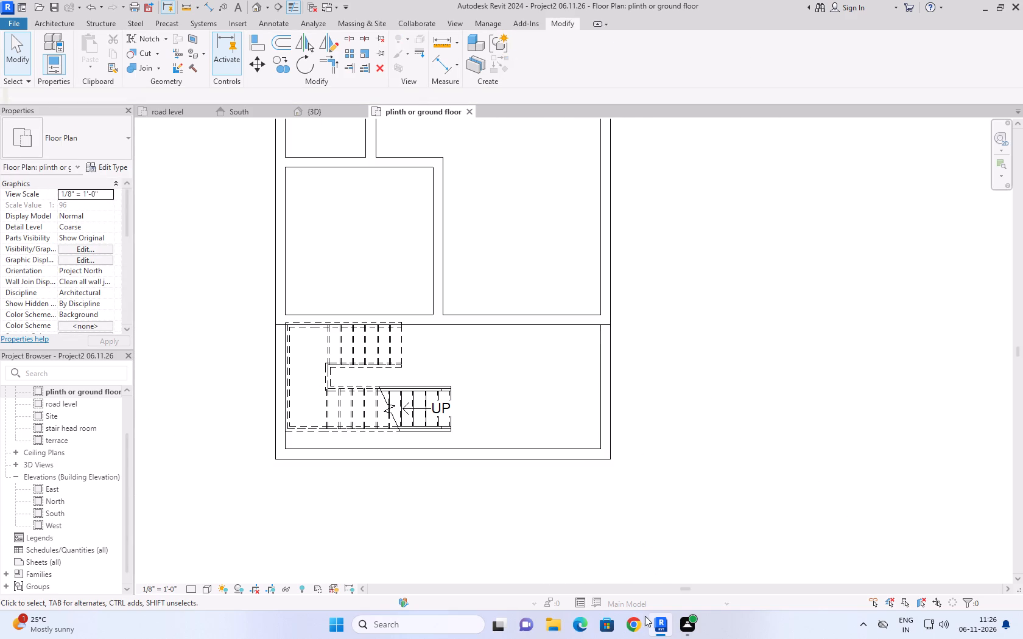
pyautogui.click(603, 405)
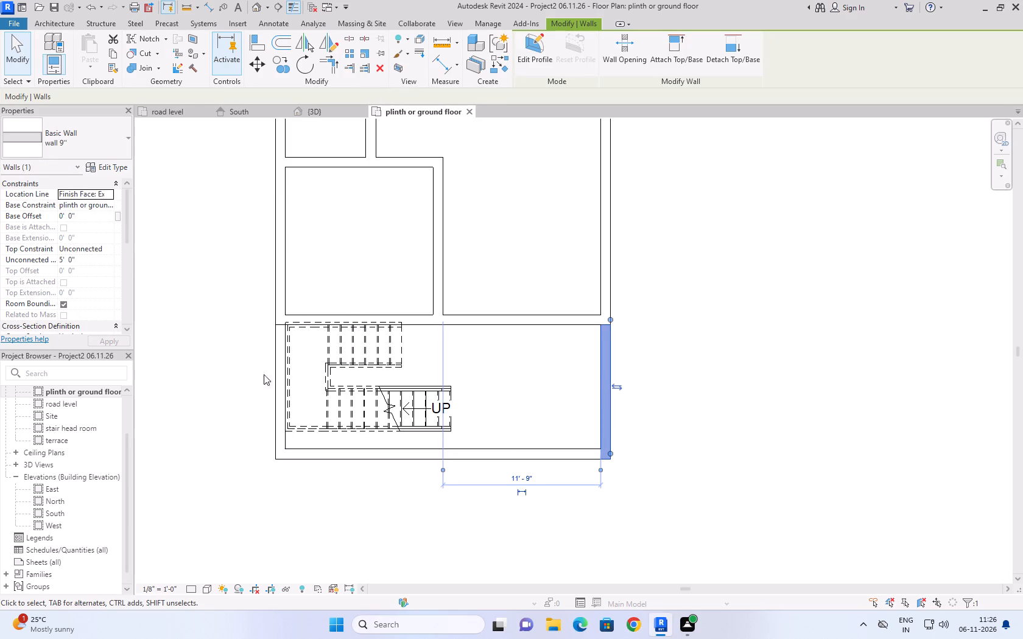
pyautogui.click(188, 110)
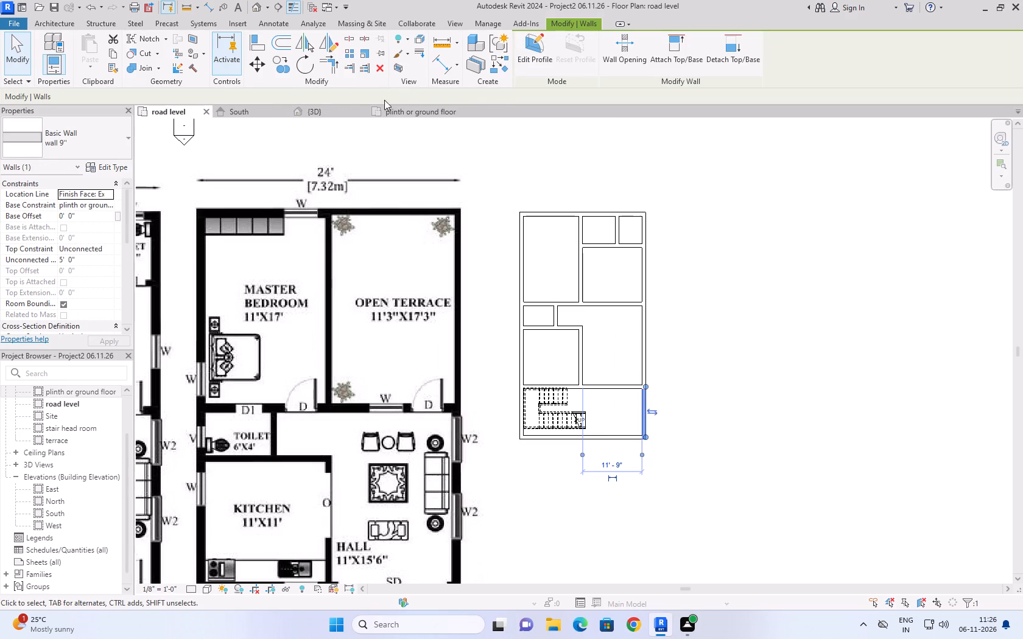
pyautogui.click(412, 108)
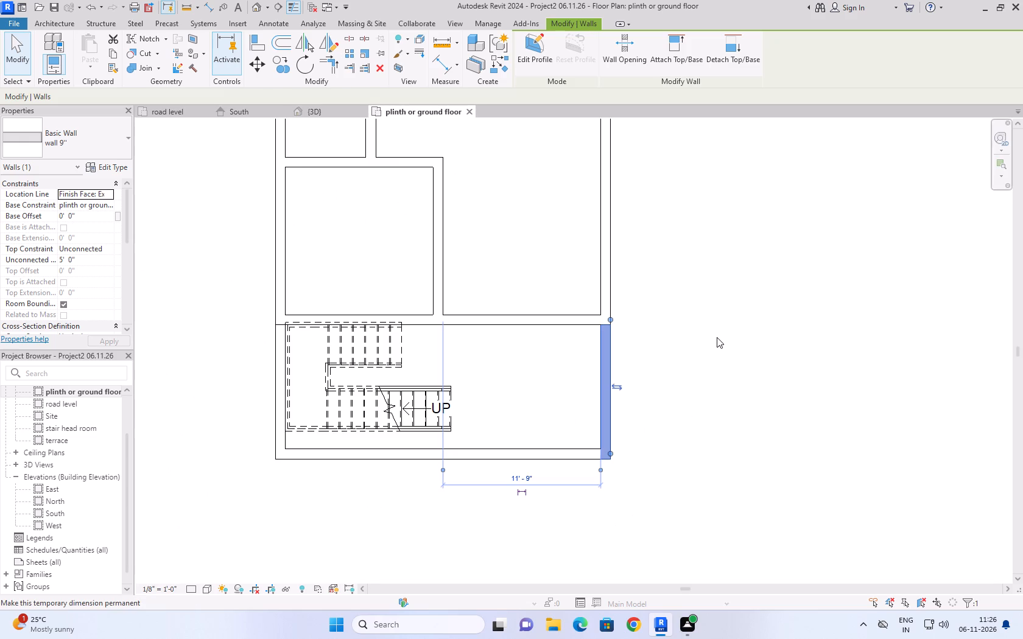
pyautogui.click(719, 405)
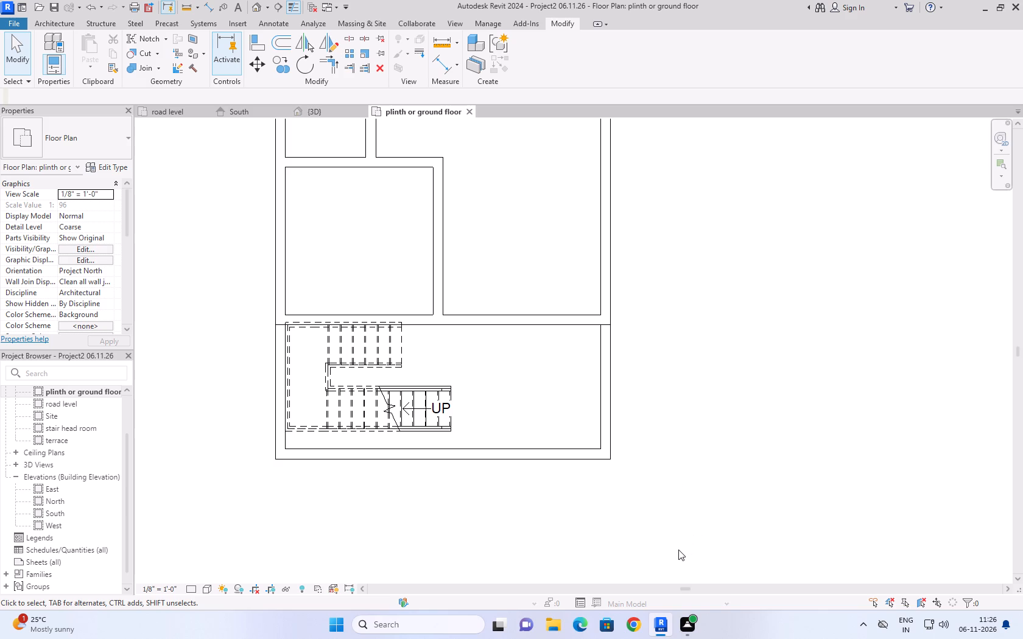
pyautogui.click(685, 371)
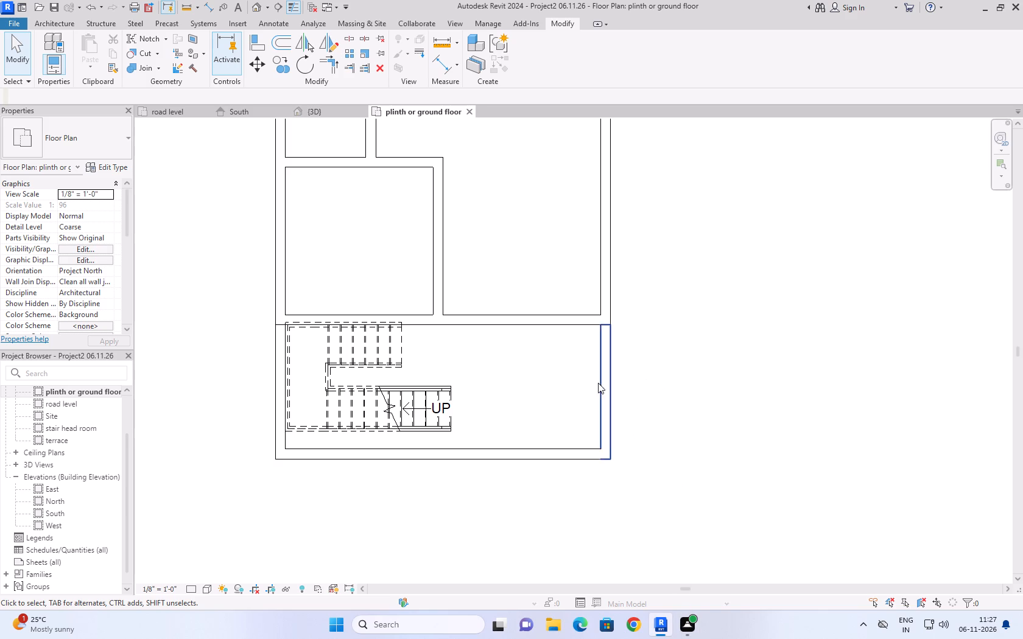
# Inspect the front stair area's right side wall in the 3D view, checking how it meets the house walls.
pyautogui.click(604, 369)
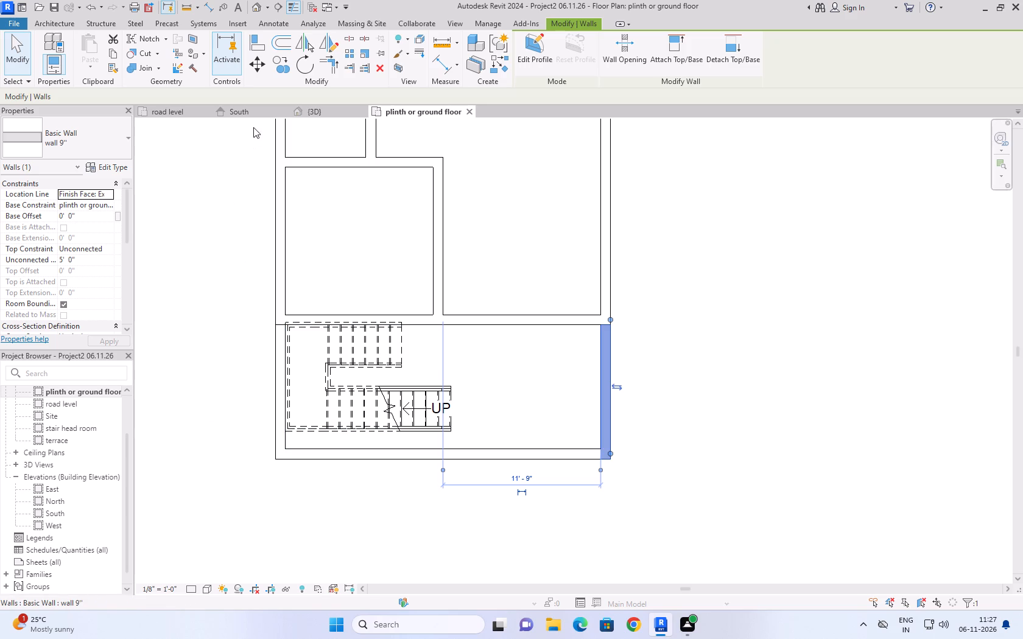
pyautogui.click(315, 110)
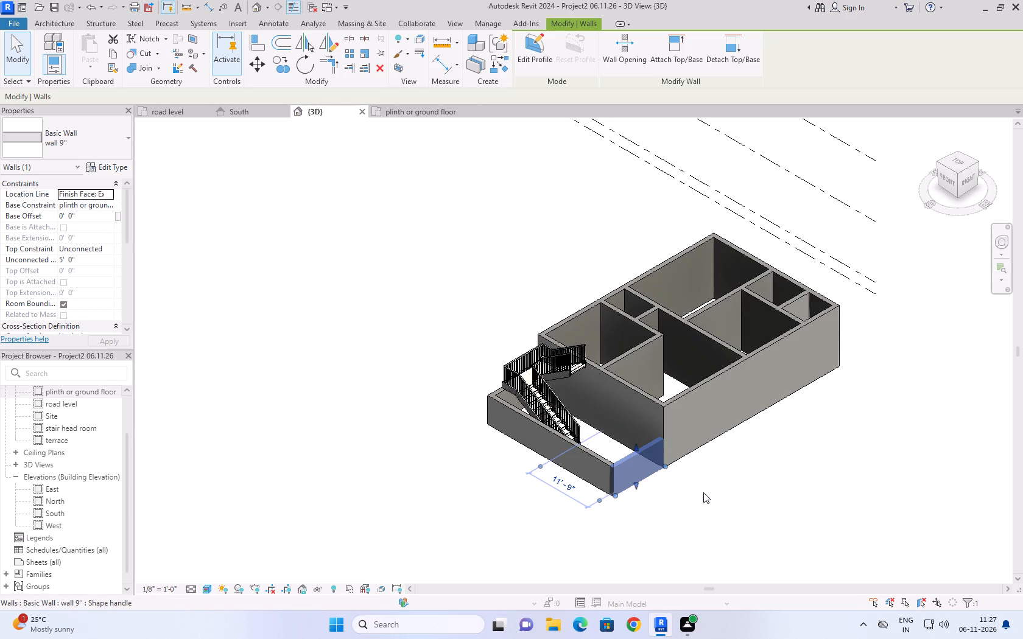
pyautogui.click(703, 492)
pyautogui.scroll(2, 490, 368)
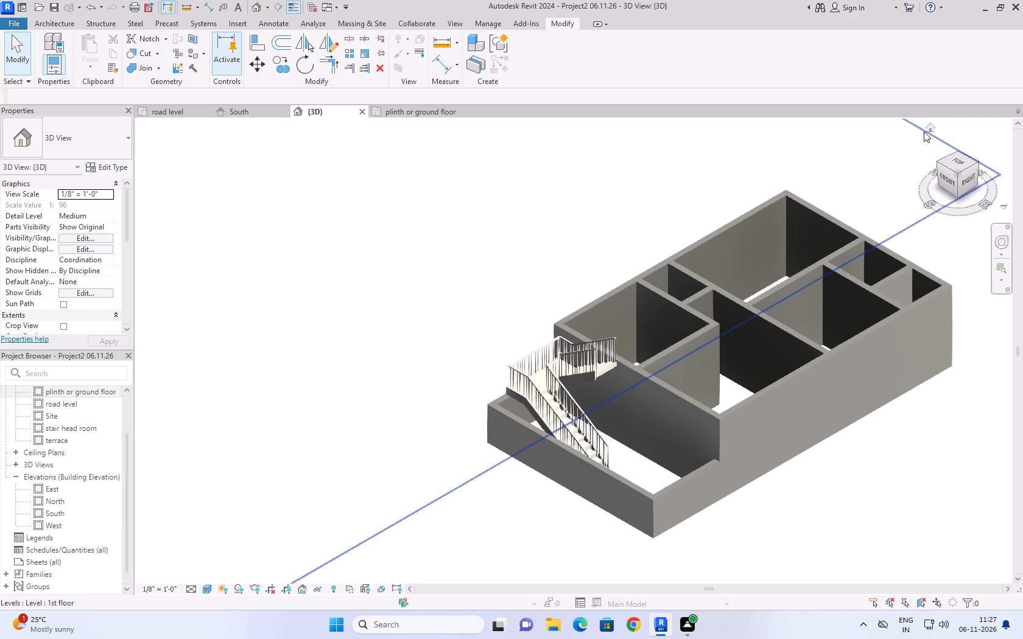
pyautogui.click(931, 125)
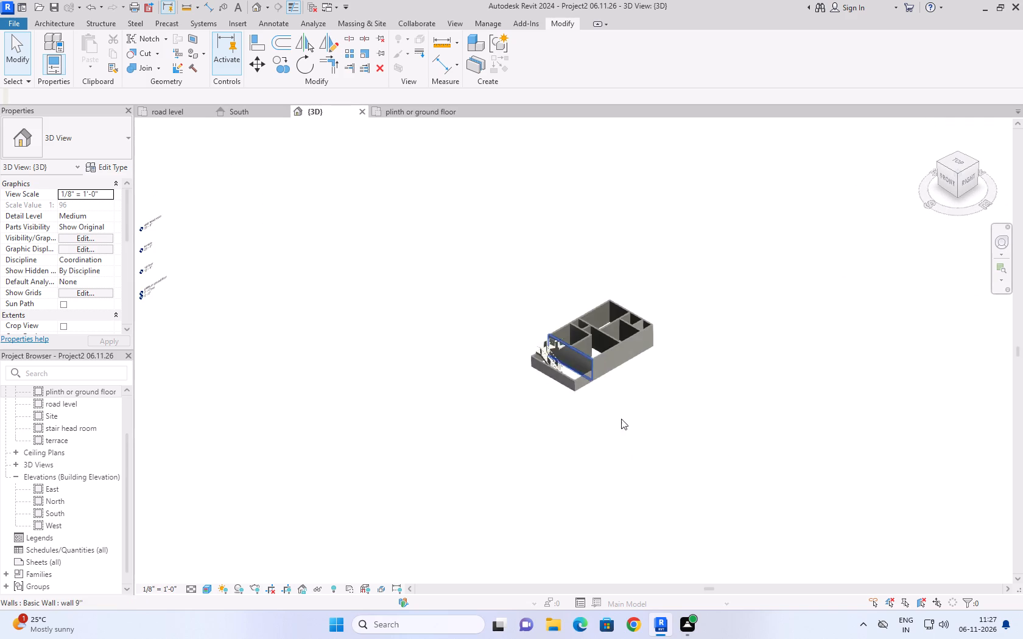
pyautogui.scroll(4, 590, 403)
pyautogui.moveTo(584, 379); pyautogui.dragTo(158, 344, button='middle')
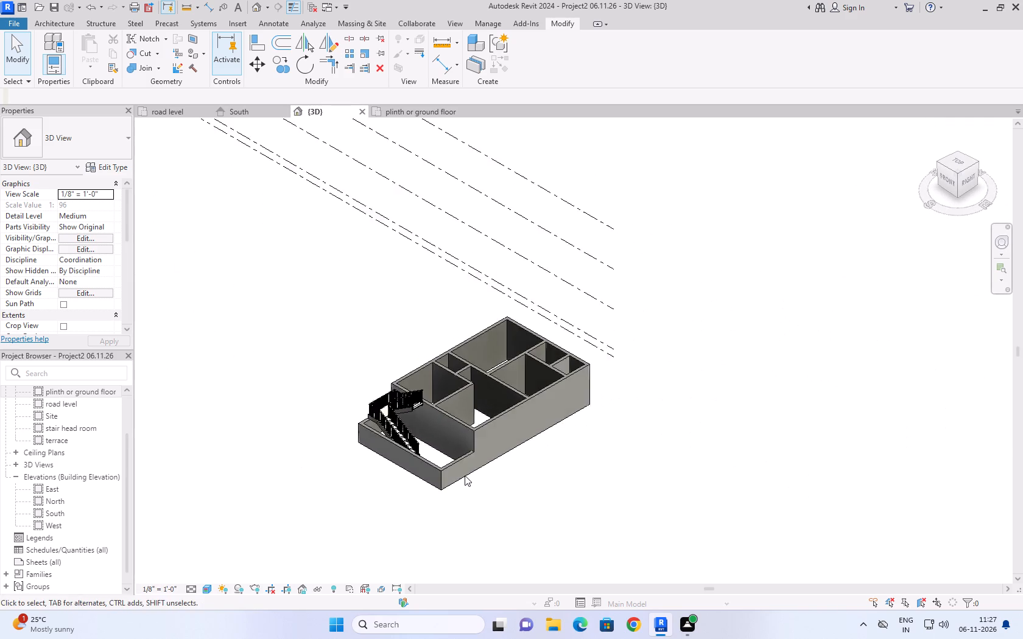
pyautogui.scroll(6, 465, 475)
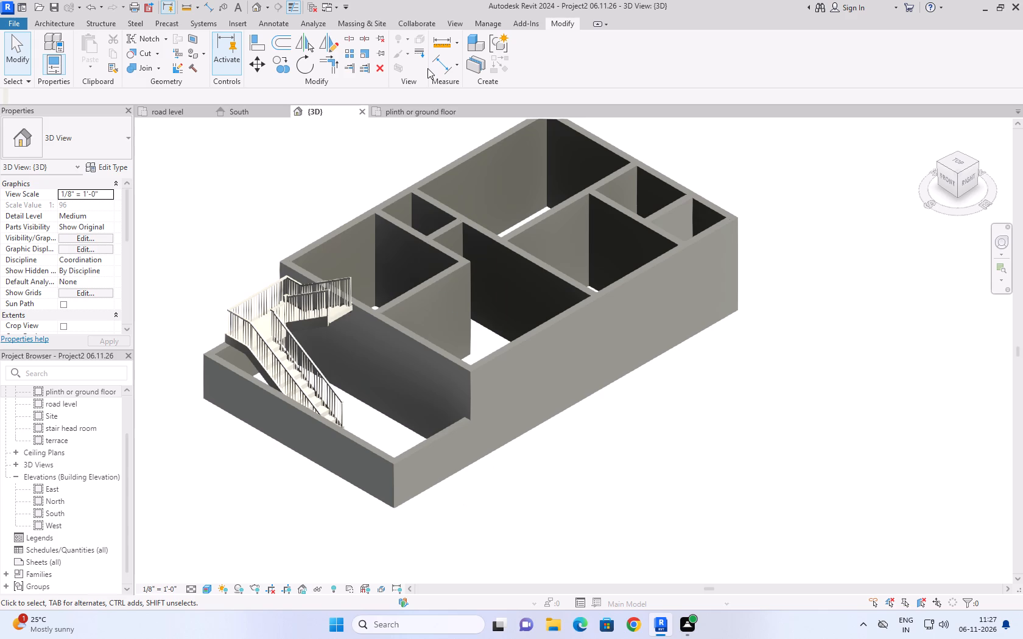
# Compare the front stair area's walls and the house's front wall between the plinth or ground floor plan and the 3D view.
pyautogui.click(417, 114)
pyautogui.click(722, 350)
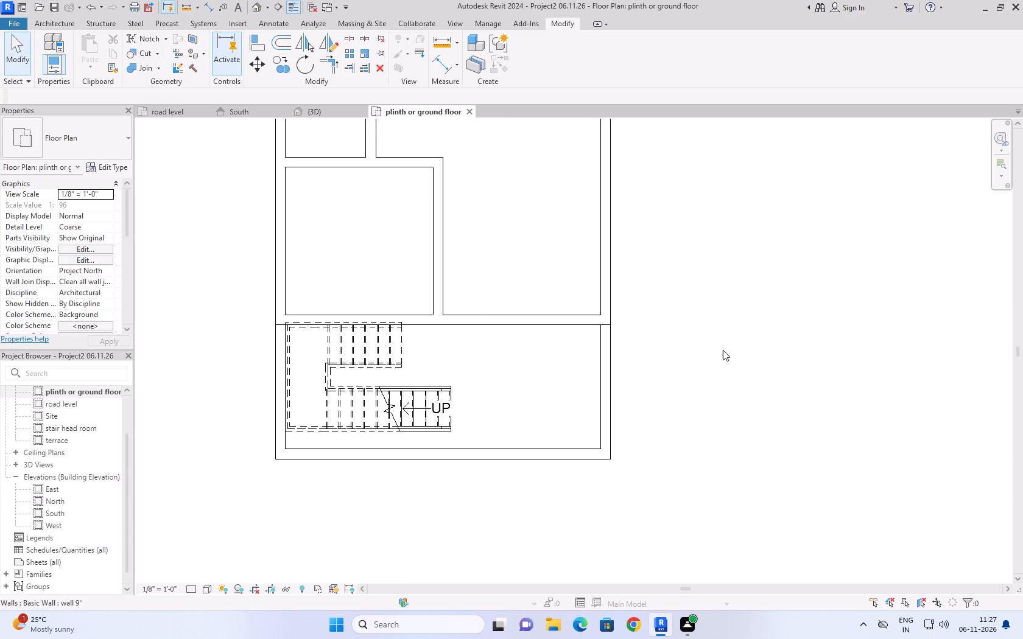
pyautogui.scroll(-3, 687, 417)
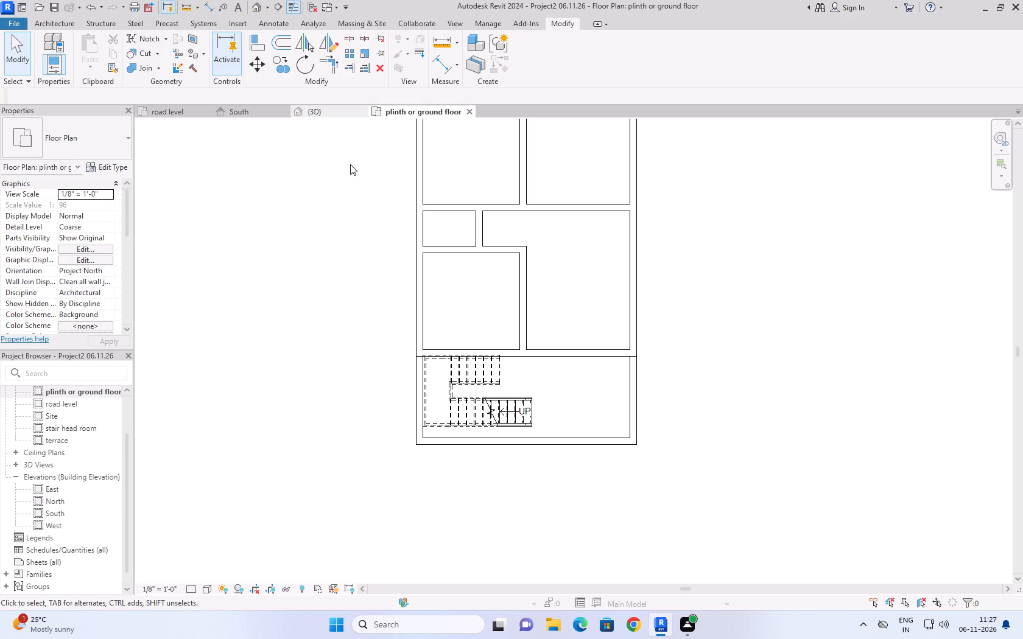
pyautogui.scroll(-4, 664, 396)
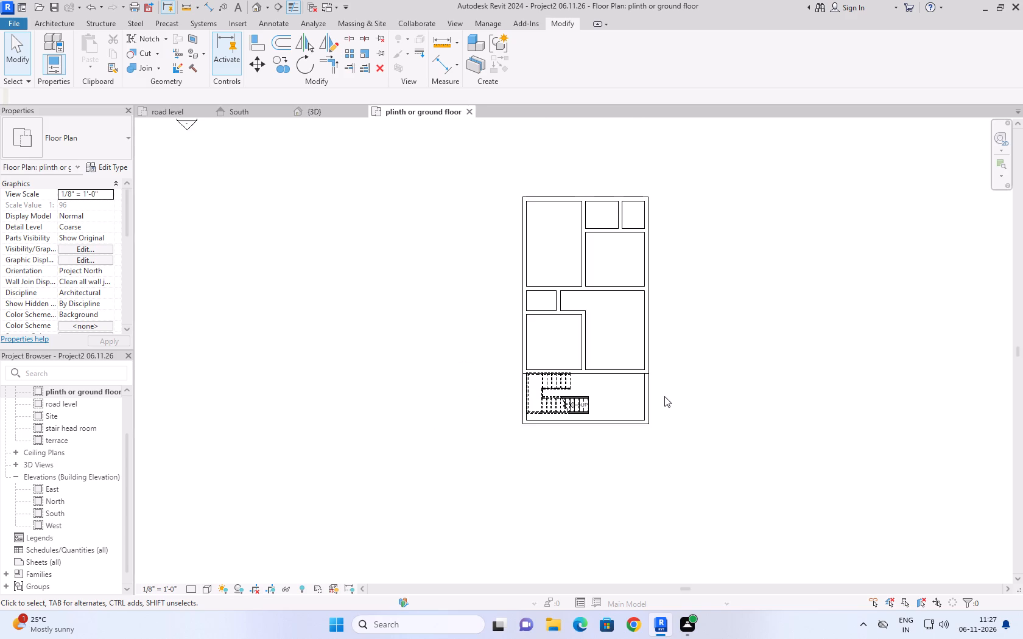
pyautogui.moveTo(703, 308); pyautogui.dragTo(652, 332, button='middle')
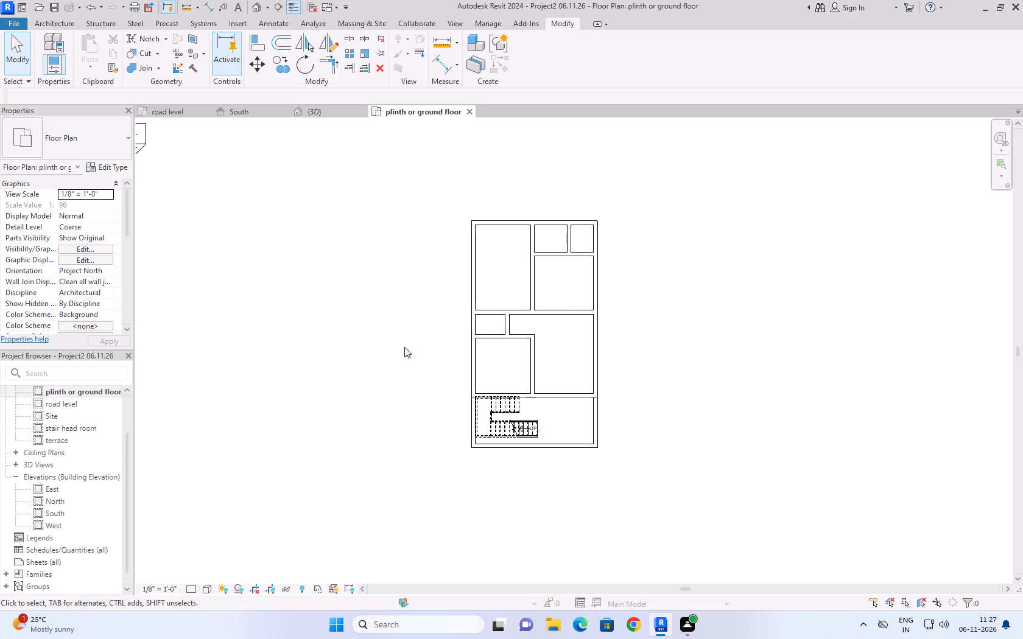
pyautogui.click(322, 105)
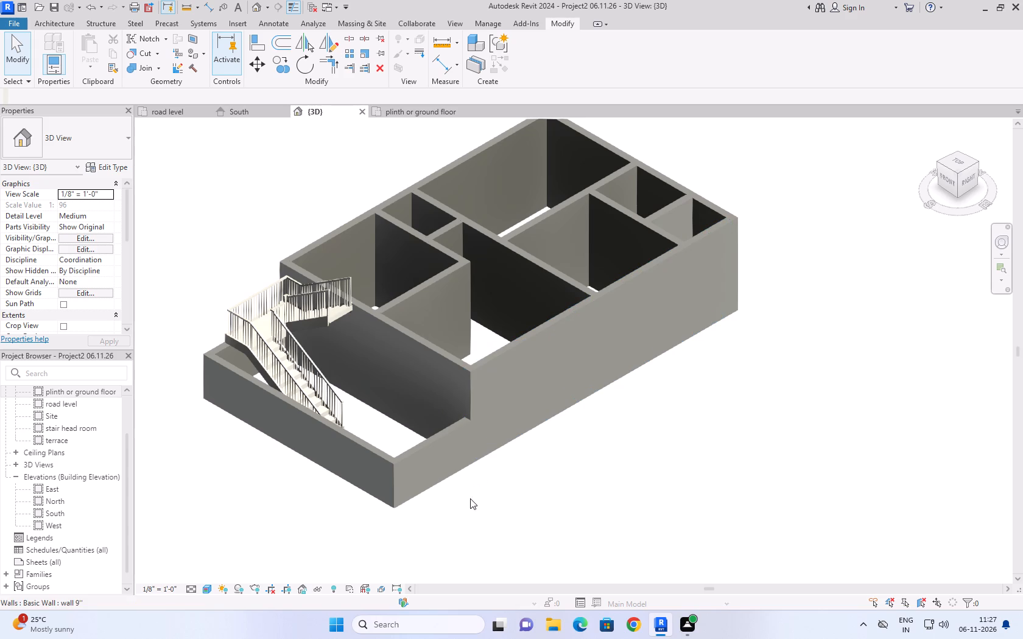
pyautogui.scroll(-2, 568, 526)
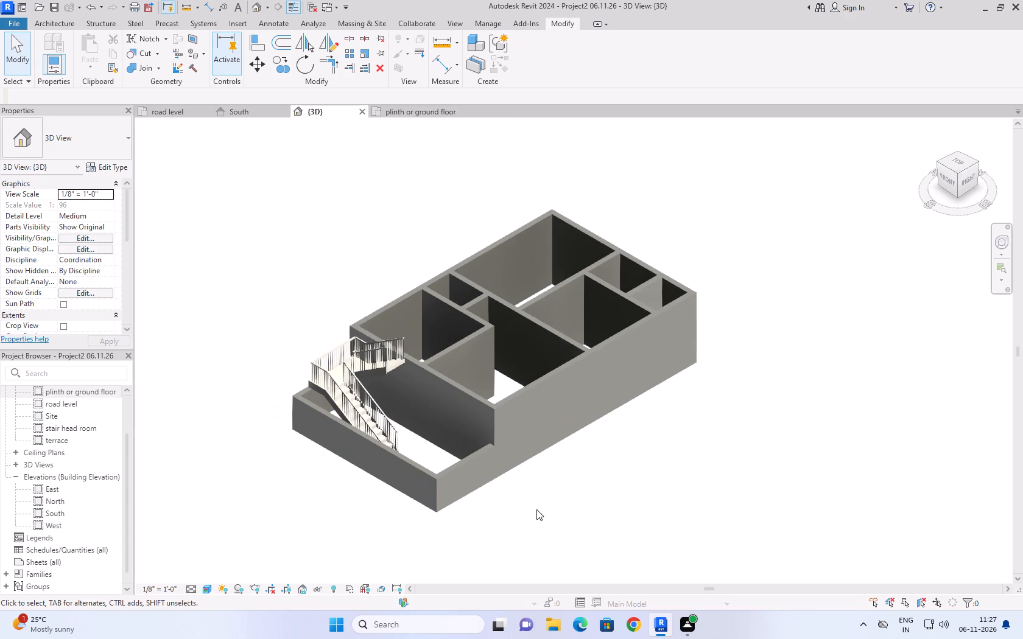
pyautogui.scroll(3, 456, 453)
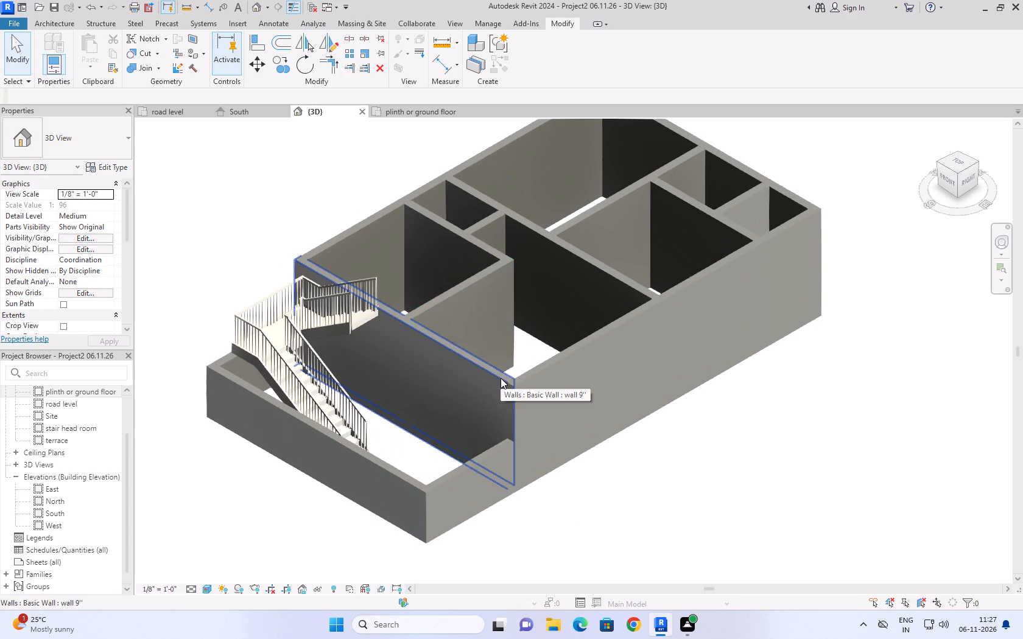
pyautogui.click(501, 378)
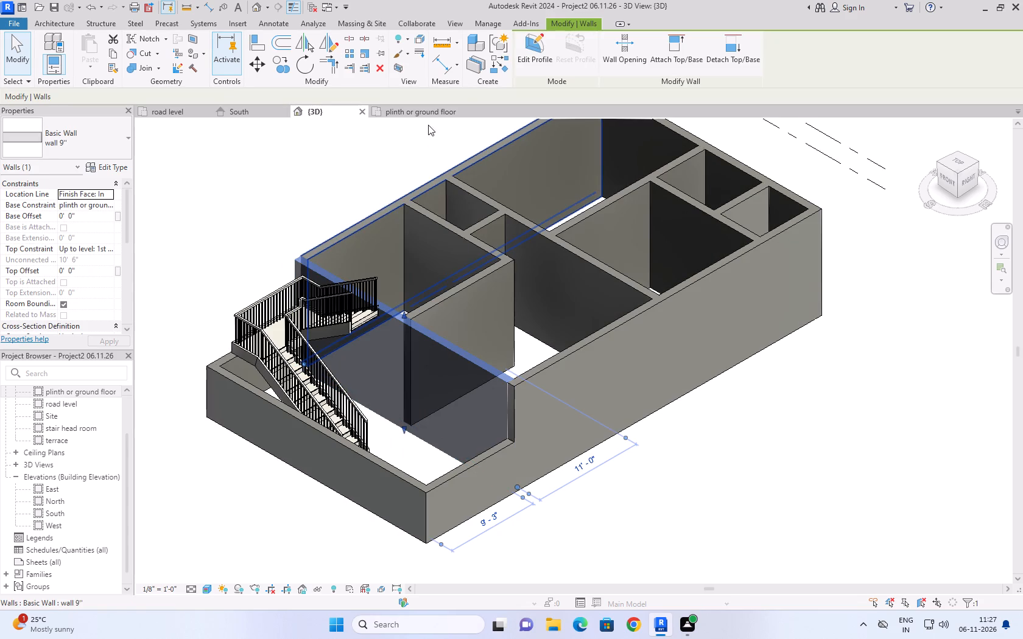
pyautogui.click(425, 110)
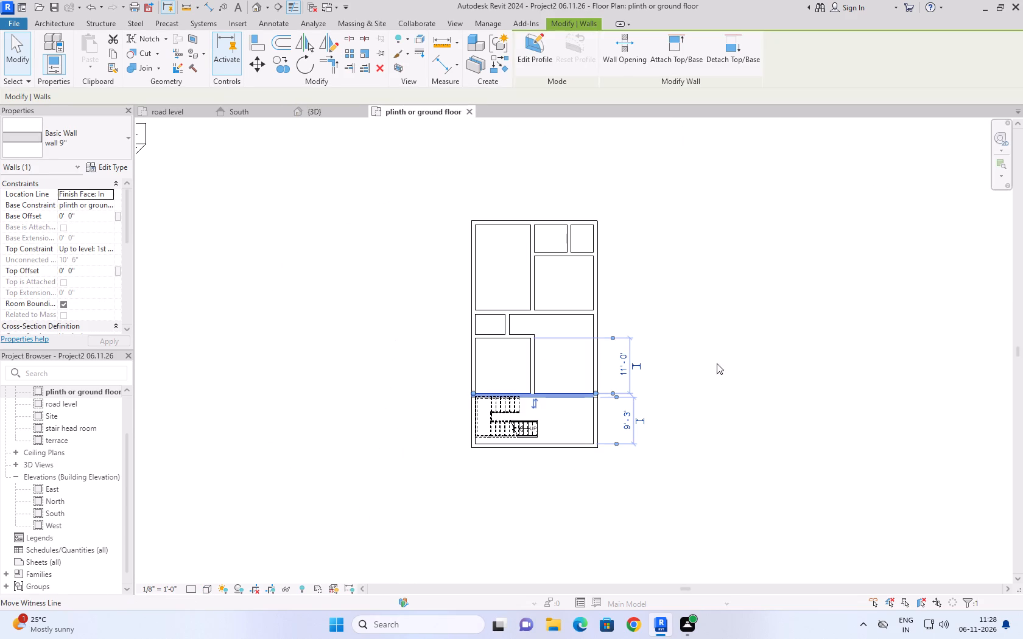
pyautogui.click(723, 346)
pyautogui.scroll(3, 694, 390)
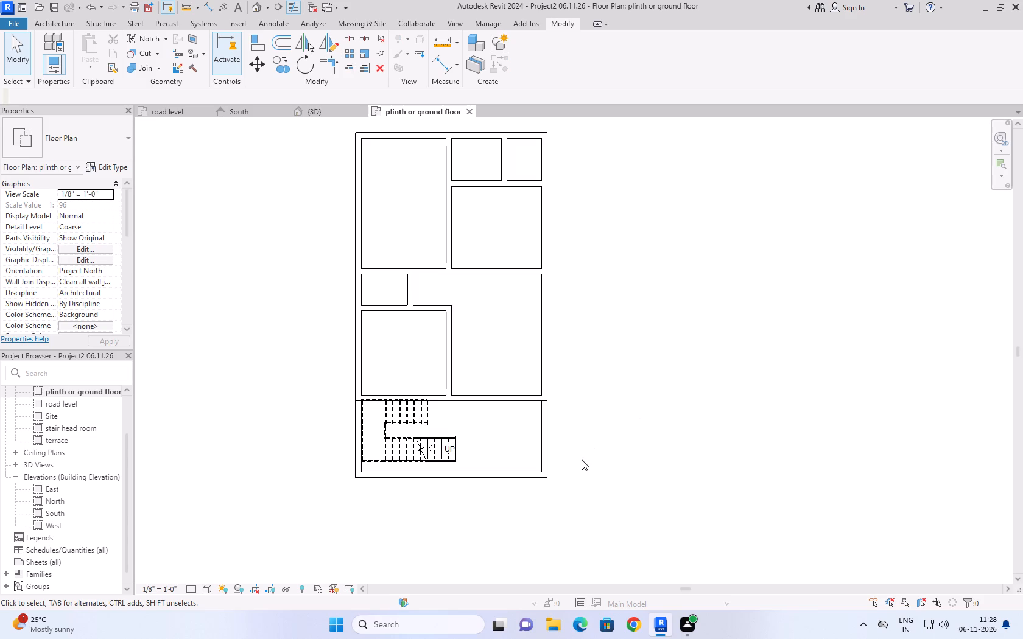
pyautogui.scroll(1, 582, 459)
pyautogui.scroll(-2, 582, 459)
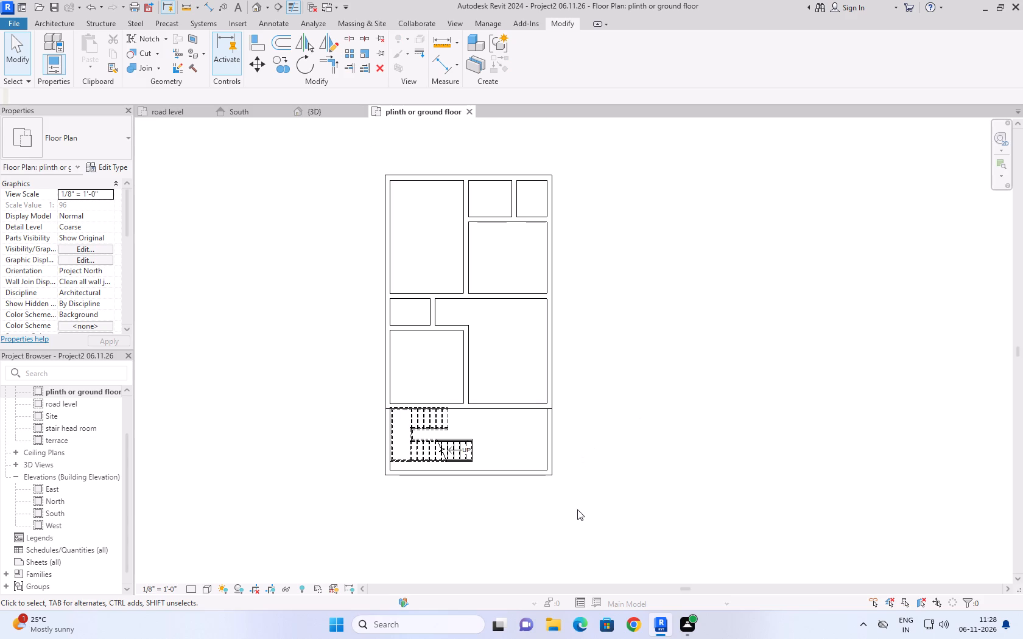
pyautogui.scroll(3, 487, 491)
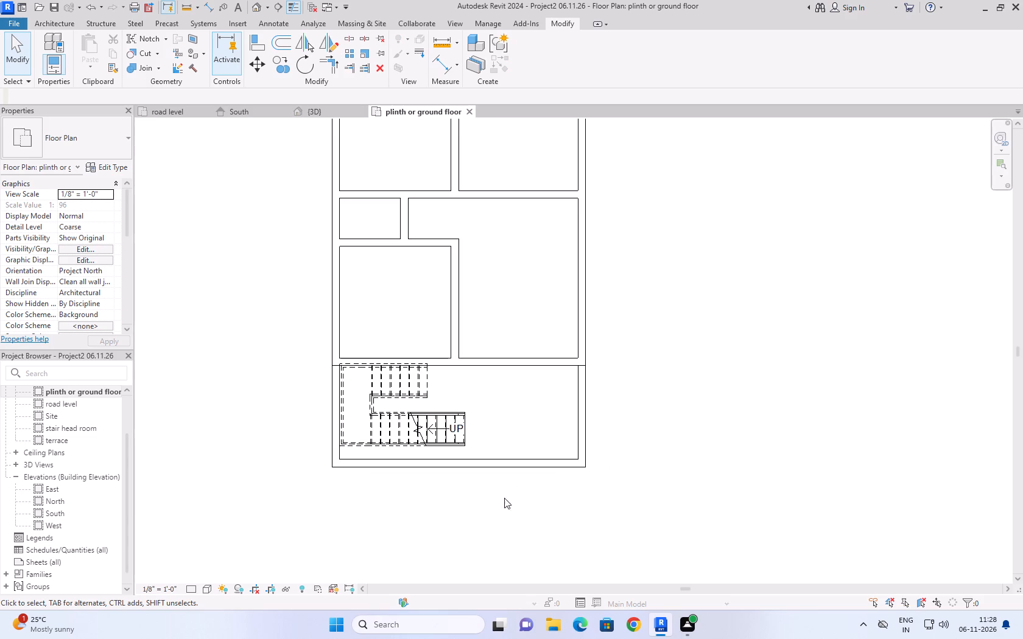
pyautogui.scroll(-3, 765, 460)
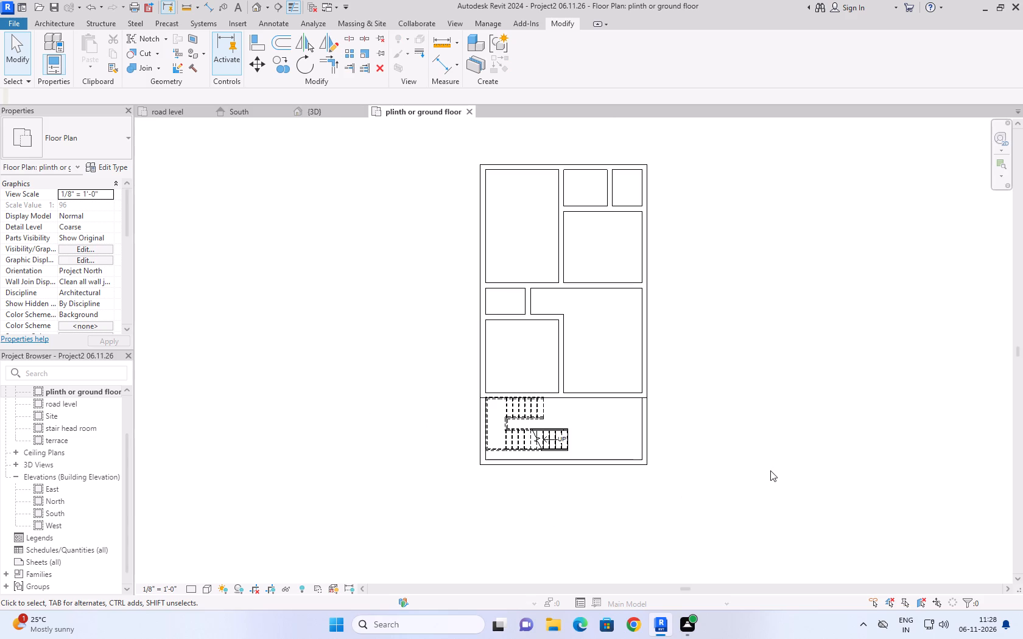
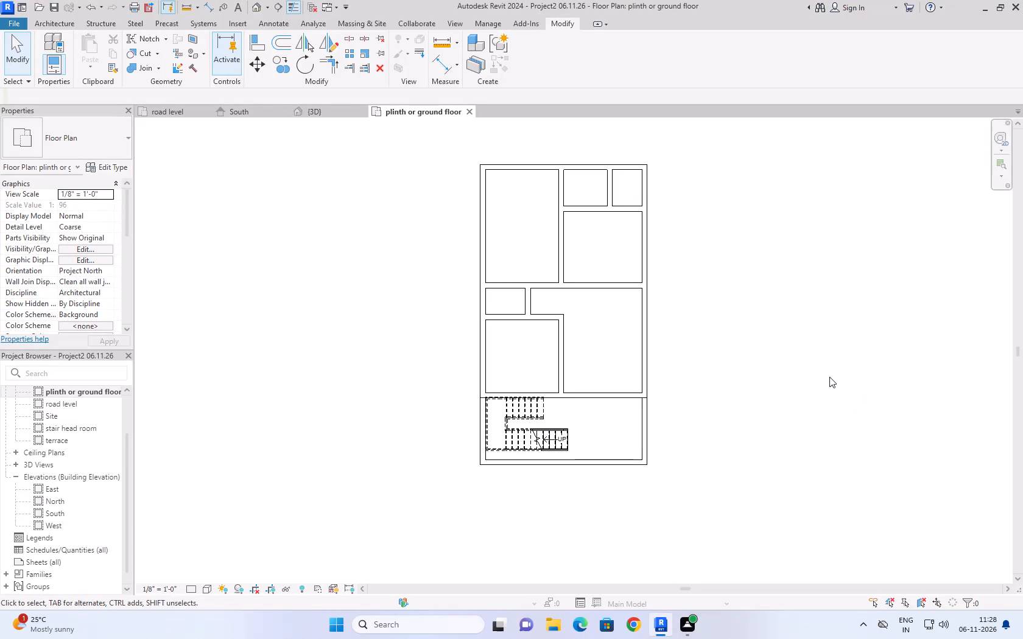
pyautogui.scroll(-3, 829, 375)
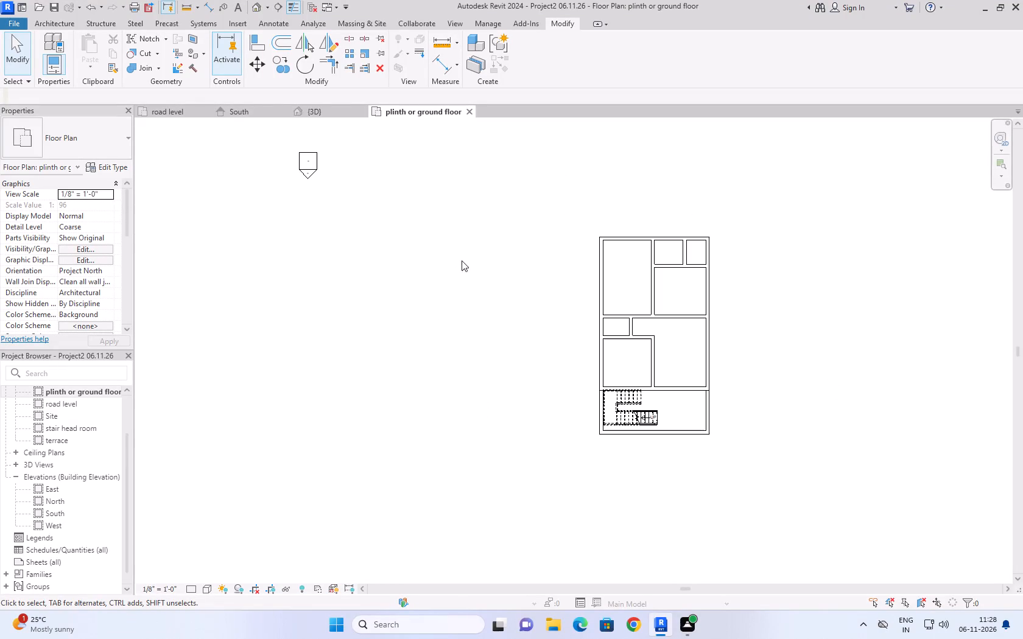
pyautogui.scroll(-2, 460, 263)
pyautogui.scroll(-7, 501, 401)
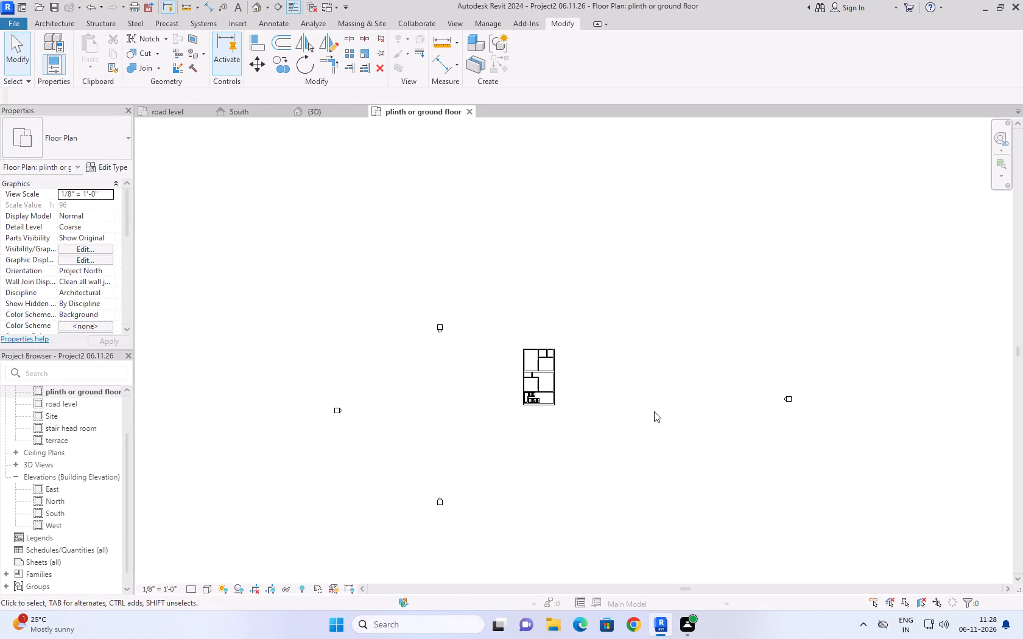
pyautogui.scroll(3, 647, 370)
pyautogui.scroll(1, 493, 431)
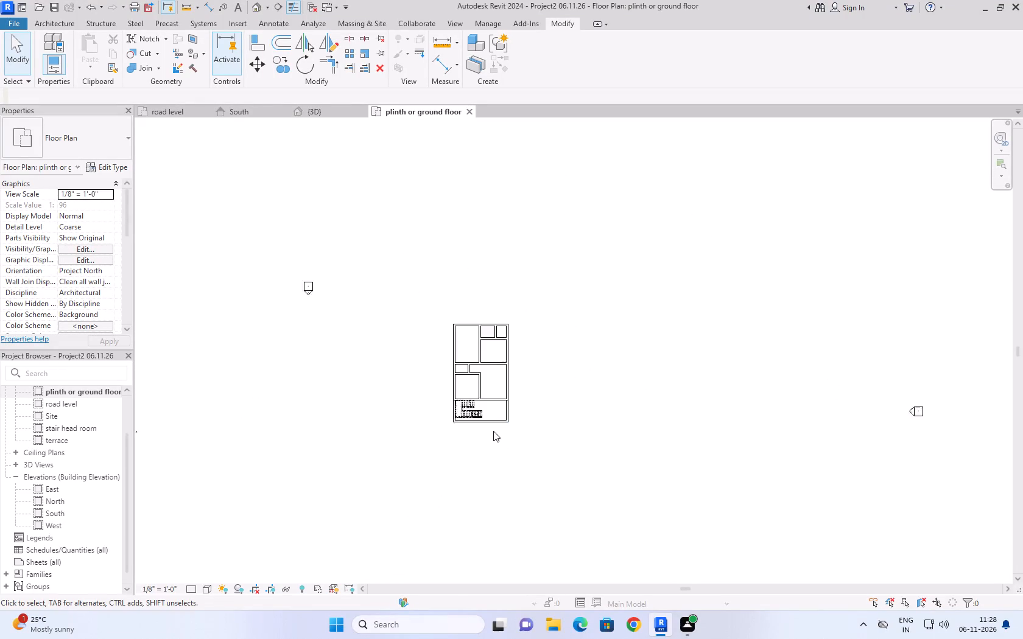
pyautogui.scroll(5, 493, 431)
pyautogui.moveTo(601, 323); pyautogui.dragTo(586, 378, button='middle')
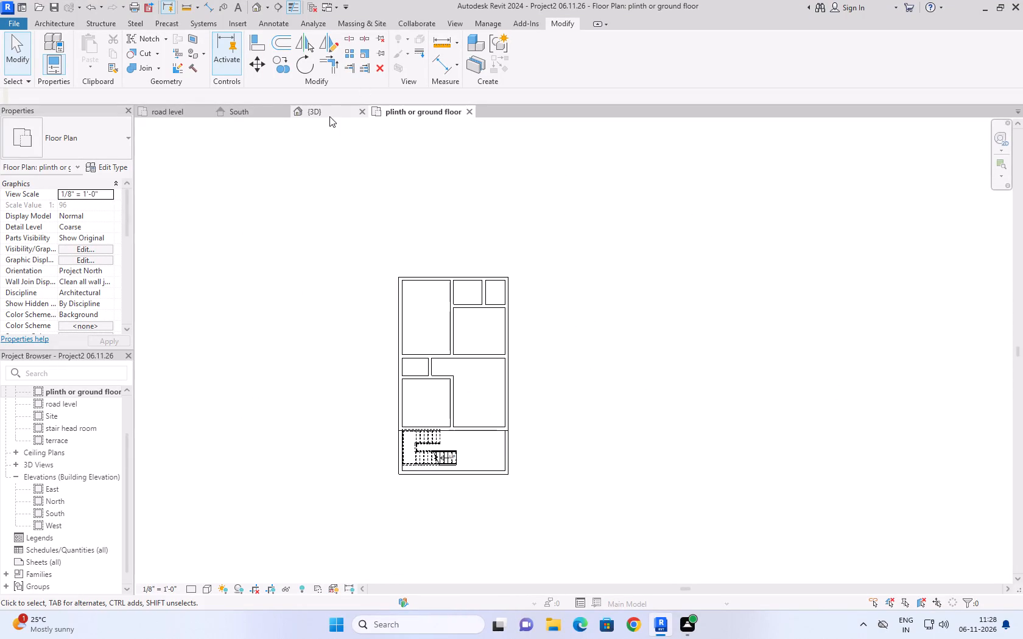
# Examine the house's right side in the 3D view, comparing the stair area's low wall and the house wall with the levels.
pyautogui.click(326, 112)
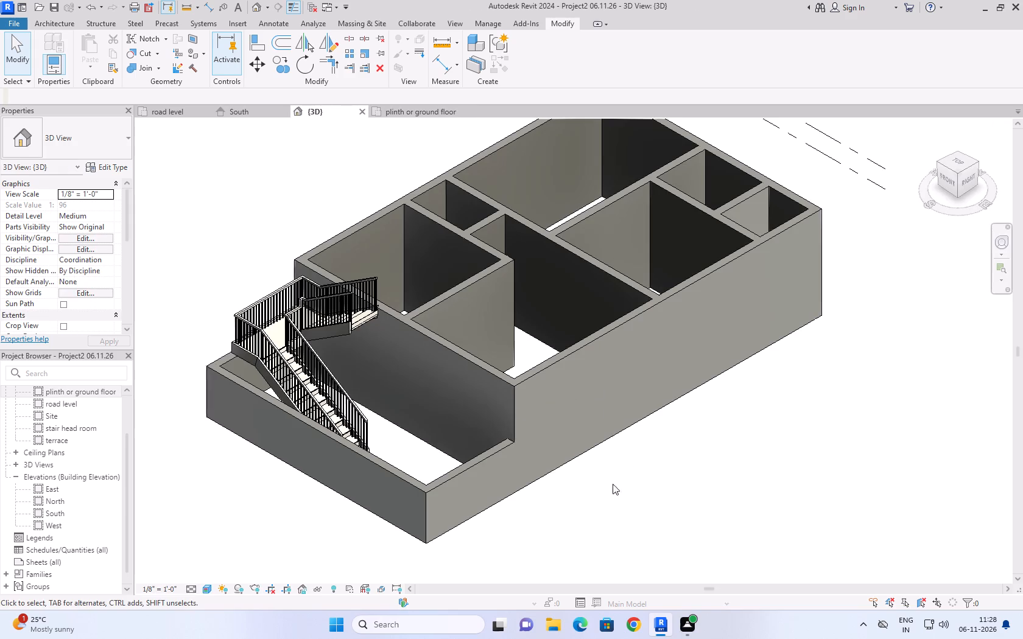
pyautogui.click(966, 178)
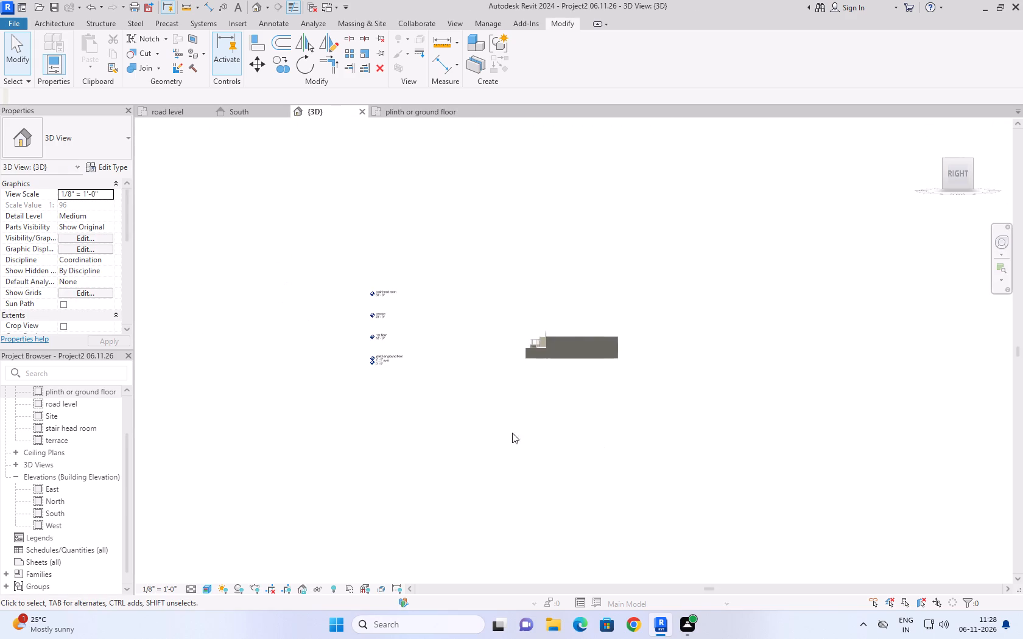
pyautogui.scroll(8, 552, 358)
pyautogui.scroll(4, 684, 440)
pyautogui.scroll(-5, 684, 440)
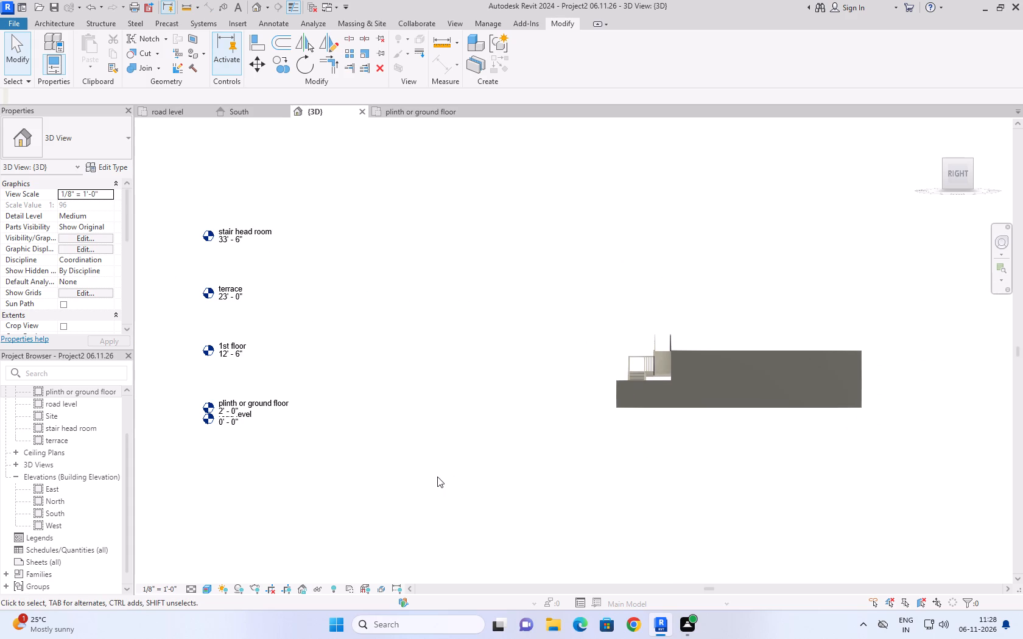
pyautogui.scroll(5, 433, 477)
pyautogui.scroll(-8, 405, 435)
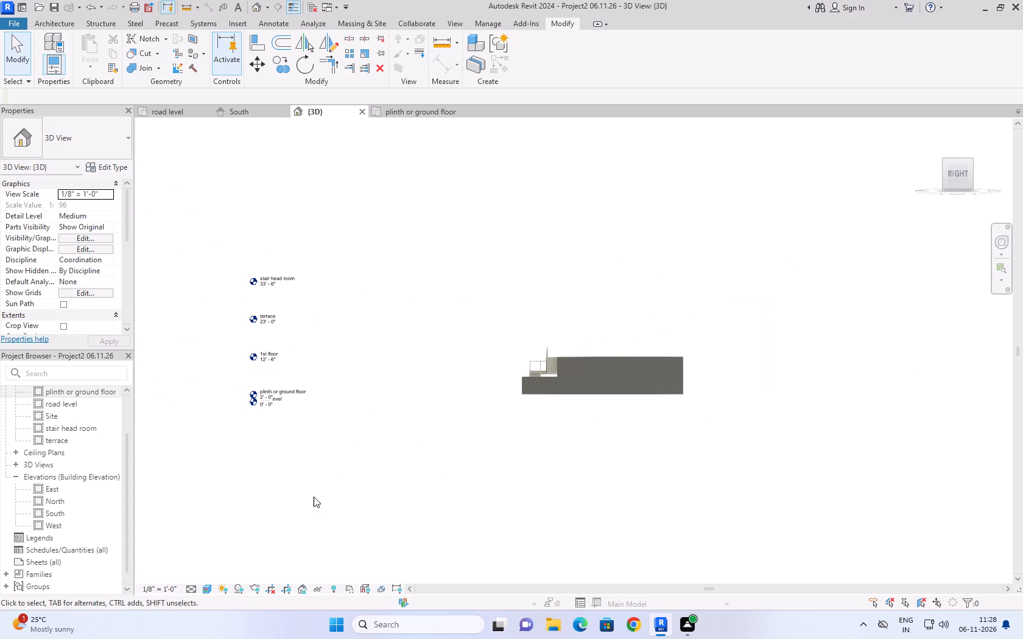
pyautogui.click(210, 590)
pyautogui.click(219, 575)
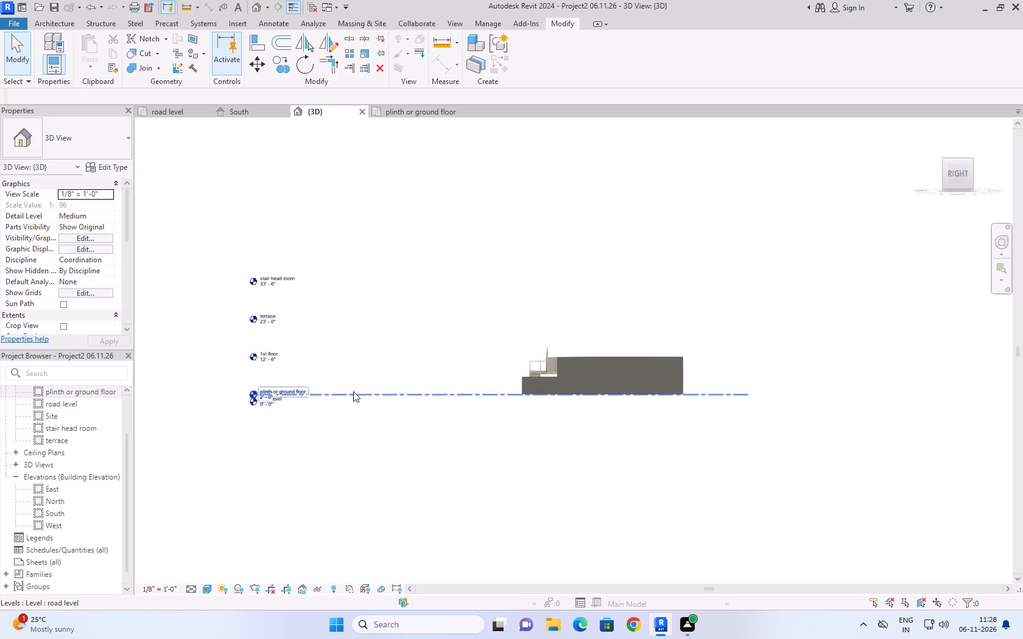
pyautogui.click(401, 492)
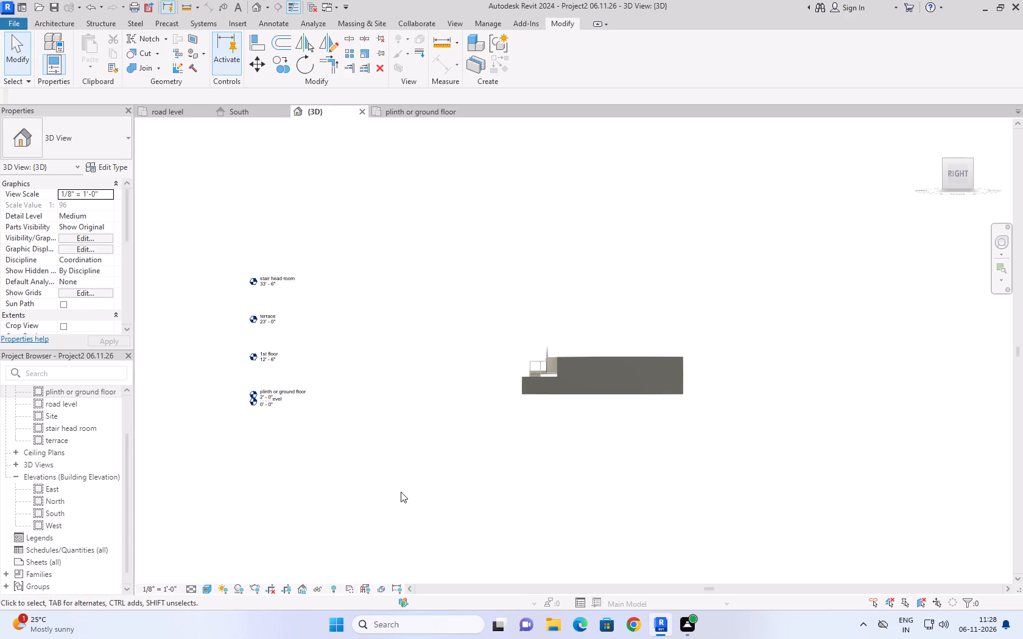
pyautogui.scroll(11, 591, 394)
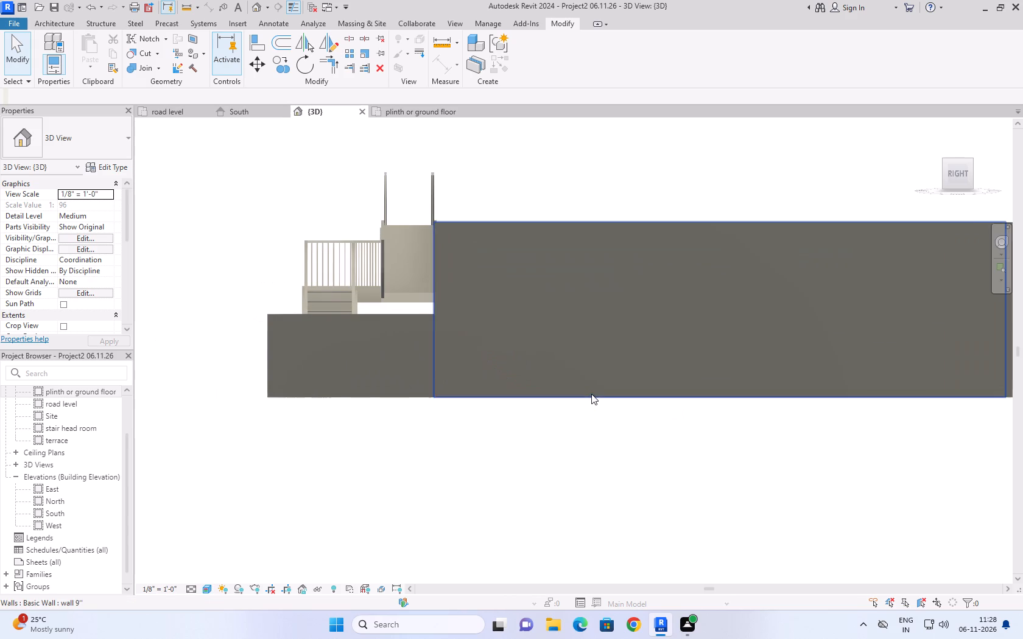
pyautogui.moveTo(515, 189); pyautogui.dragTo(494, 236, button='middle')
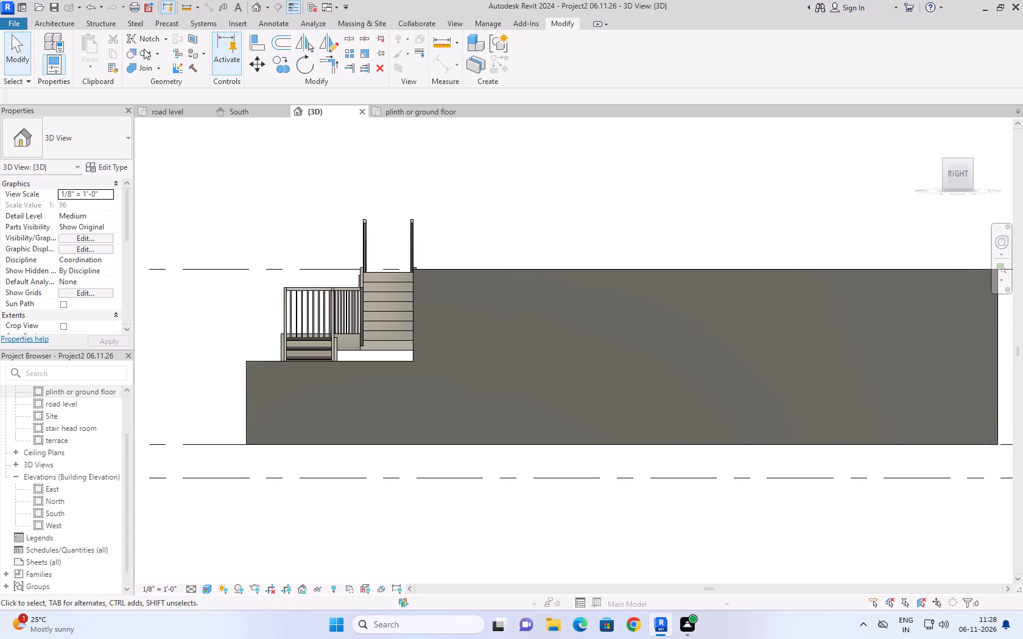
# Start an in-place model component in the Casework category, keeping the default name.
pyautogui.click(44, 22)
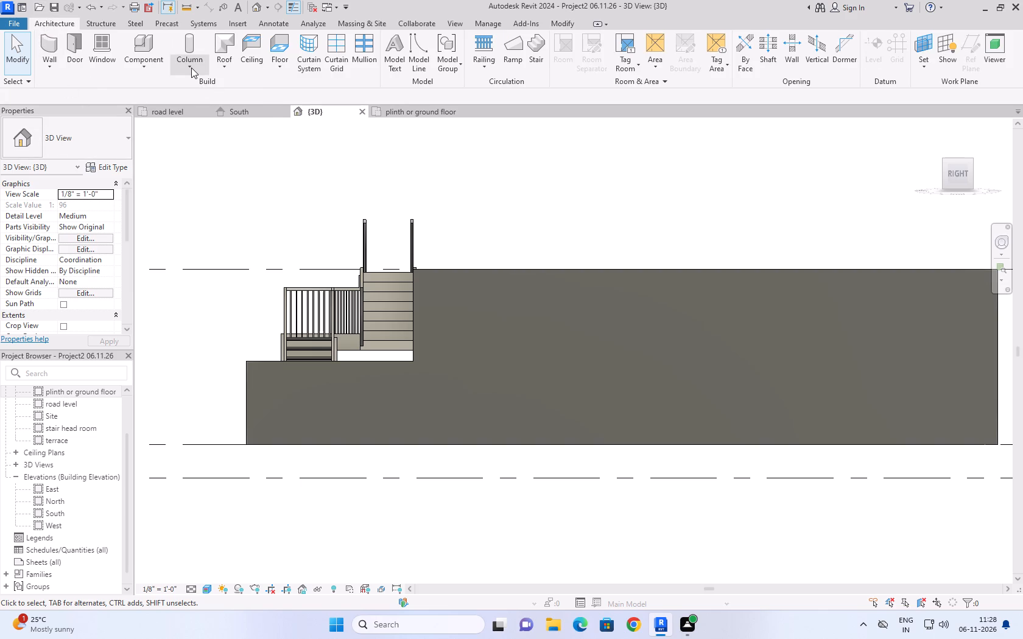
pyautogui.click(157, 72)
pyautogui.click(164, 110)
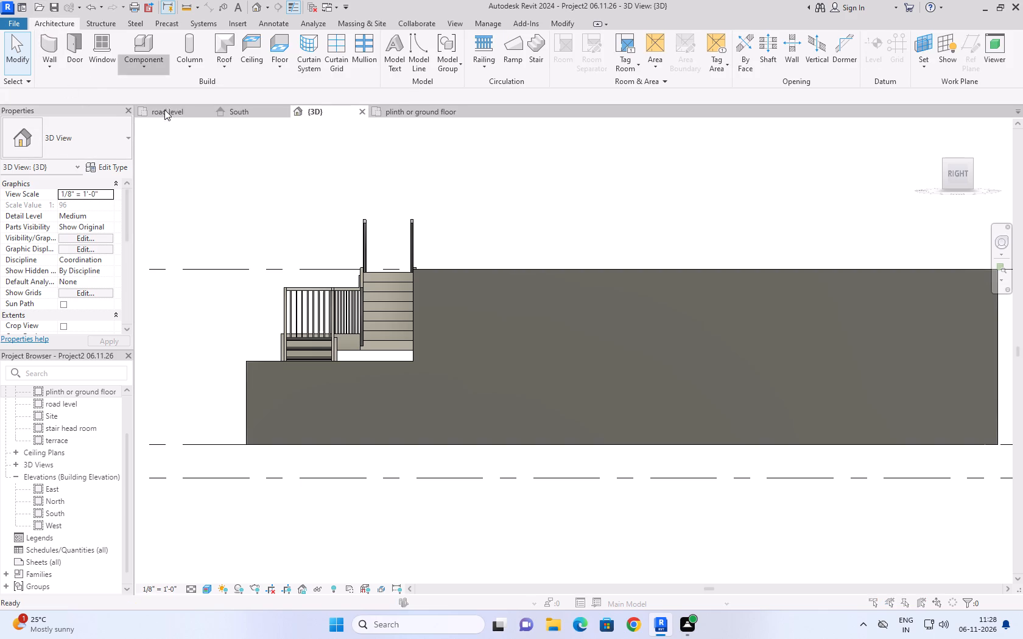
pyautogui.click(460, 264)
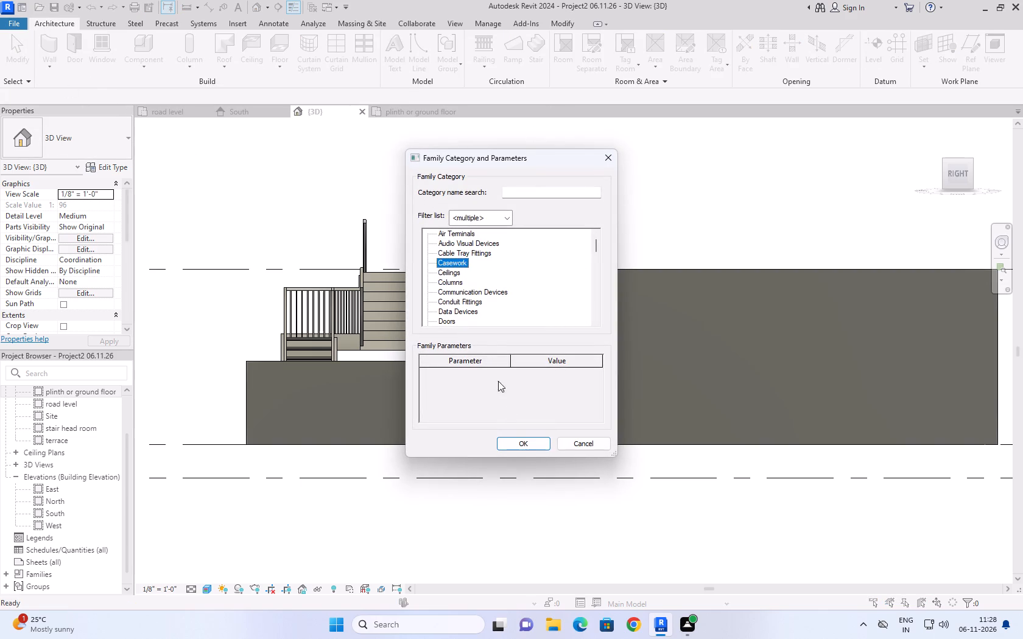
pyautogui.click(518, 442)
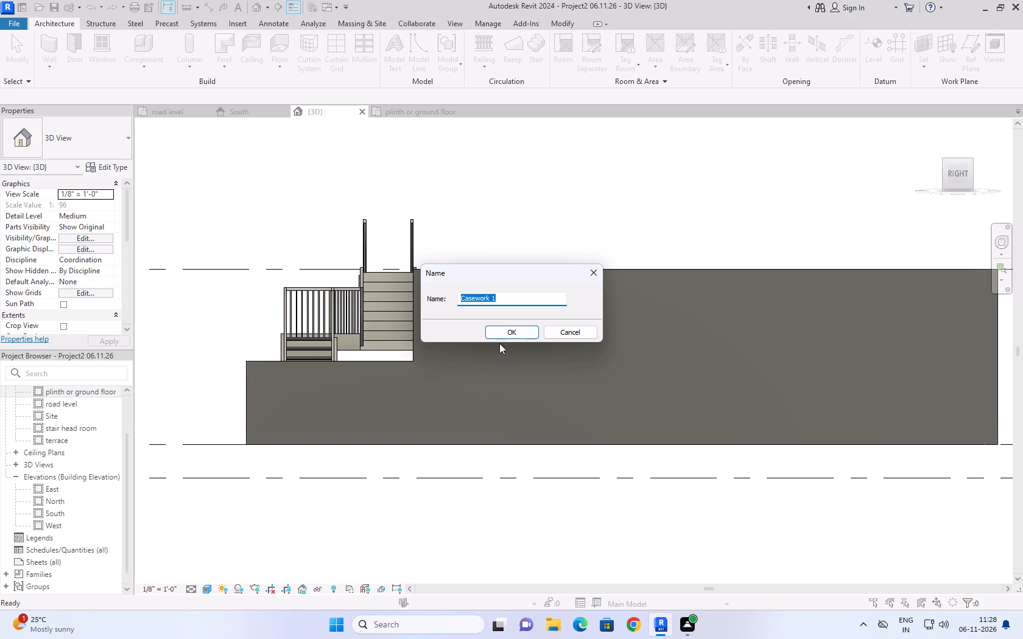
pyautogui.click(501, 330)
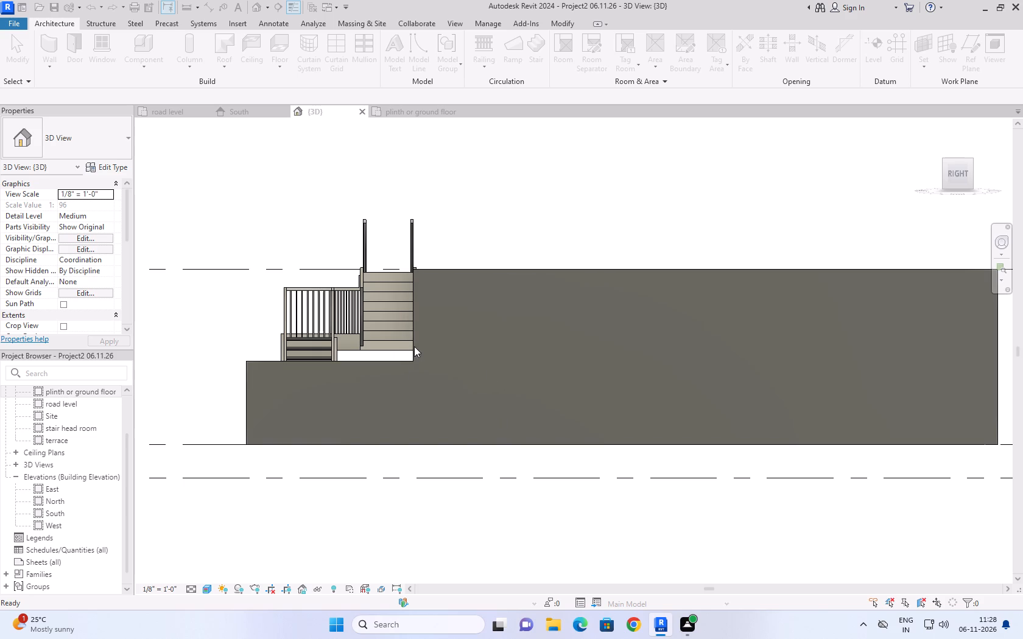
# Set the work plane by picking the stair's reference plane along the front edge of the house's right side wall.
pyautogui.scroll(8, 420, 354)
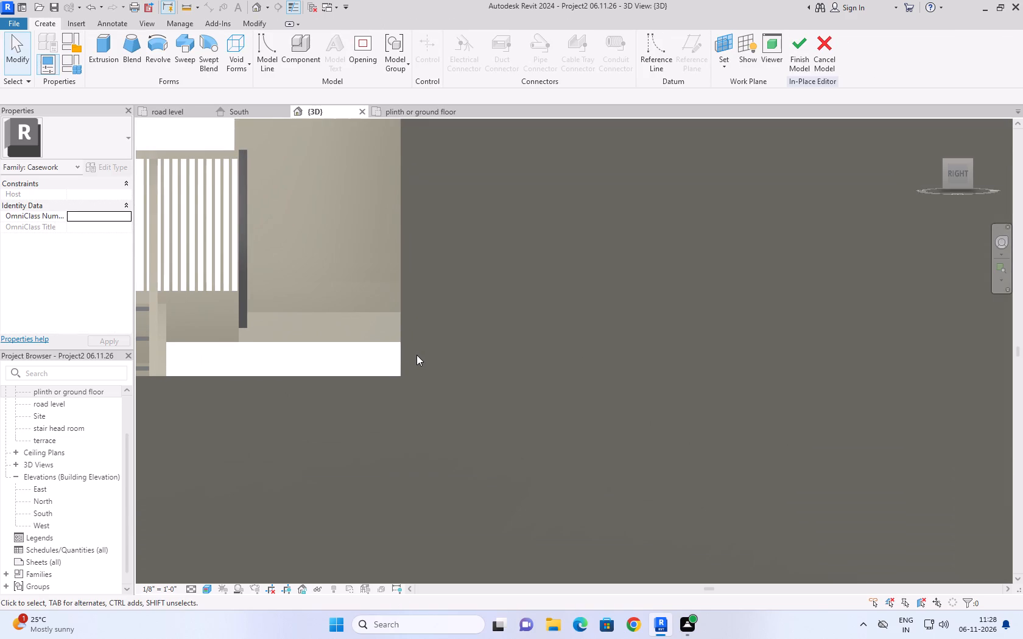
pyautogui.scroll(-7, 410, 362)
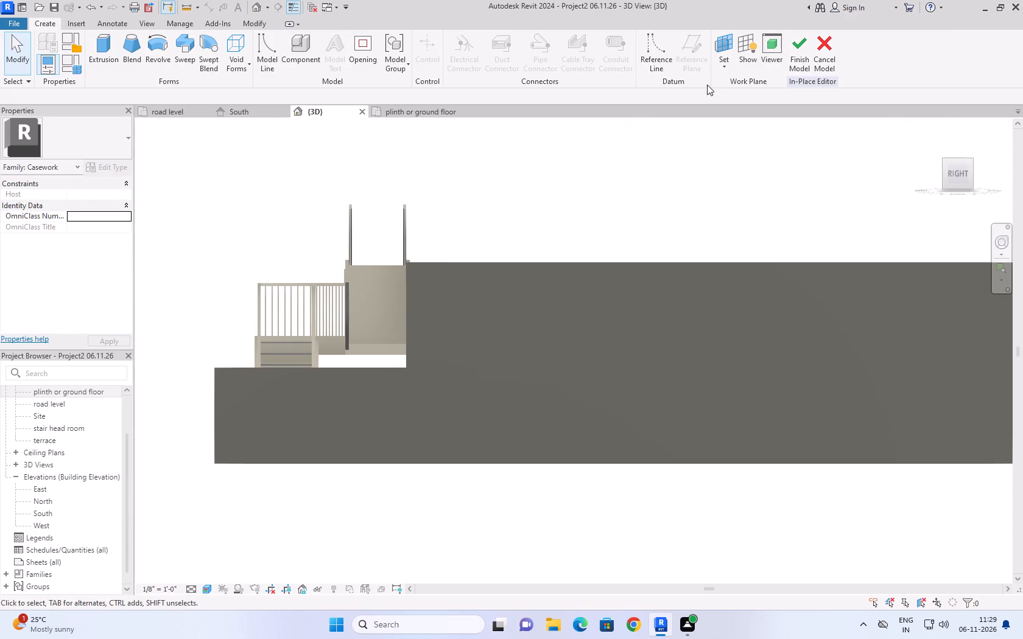
pyautogui.click(722, 58)
pyautogui.click(739, 87)
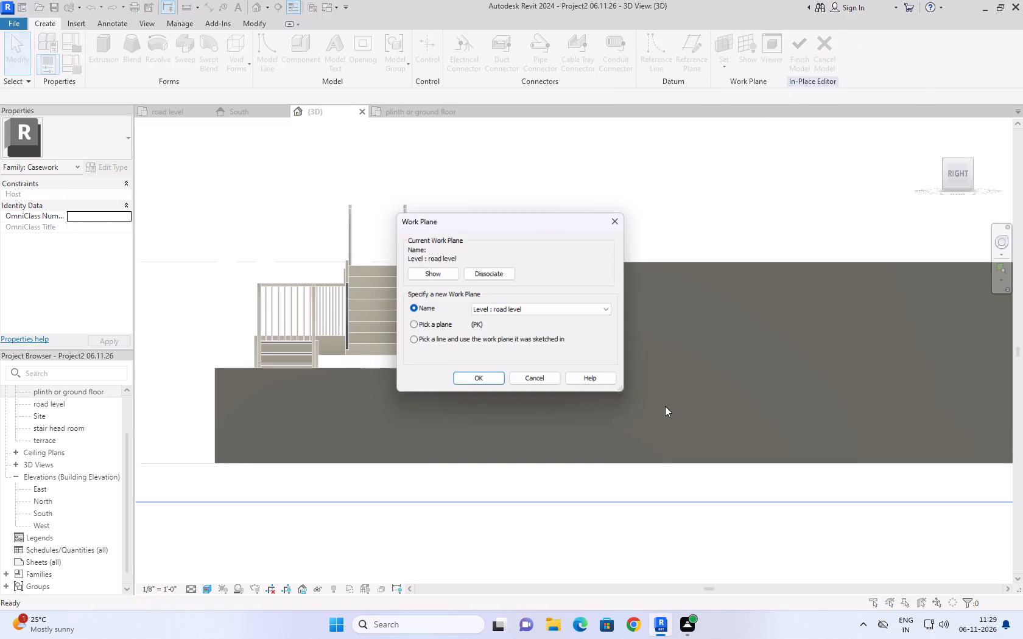
pyautogui.click(440, 327)
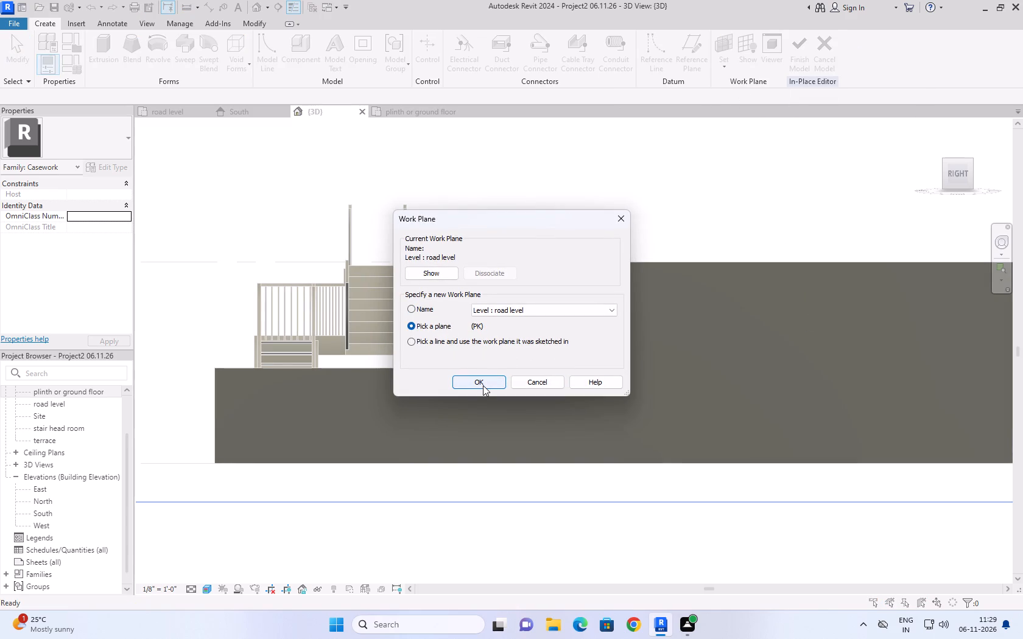
pyautogui.click(534, 310)
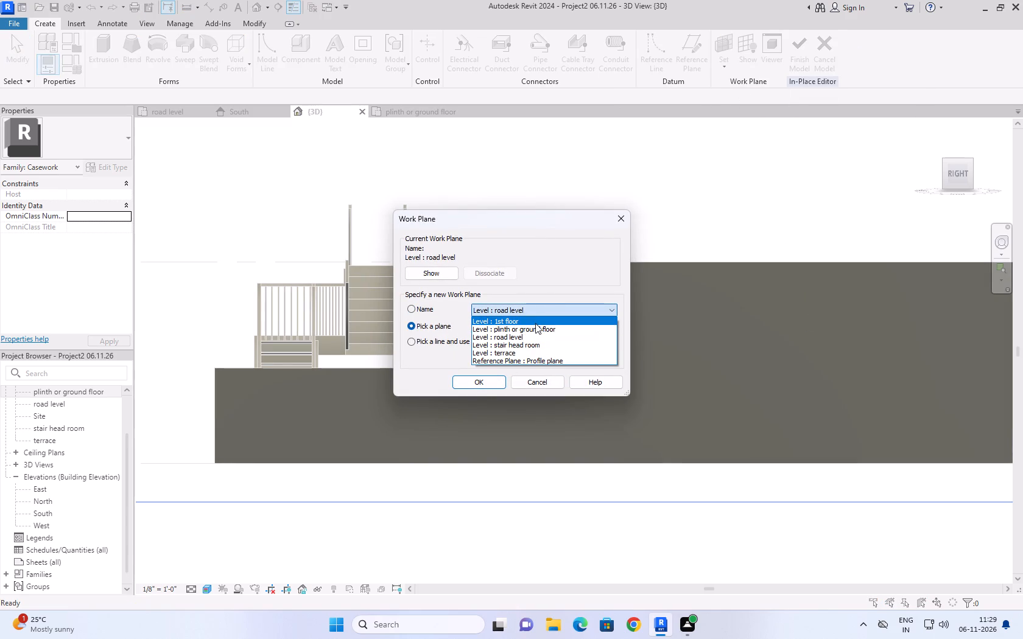
pyautogui.click(535, 311)
pyautogui.click(494, 384)
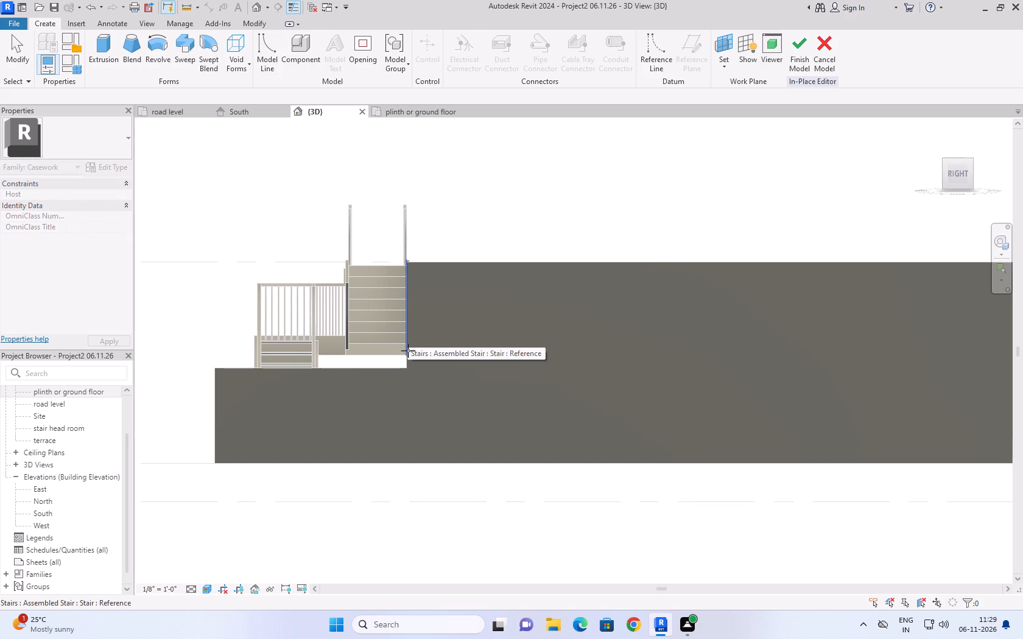
pyautogui.click(408, 354)
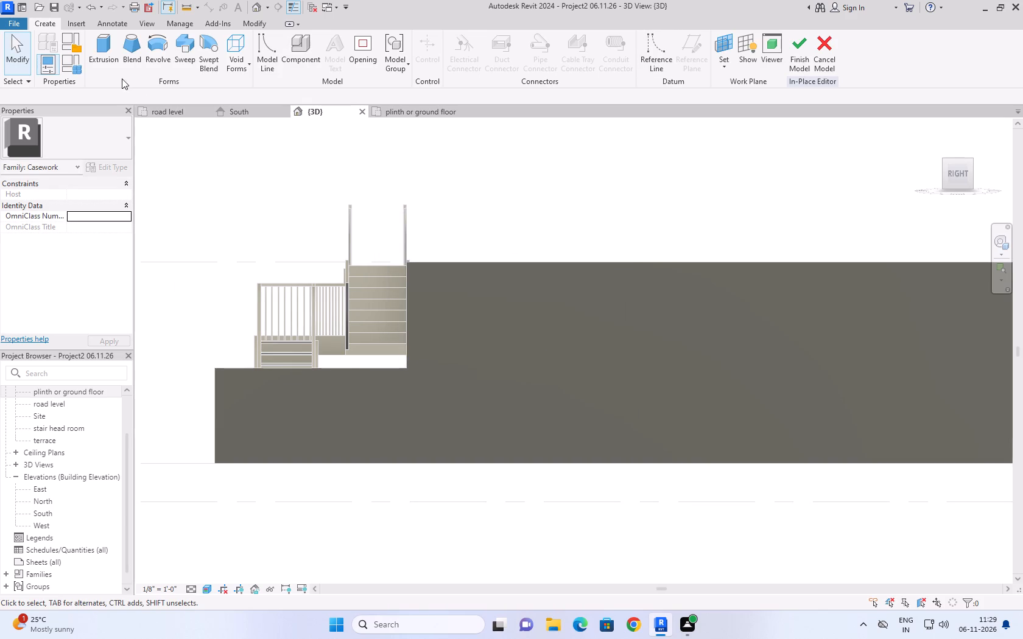
# Start an extrusion in the in-place component, sketching its profile with straight lines.
pyautogui.click(102, 51)
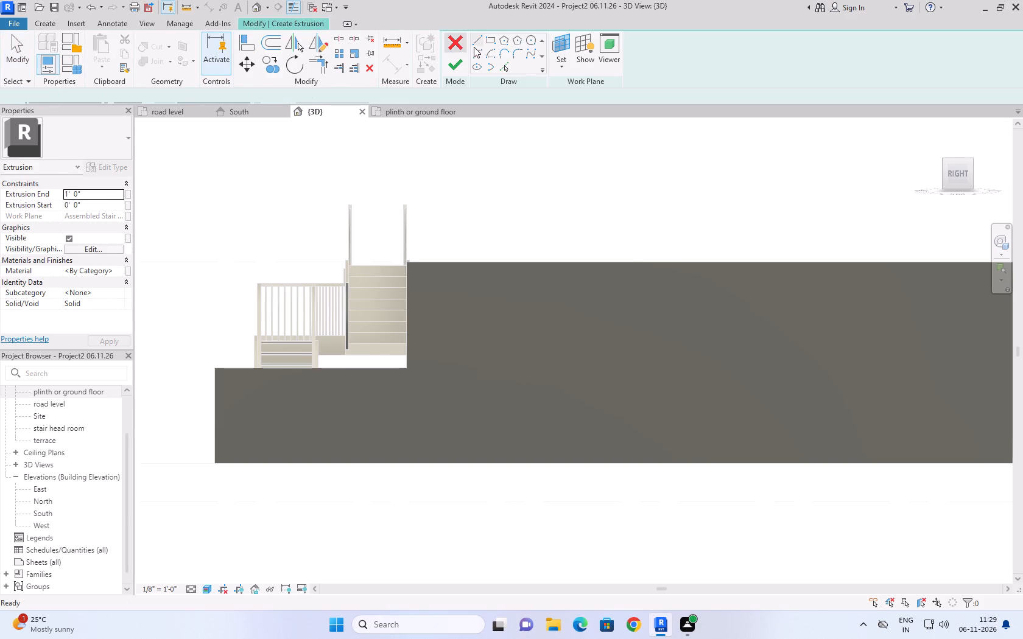
pyautogui.click(474, 41)
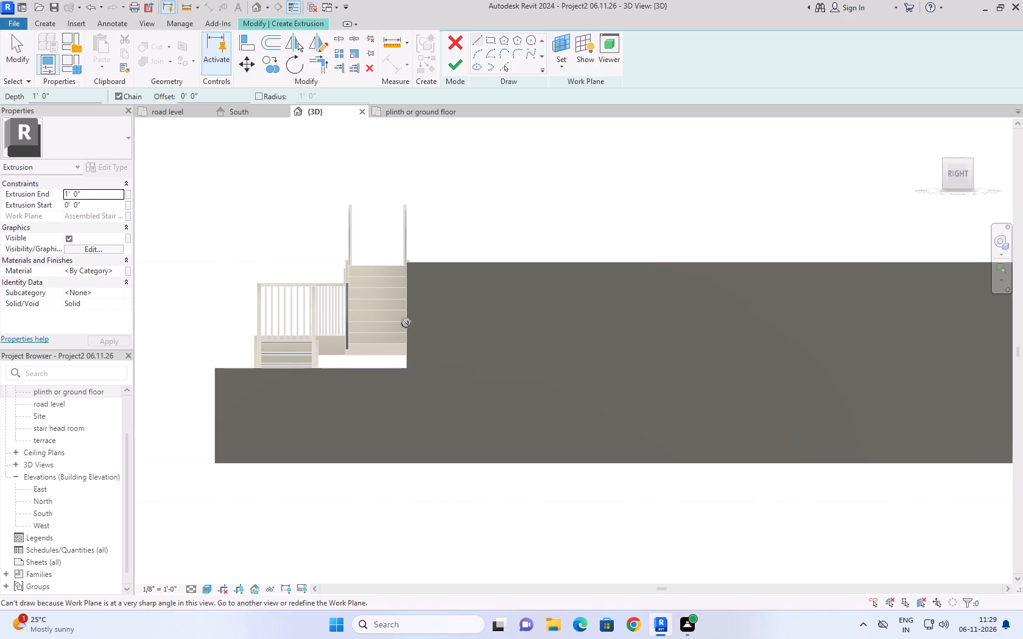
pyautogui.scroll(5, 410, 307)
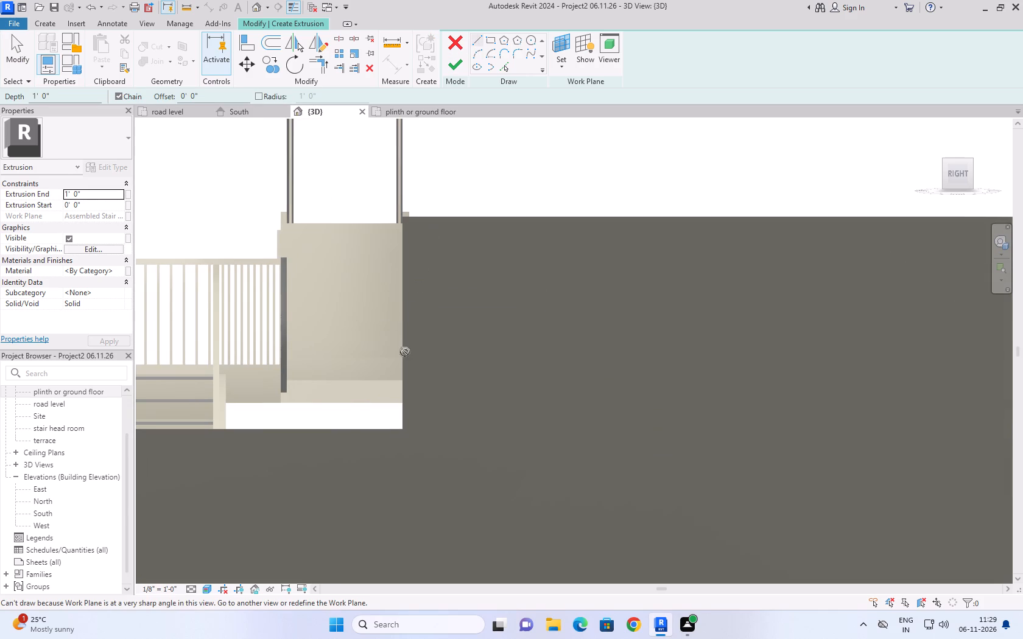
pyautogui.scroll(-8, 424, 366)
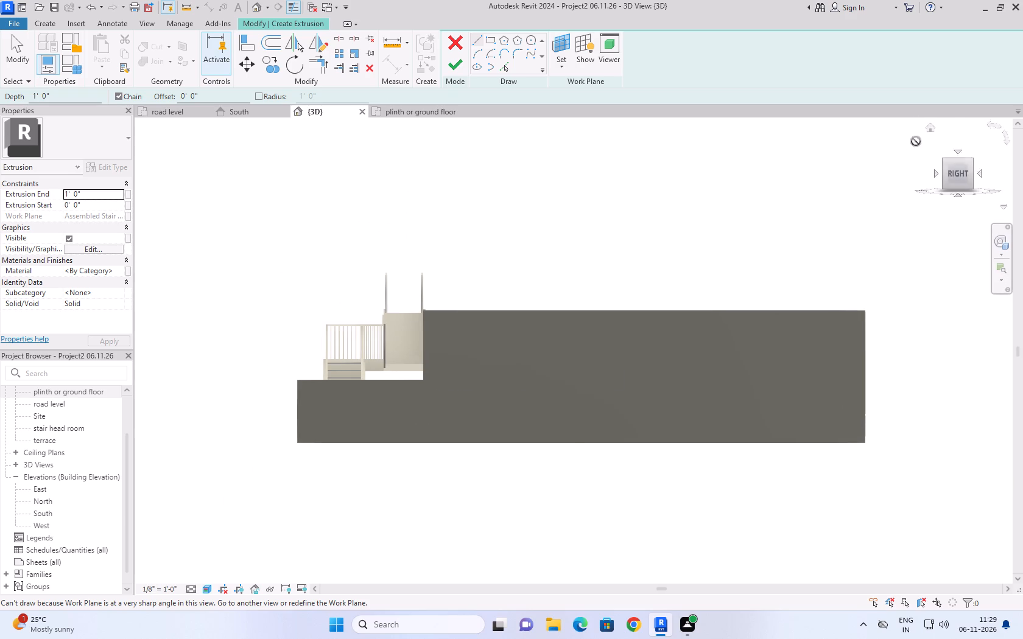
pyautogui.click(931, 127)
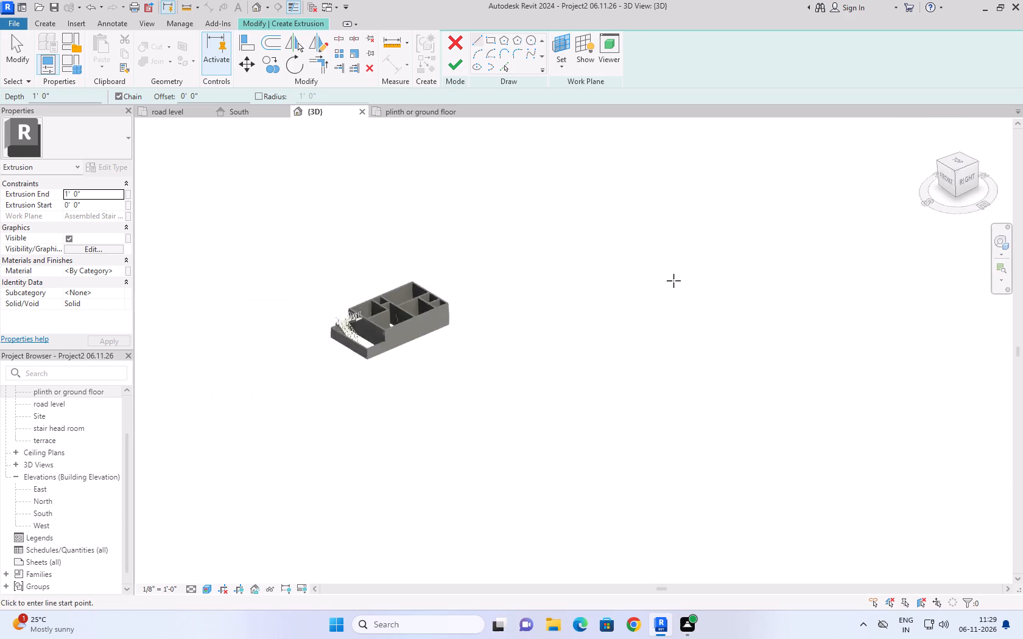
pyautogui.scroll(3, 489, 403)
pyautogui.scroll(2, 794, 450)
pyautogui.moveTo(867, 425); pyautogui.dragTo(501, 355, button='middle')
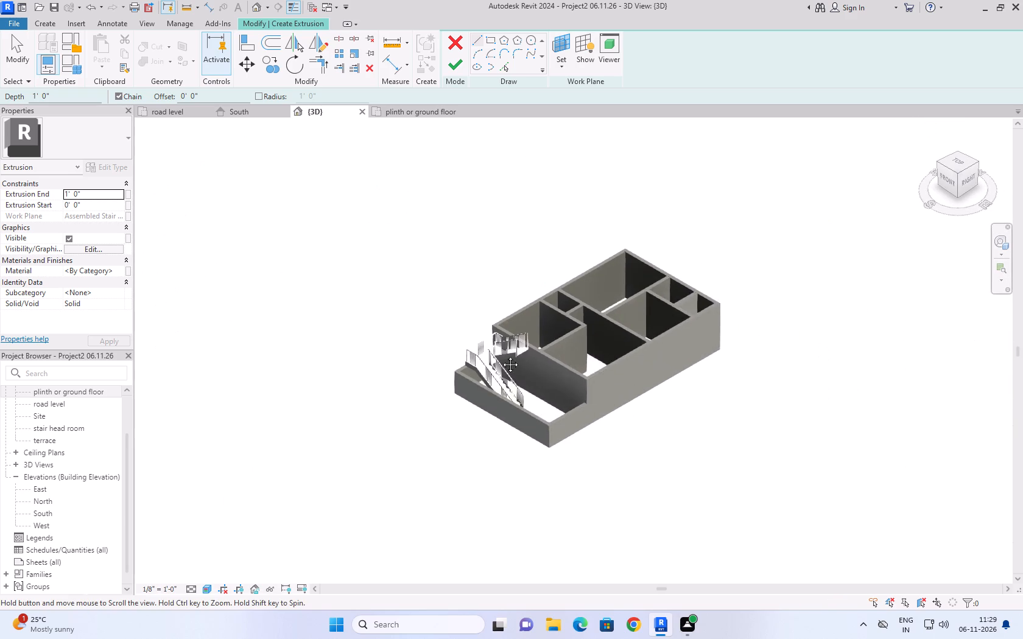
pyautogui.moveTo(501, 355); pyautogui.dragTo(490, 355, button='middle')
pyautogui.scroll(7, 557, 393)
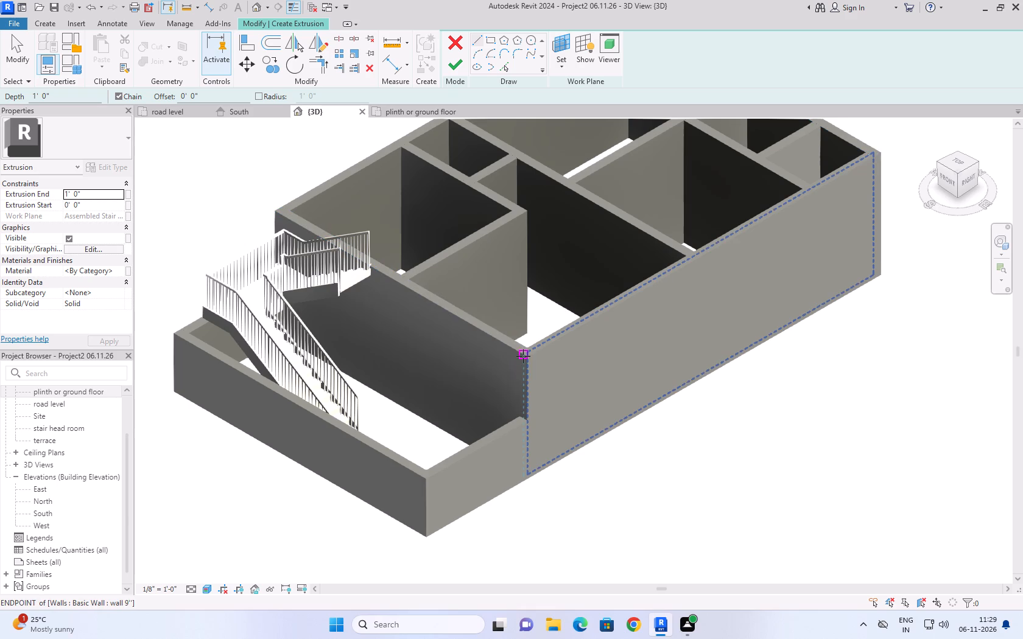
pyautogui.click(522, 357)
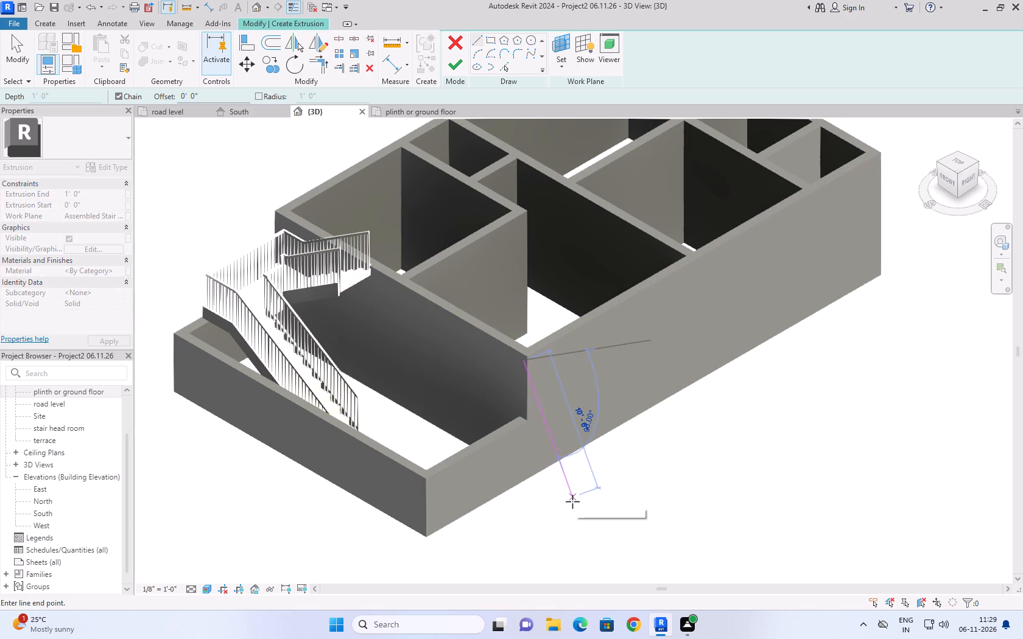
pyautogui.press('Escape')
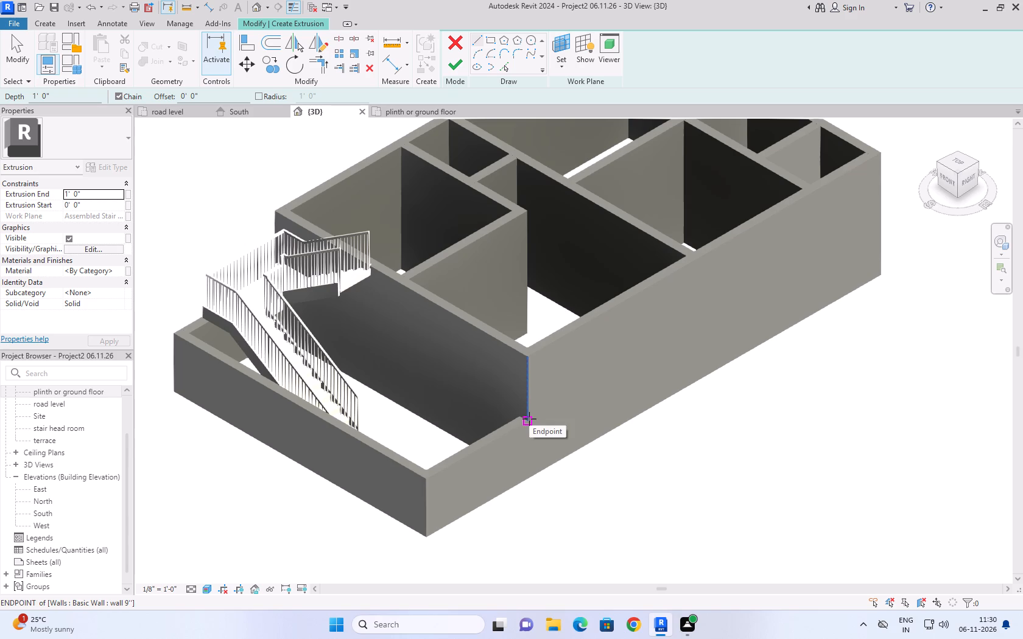
# Reset the extrusion's work plane by picking the 9" wall's face in the right side view, where the low wall meets the house.
pyautogui.click(968, 183)
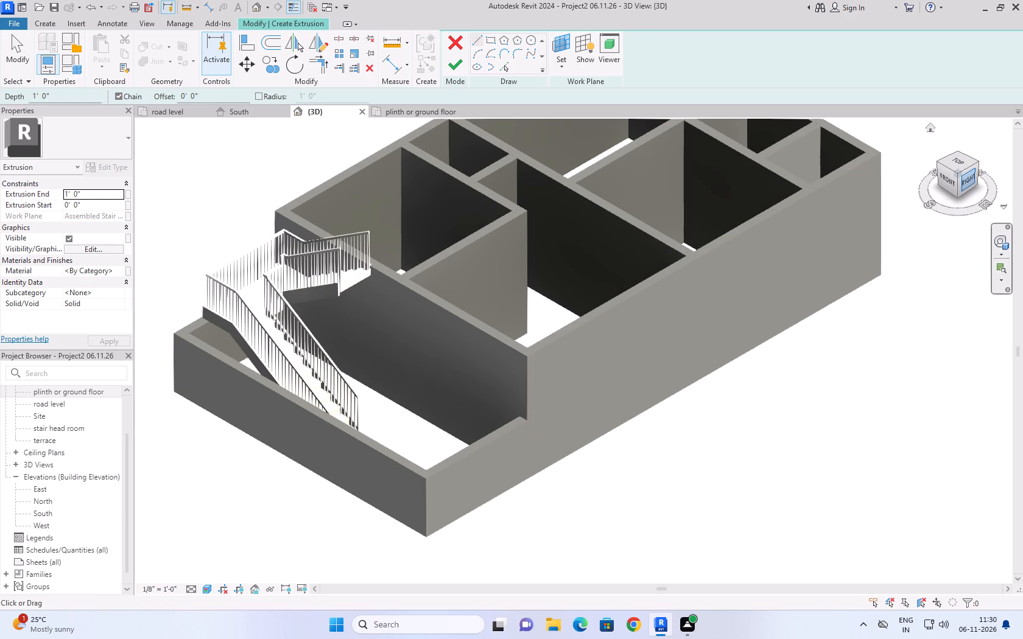
pyautogui.scroll(3, 546, 340)
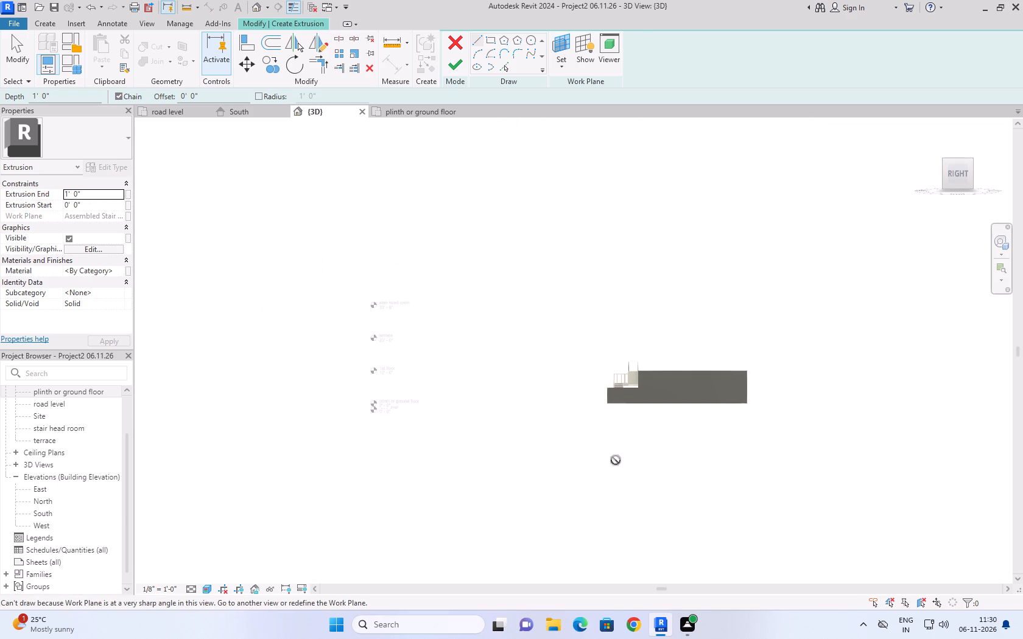
pyautogui.scroll(7, 656, 448)
pyautogui.scroll(6, 607, 316)
pyautogui.middleClick(607, 316)
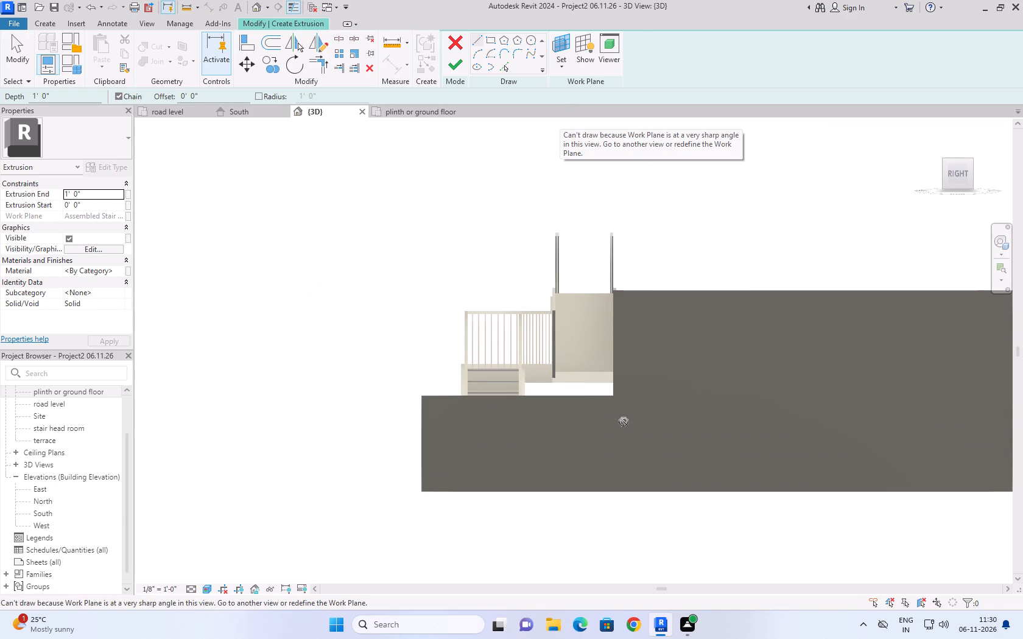
pyautogui.scroll(-6, 600, 416)
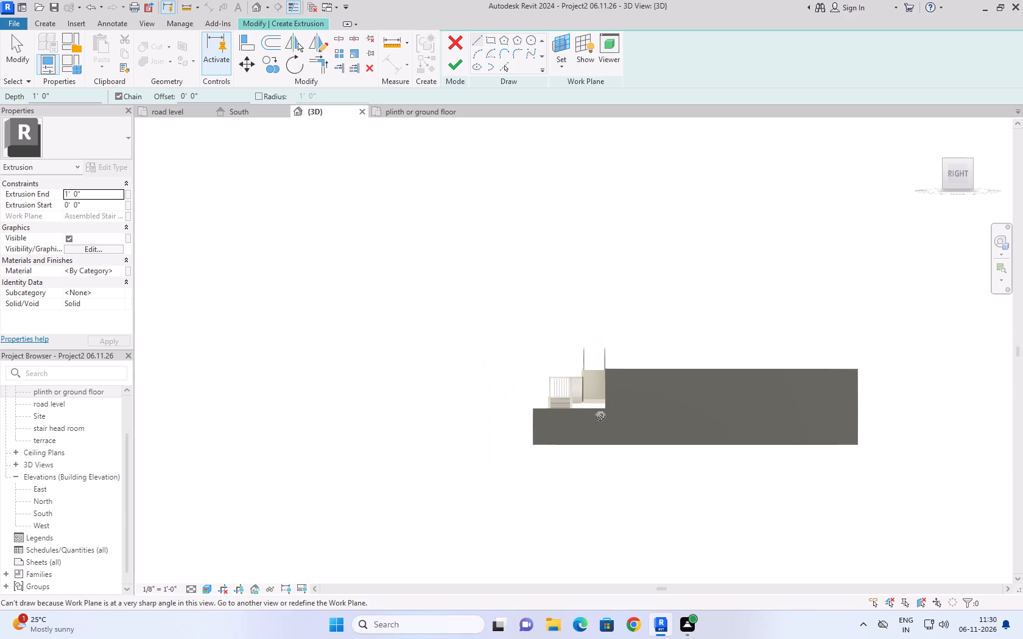
pyautogui.scroll(-6, 600, 416)
pyautogui.scroll(3, 404, 449)
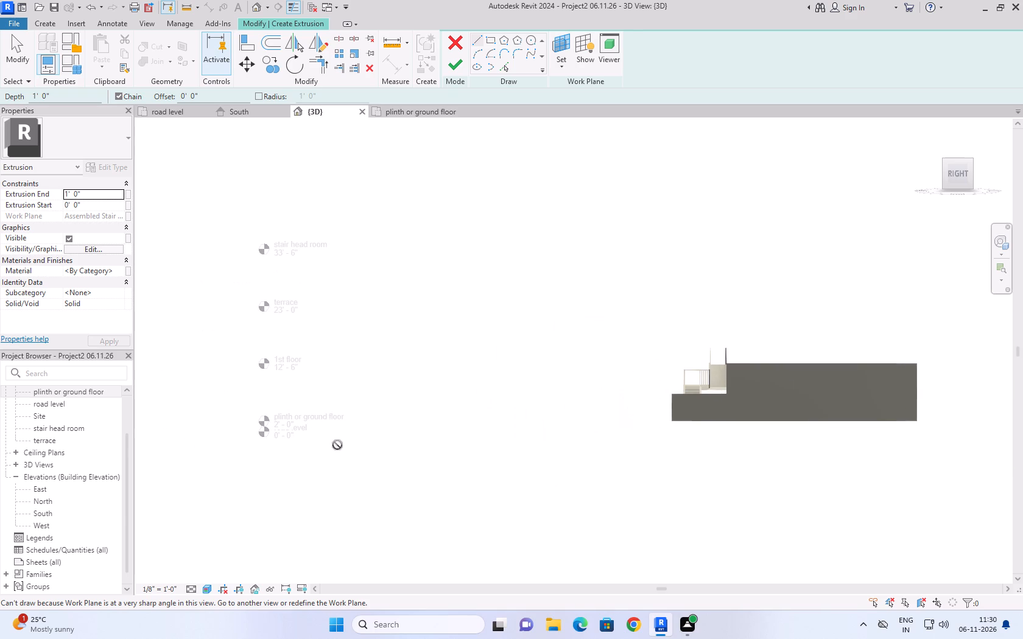
pyautogui.scroll(7, 716, 427)
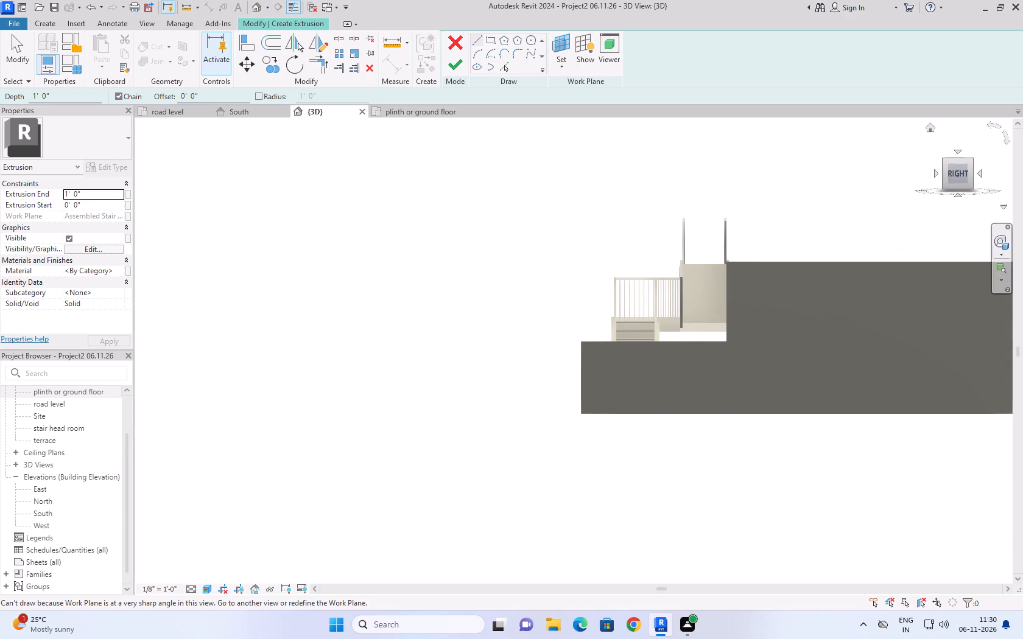
pyautogui.click(562, 40)
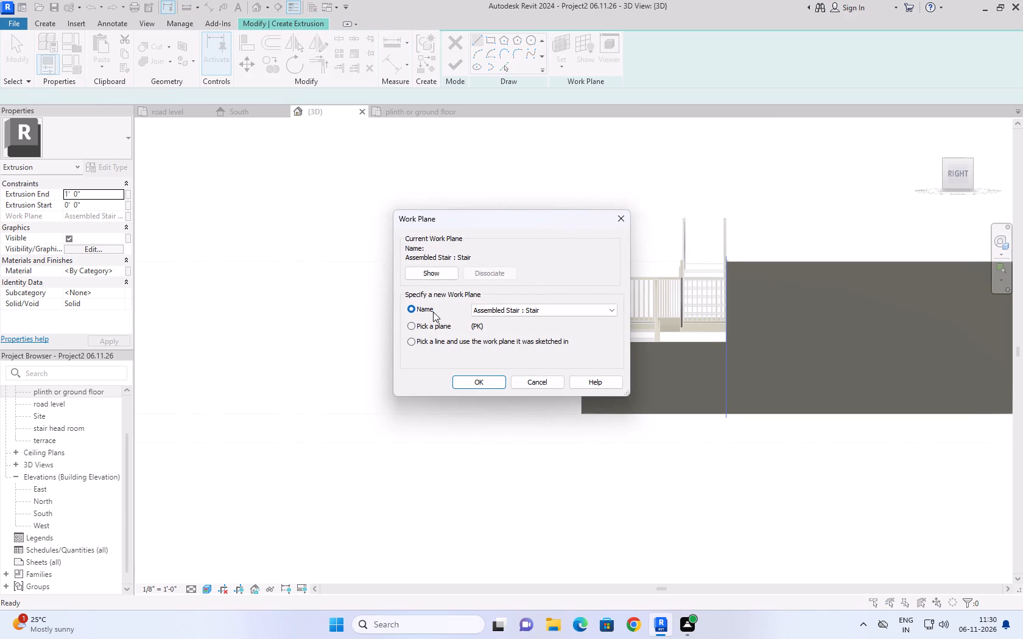
pyautogui.click(425, 324)
pyautogui.click(460, 381)
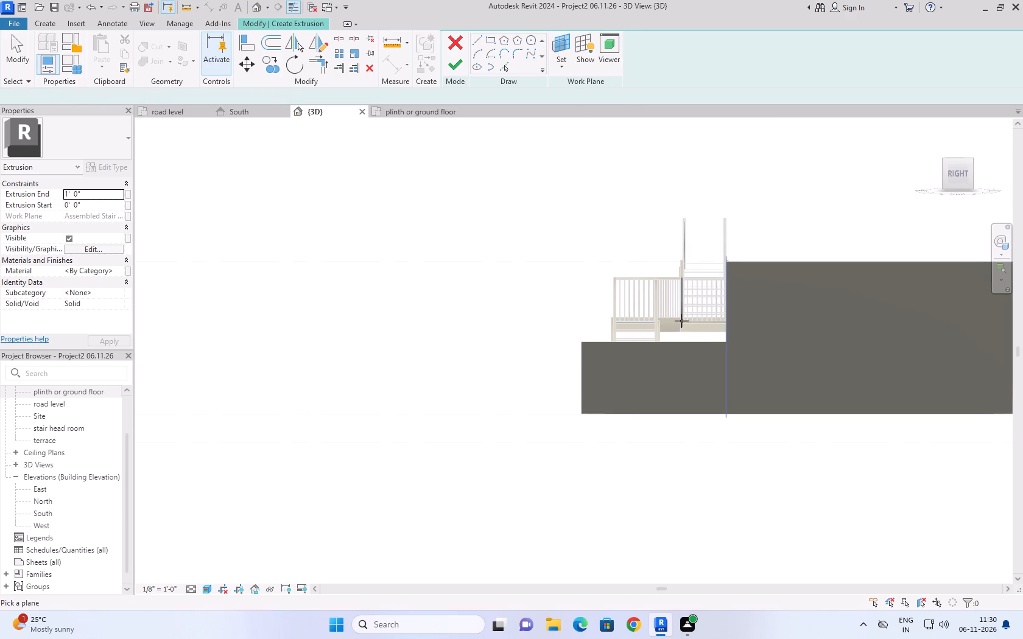
pyautogui.click(725, 343)
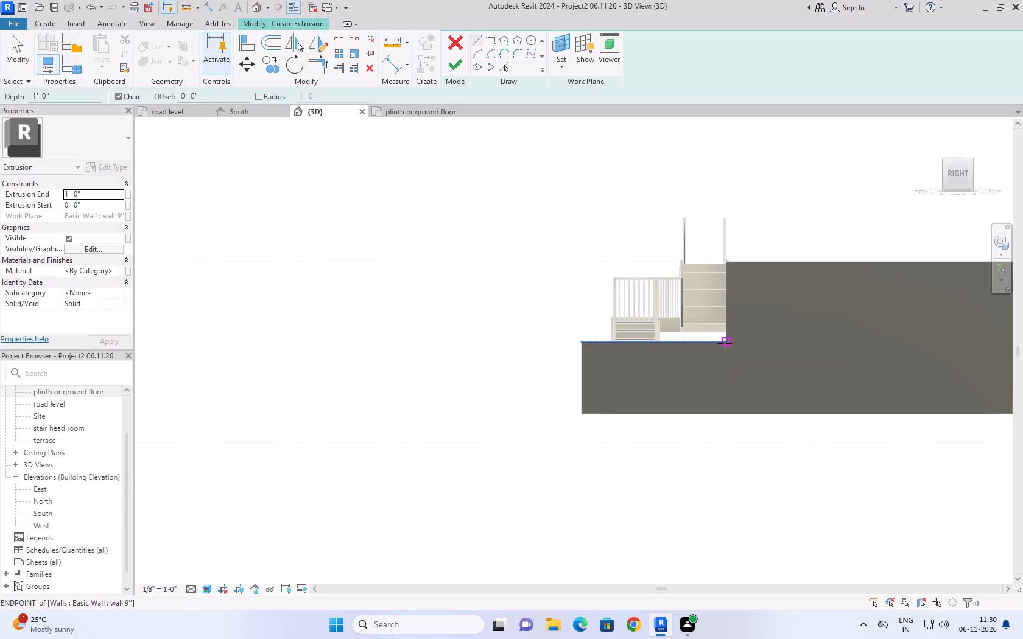
# Sketch the profile's first stair step from the base corner where the walls meet: 6" down, then 11" outward toward the front.
pyautogui.scroll(4, 729, 393)
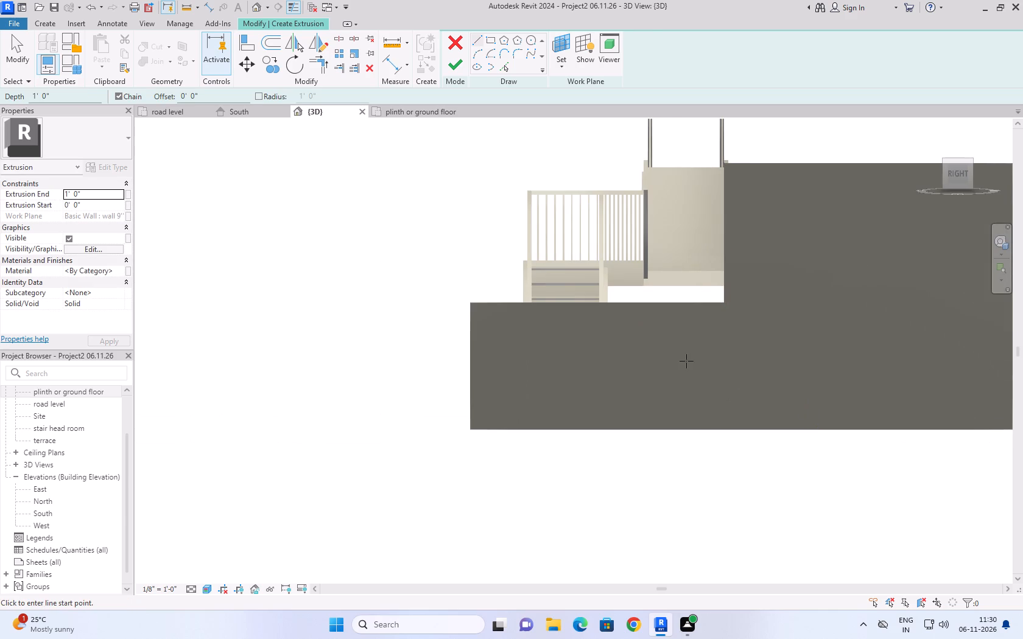
pyautogui.scroll(-7, 702, 349)
pyautogui.scroll(-2, 695, 413)
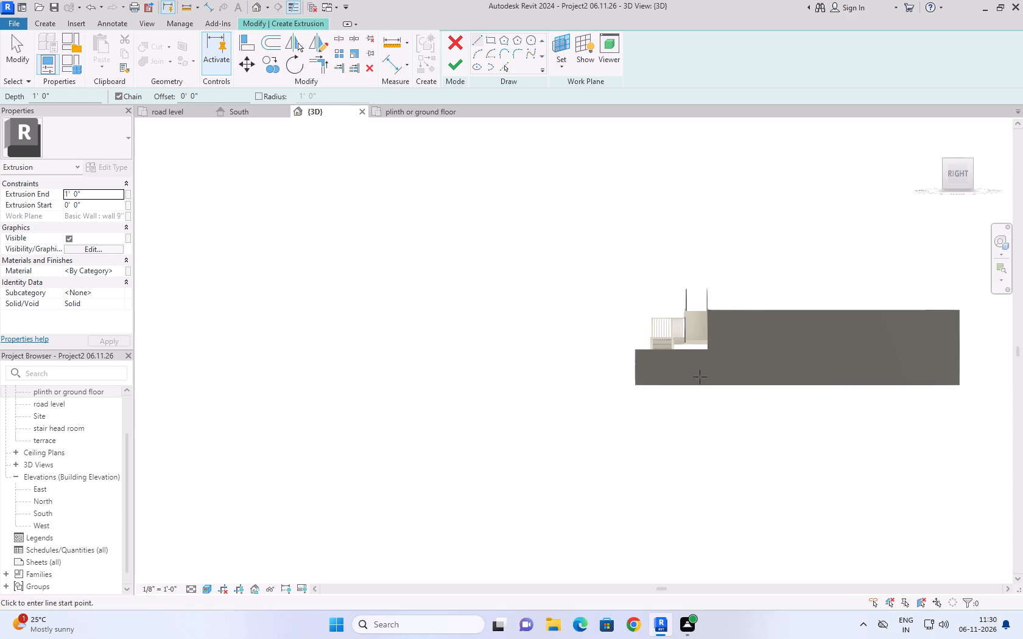
pyautogui.scroll(-3, 701, 374)
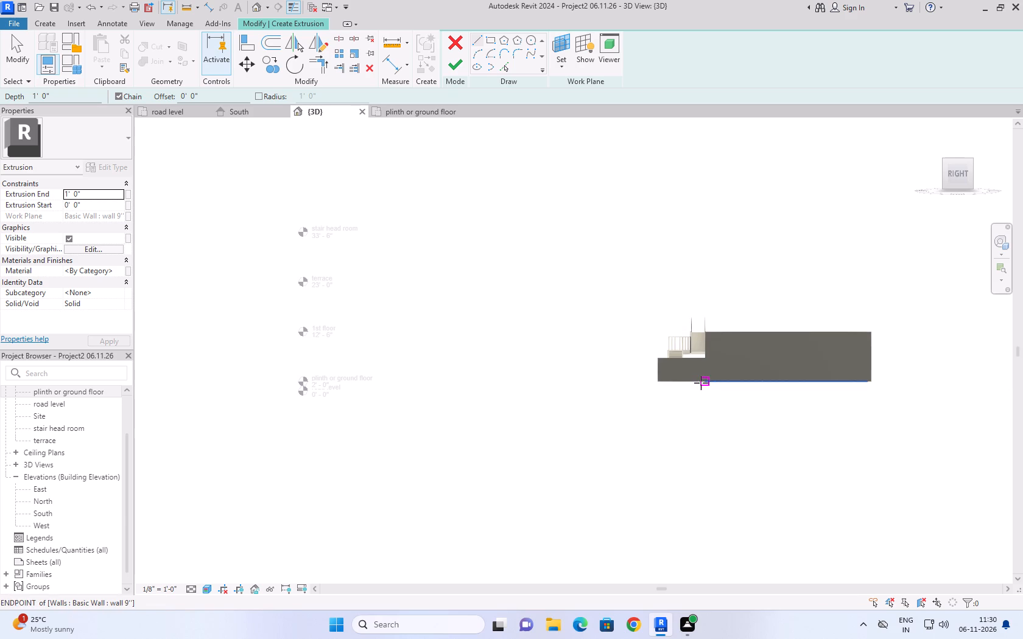
pyautogui.scroll(1, 701, 394)
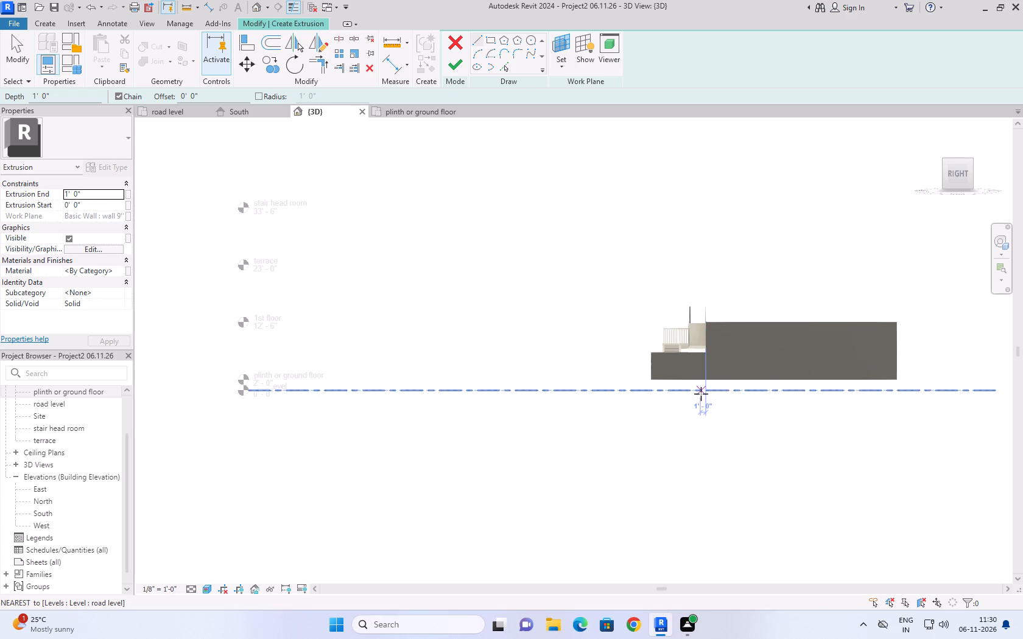
pyautogui.scroll(1, 701, 394)
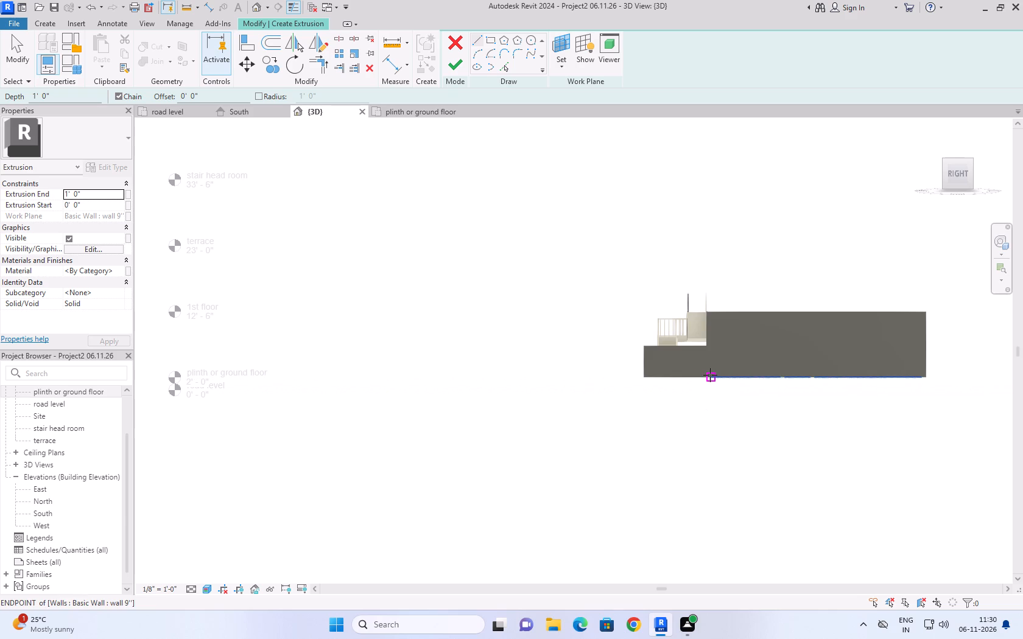
pyautogui.scroll(5, 710, 375)
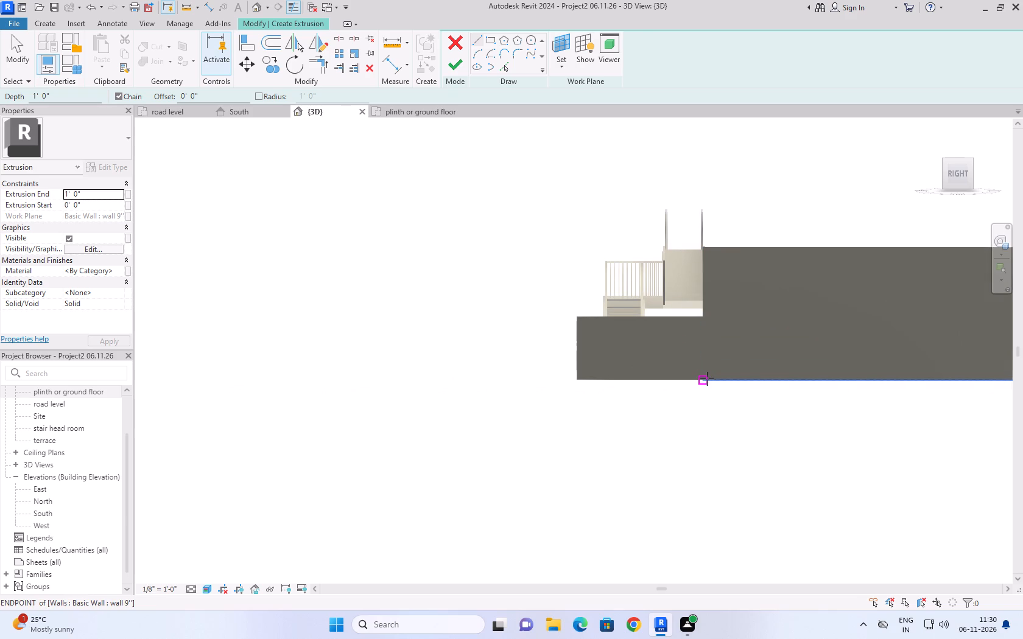
pyautogui.click(707, 379)
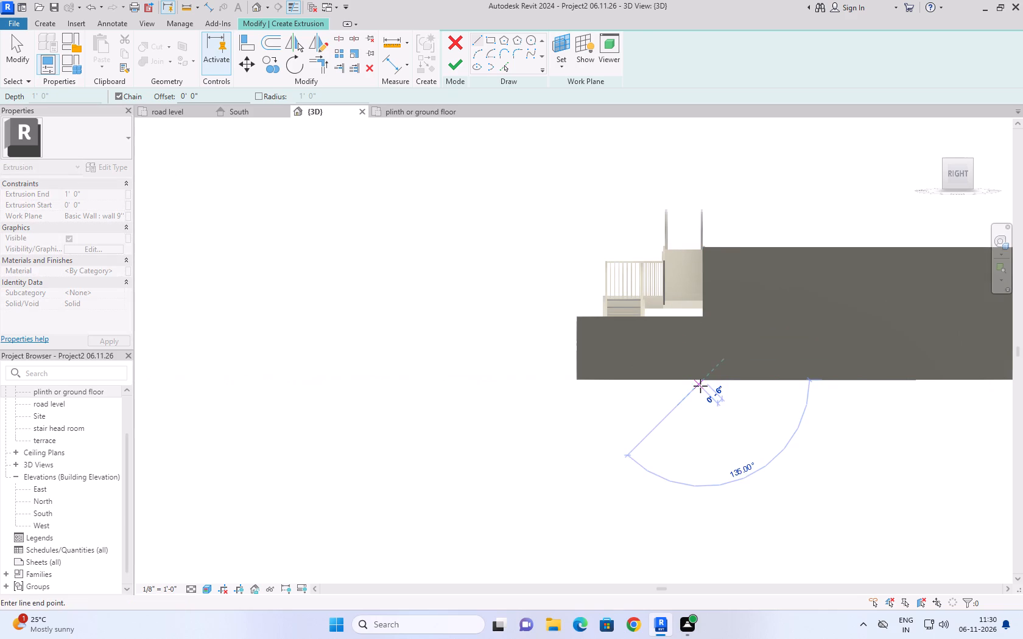
pyautogui.middleClick(701, 388)
pyautogui.scroll(8, 701, 388)
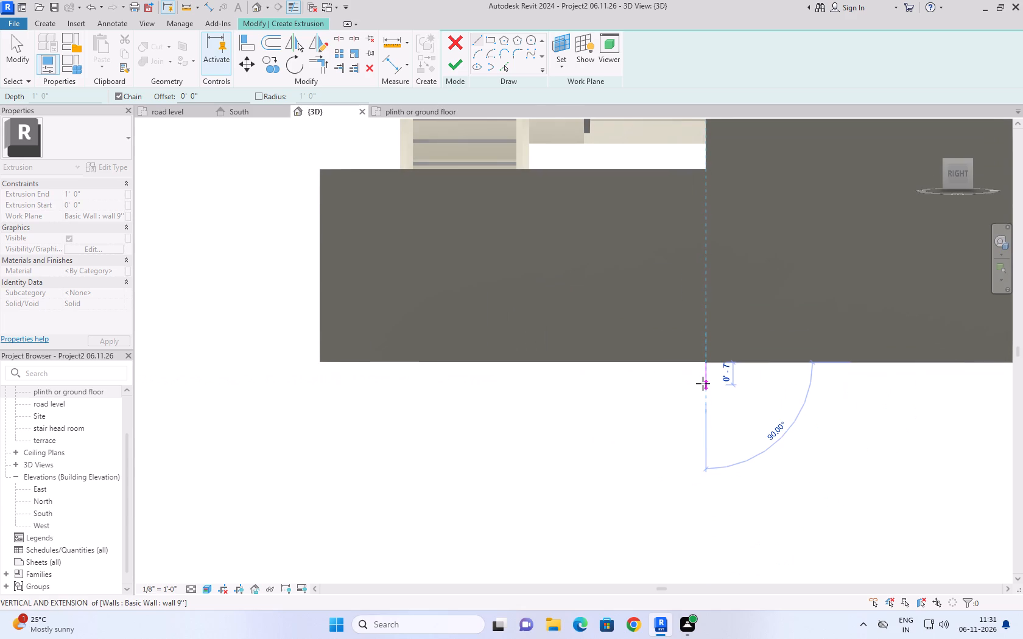
pyautogui.write("6''")
pyautogui.press('Return')
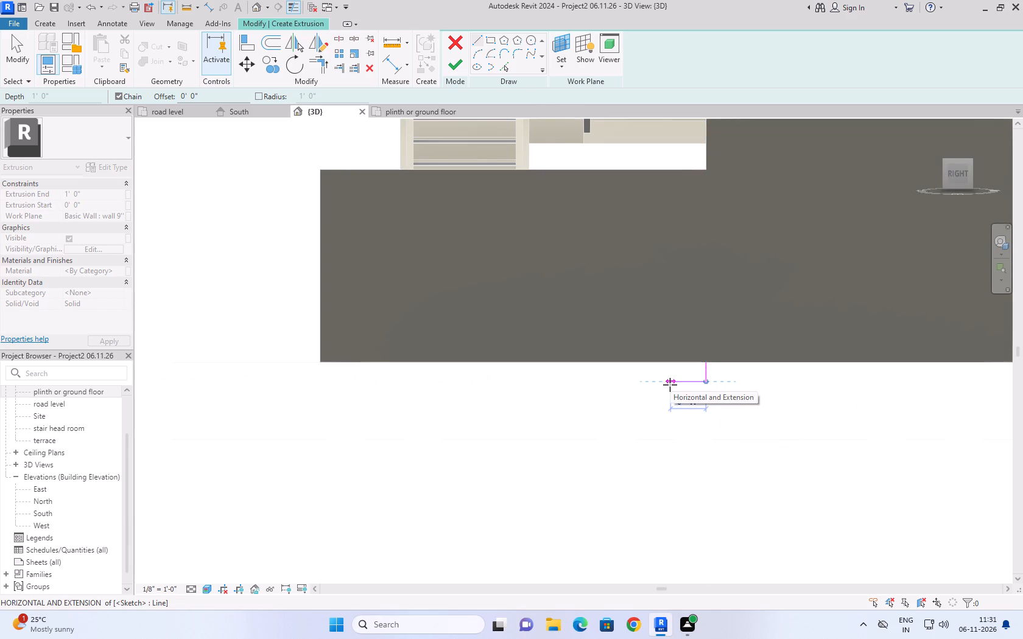
pyautogui.write("11''")
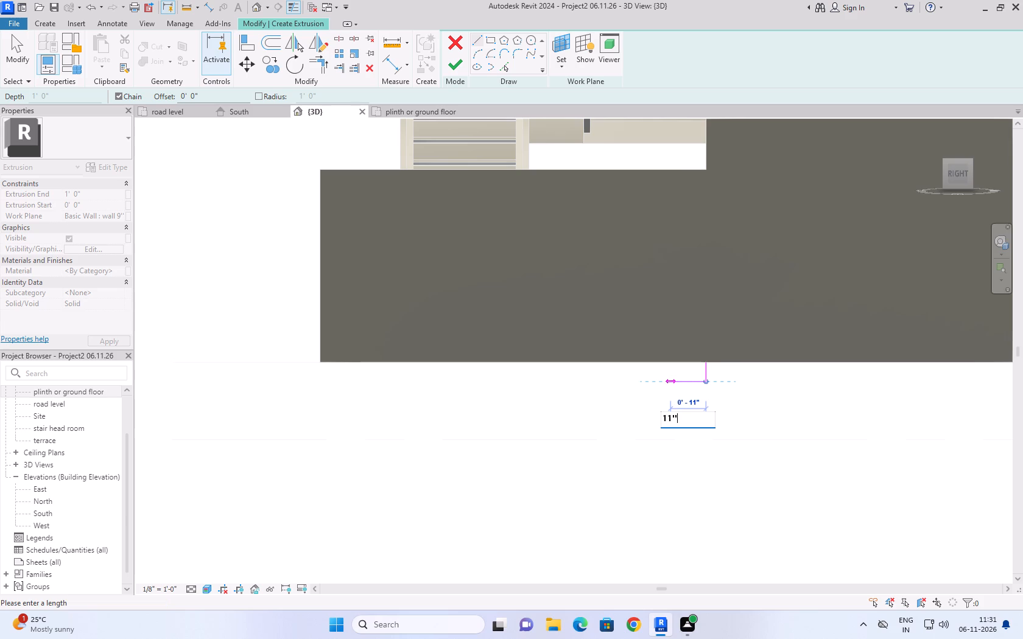
pyautogui.press('Return')
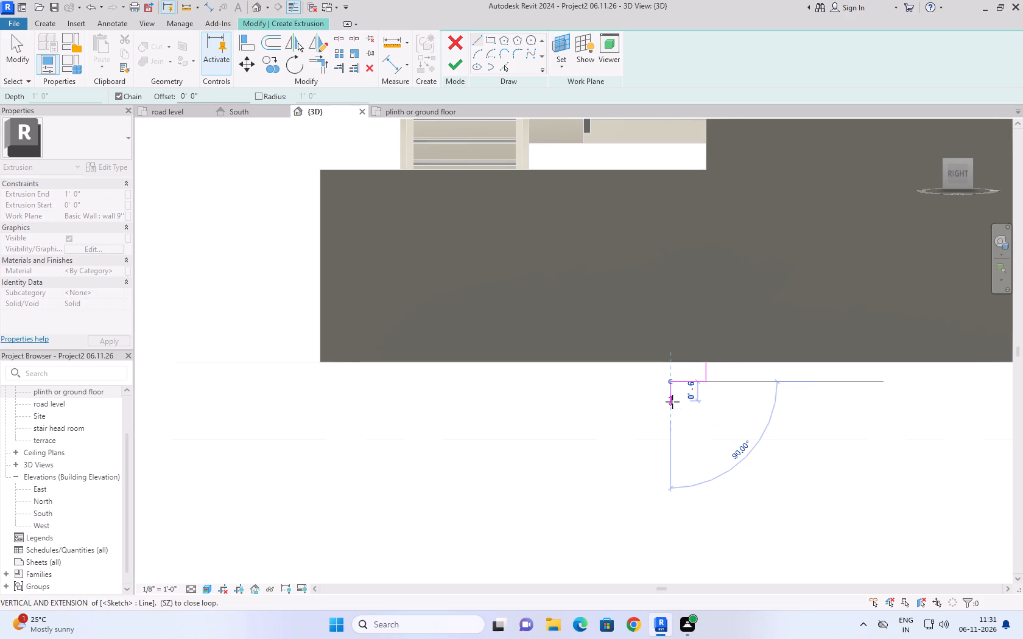
# Continue the stepped profile with two more steps, each 6" down and 11" outward toward the front.
pyautogui.write("6''")
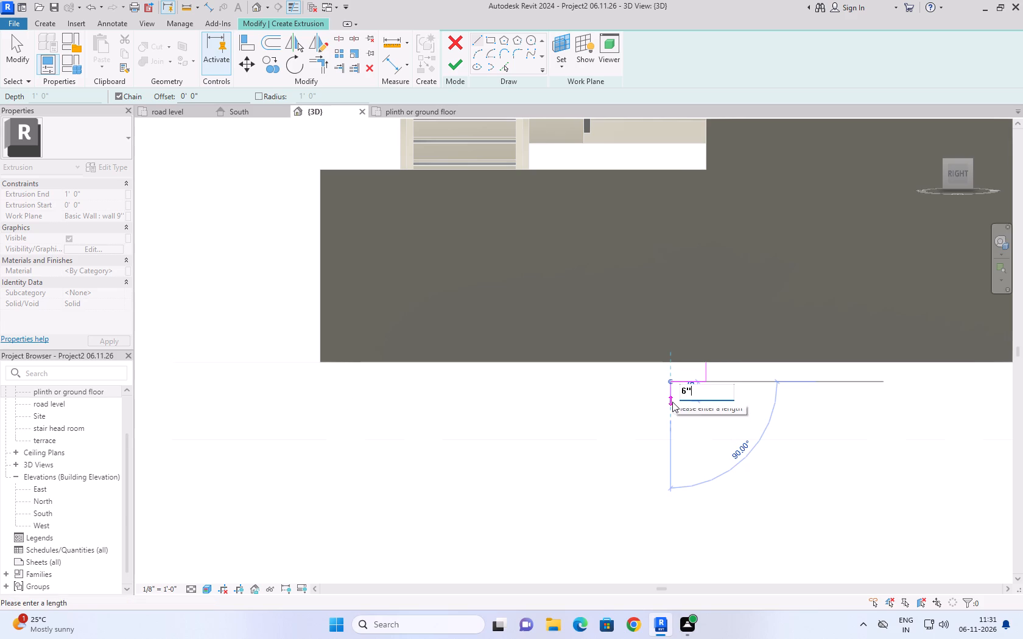
pyautogui.press('Return')
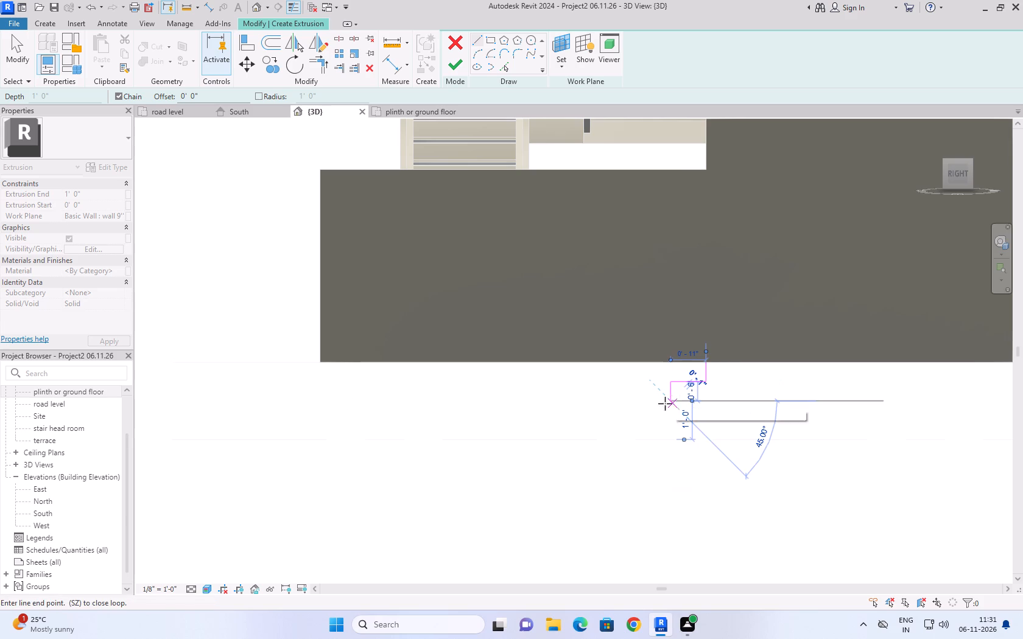
pyautogui.write("11''")
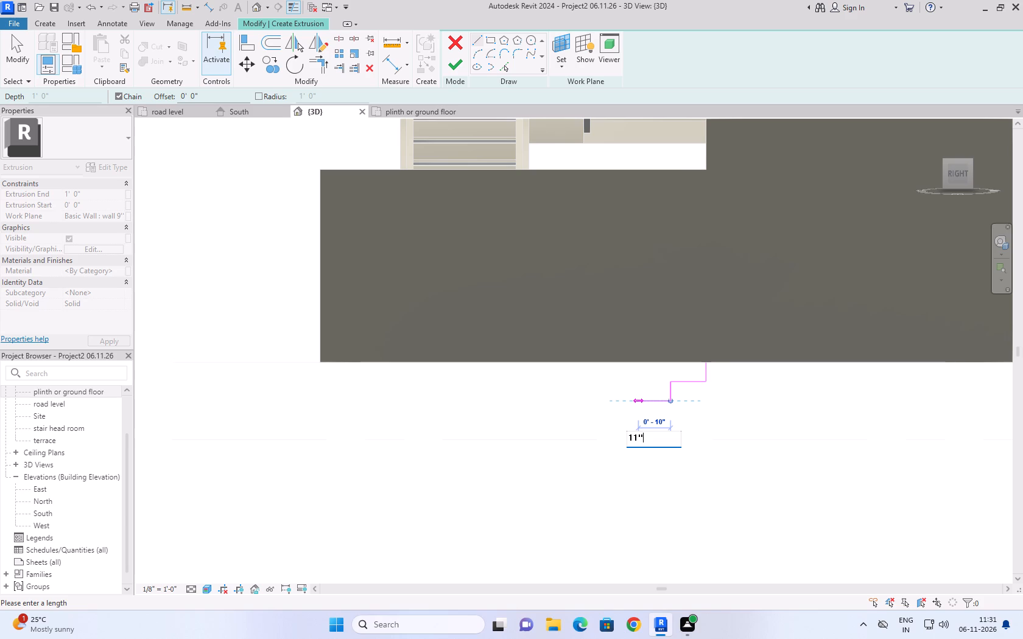
pyautogui.press('Return')
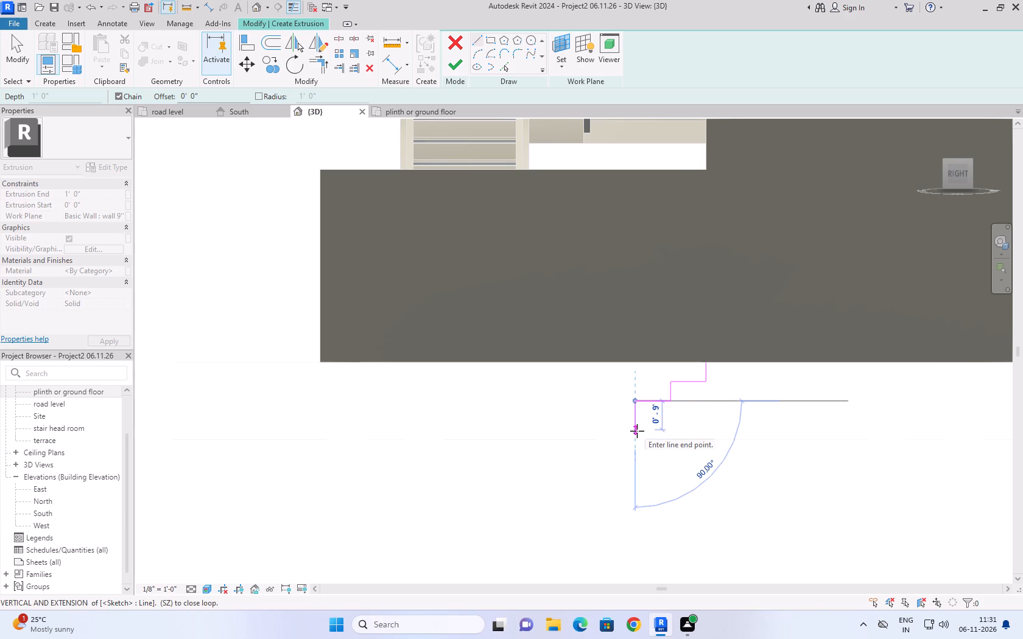
pyautogui.write("6''")
pyautogui.press('Return')
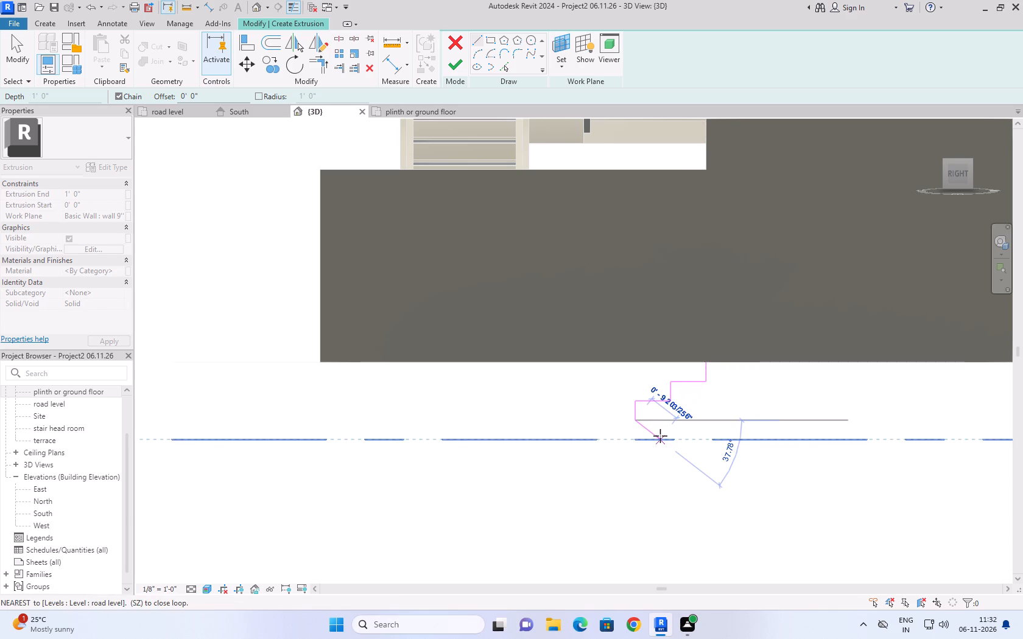
pyautogui.scroll(-3, 668, 422)
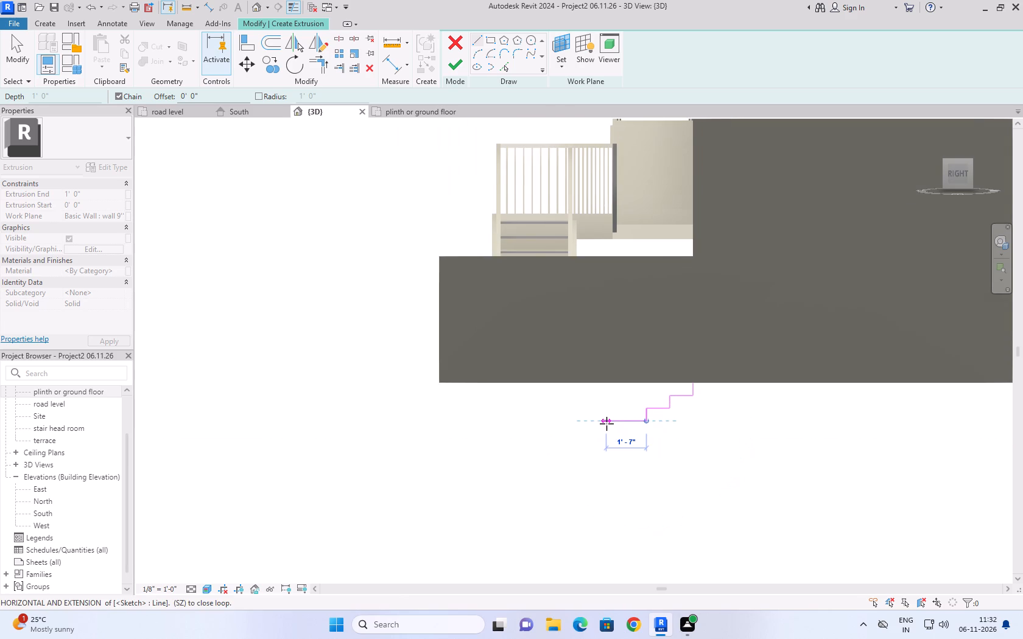
pyautogui.write("11''")
pyautogui.press('Return')
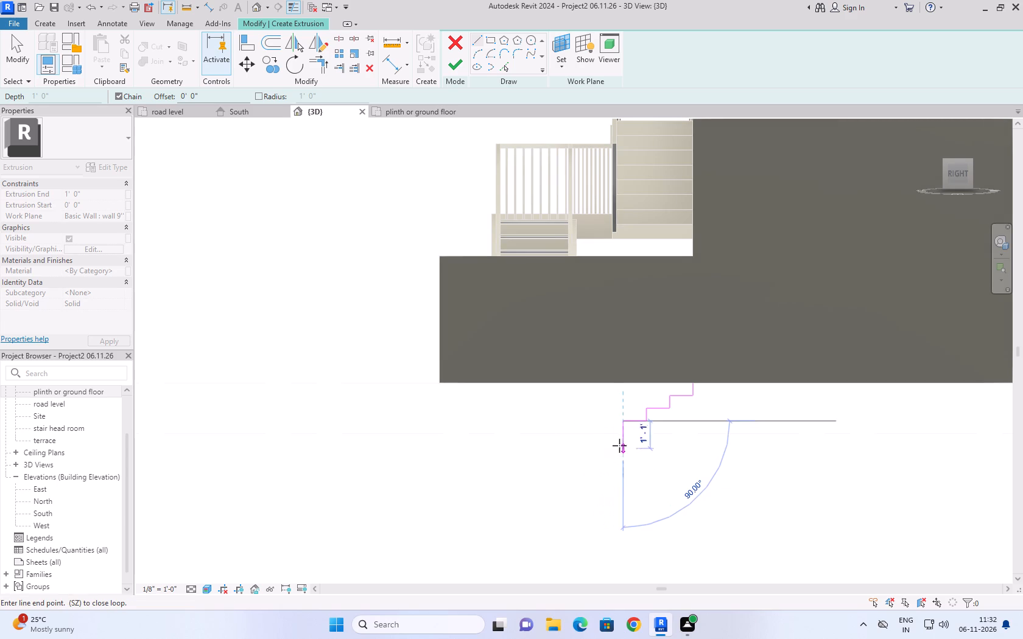
# Close the stepped profile: 6" down to the road level, 2'-9" back beneath the wall junction, and up to the top tread.
pyautogui.scroll(3, 620, 436)
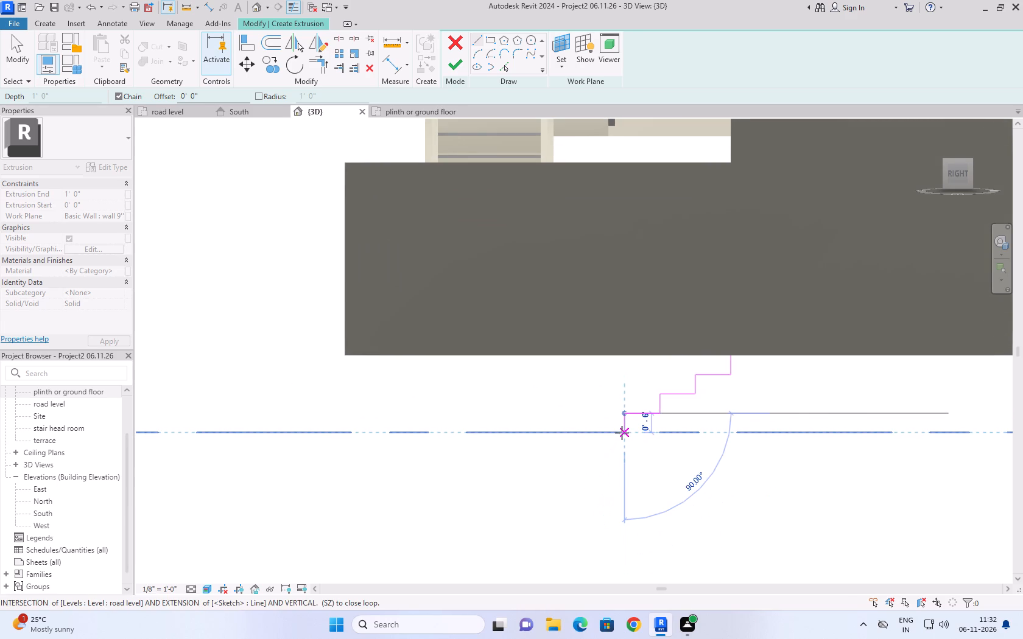
pyautogui.click(624, 433)
pyautogui.click(731, 431)
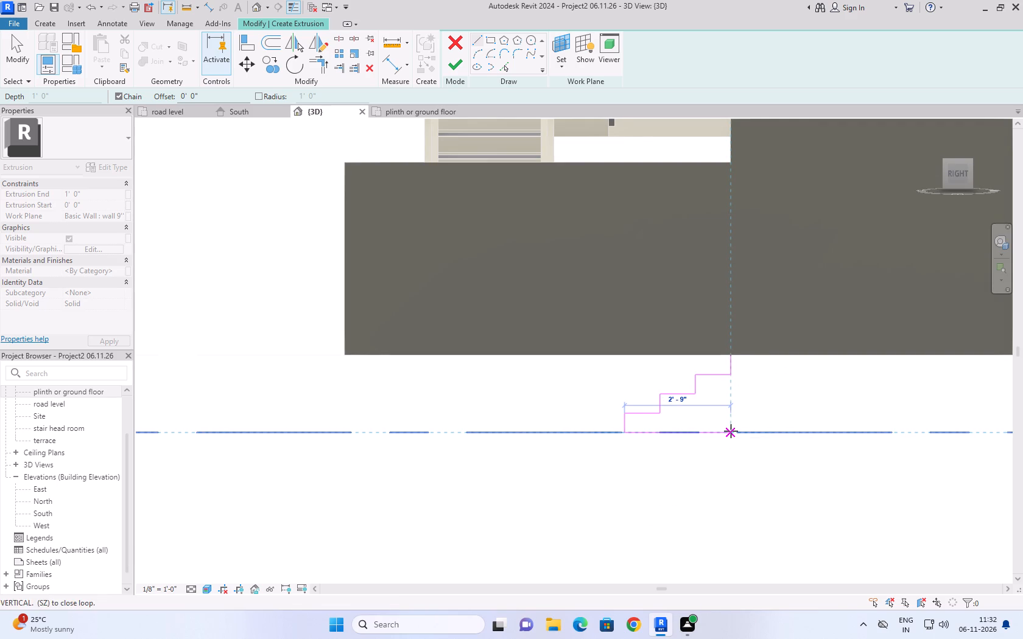
pyautogui.click(729, 375)
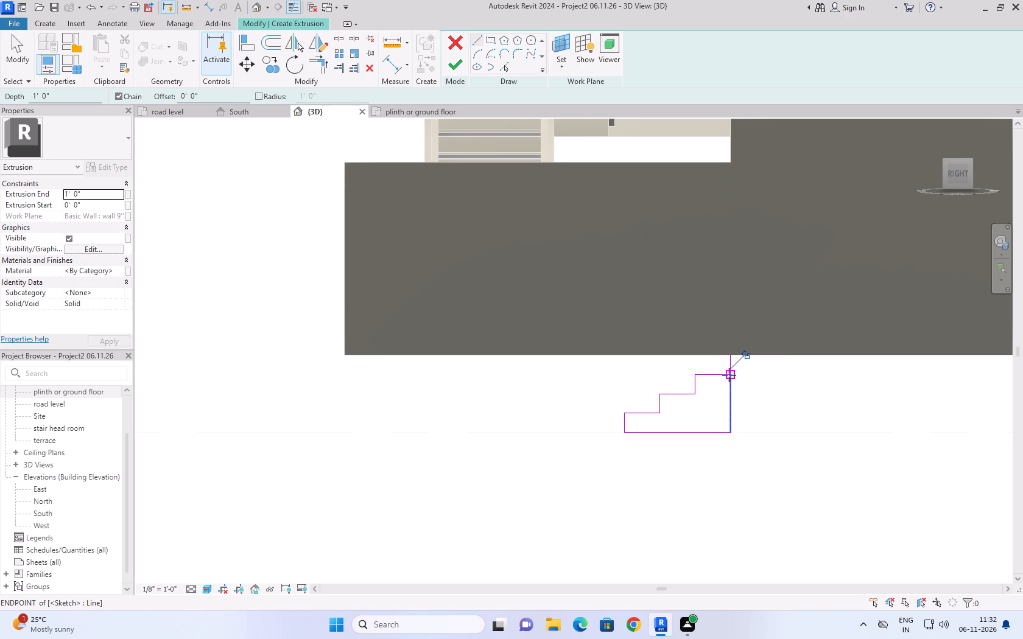
pyautogui.press('Escape')
pyautogui.press('Escape')
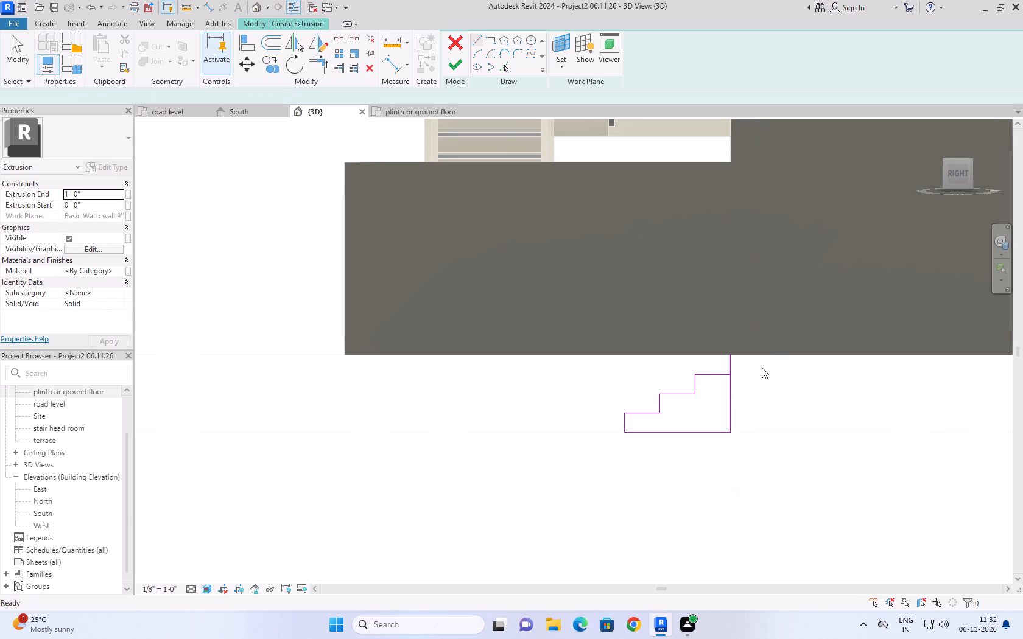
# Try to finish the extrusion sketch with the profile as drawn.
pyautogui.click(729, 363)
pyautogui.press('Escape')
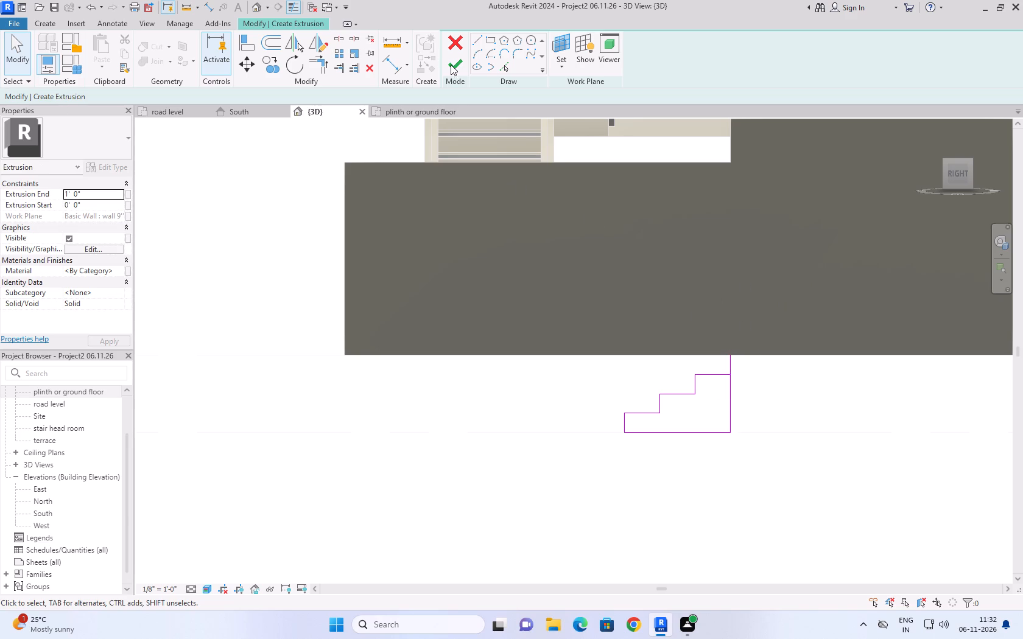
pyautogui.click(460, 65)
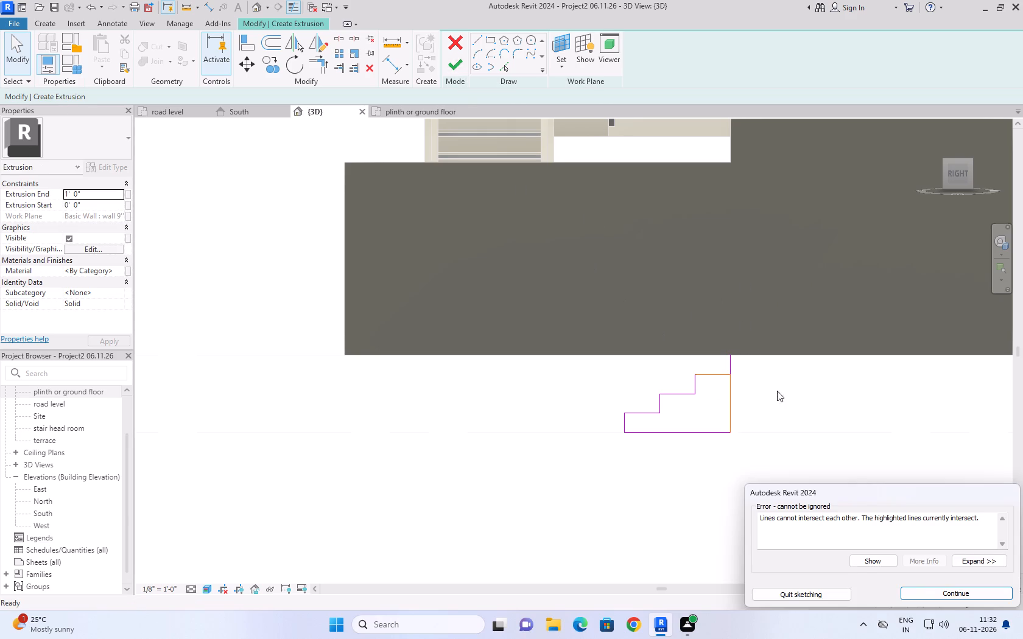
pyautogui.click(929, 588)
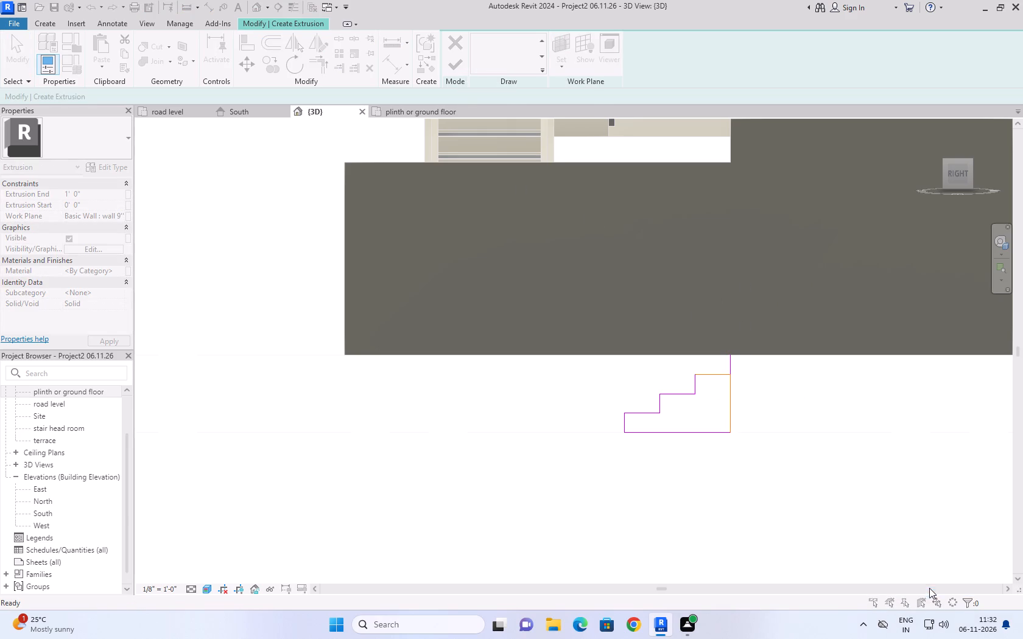
# Delete the extra 6" vertical line above the top tread, and finish the extrusion and the in-place model.
pyautogui.click(733, 366)
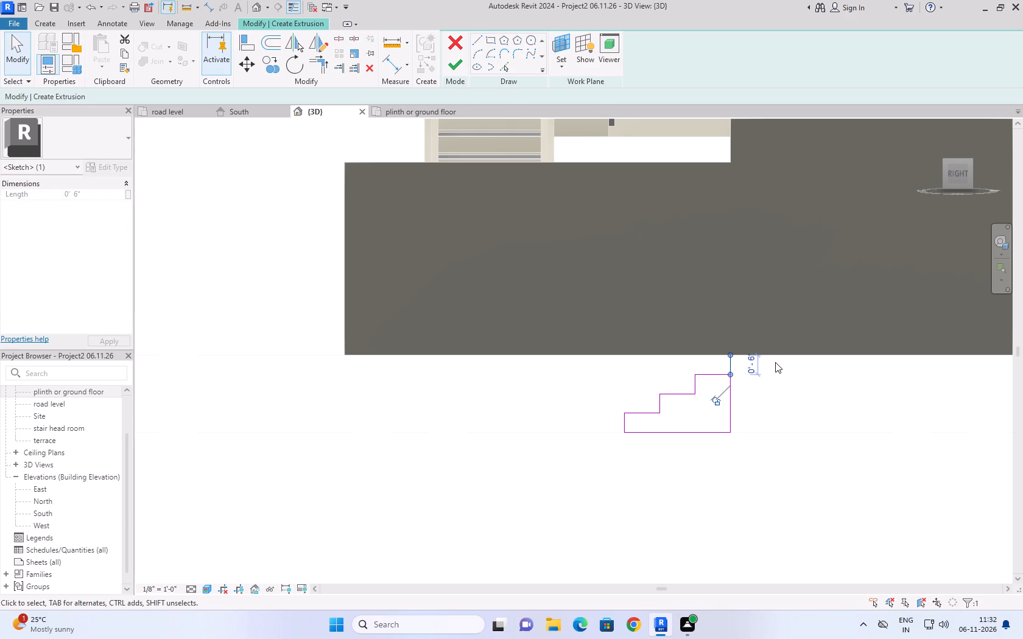
pyautogui.press('Delete')
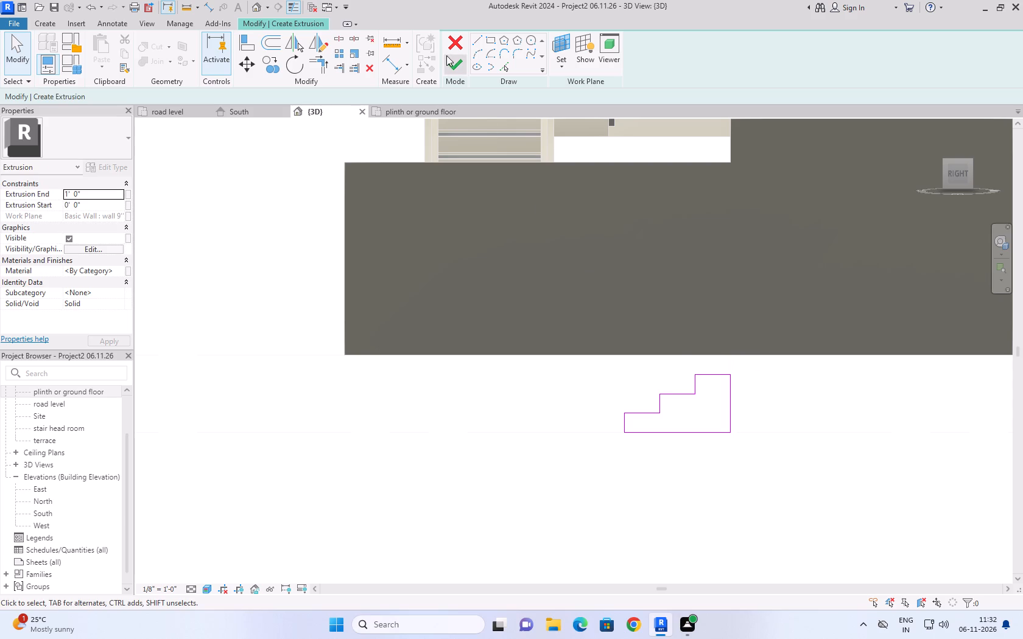
pyautogui.click(459, 71)
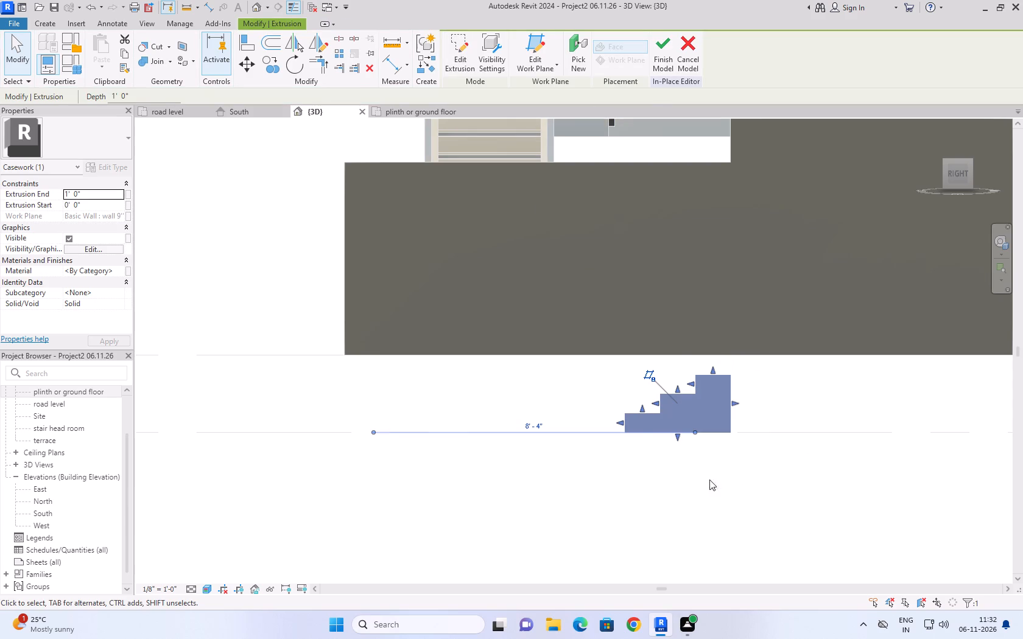
pyautogui.click(666, 52)
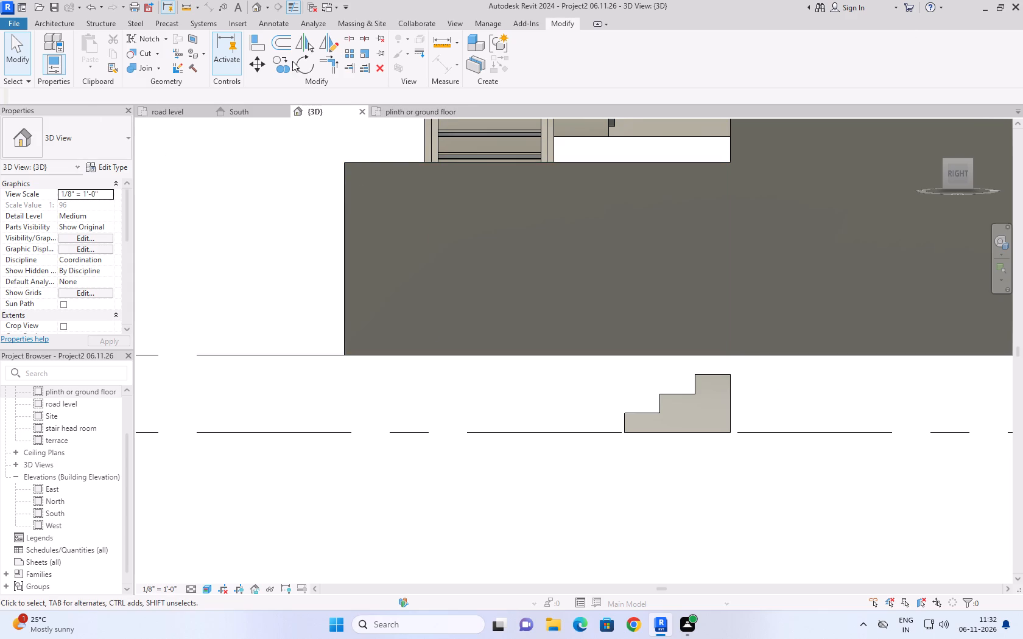
# Stretch the steps' inner end beneath the right side wall into the front open area, toward the staircase's lower flight.
pyautogui.click(926, 130)
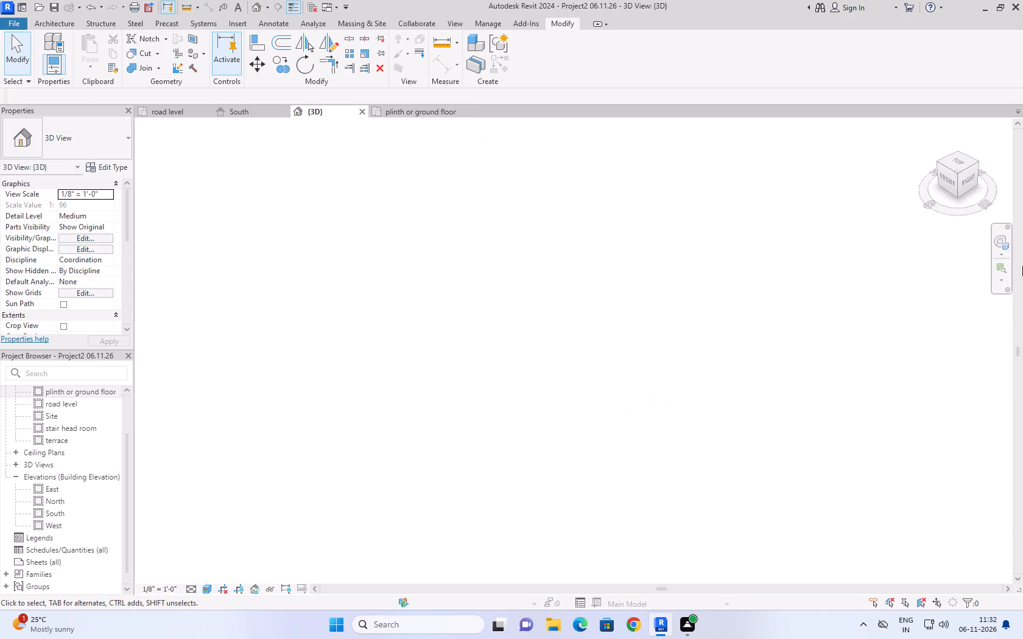
pyautogui.scroll(3, 767, 469)
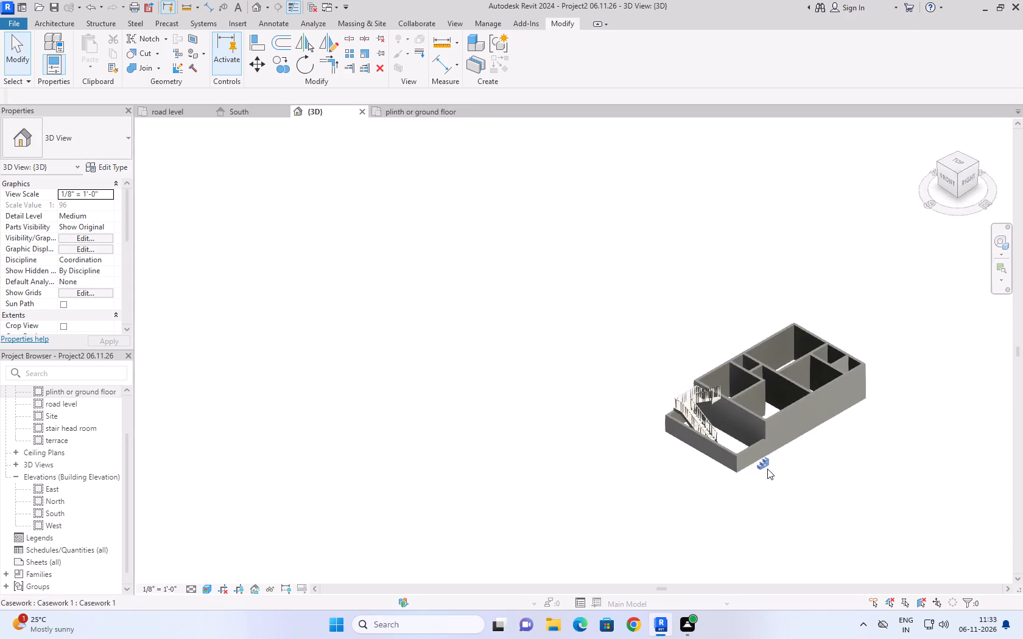
pyautogui.scroll(5, 767, 469)
pyautogui.scroll(3, 792, 531)
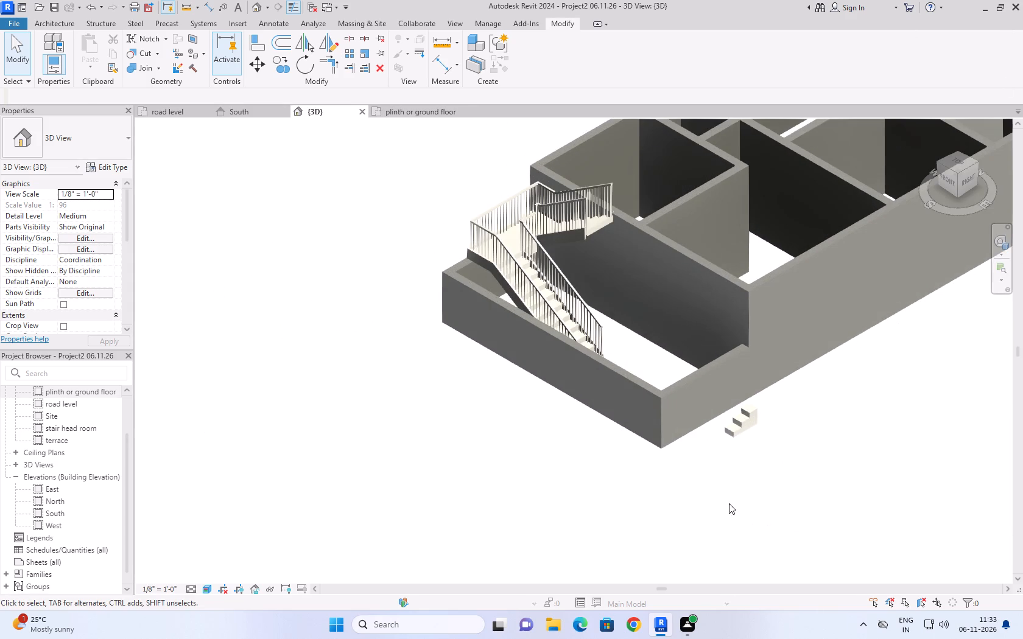
pyautogui.keyDown('shift'); pyautogui.moveTo(745, 508); pyautogui.dragTo(768, 520, button='middle'); pyautogui.keyUp('shift')
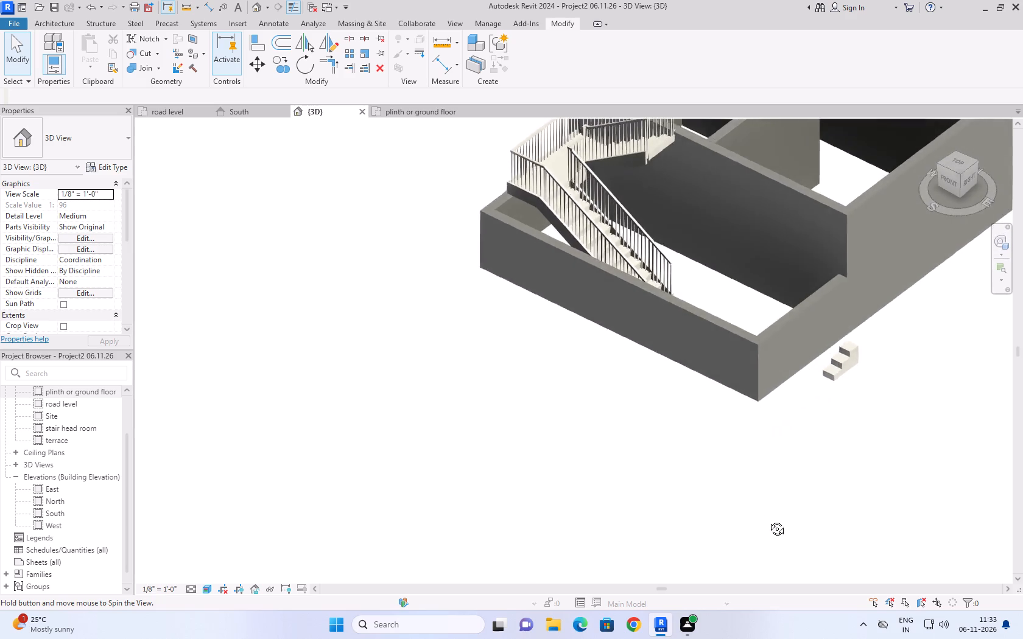
pyautogui.keyDown('shift'); pyautogui.moveTo(768, 520); pyautogui.dragTo(781, 522, button='middle'); pyautogui.keyUp('shift')
pyautogui.moveTo(681, 379); pyautogui.dragTo(669, 498, button='middle')
pyautogui.keyDown('shift'); pyautogui.moveTo(603, 398); pyautogui.dragTo(620, 428, button='middle'); pyautogui.keyUp('shift')
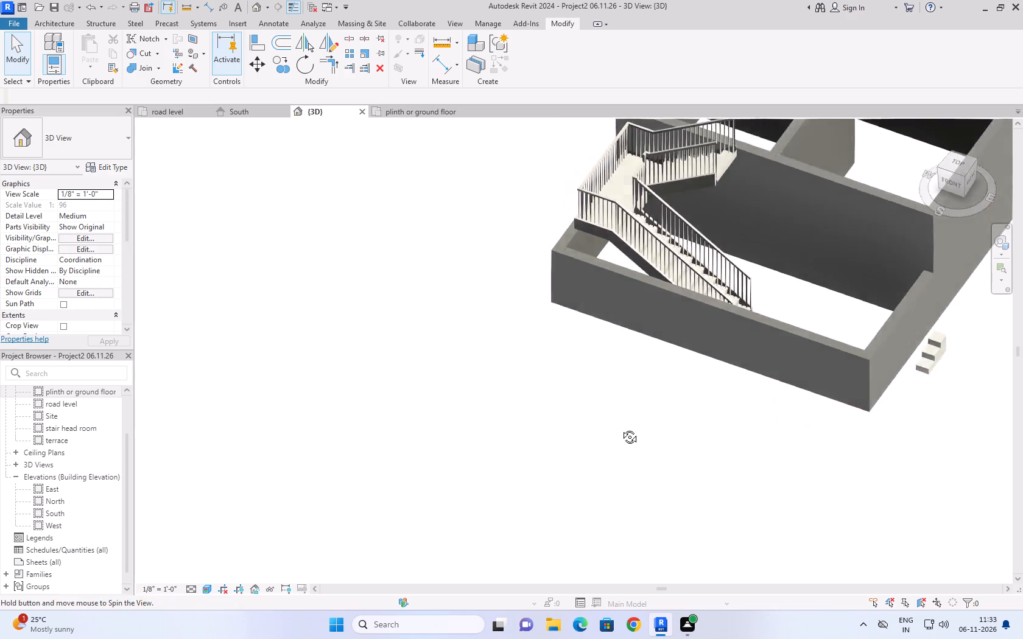
pyautogui.keyDown('shift'); pyautogui.moveTo(620, 428); pyautogui.dragTo(646, 446, button='middle'); pyautogui.keyUp('shift')
pyautogui.moveTo(618, 264); pyautogui.dragTo(621, 512, button='middle')
pyautogui.scroll(1, 618, 267)
pyautogui.moveTo(617, 274); pyautogui.dragTo(575, 339, button='right')
pyautogui.scroll(1, 603, 494)
pyautogui.moveTo(898, 341); pyautogui.dragTo(434, 288, button='middle')
pyautogui.keyDown('shift'); pyautogui.moveTo(499, 419); pyautogui.dragTo(507, 424, button='middle'); pyautogui.keyUp('shift')
pyautogui.scroll(-2, 514, 419)
pyautogui.scroll(2, 625, 416)
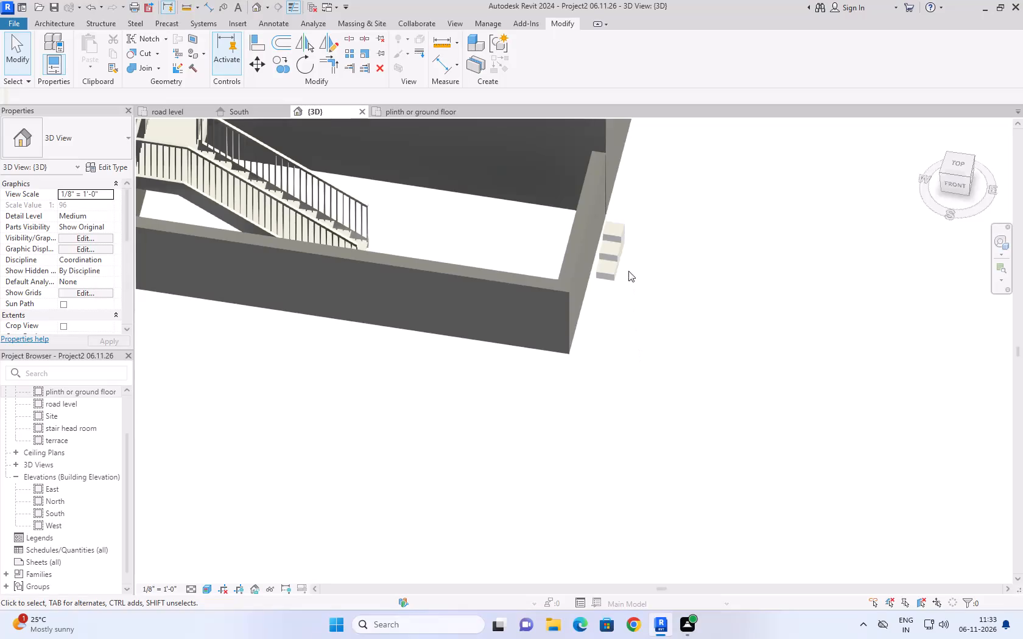
pyautogui.click(617, 240)
pyautogui.moveTo(596, 249); pyautogui.dragTo(423, 213)
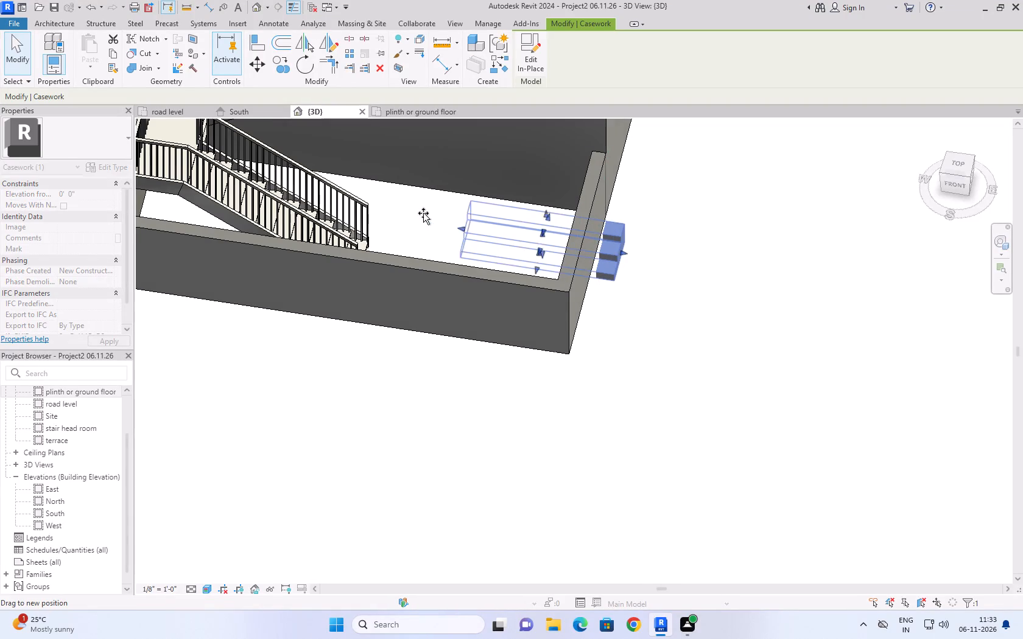
pyautogui.moveTo(423, 213); pyautogui.dragTo(412, 211)
# Examine the lengthened steps from the front, left, back and right for their position relative to the walls.
pyautogui.keyDown('shift'); pyautogui.moveTo(441, 362); pyautogui.dragTo(471, 383, button='middle'); pyautogui.keyUp('shift')
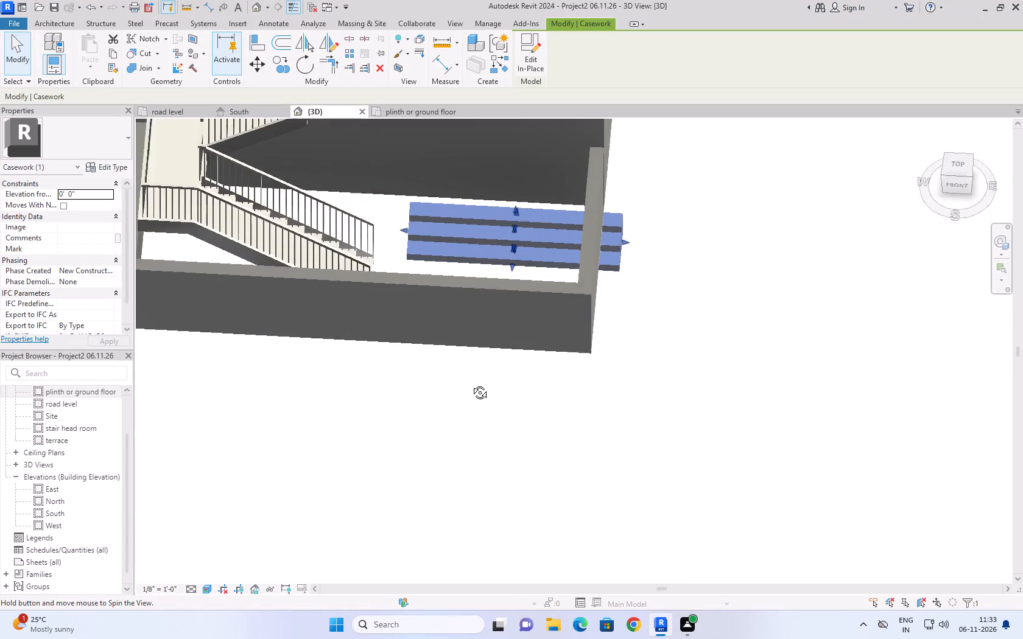
pyautogui.keyDown('shift'); pyautogui.moveTo(471, 383); pyautogui.dragTo(486, 395, button='middle'); pyautogui.keyUp('shift')
pyautogui.keyDown('shift'); pyautogui.scroll(1, 486, 395); pyautogui.keyUp('shift')
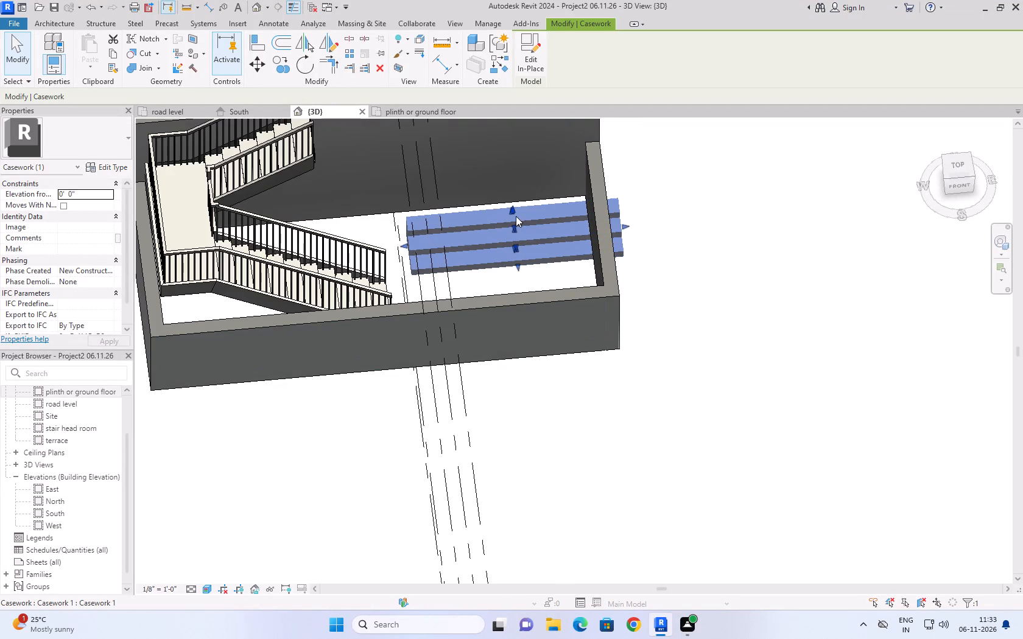
pyautogui.click(954, 186)
pyautogui.scroll(4, 505, 364)
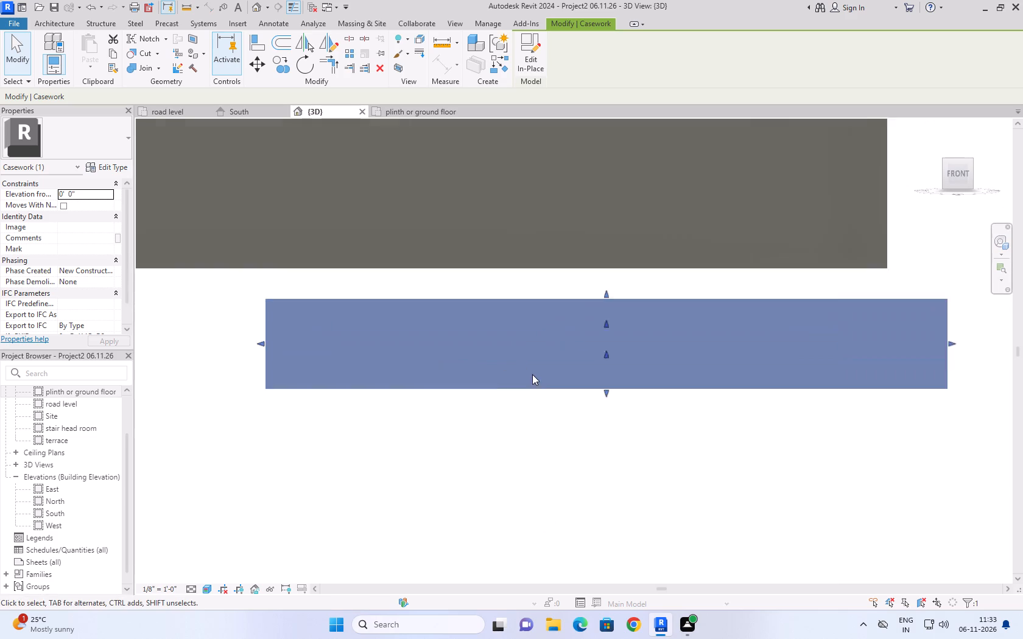
pyautogui.scroll(-11, 543, 382)
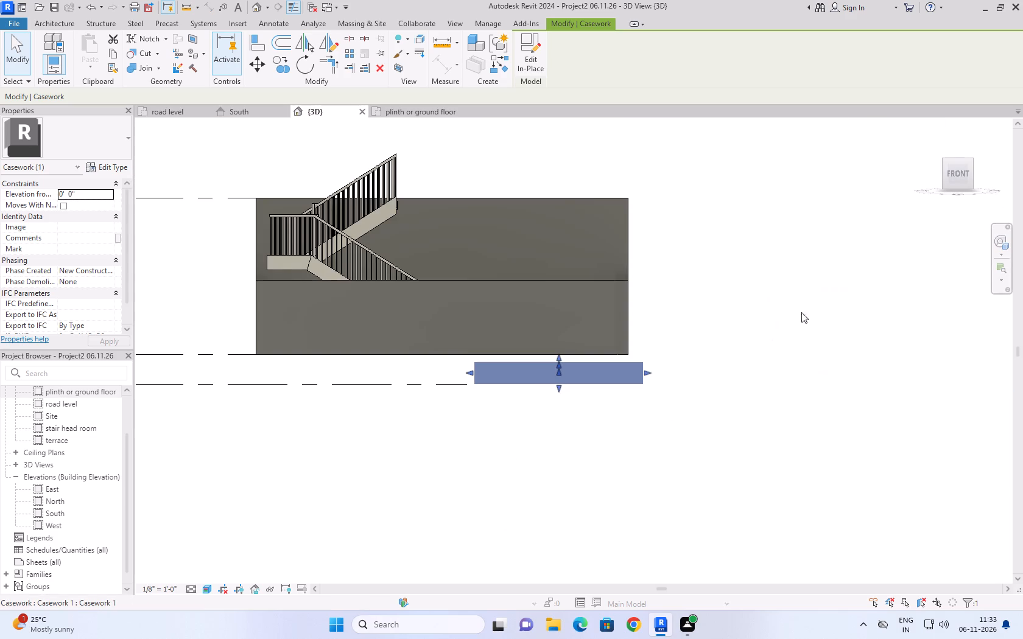
pyautogui.click(938, 173)
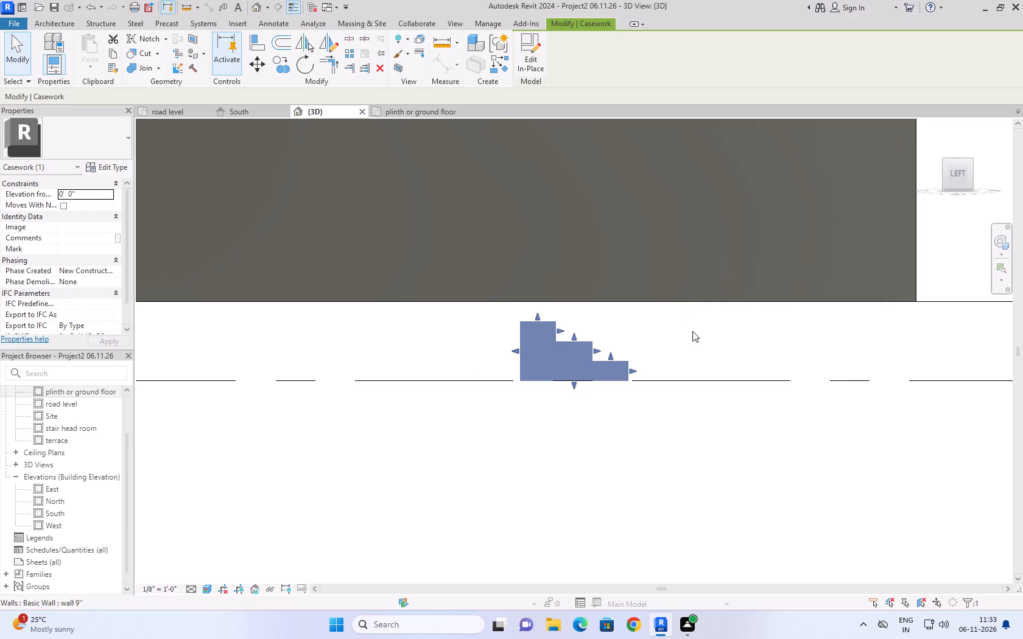
pyautogui.scroll(-3, 830, 279)
pyautogui.click(937, 170)
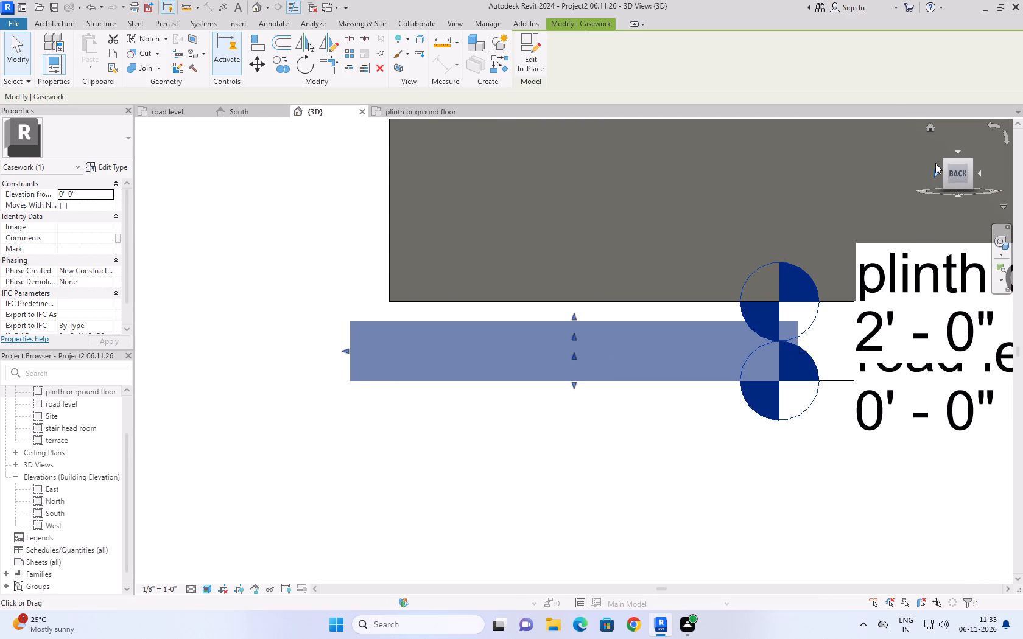
pyautogui.click(936, 176)
pyautogui.scroll(-1, 803, 337)
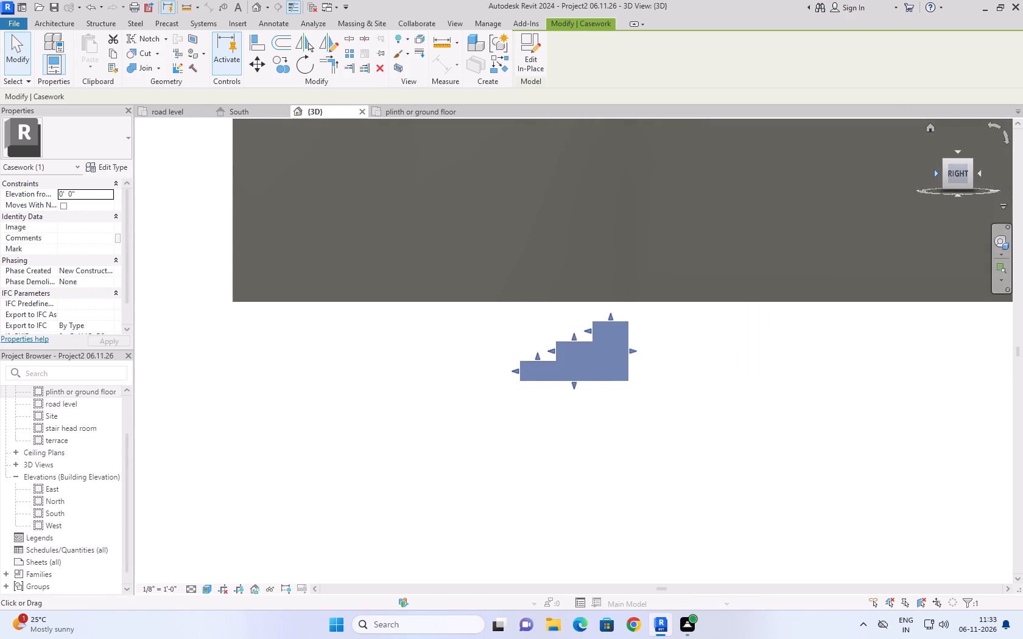
pyautogui.scroll(-7, 803, 337)
pyautogui.scroll(4, 750, 345)
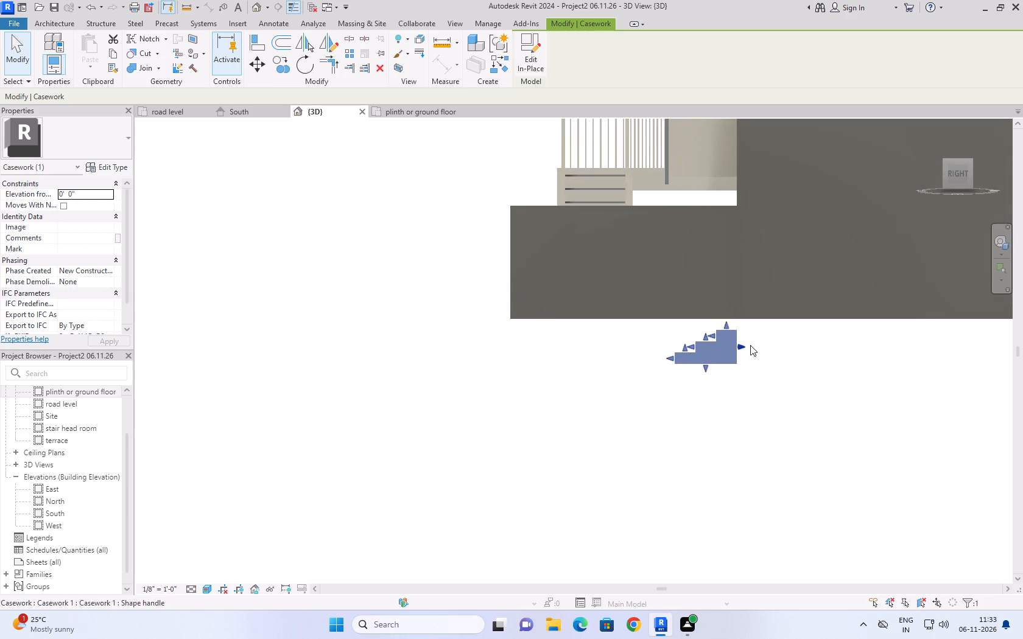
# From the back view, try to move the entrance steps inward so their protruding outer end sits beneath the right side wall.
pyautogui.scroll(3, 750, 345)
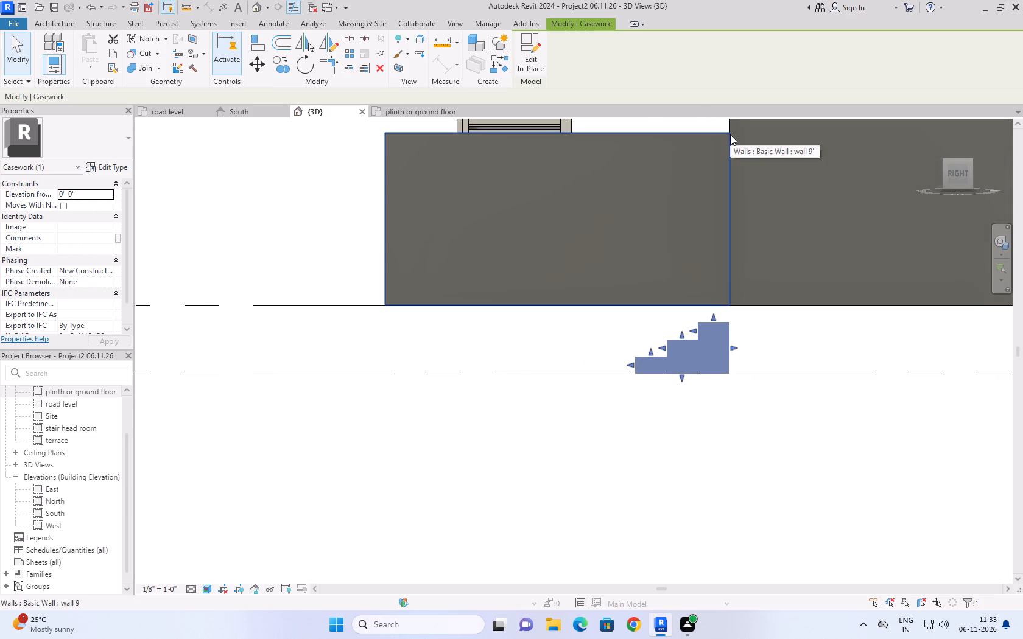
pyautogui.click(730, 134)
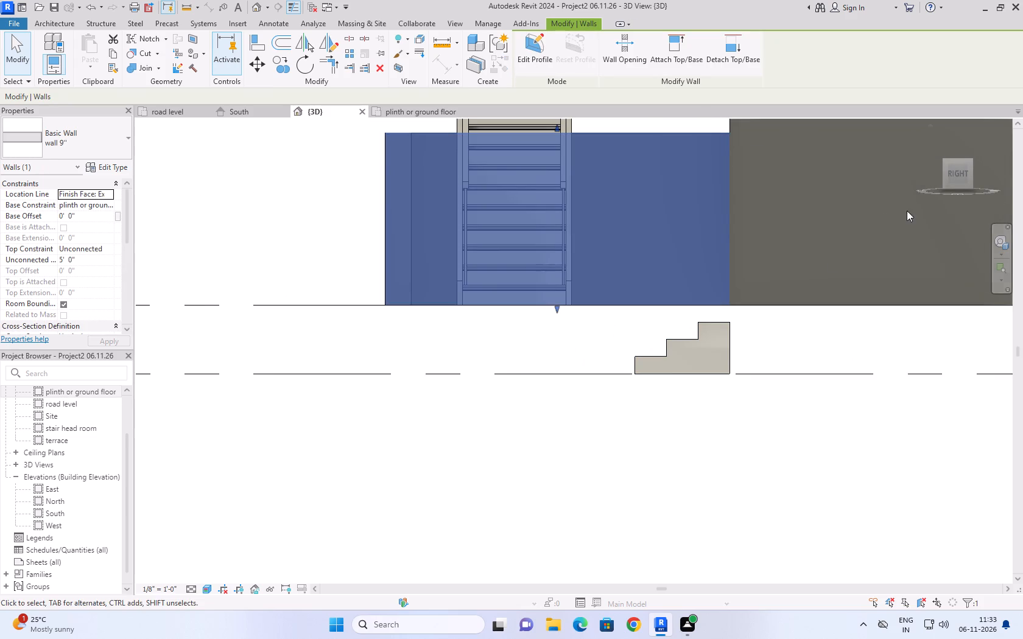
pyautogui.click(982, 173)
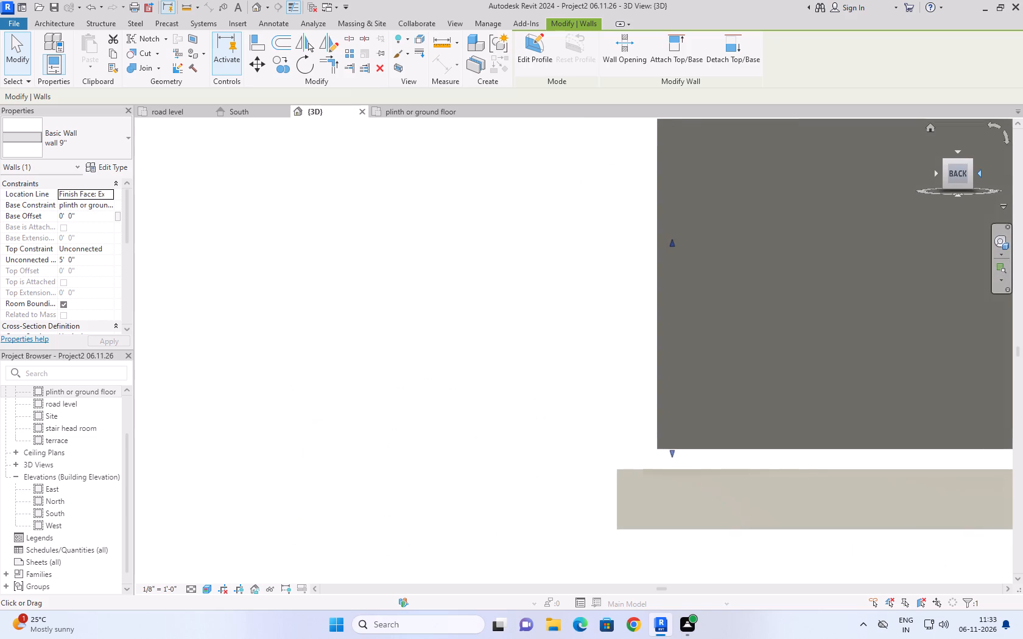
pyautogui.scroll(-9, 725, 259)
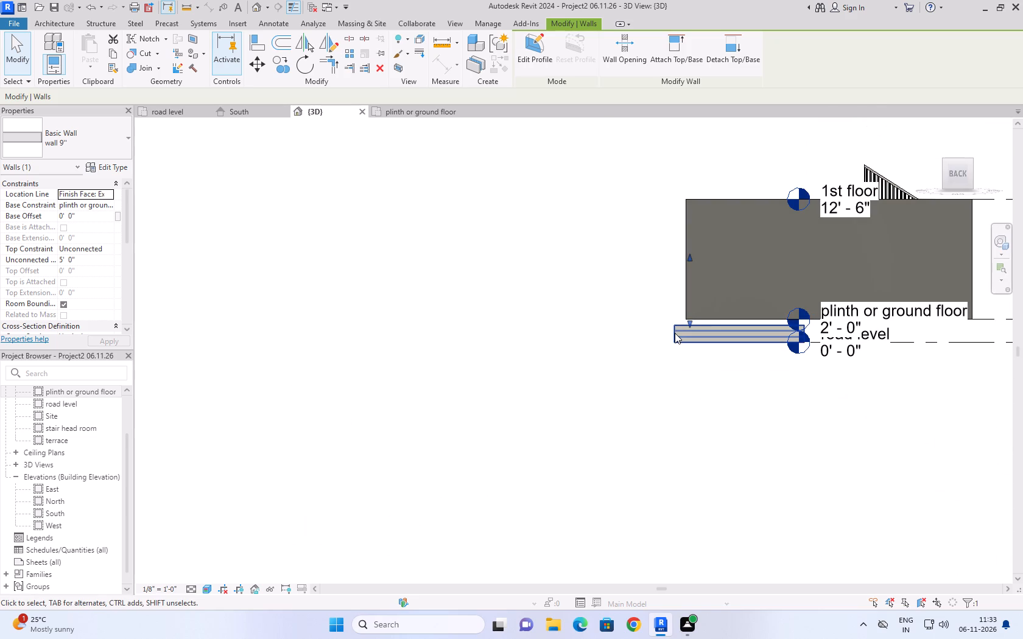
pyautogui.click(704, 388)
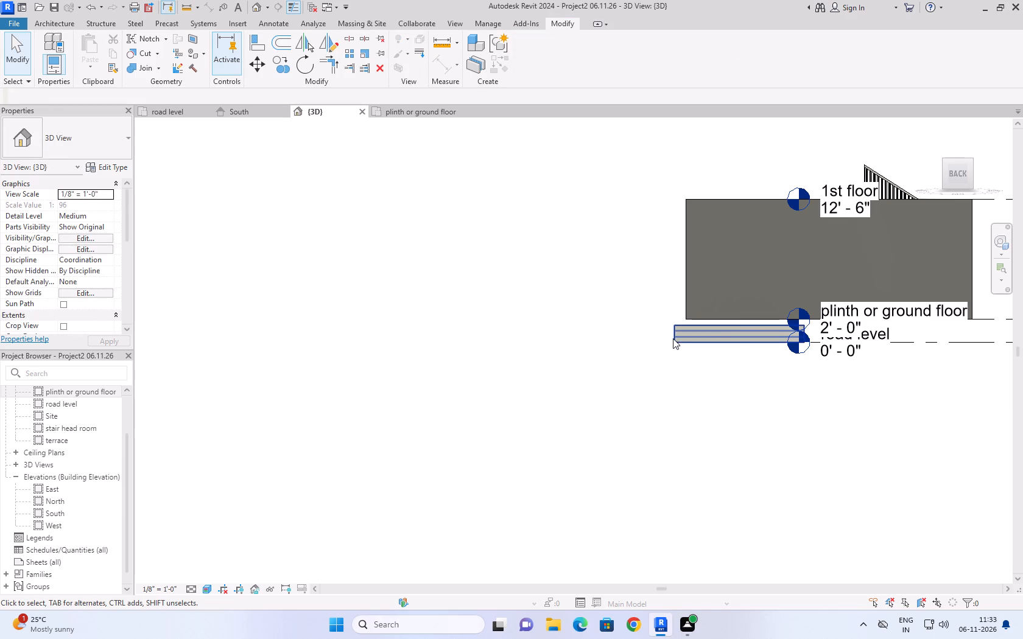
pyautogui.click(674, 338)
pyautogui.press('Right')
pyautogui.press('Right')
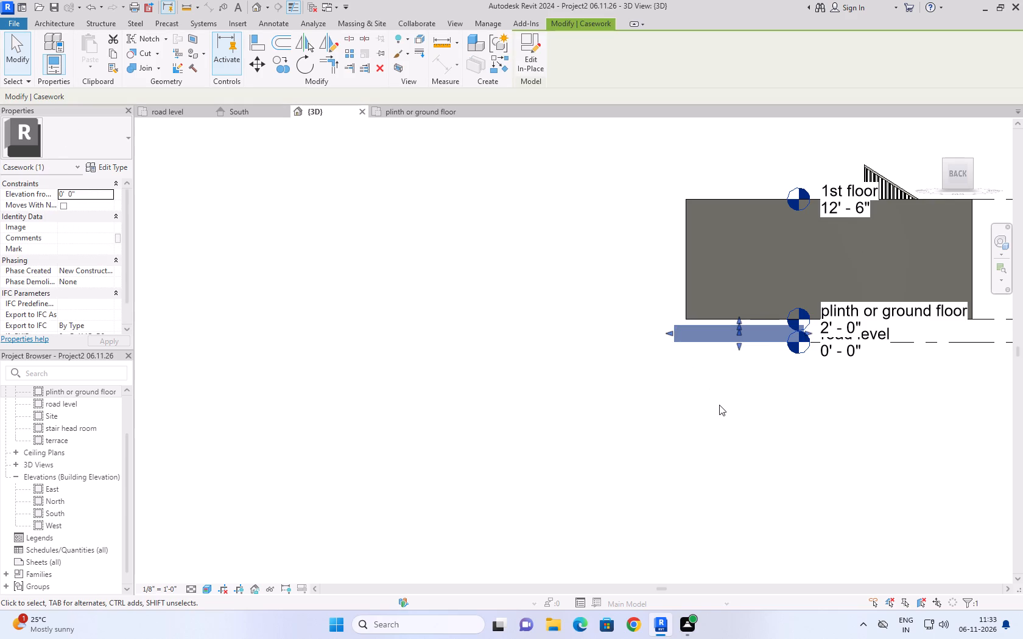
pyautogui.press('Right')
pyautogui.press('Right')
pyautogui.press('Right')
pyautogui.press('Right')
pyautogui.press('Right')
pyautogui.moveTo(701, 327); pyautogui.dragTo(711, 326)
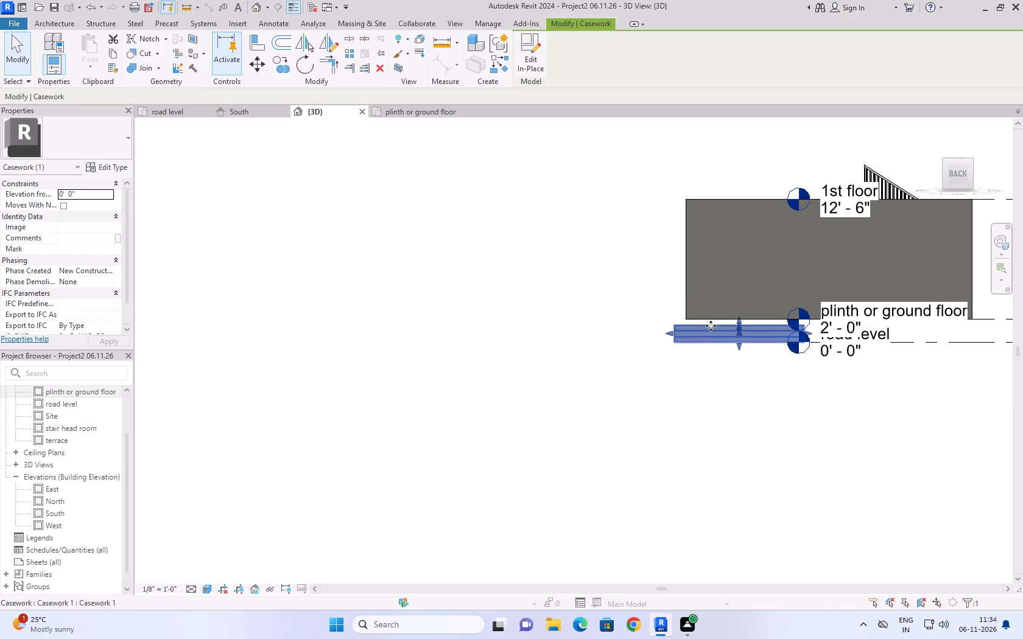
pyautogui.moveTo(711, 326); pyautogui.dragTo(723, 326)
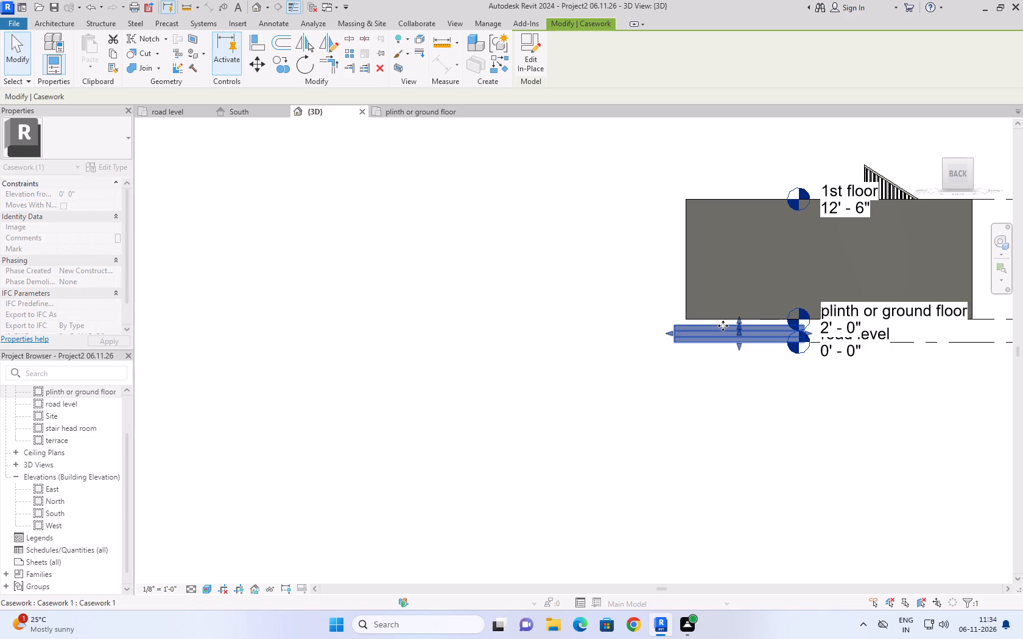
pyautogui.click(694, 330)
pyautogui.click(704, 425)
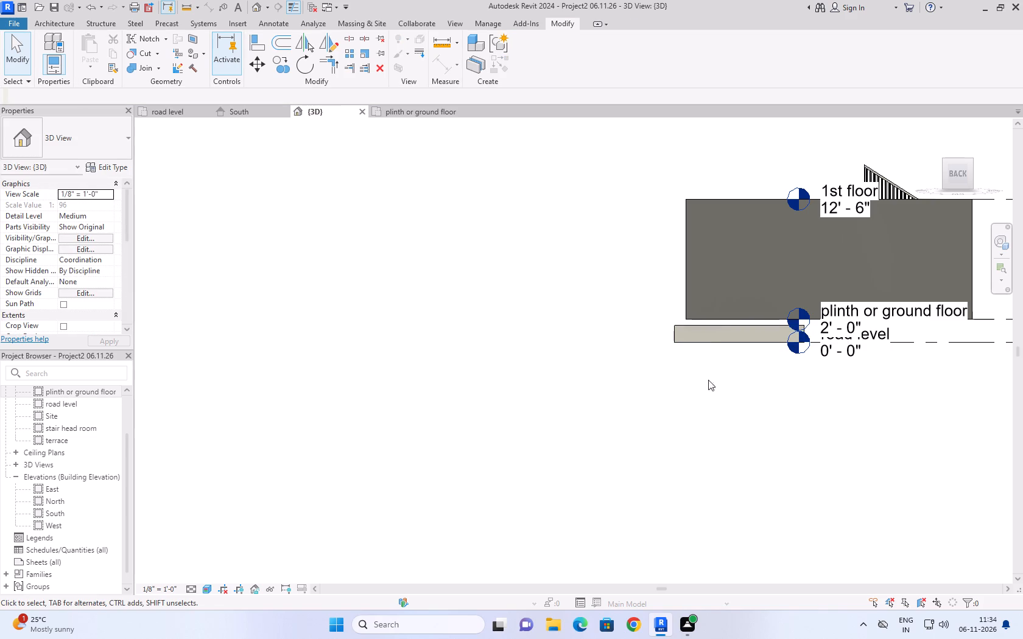
# Open the entrance steps for in-place editing and move the extrusion slightly upward while trying to shift it inward.
pyautogui.click(703, 326)
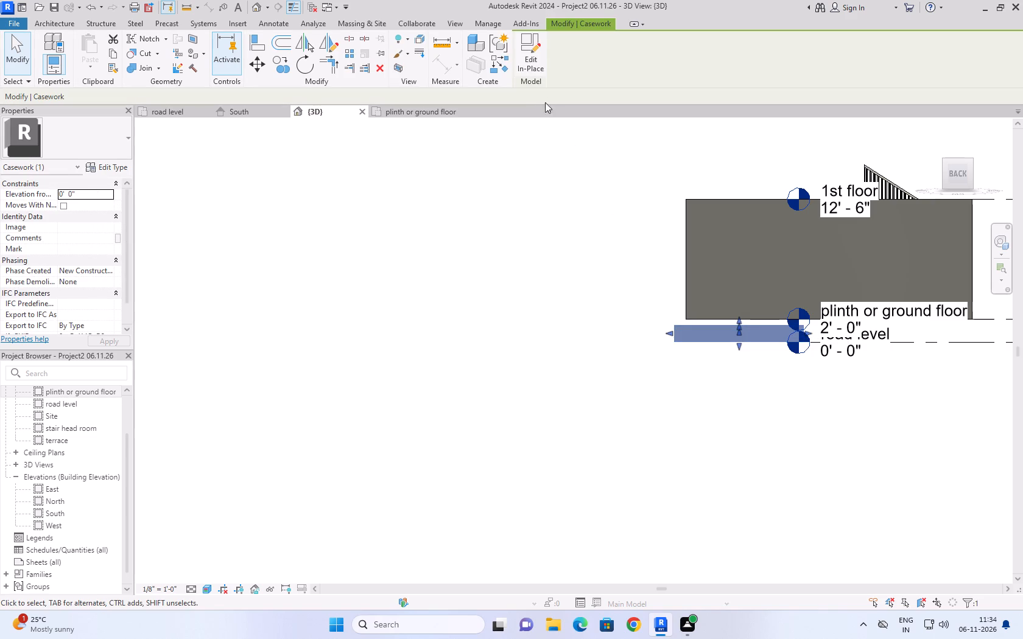
pyautogui.click(530, 61)
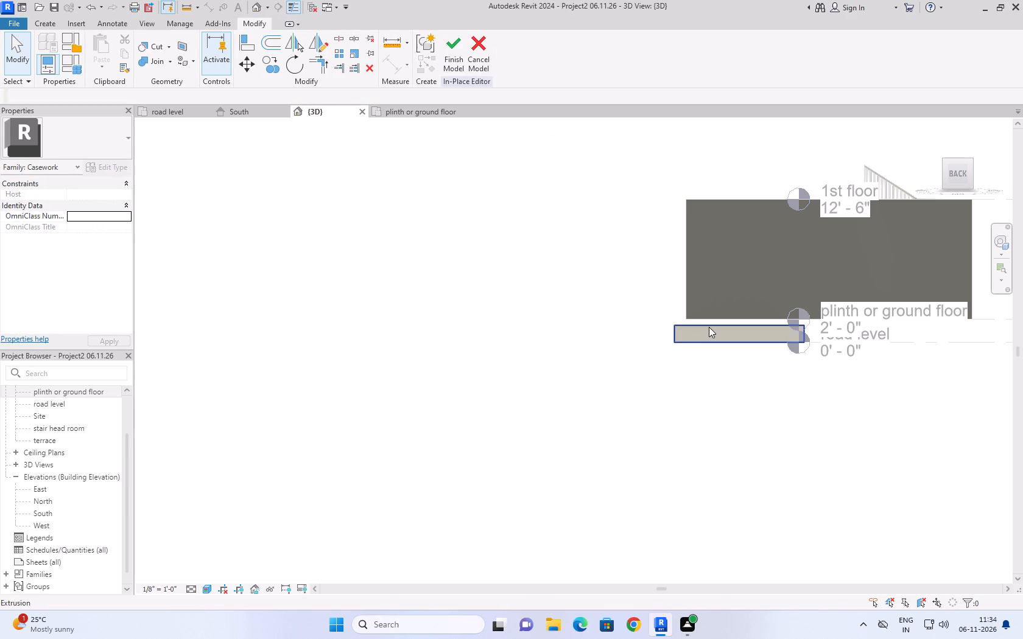
pyautogui.click(709, 327)
pyautogui.moveTo(725, 329); pyautogui.dragTo(740, 329)
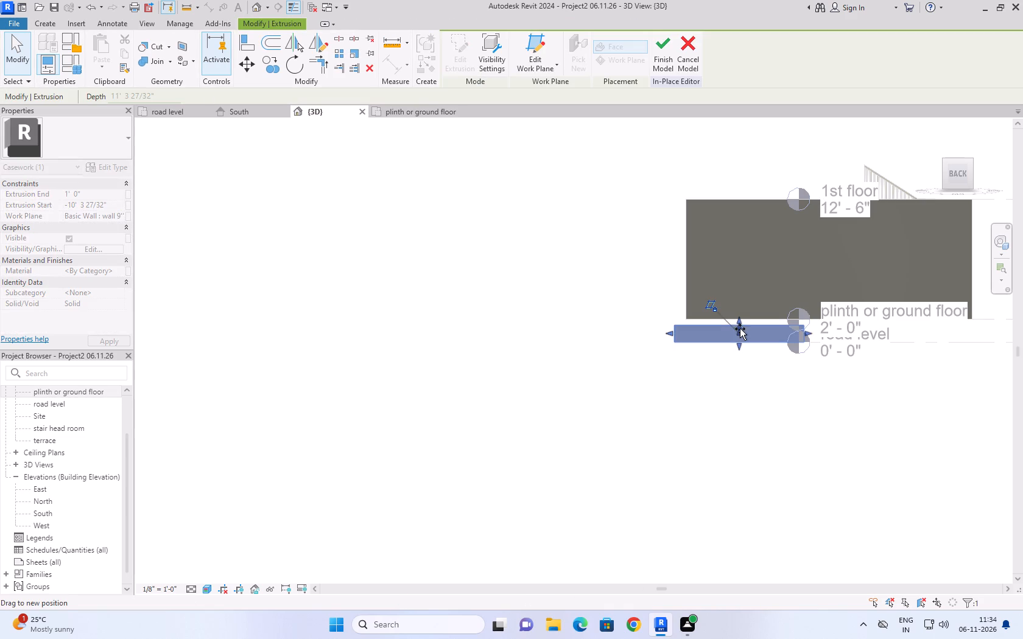
pyautogui.moveTo(740, 329); pyautogui.dragTo(780, 333)
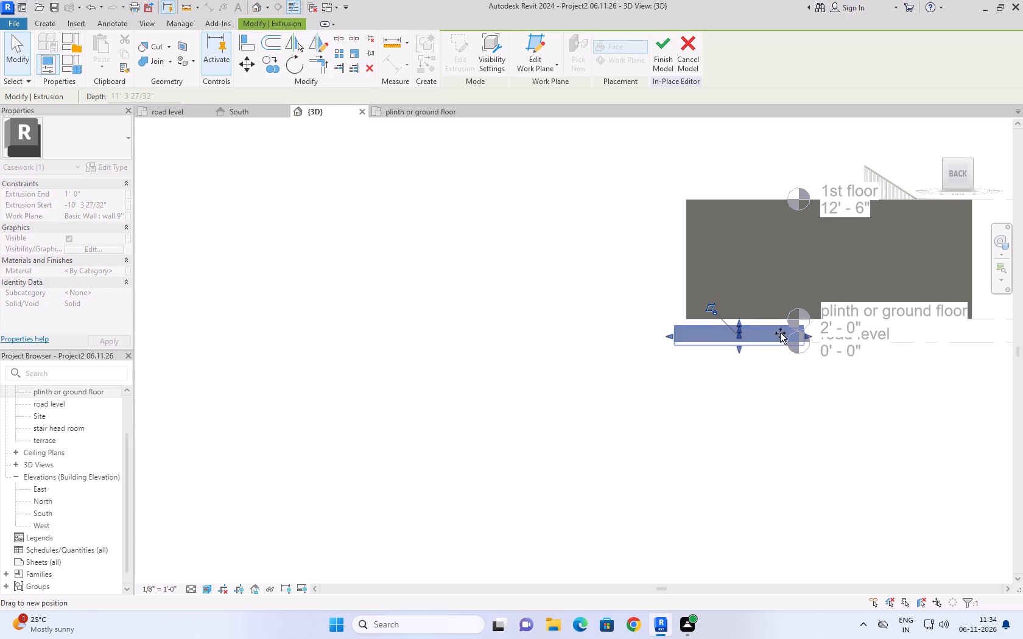
pyautogui.moveTo(780, 333); pyautogui.dragTo(798, 327)
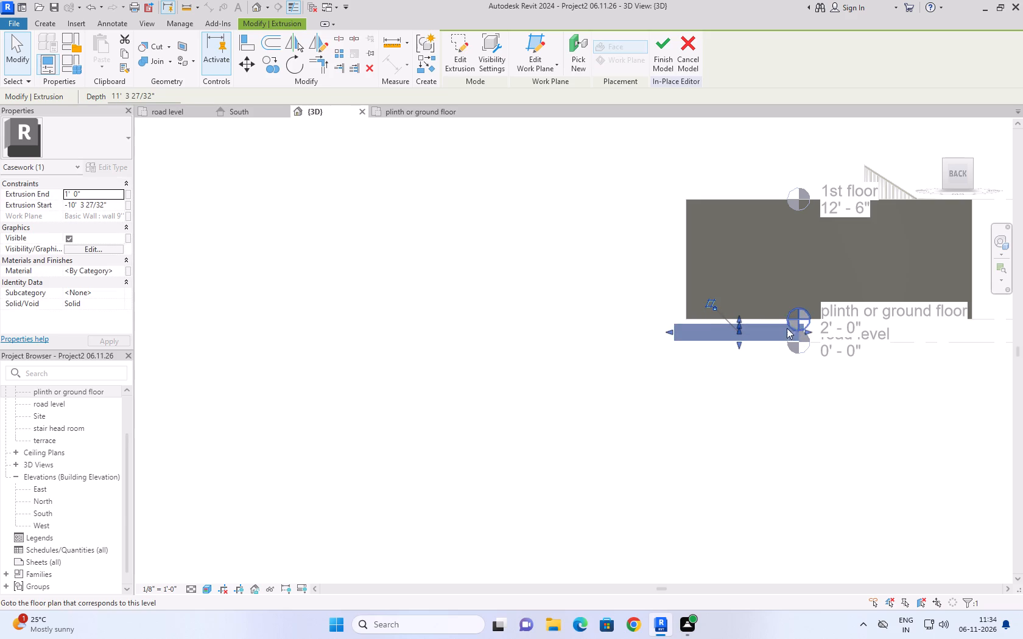
# Pull the extrusion's outer end to the right side wall's outer face, extrusion end 0' 0", finish the model and check the ground floor plan.
pyautogui.moveTo(670, 332); pyautogui.dragTo(683, 332)
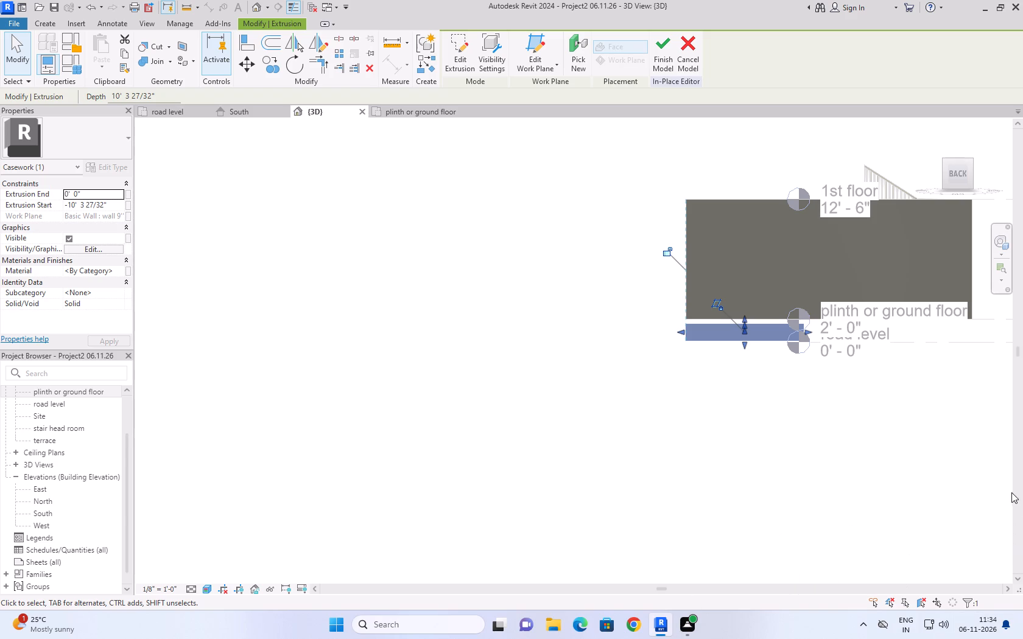
pyautogui.click(806, 438)
pyautogui.click(449, 52)
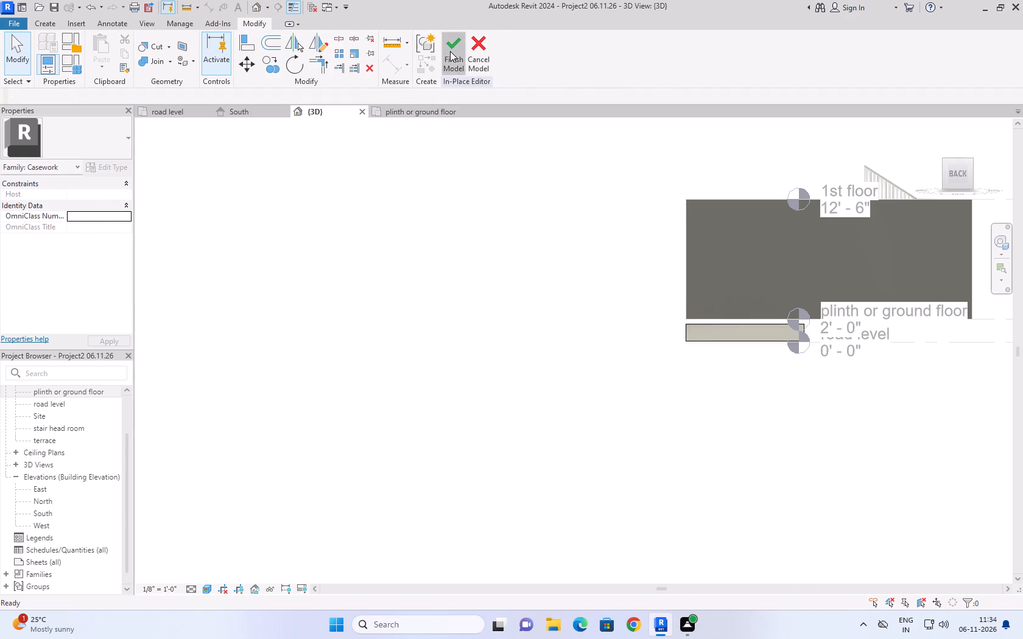
pyautogui.click(656, 489)
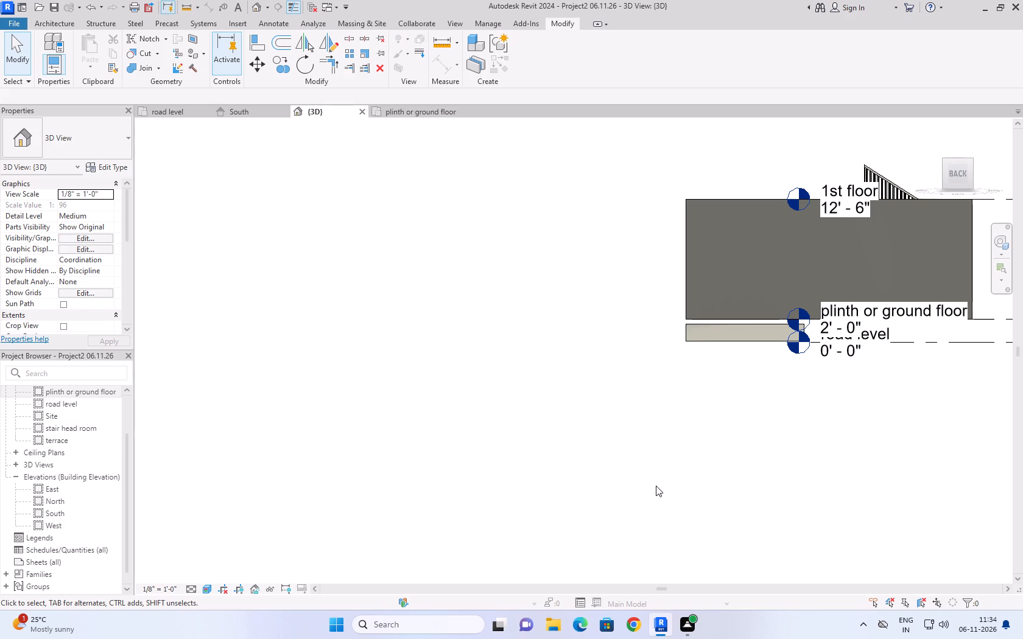
pyautogui.click(417, 114)
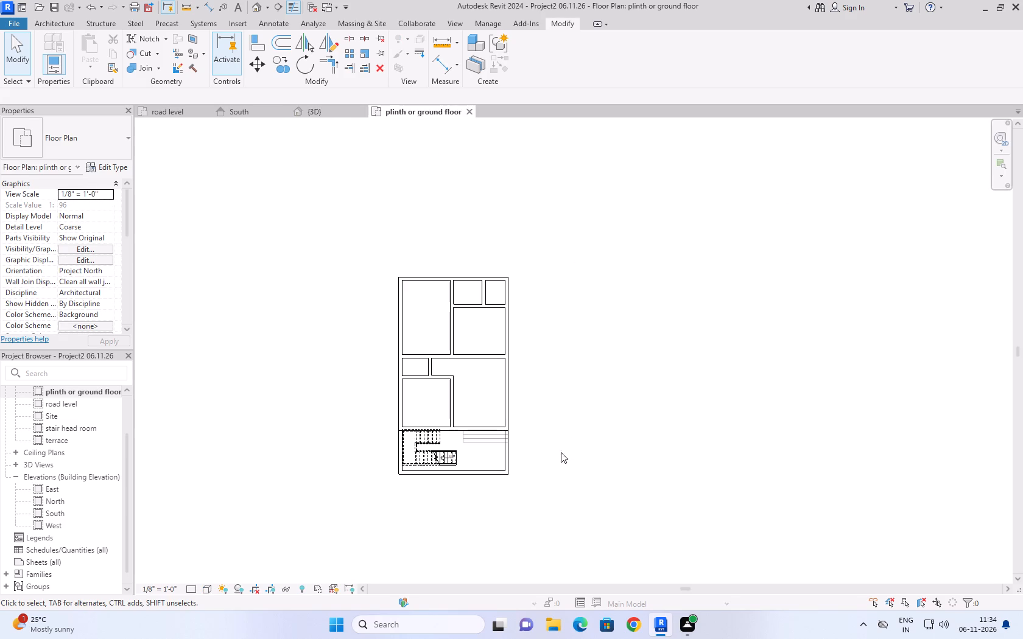
pyautogui.scroll(7, 535, 483)
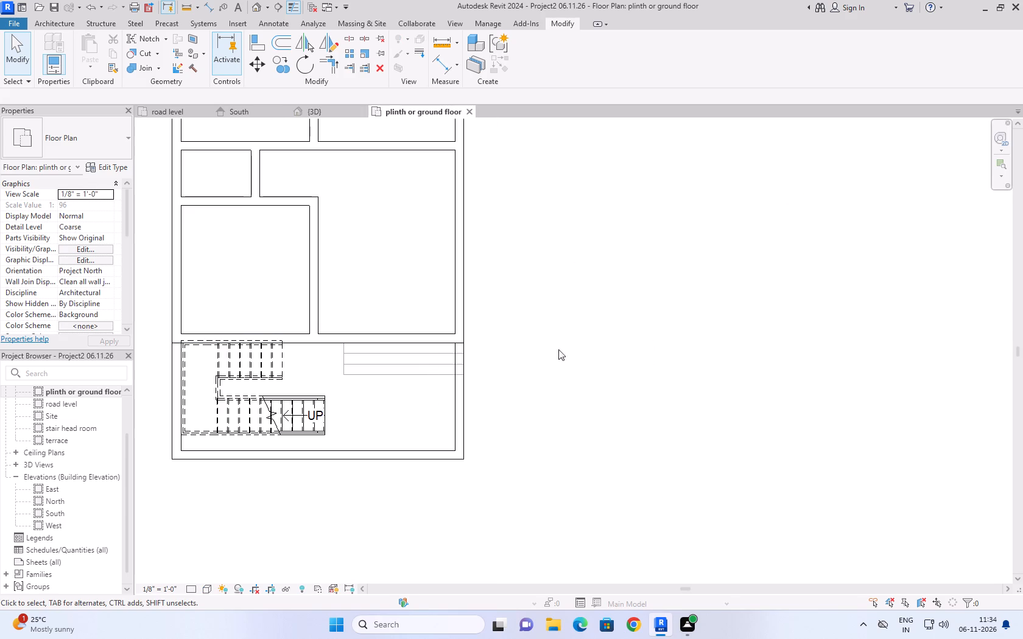
pyautogui.click(320, 113)
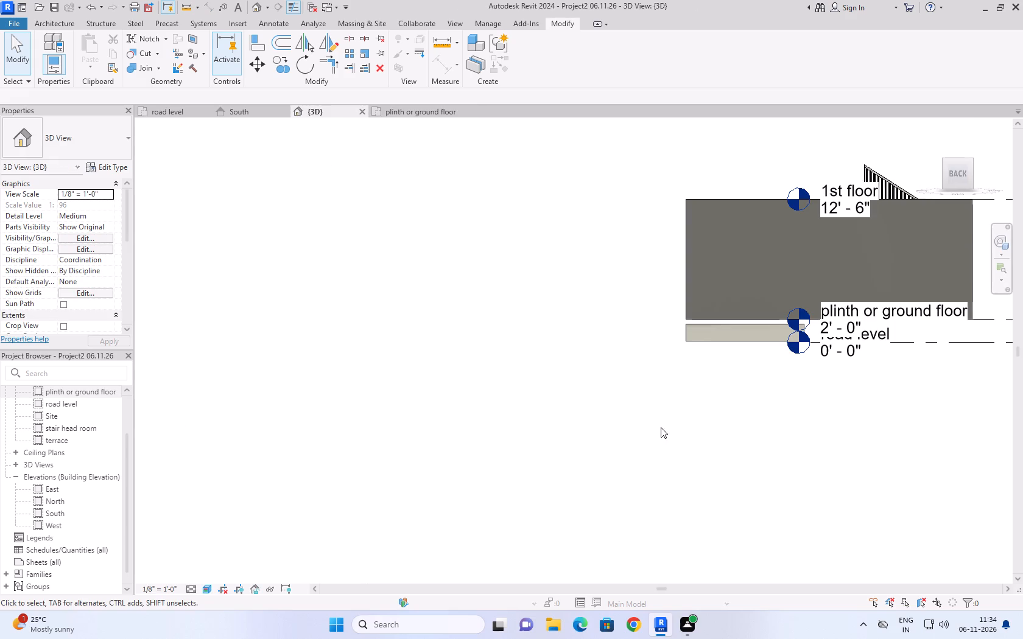
# Shorten the steps' outer end to the right side wall's inner face and check it in the ground floor plan.
pyautogui.click(737, 324)
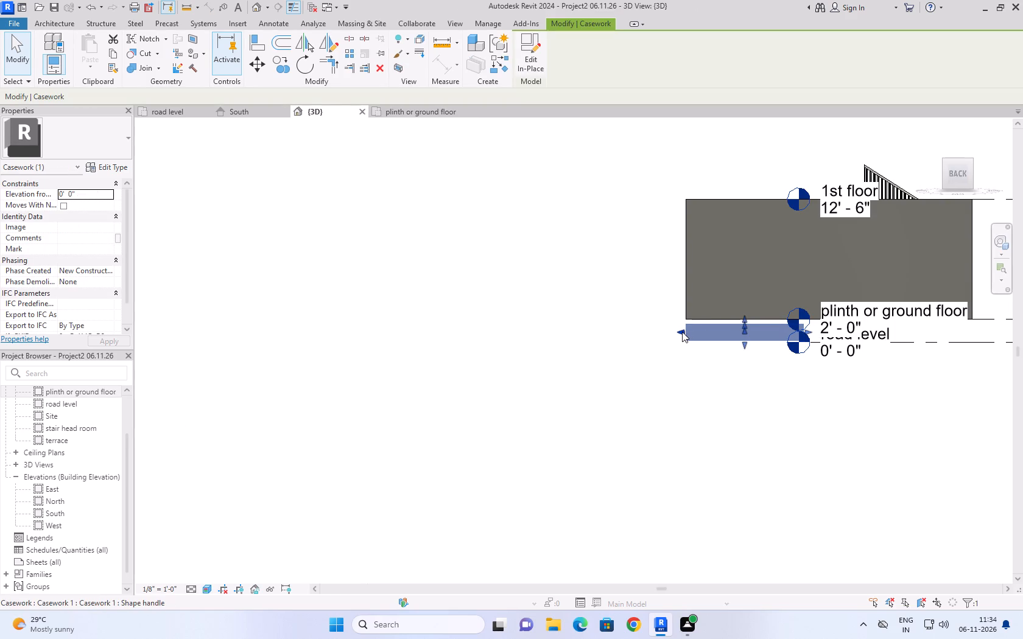
pyautogui.moveTo(682, 332); pyautogui.dragTo(697, 332)
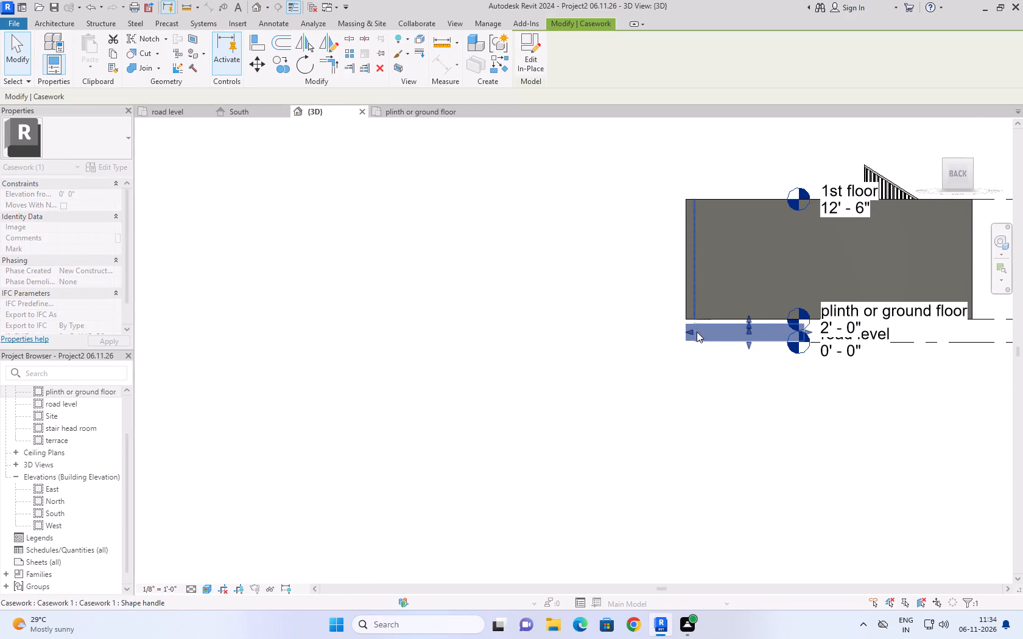
pyautogui.click(424, 118)
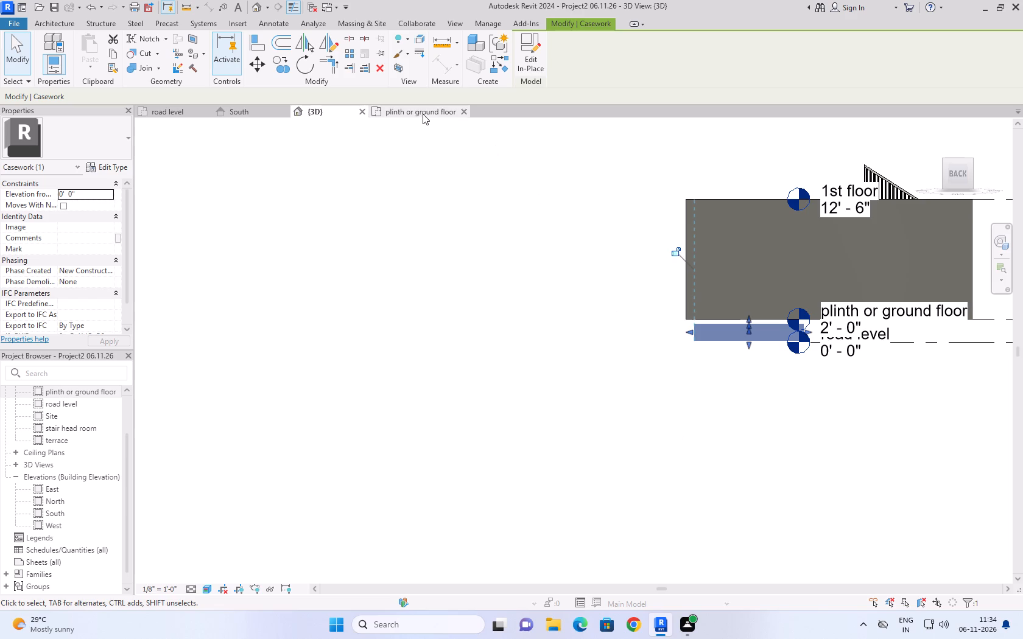
pyautogui.click(423, 114)
pyautogui.click(563, 365)
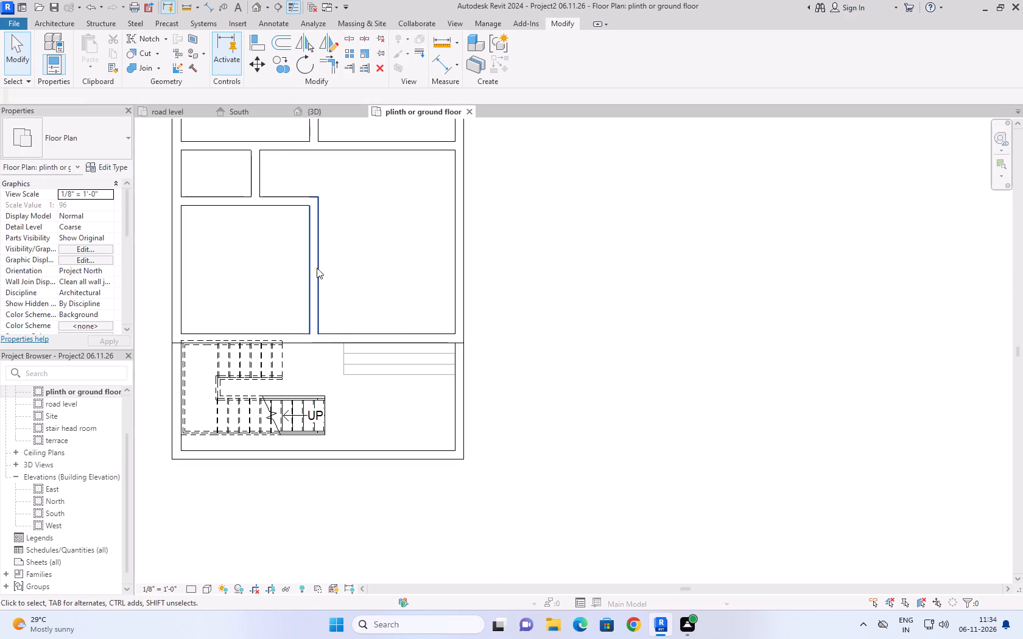
# Stretch the steps' inner end to line up with the foot of the staircase's lower flight and check it in the ground floor plan.
pyautogui.click(322, 103)
pyautogui.click(323, 108)
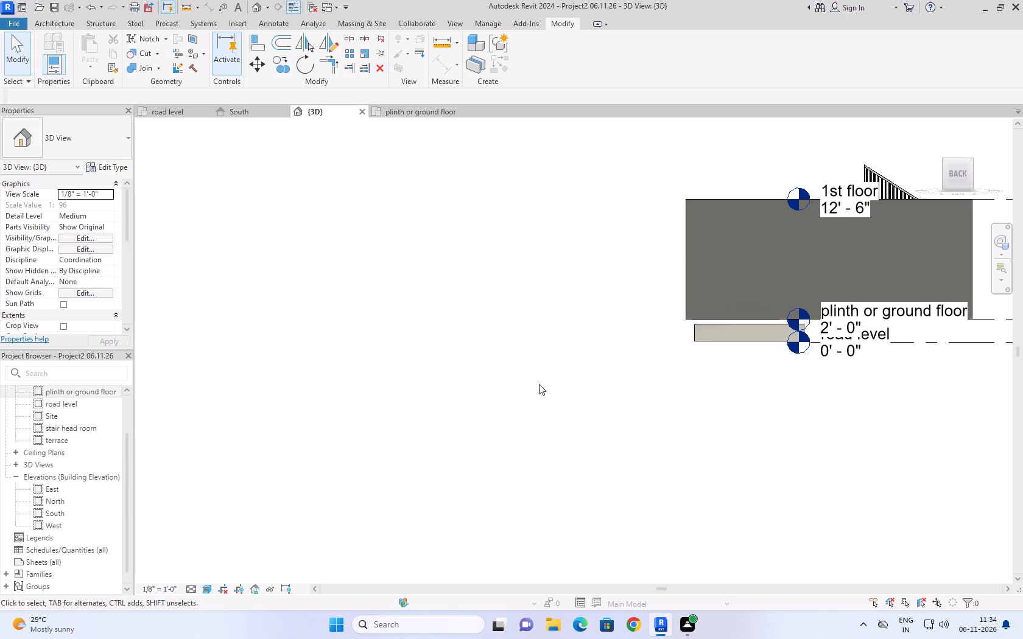
pyautogui.scroll(-2, 533, 389)
pyautogui.click(747, 375)
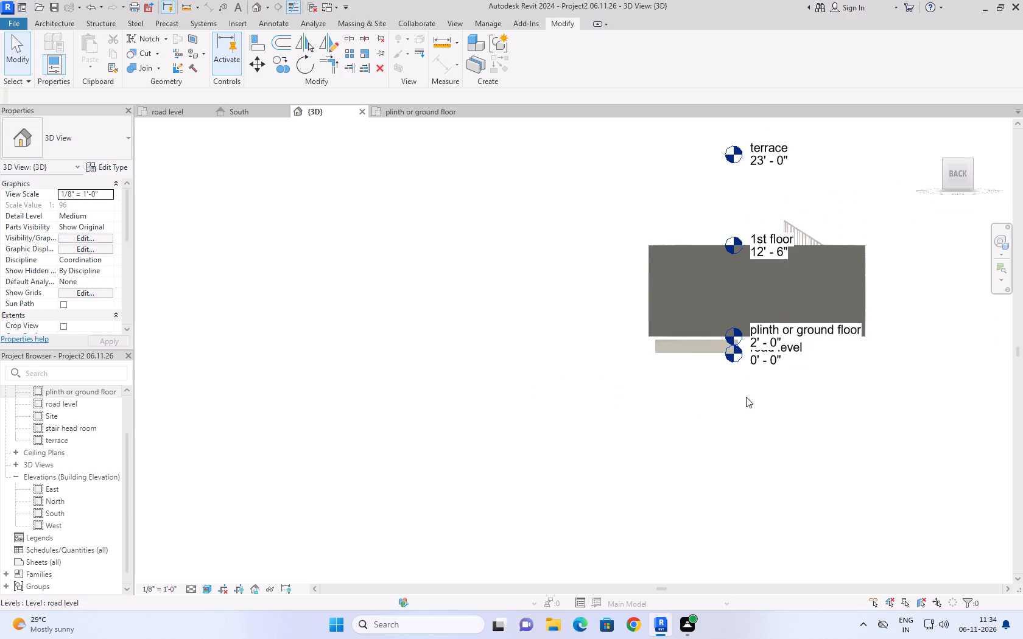
pyautogui.scroll(2, 703, 351)
pyautogui.click(708, 350)
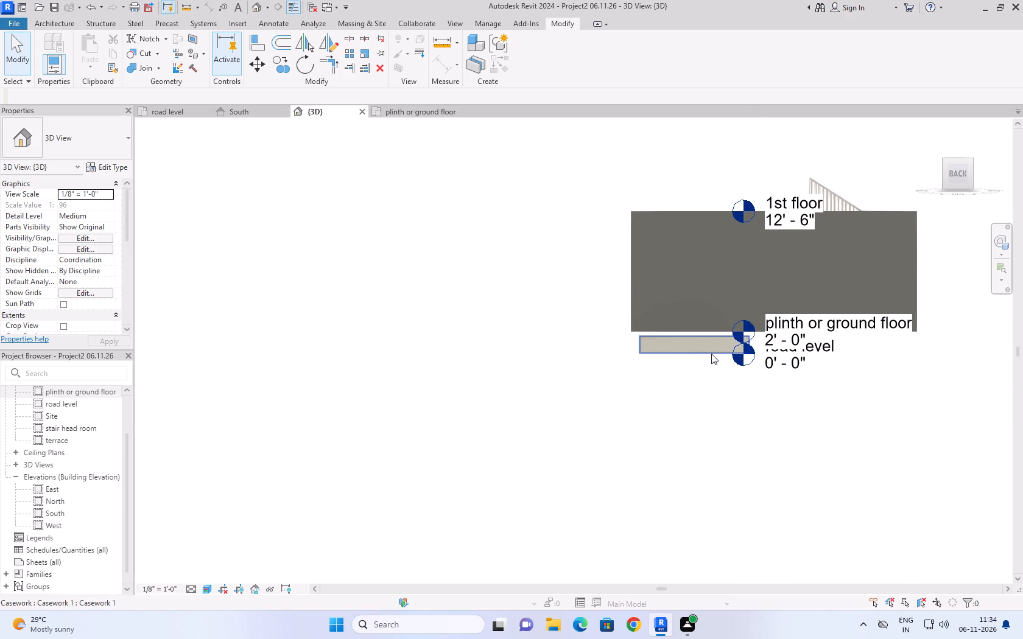
pyautogui.scroll(3, 807, 319)
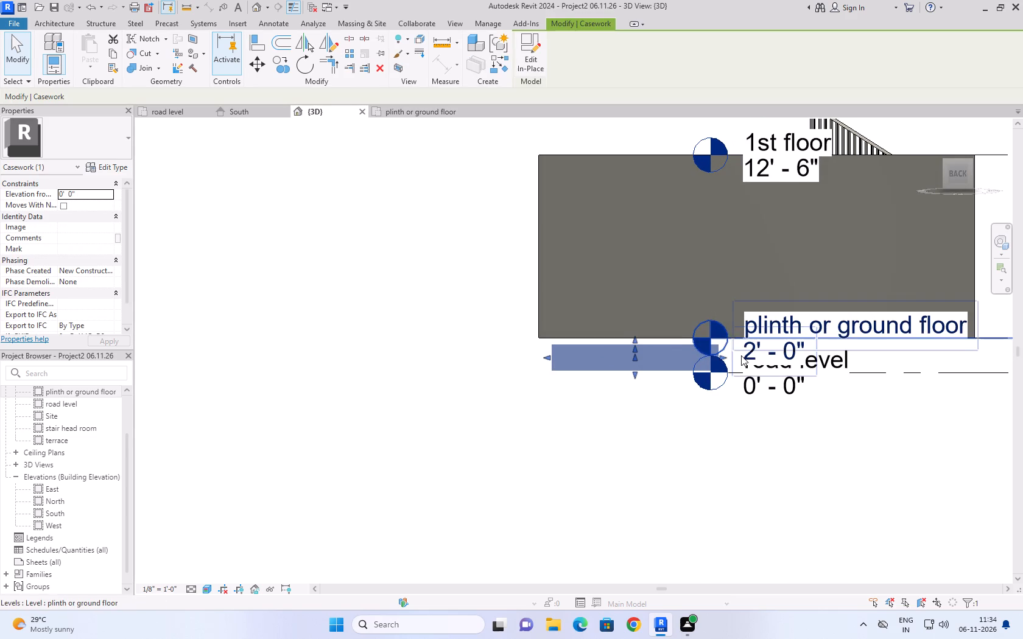
pyautogui.moveTo(726, 358); pyautogui.dragTo(742, 358)
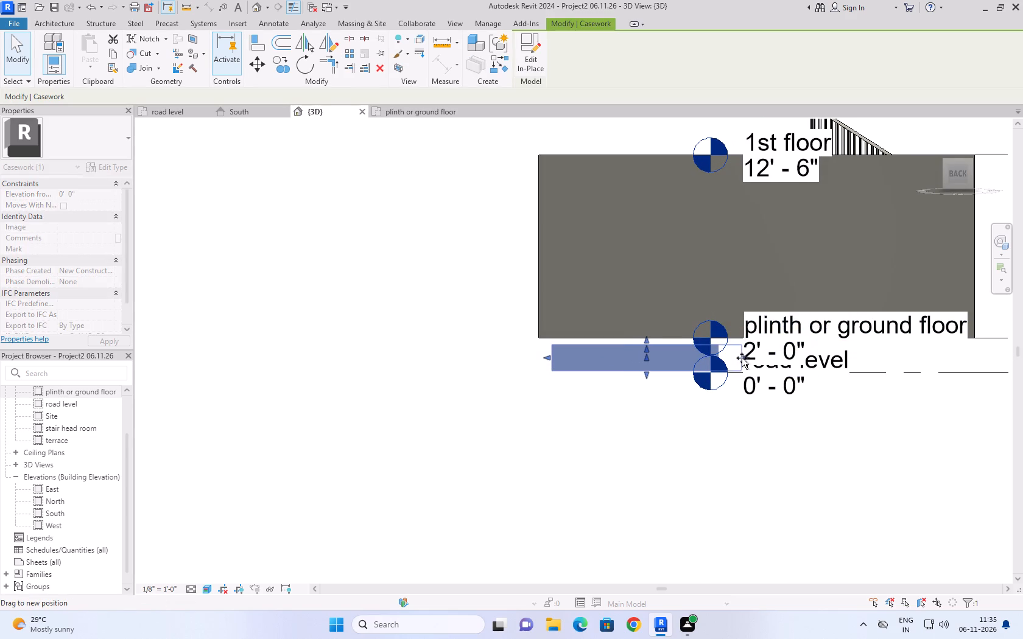
pyautogui.moveTo(742, 358); pyautogui.dragTo(745, 358)
pyautogui.click(752, 427)
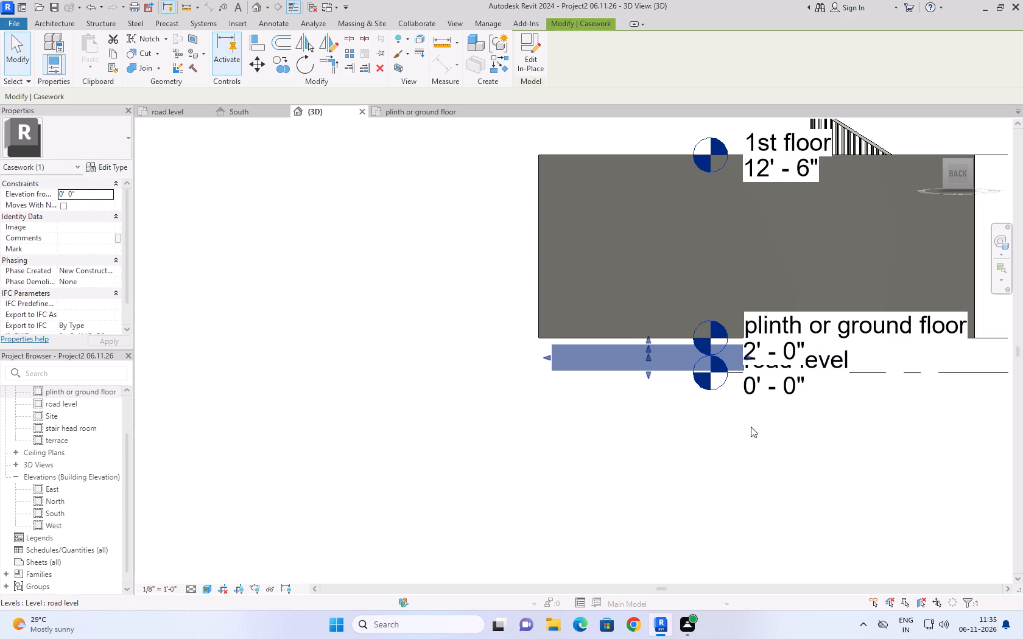
pyautogui.click(418, 116)
pyautogui.click(586, 355)
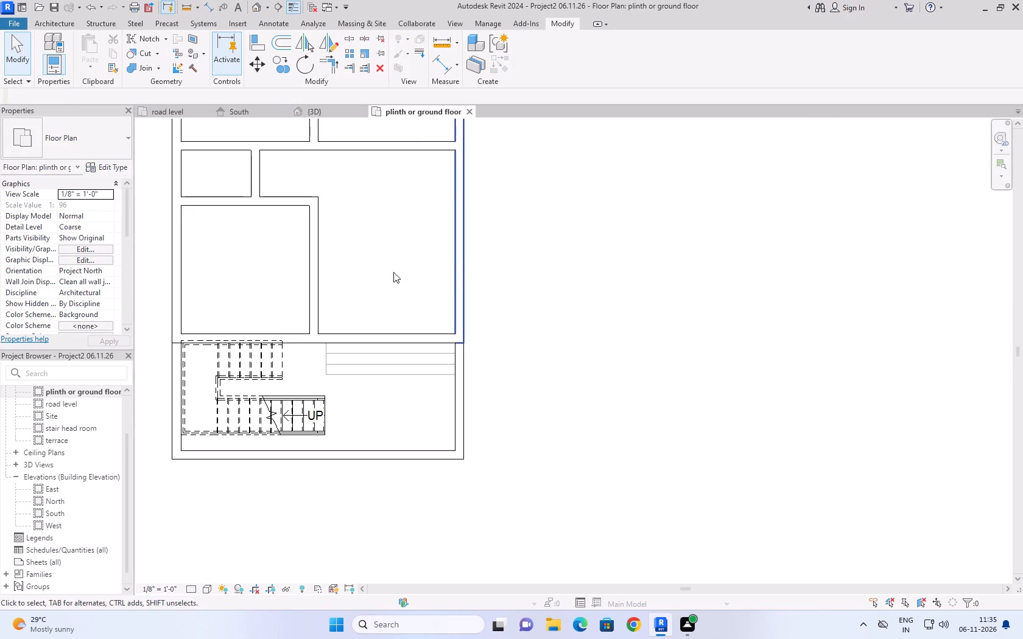
# Examine the resized entrance steps in the default isometric 3D view, close up on the front open area.
pyautogui.click(312, 110)
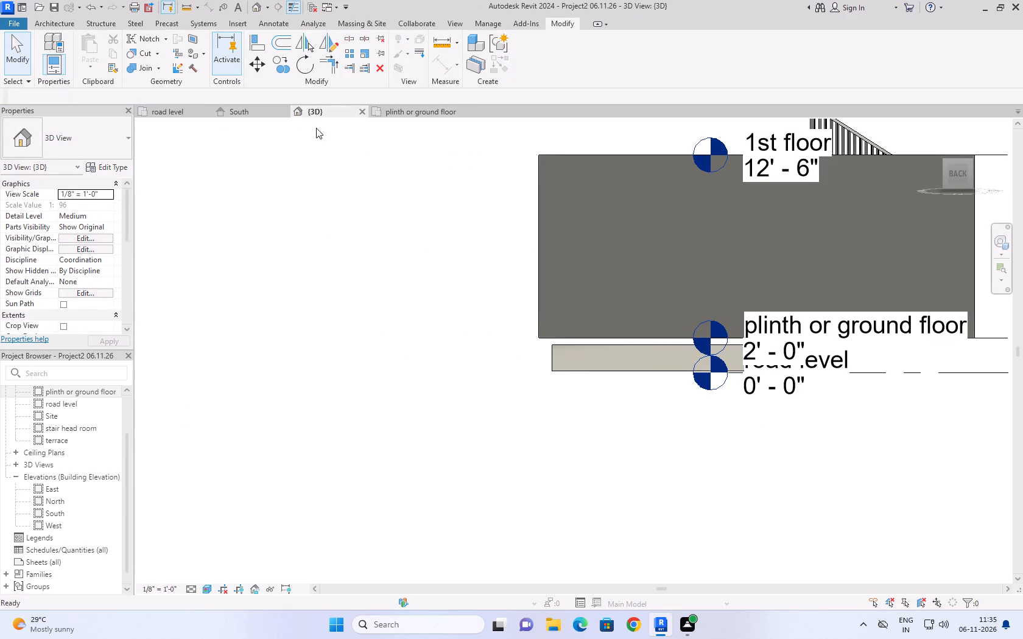
pyautogui.click(589, 529)
pyautogui.click(931, 128)
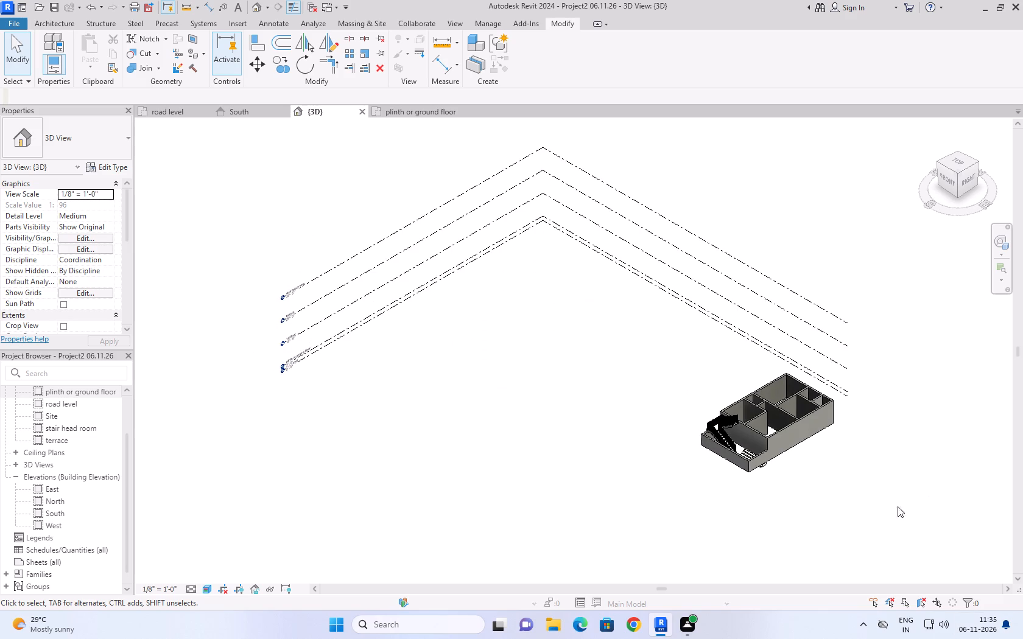
pyautogui.scroll(10, 750, 449)
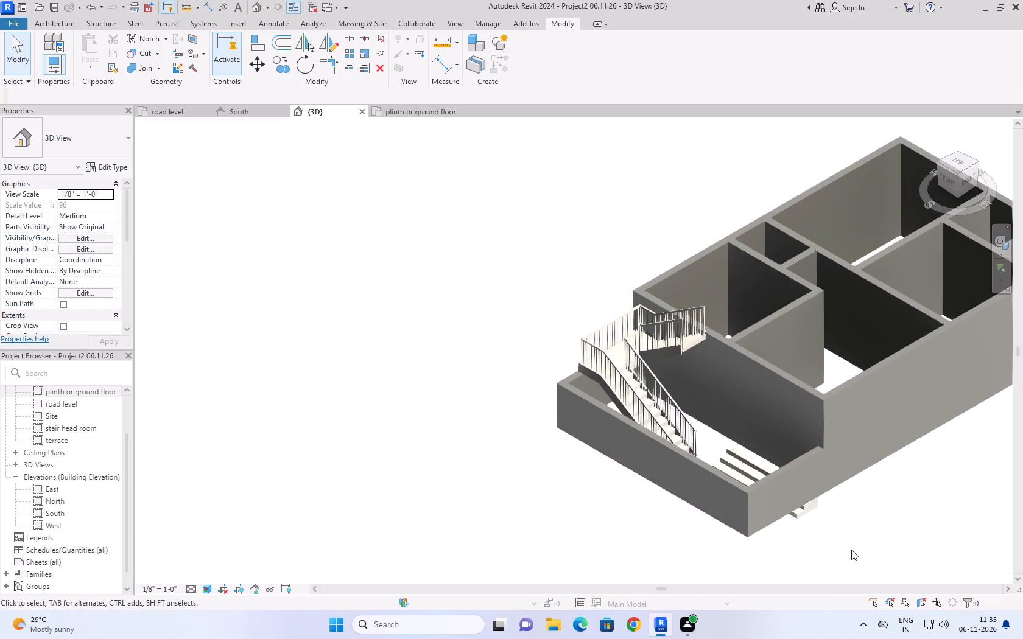
# Examine the entrance steps from above and the front, checking their fit between the staircase, right side wall and house wall.
pyautogui.keyDown('shift'); pyautogui.moveTo(827, 551); pyautogui.dragTo(832, 552, button='middle'); pyautogui.keyUp('shift')
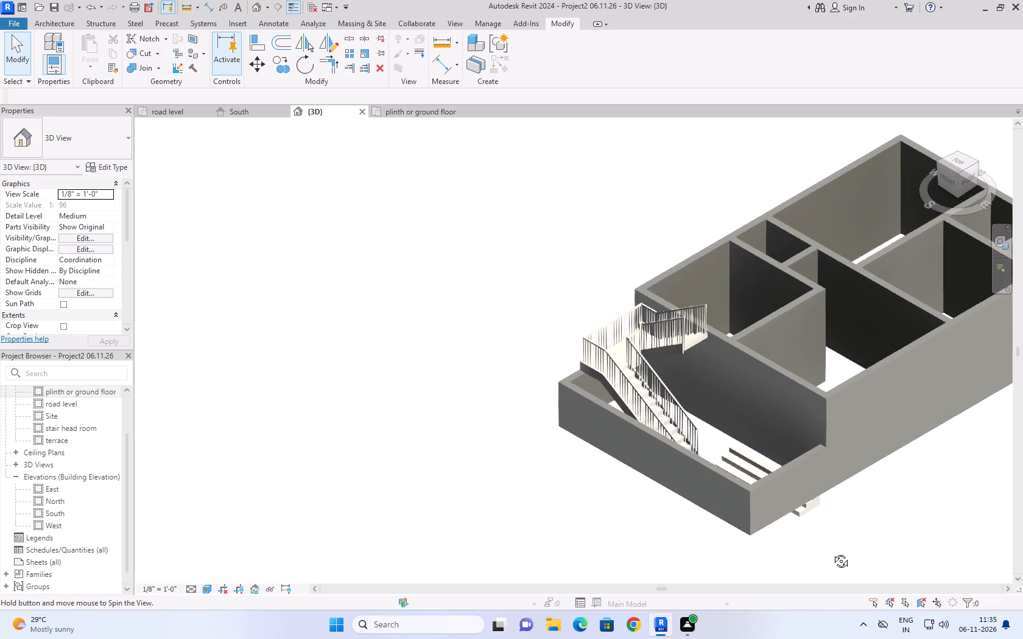
pyautogui.keyDown('shift'); pyautogui.moveTo(832, 552); pyautogui.dragTo(899, 540, button='middle'); pyautogui.keyUp('shift')
pyautogui.moveTo(768, 371); pyautogui.dragTo(702, 392, button='middle')
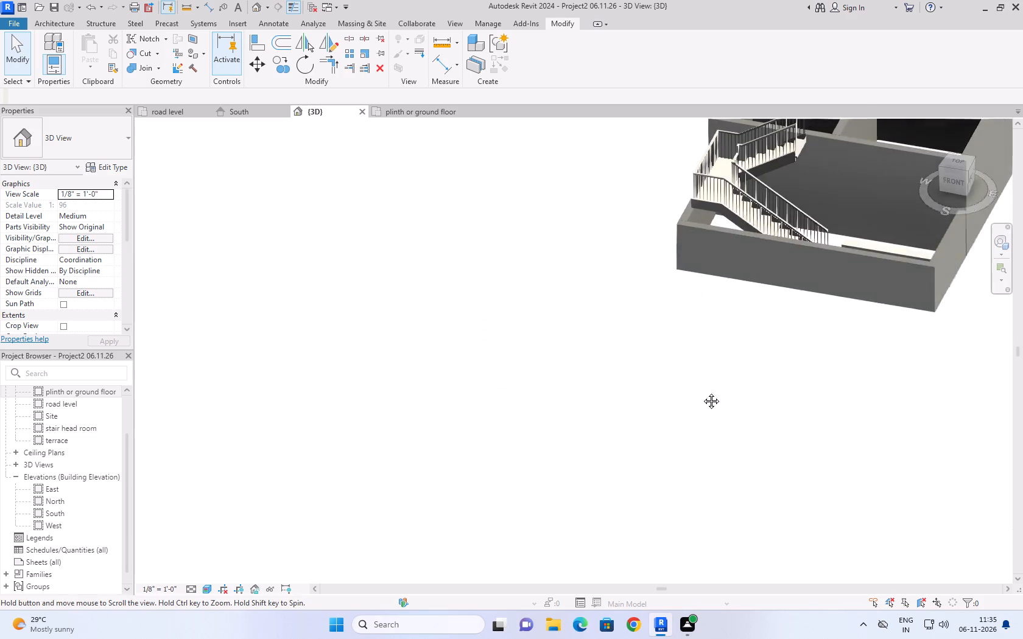
pyautogui.moveTo(702, 392); pyautogui.dragTo(491, 490, button='middle')
pyautogui.keyDown('shift'); pyautogui.moveTo(497, 491); pyautogui.dragTo(559, 538, button='middle'); pyautogui.keyUp('shift')
pyautogui.moveTo(557, 300); pyautogui.dragTo(561, 308, button='middle')
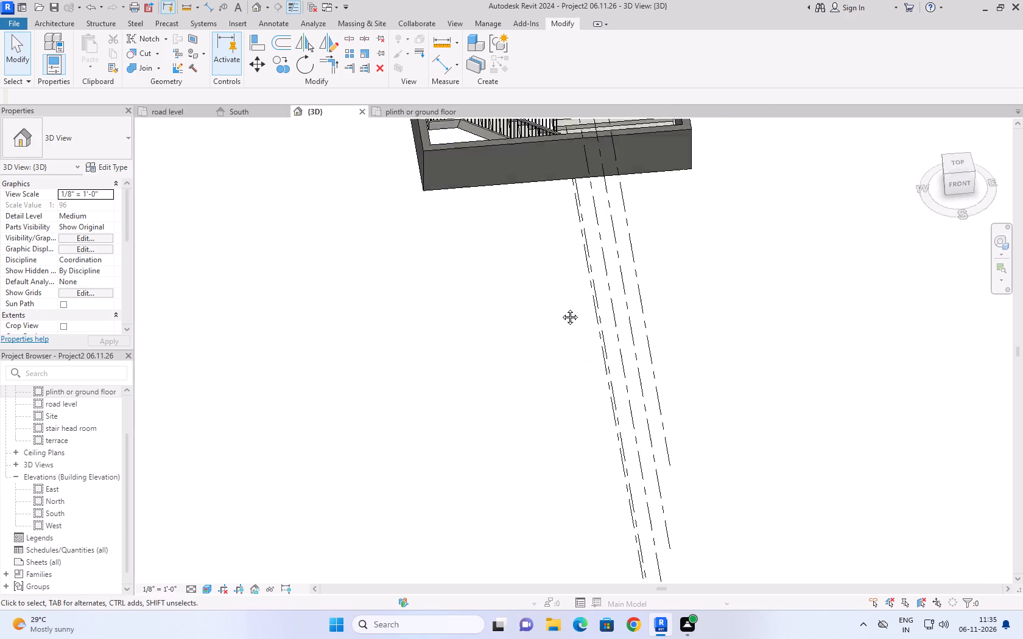
pyautogui.moveTo(561, 308); pyautogui.dragTo(526, 539, button='middle')
pyautogui.keyDown('shift'); pyautogui.moveTo(582, 478); pyautogui.dragTo(569, 553, button='middle'); pyautogui.keyUp('shift')
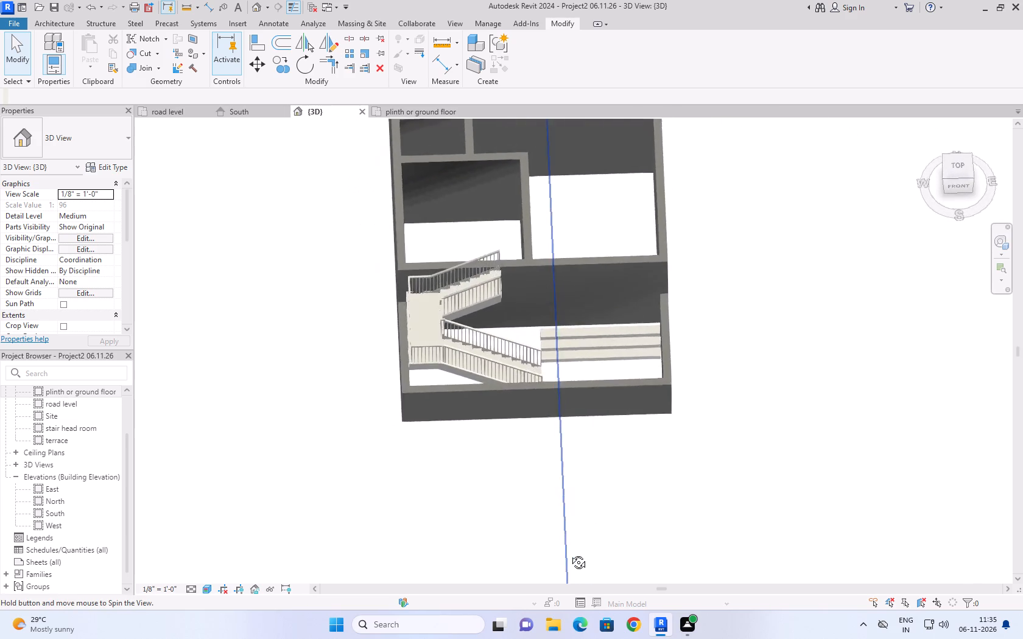
pyautogui.keyDown('shift'); pyautogui.moveTo(569, 553); pyautogui.dragTo(567, 563, button='middle'); pyautogui.keyUp('shift')
pyautogui.scroll(6, 636, 346)
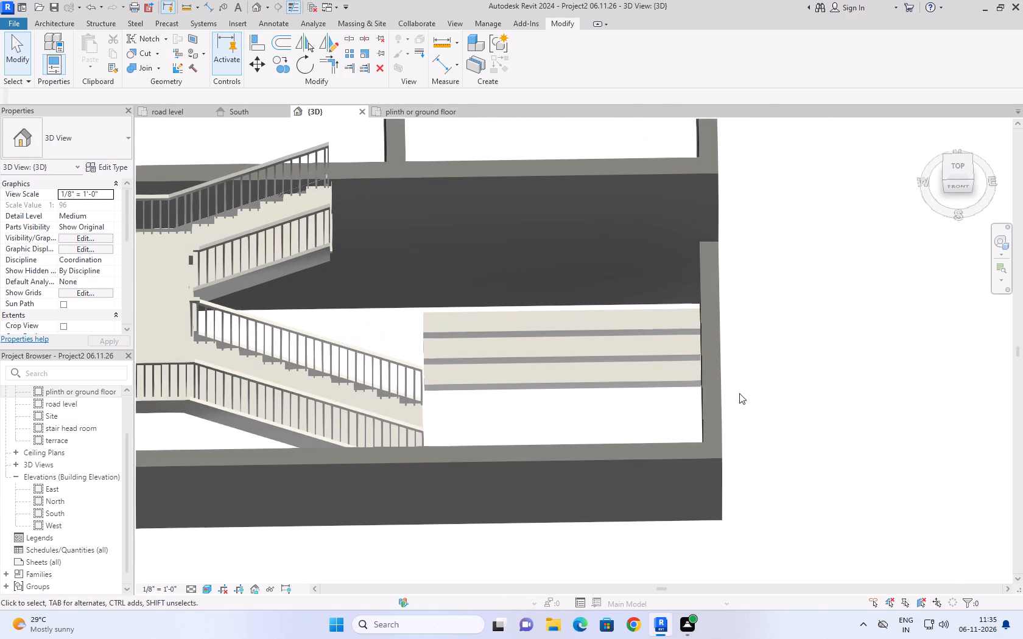
pyautogui.scroll(1, 809, 346)
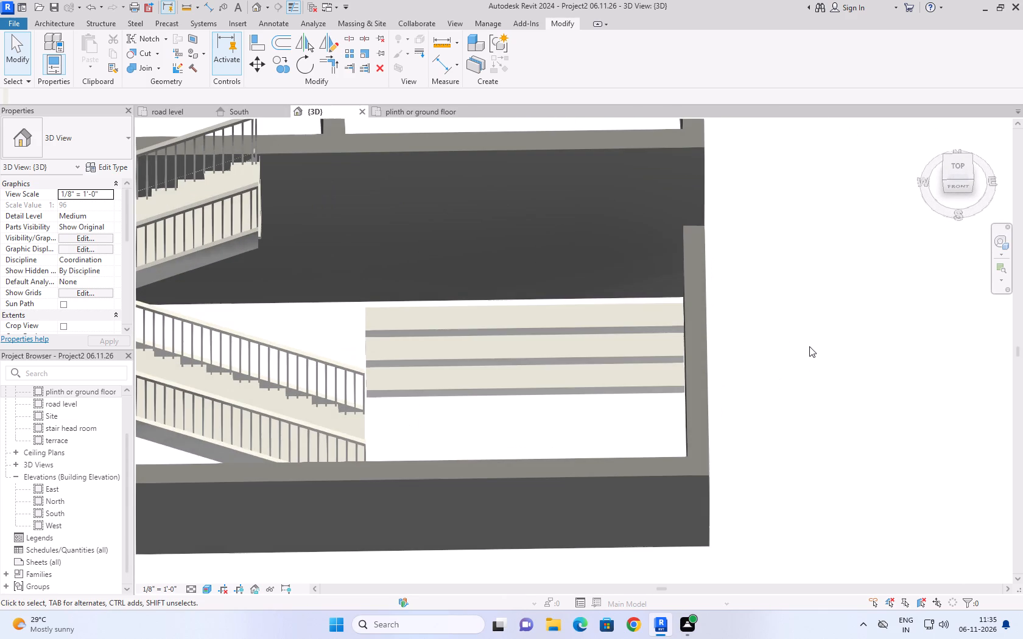
pyautogui.click(807, 346)
# Nudge the in-place entrance steps upward to an elevation of 0' 0 127/128".
pyautogui.click(590, 305)
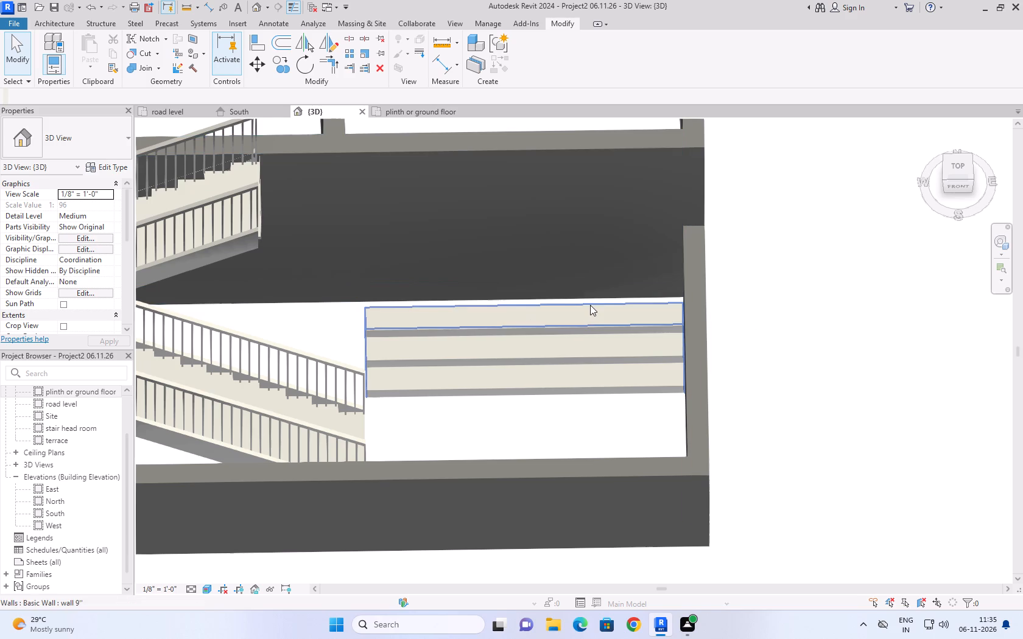
pyautogui.press('Up')
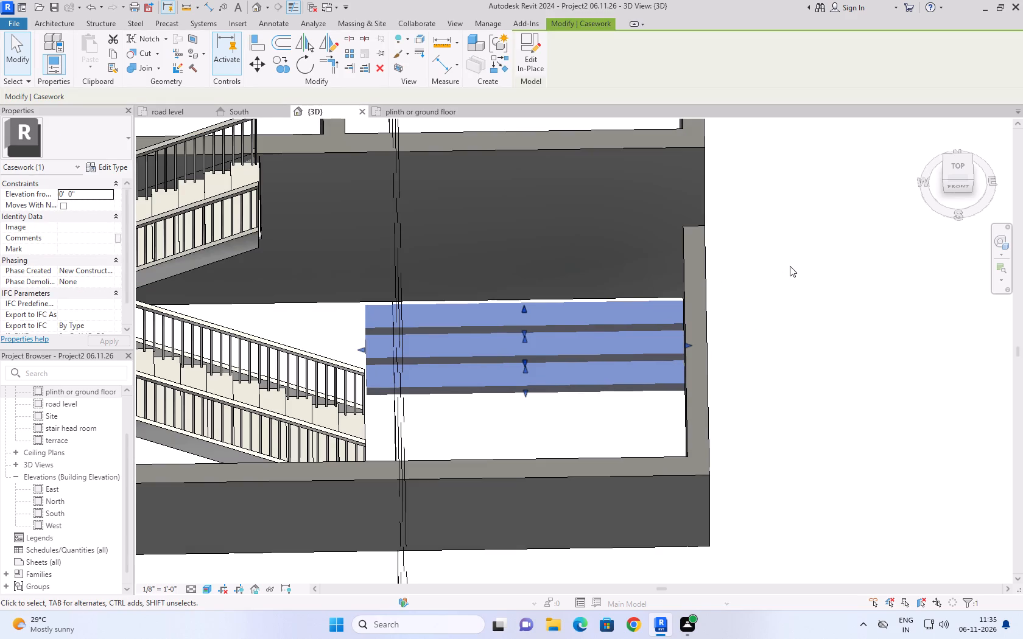
pyautogui.press('Up')
pyautogui.press('Up')
pyautogui.press('Down')
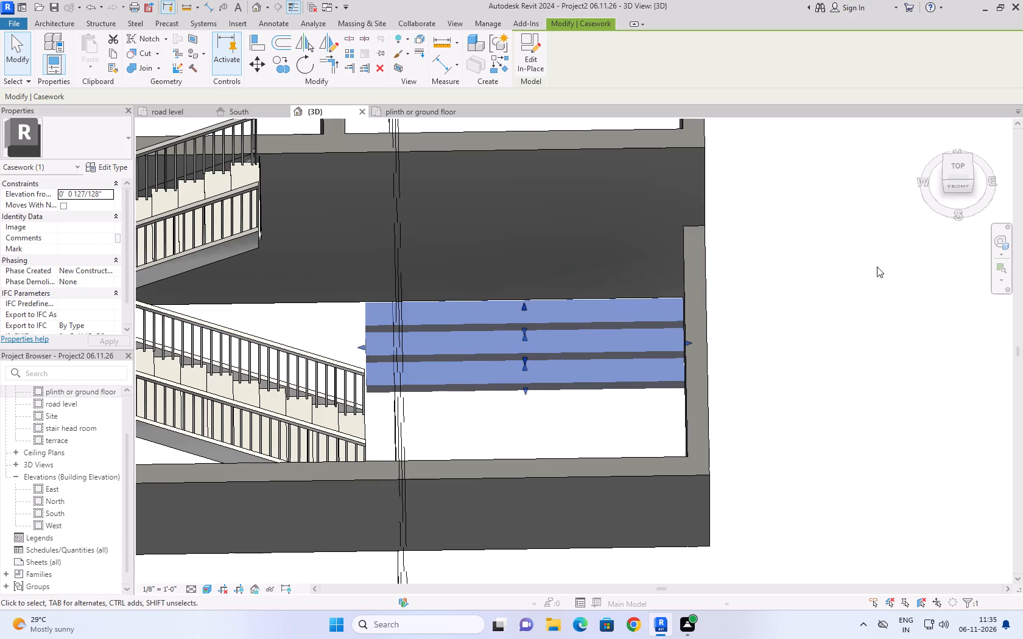
pyautogui.click(823, 257)
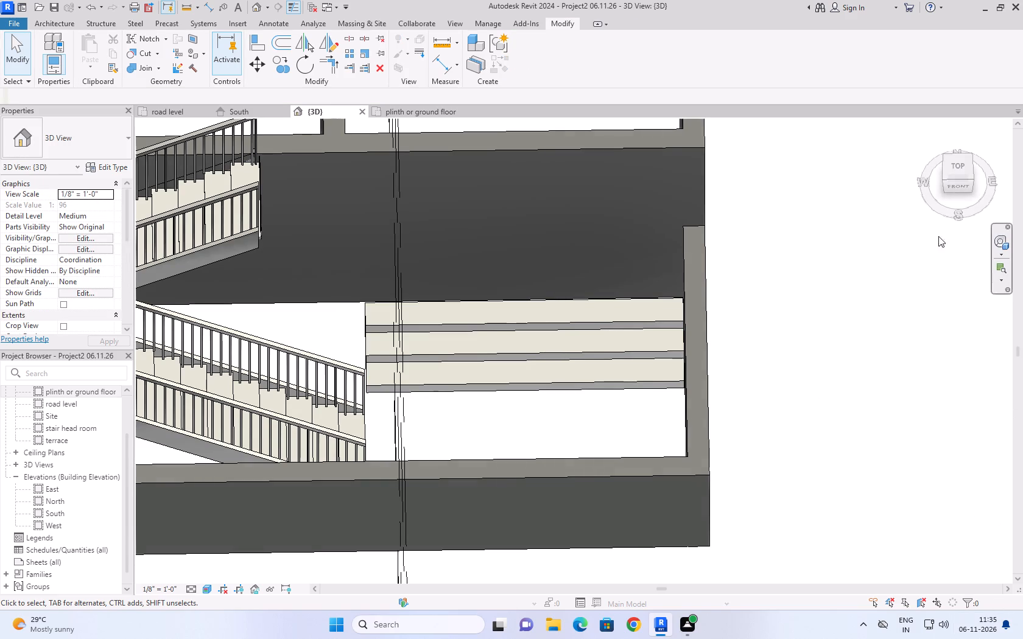
# Examine the nudged entrance steps in the default isometric 3D view, close up on the front open area.
pyautogui.click(931, 125)
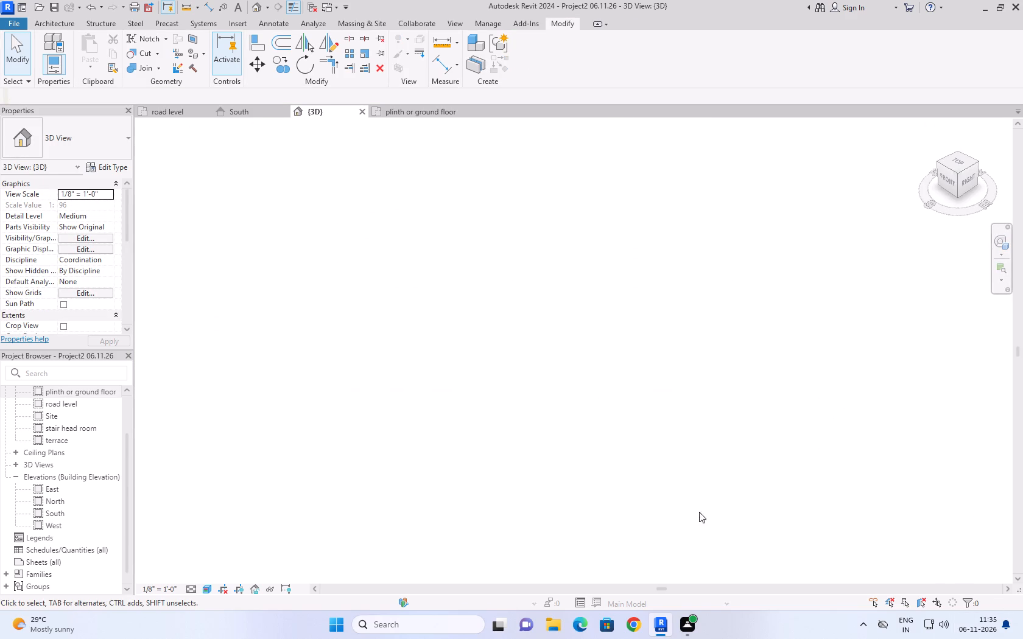
pyautogui.scroll(3, 705, 530)
pyautogui.moveTo(770, 427); pyautogui.dragTo(738, 442, button='middle')
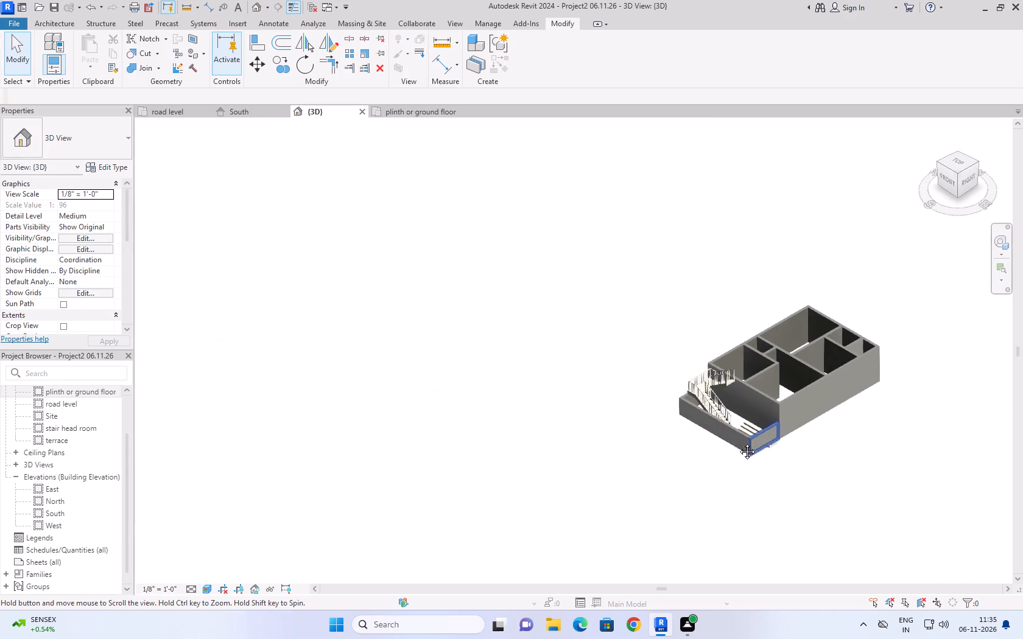
pyautogui.moveTo(738, 442); pyautogui.dragTo(569, 515, button='middle')
pyautogui.scroll(10, 602, 502)
pyautogui.scroll(-3, 746, 427)
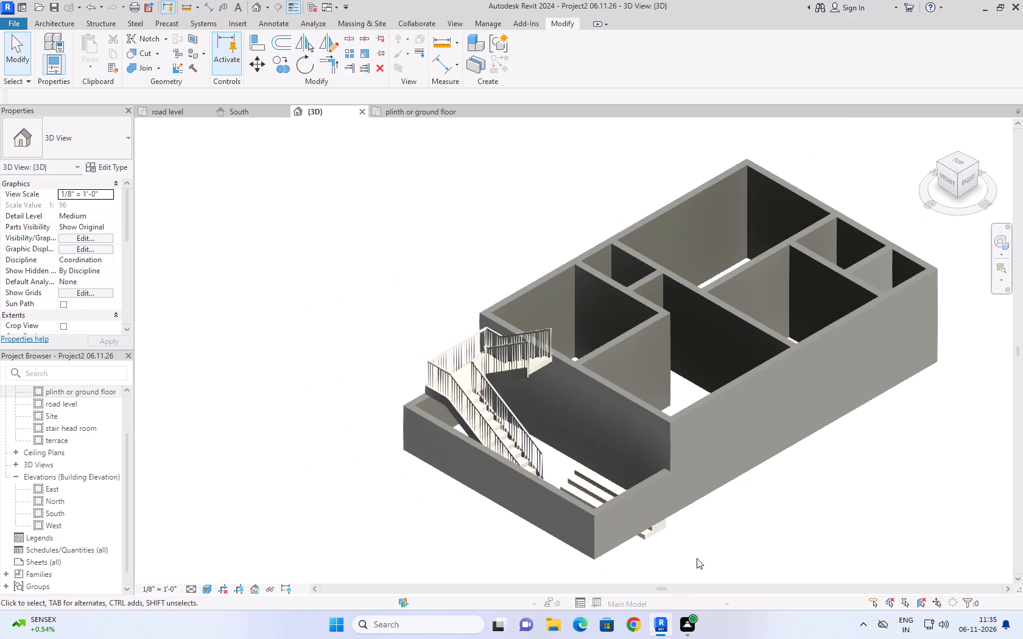
pyautogui.scroll(4, 658, 600)
pyautogui.scroll(5, 677, 552)
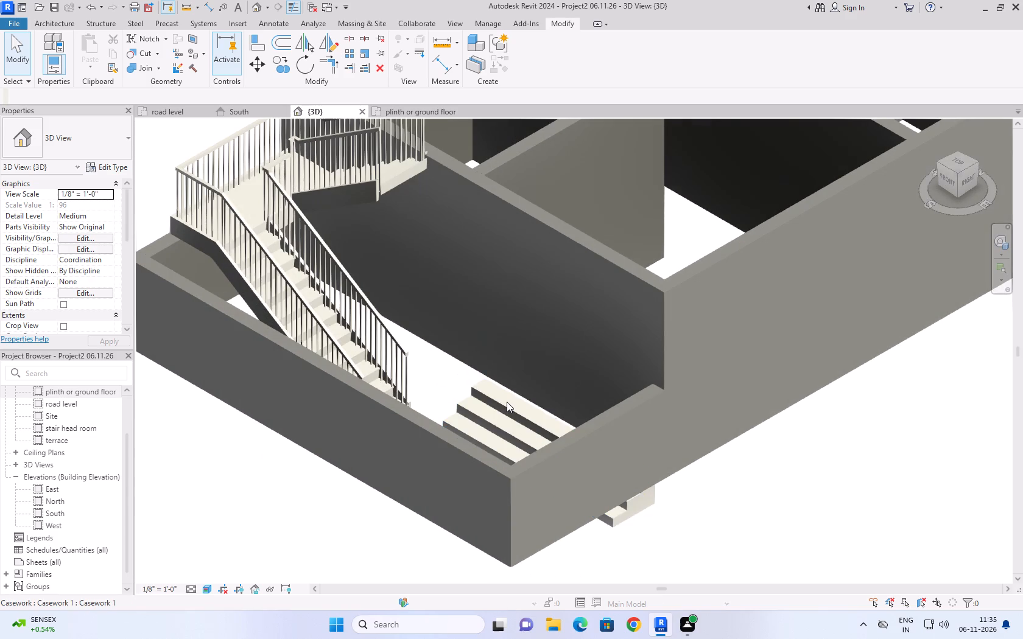
pyautogui.click(924, 125)
pyautogui.click(931, 125)
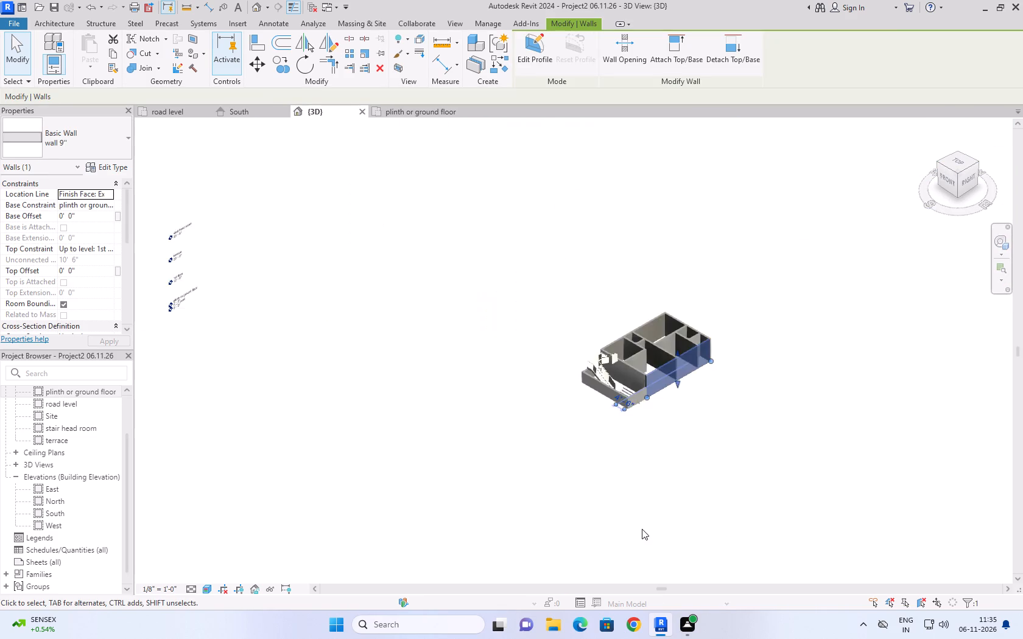
pyautogui.scroll(3, 756, 509)
pyautogui.scroll(2, 801, 466)
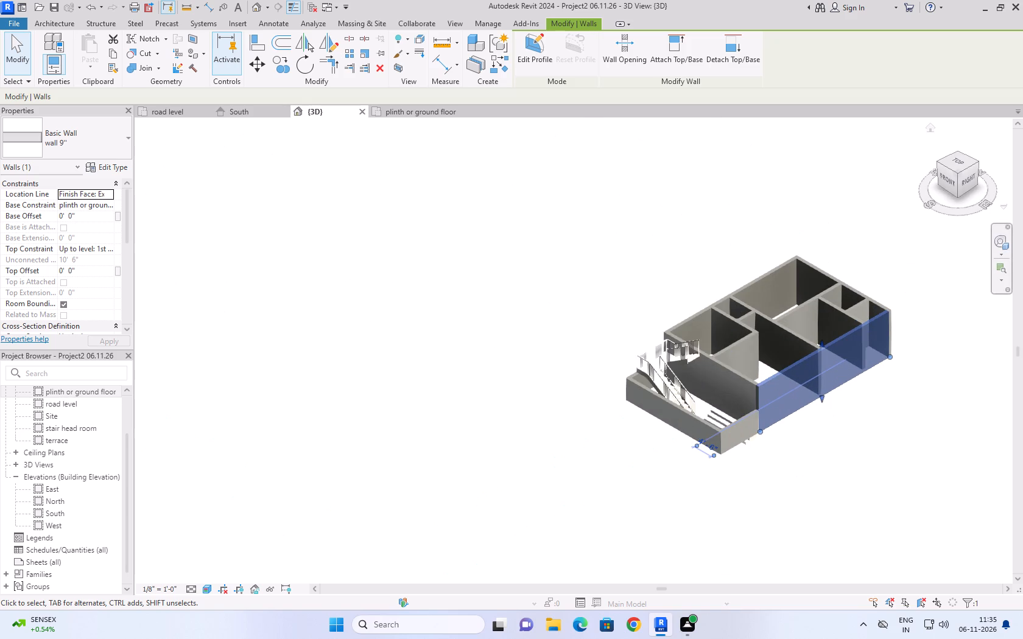
# Examine the house from the right side, checking the entrance steps' height against the wall base and the level lines.
pyautogui.click(968, 180)
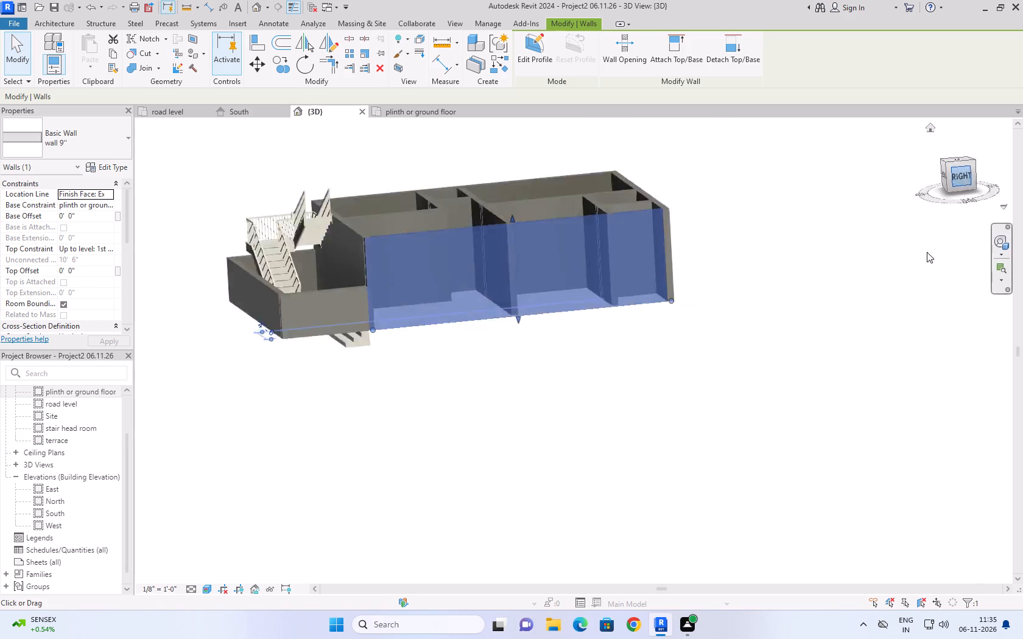
pyautogui.scroll(1, 460, 478)
pyautogui.scroll(-5, 473, 468)
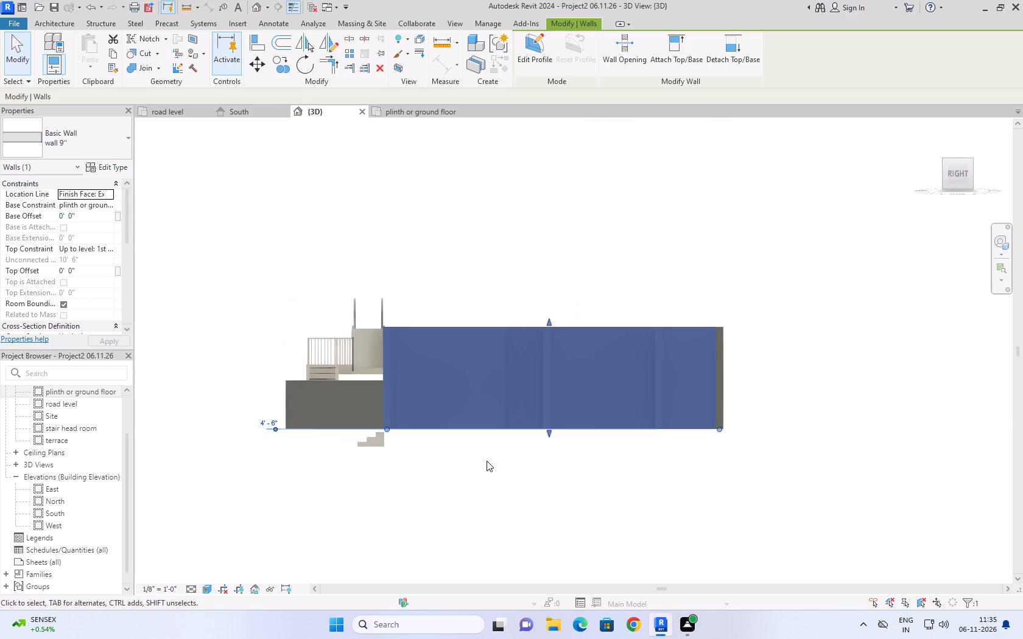
pyautogui.scroll(-4, 487, 461)
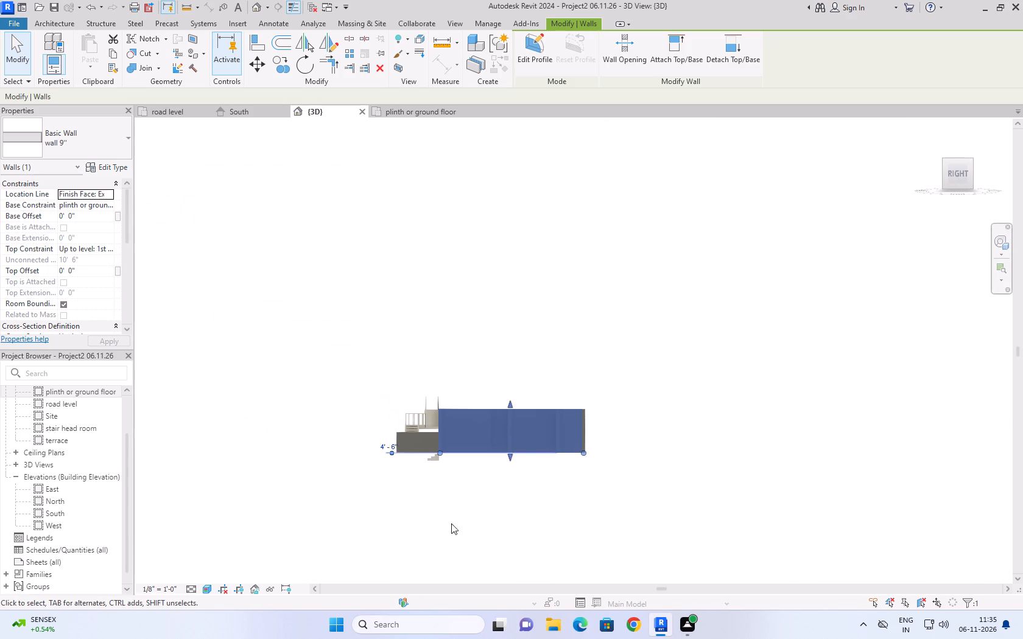
pyautogui.moveTo(419, 524); pyautogui.dragTo(484, 459, button='middle')
pyautogui.scroll(2, 507, 422)
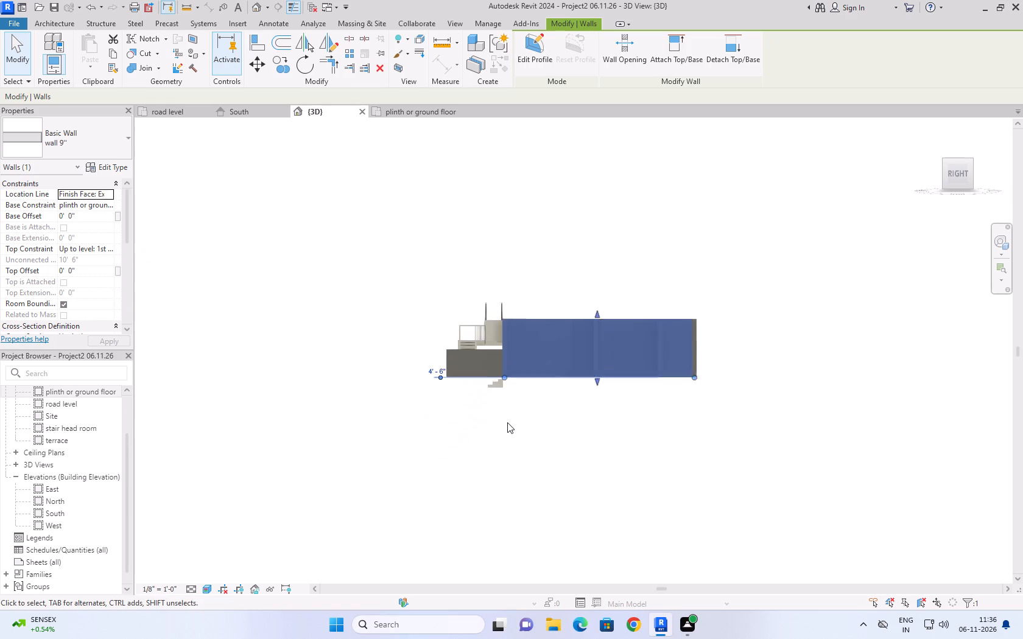
pyautogui.scroll(4, 507, 422)
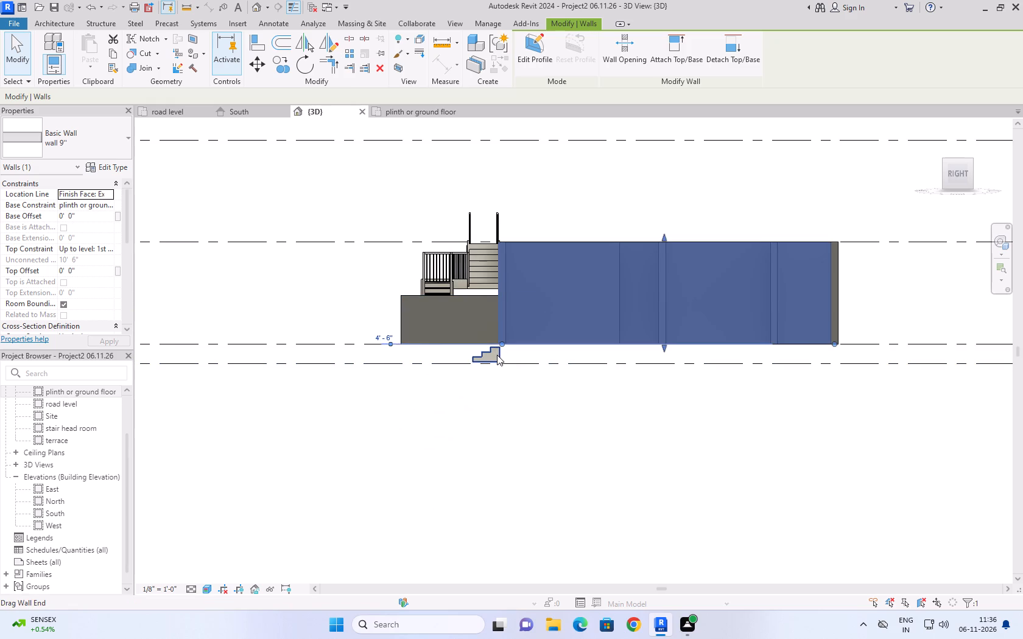
# Edit the entrance steps in place and open their extrusion's profile sketch.
pyautogui.click(497, 355)
pyautogui.scroll(5, 488, 386)
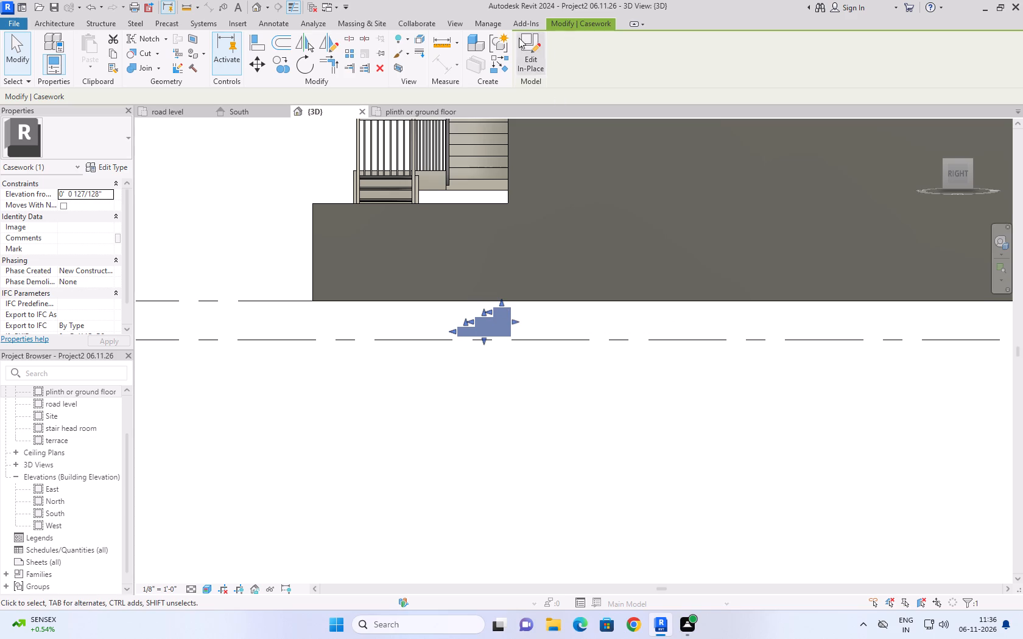
pyautogui.click(524, 68)
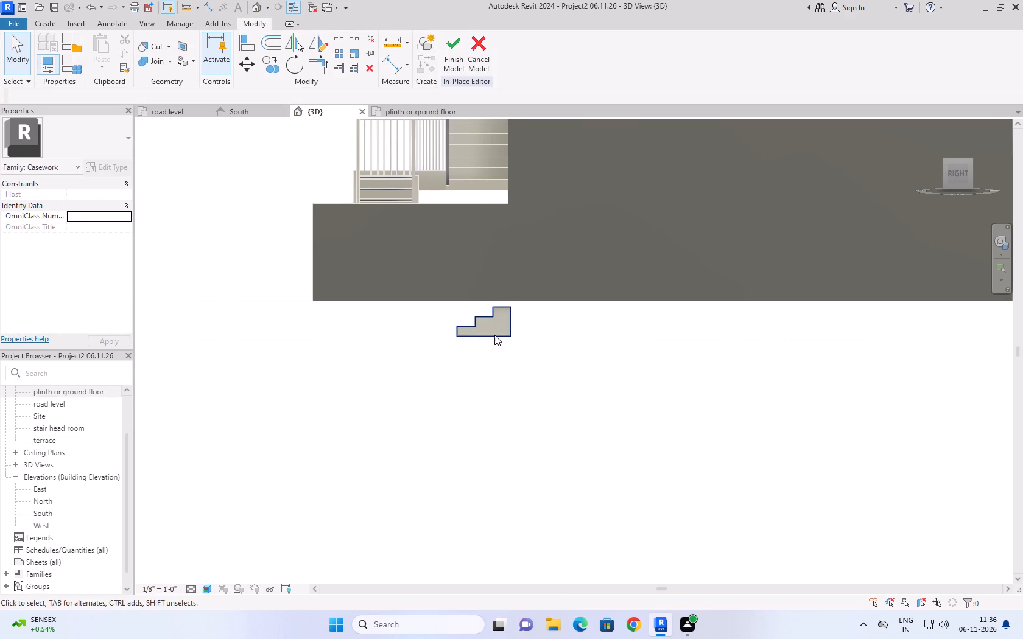
pyautogui.click(502, 307)
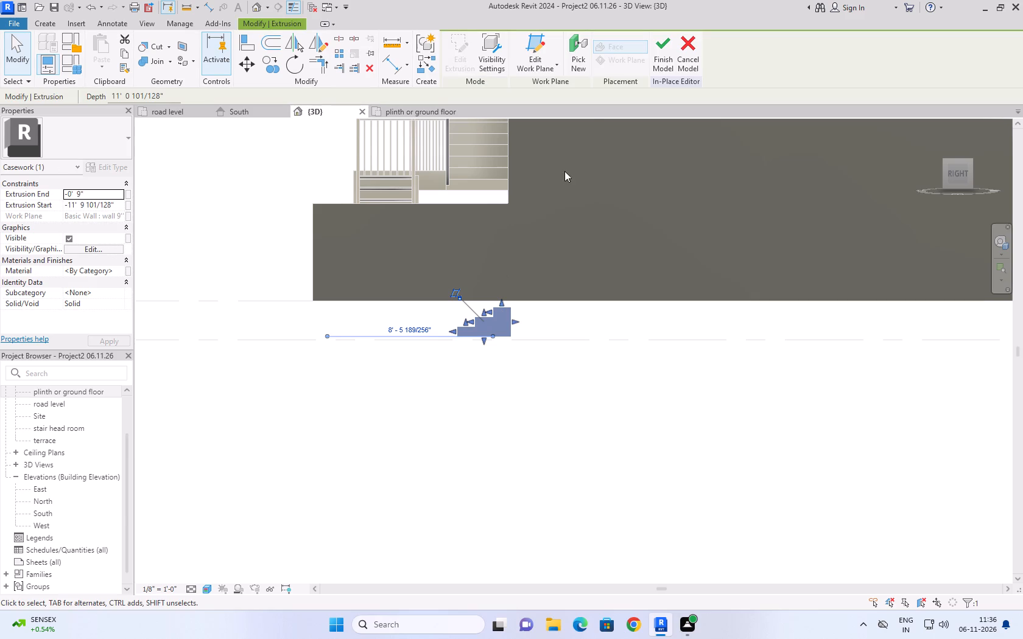
pyautogui.click(459, 66)
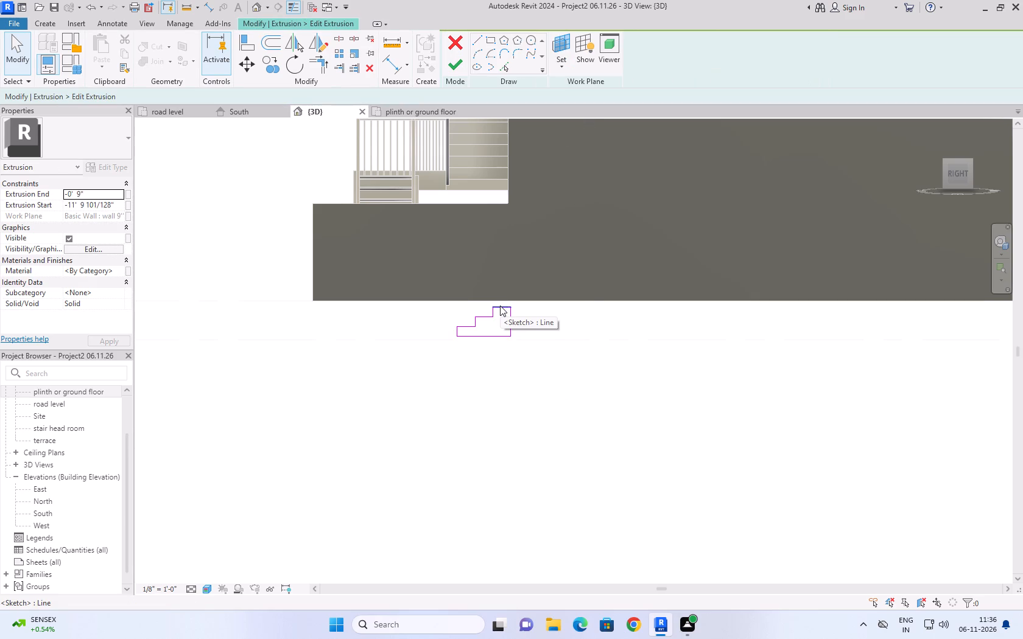
# Examine the step profile's top and middle tread lines, their riser dimensions and the profile's position below the wall base.
pyautogui.click(500, 306)
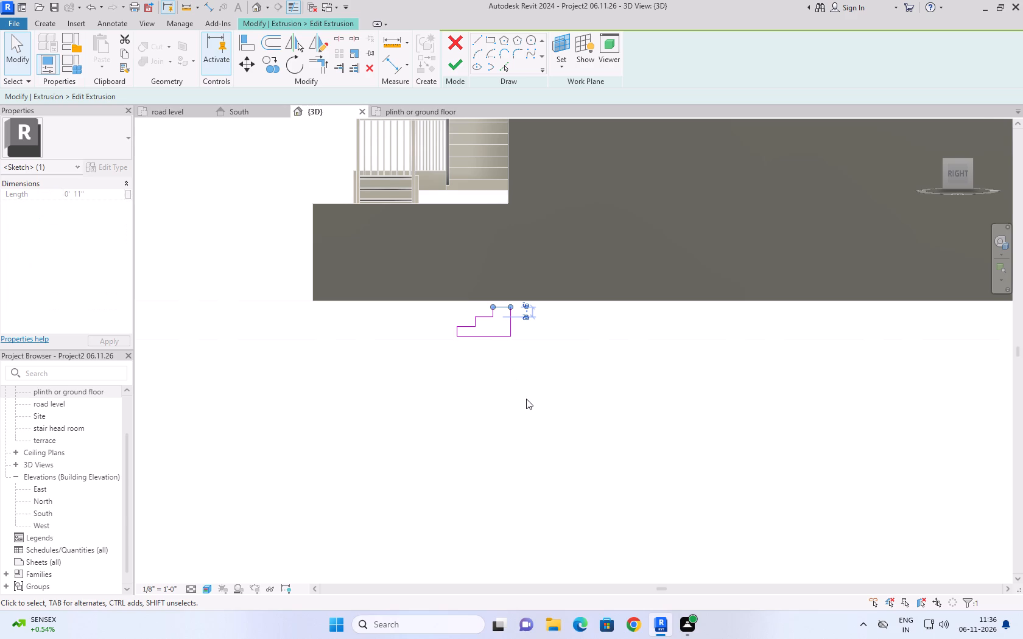
pyautogui.scroll(4, 531, 394)
pyautogui.moveTo(521, 290); pyautogui.dragTo(529, 349, button='middle')
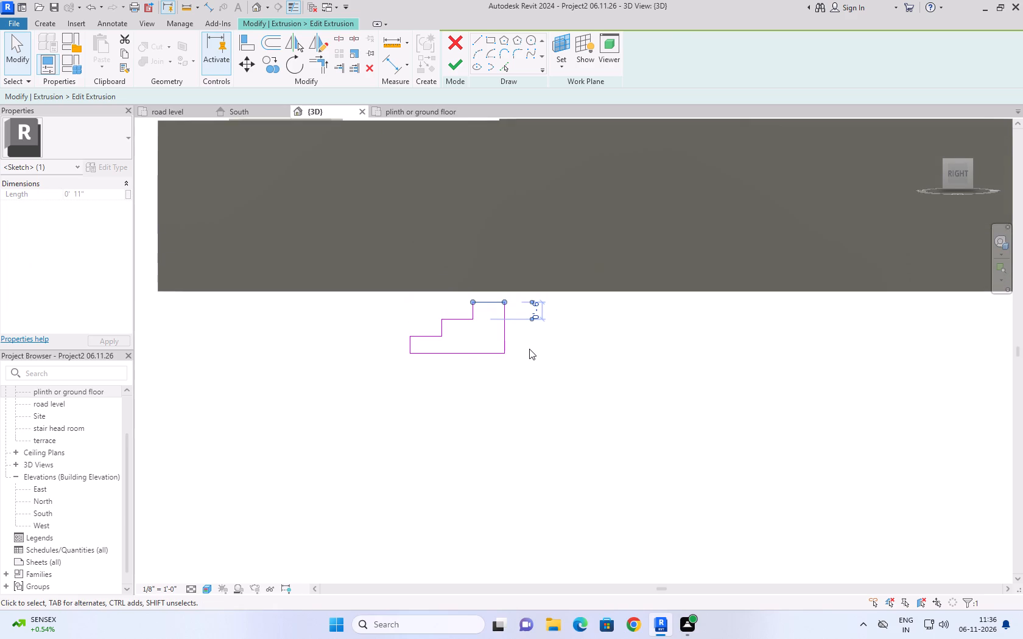
pyautogui.scroll(8, 525, 304)
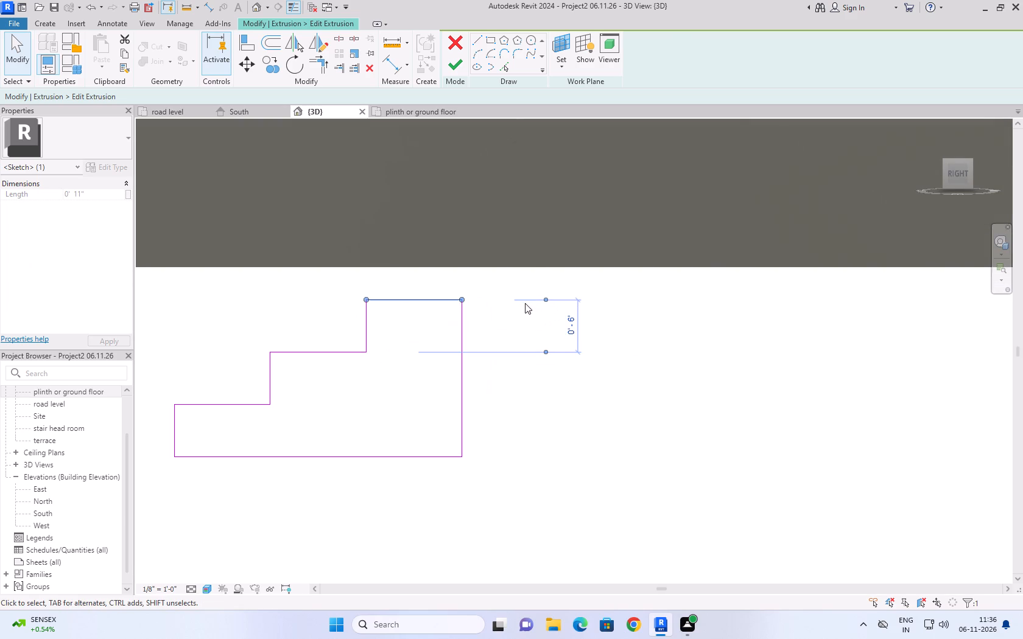
pyautogui.scroll(7, 575, 316)
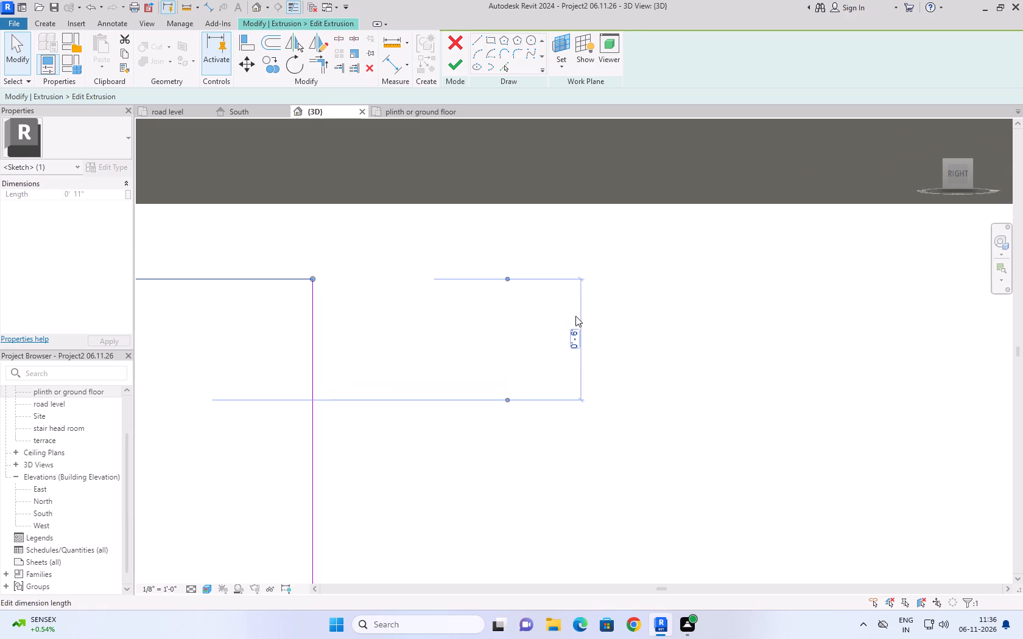
pyautogui.scroll(2, 575, 316)
pyautogui.scroll(-12, 575, 316)
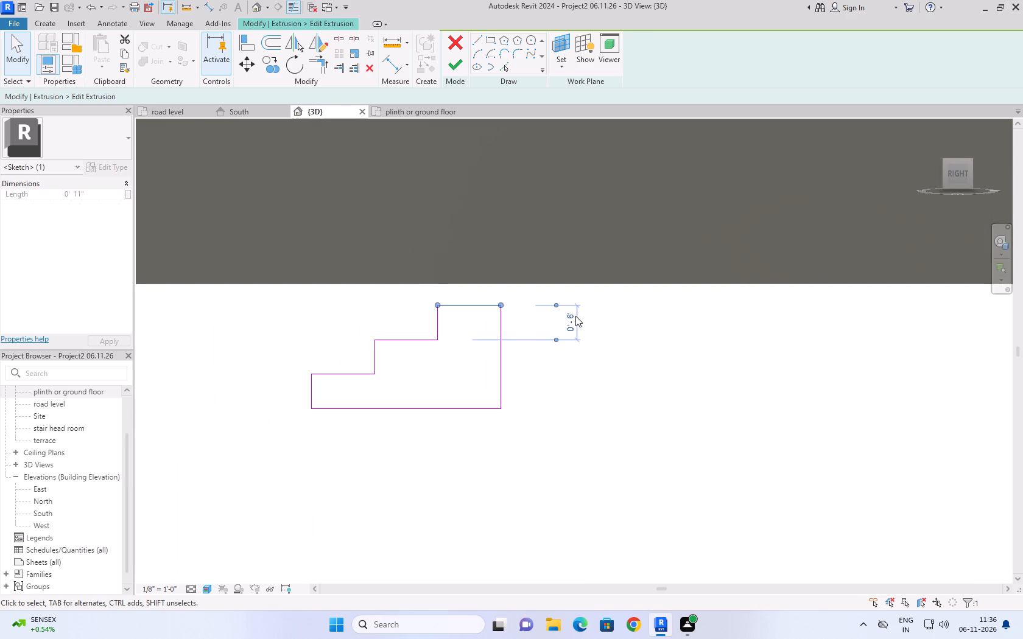
pyautogui.scroll(-4, 575, 316)
pyautogui.click(484, 327)
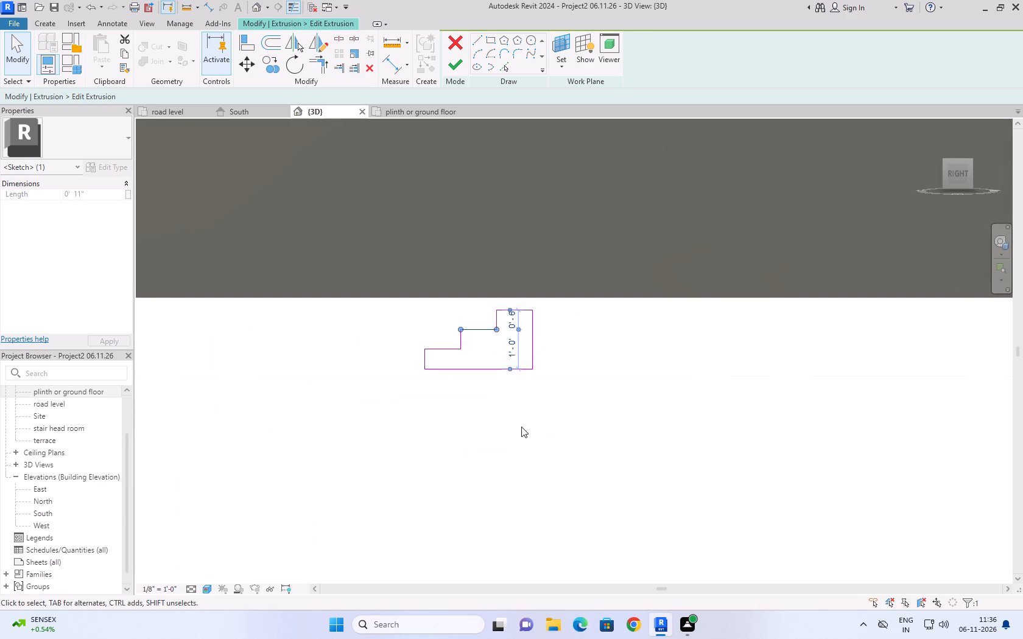
pyautogui.click(516, 475)
pyautogui.scroll(-2, 586, 434)
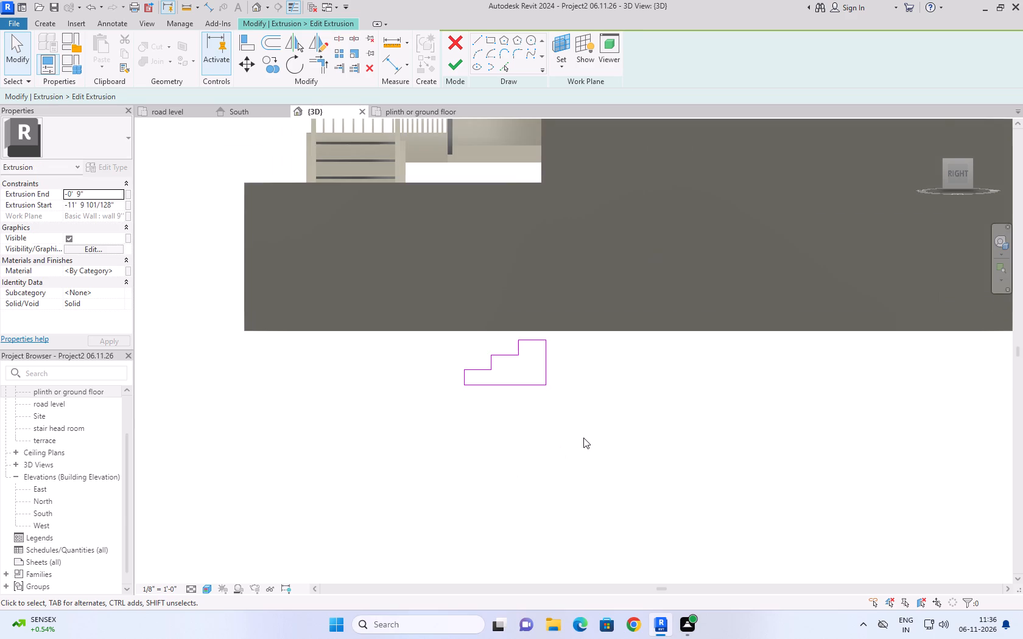
pyautogui.scroll(-18, 583, 438)
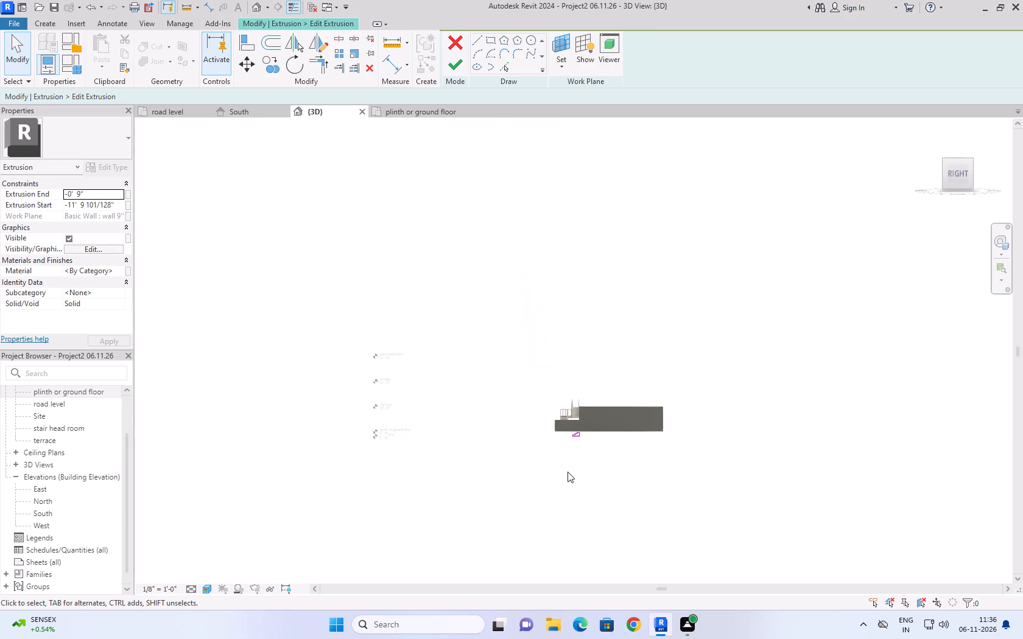
# Finish editing the entrance steps' extrusion profile sketch.
pyautogui.scroll(9, 580, 463)
pyautogui.click(631, 388)
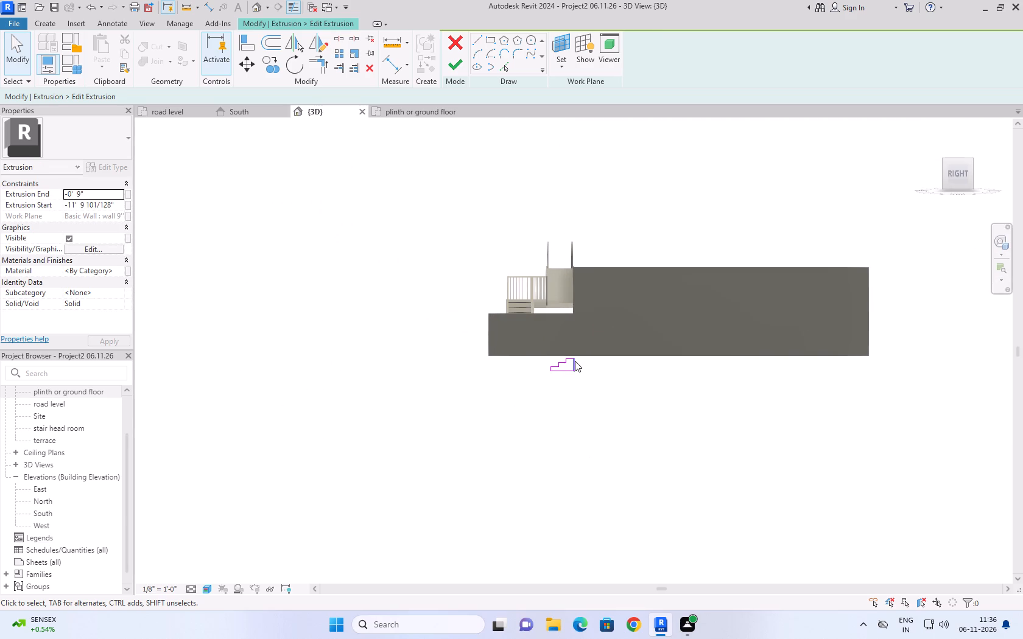
pyautogui.click(465, 65)
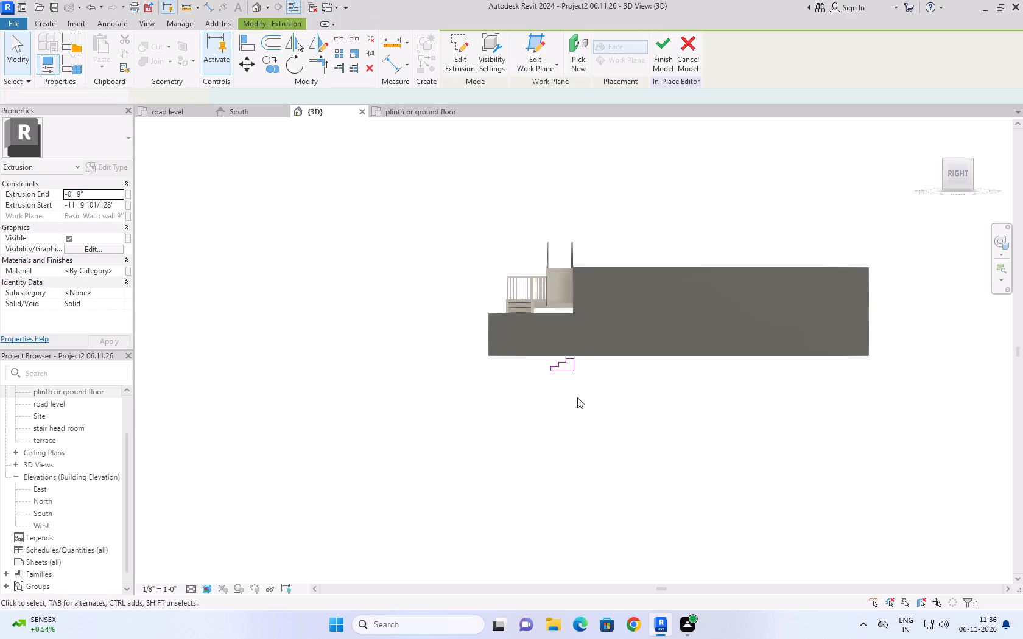
pyautogui.scroll(-3, 619, 388)
pyautogui.click(615, 393)
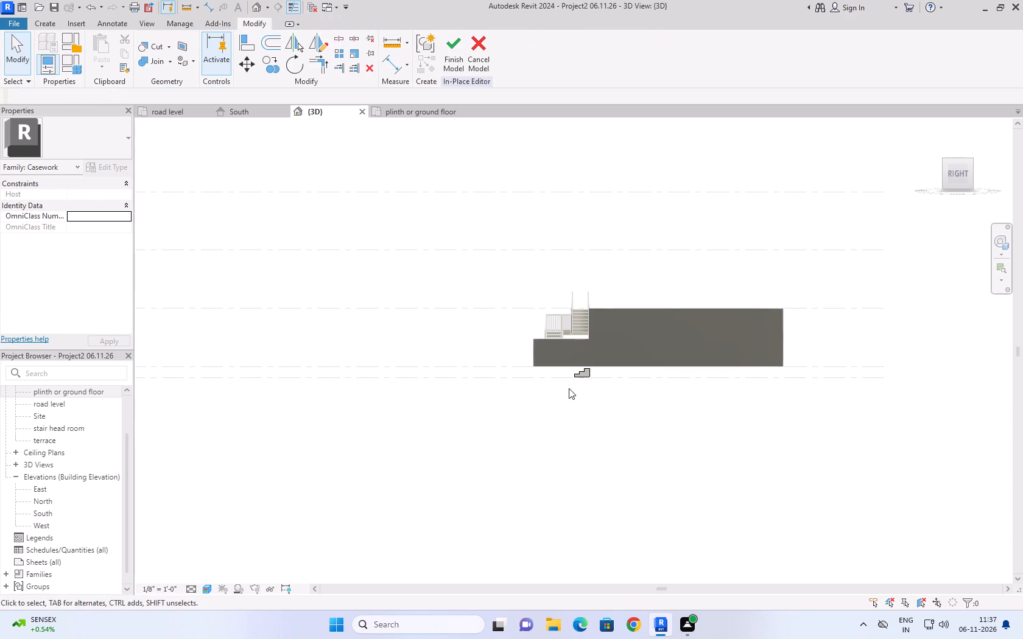
# Stretch the top step's upper face up to the level line at the wall base and finish the in-place model.
pyautogui.scroll(11, 586, 378)
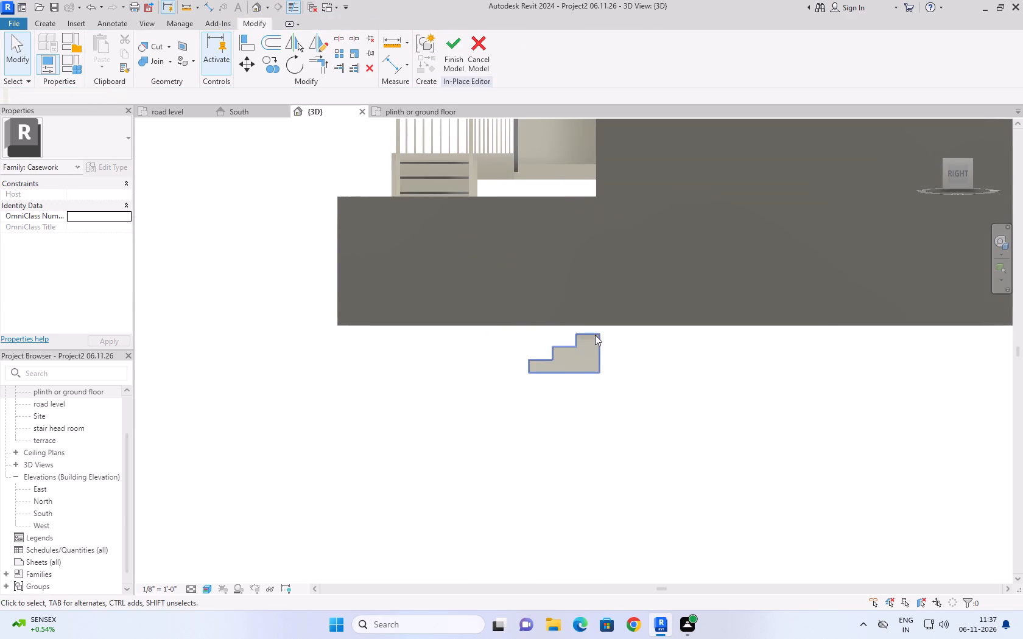
pyautogui.click(595, 335)
pyautogui.moveTo(588, 332); pyautogui.dragTo(588, 320)
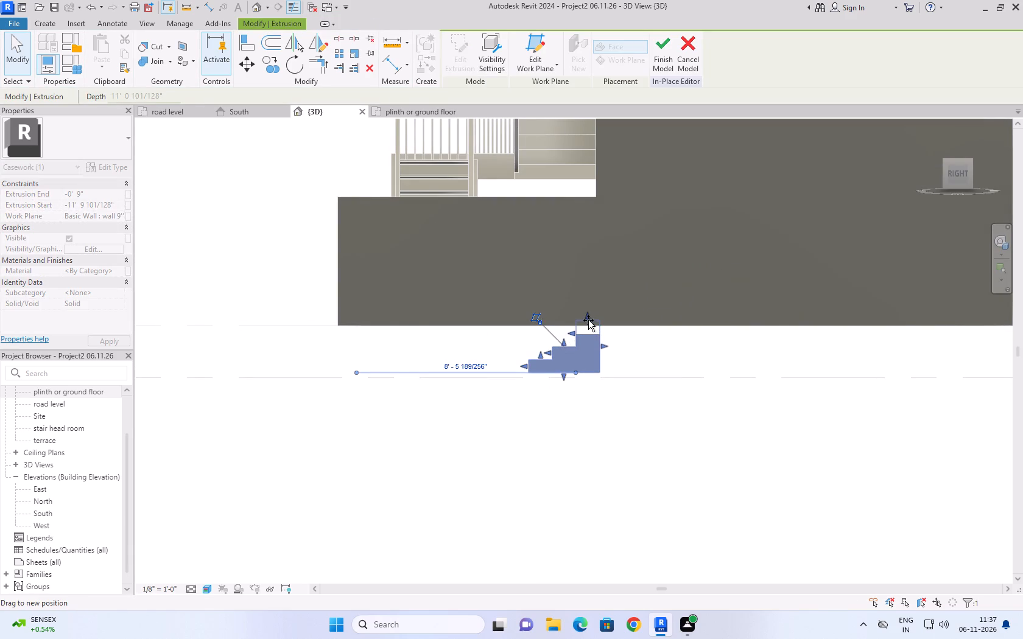
pyautogui.moveTo(588, 320); pyautogui.dragTo(590, 323)
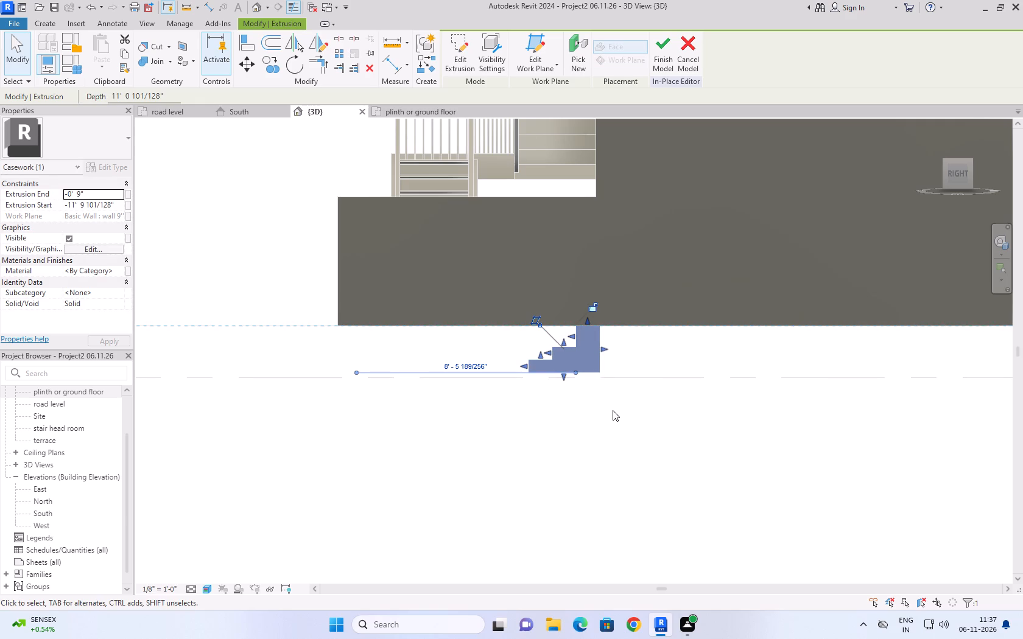
pyautogui.click(613, 422)
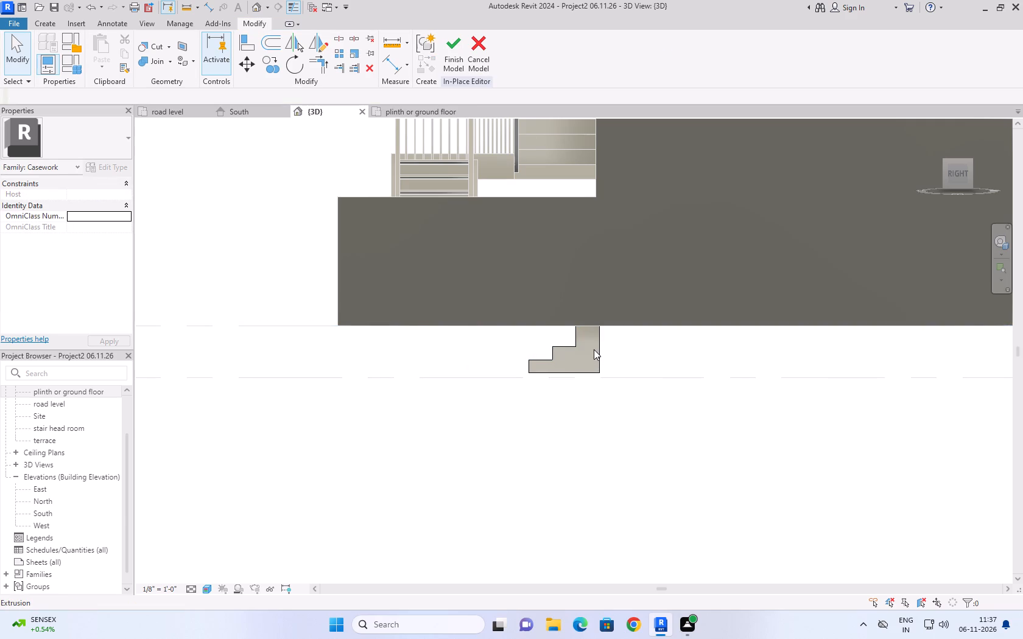
pyautogui.click(600, 336)
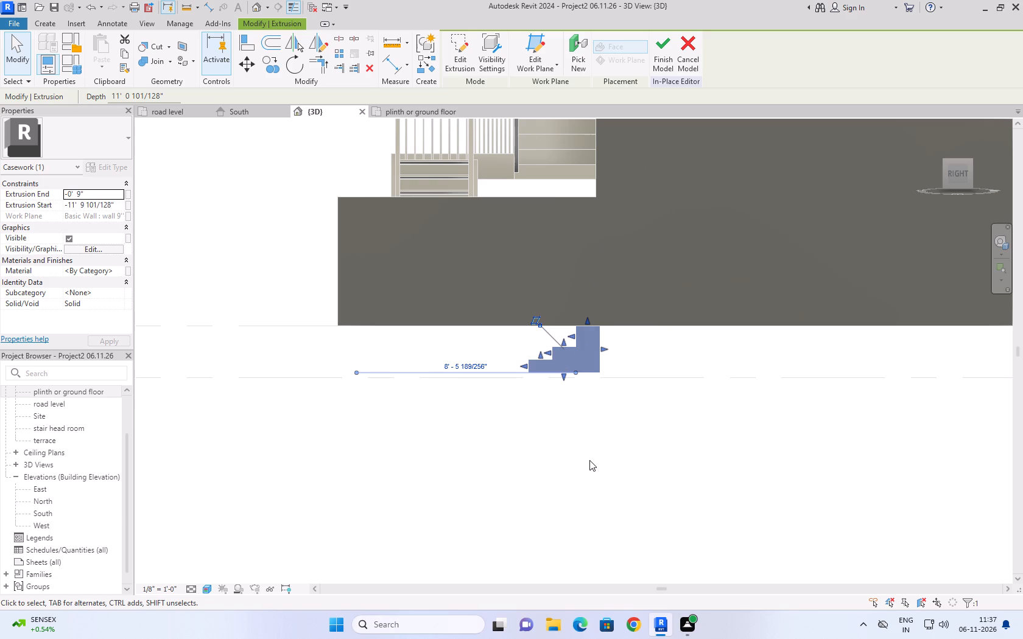
pyautogui.click(683, 491)
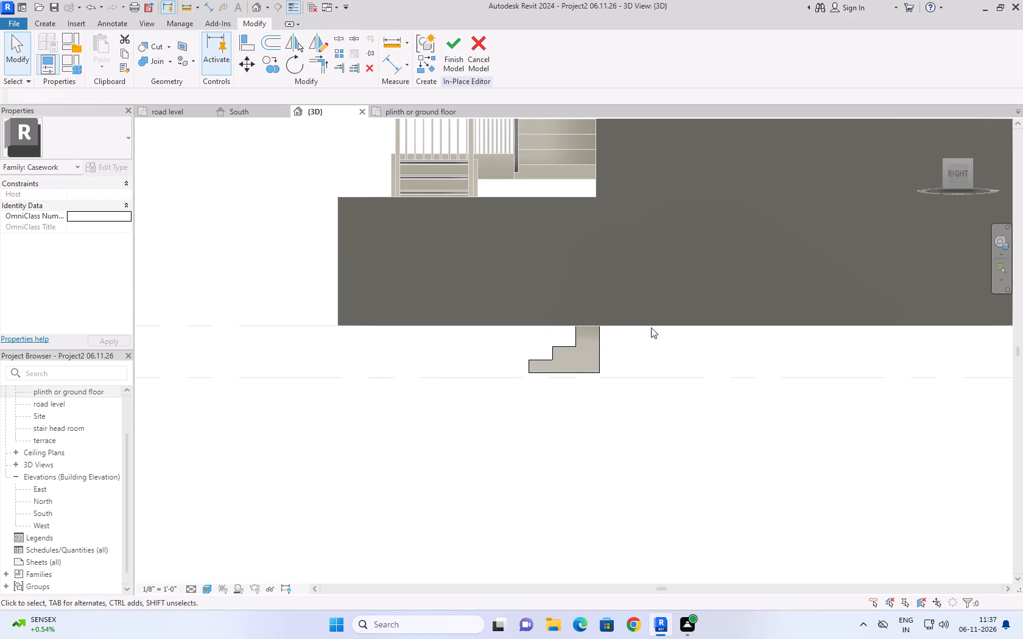
pyautogui.click(451, 61)
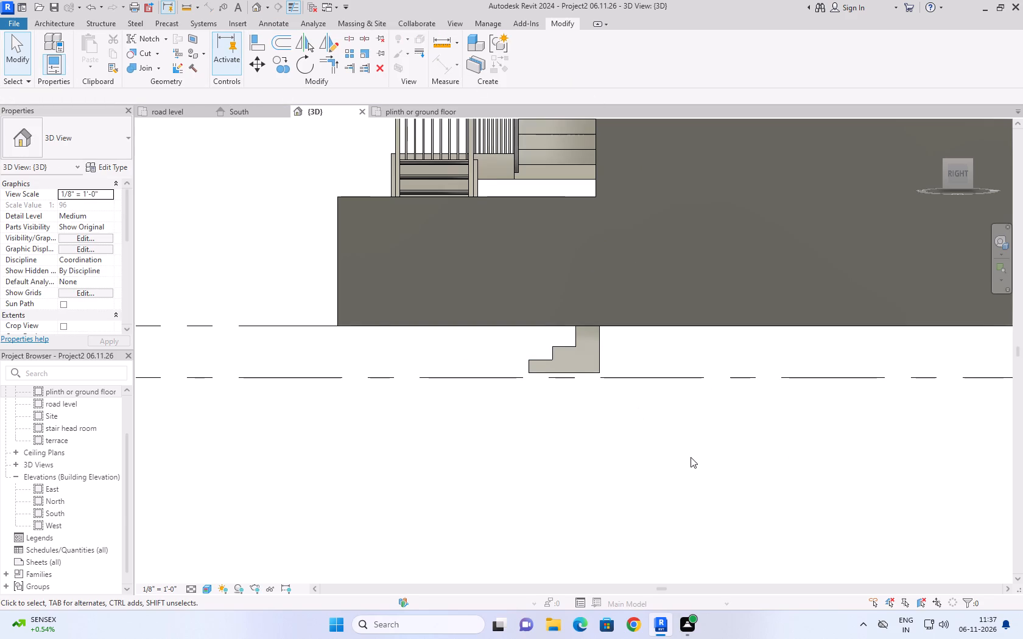
pyautogui.click(691, 457)
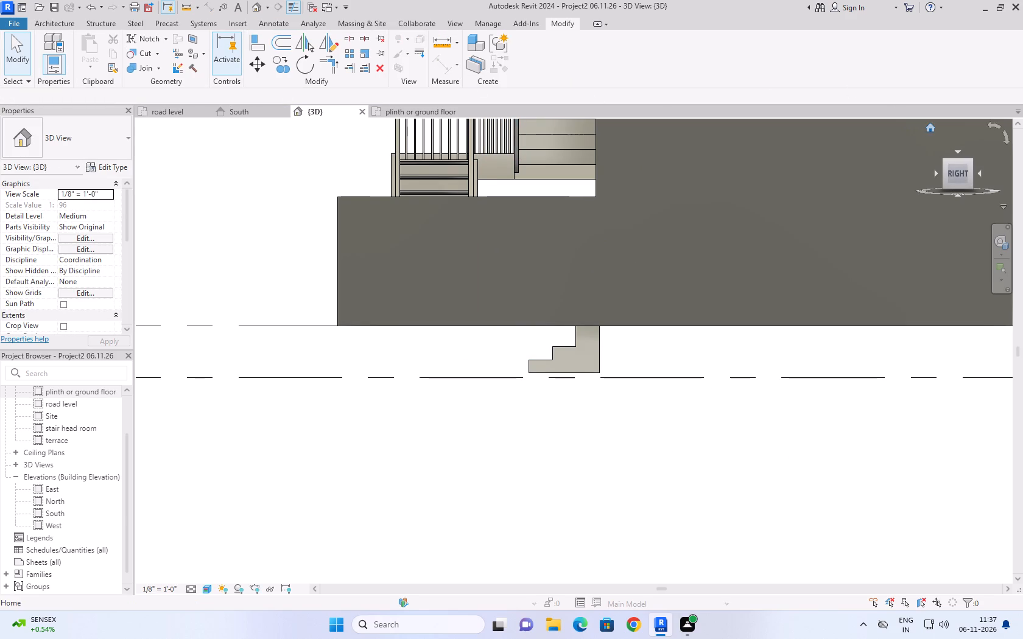
# Examine the stretched entrance steps in the default isometric 3D view, close up beside the staircase and front wall.
pyautogui.click(927, 127)
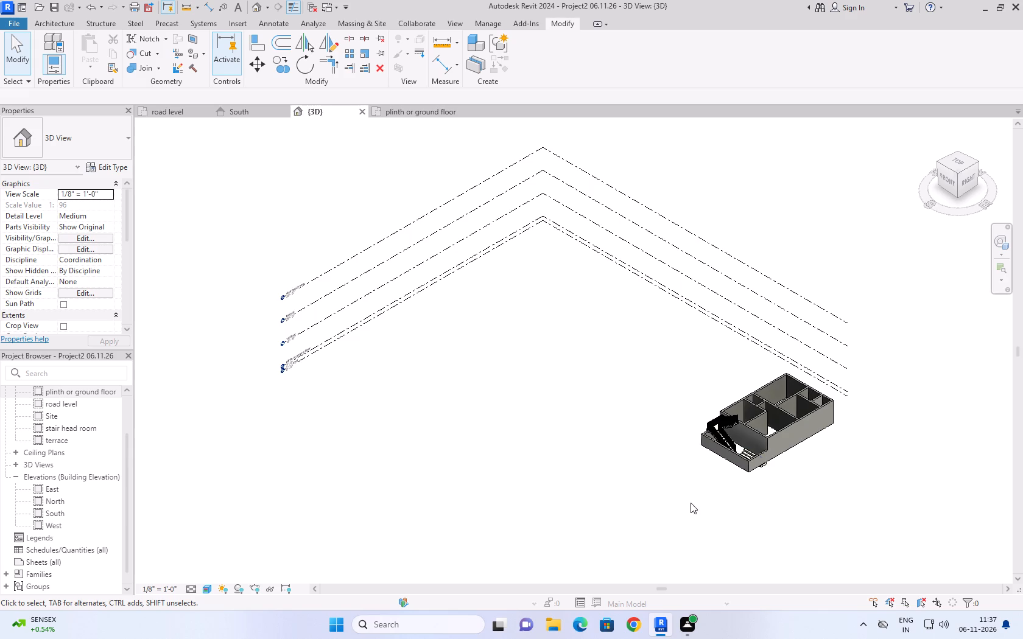
pyautogui.scroll(4, 690, 503)
pyautogui.scroll(3, 850, 424)
pyautogui.scroll(9, 806, 449)
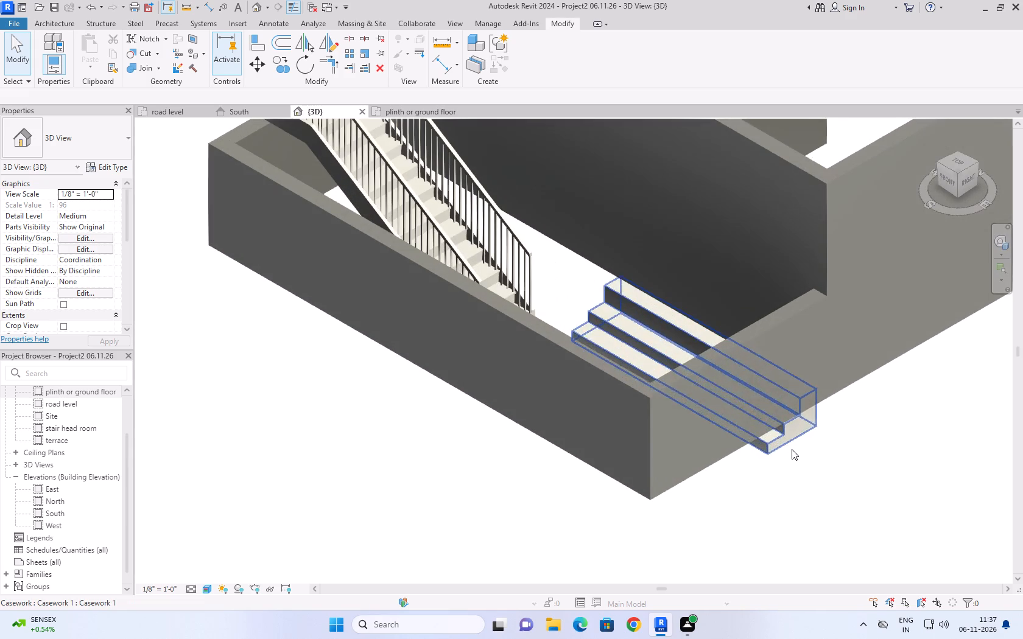
pyautogui.scroll(3, 703, 348)
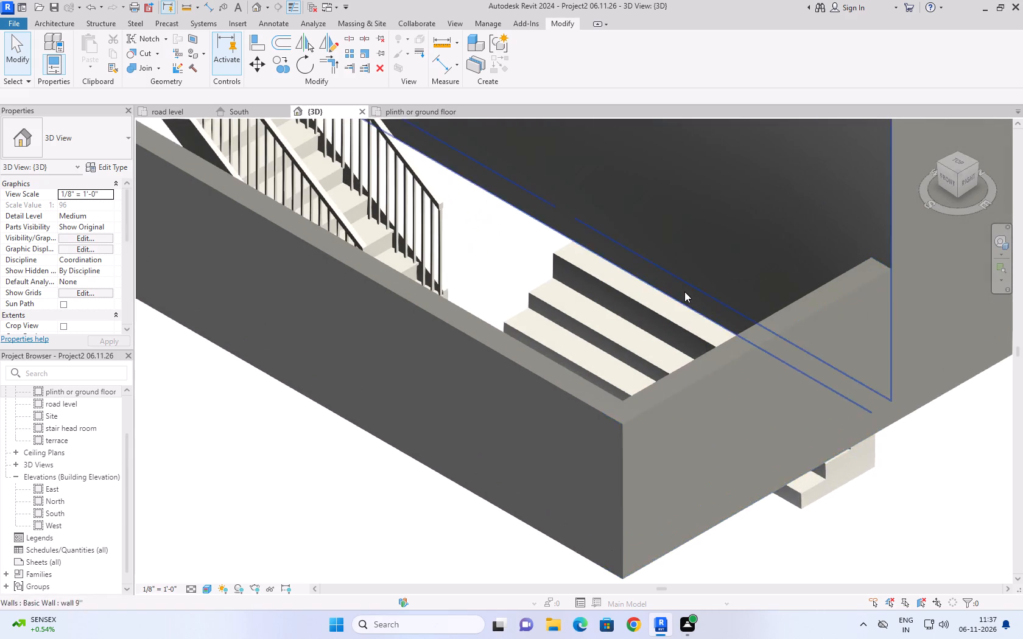
pyautogui.scroll(-3, 684, 292)
pyautogui.rightClick(672, 310)
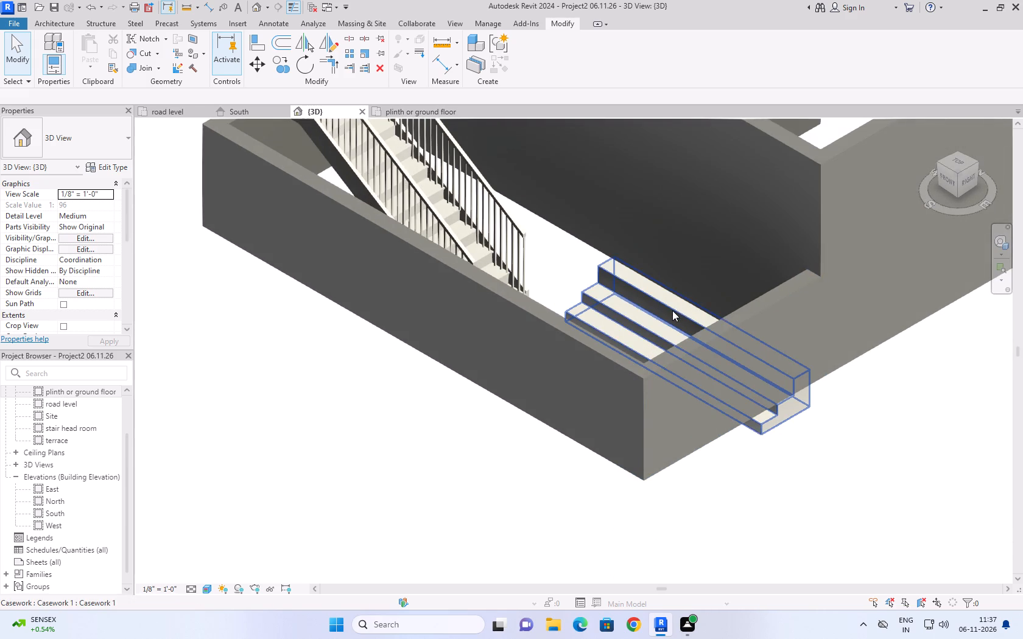
pyautogui.click(425, 433)
pyautogui.click(658, 304)
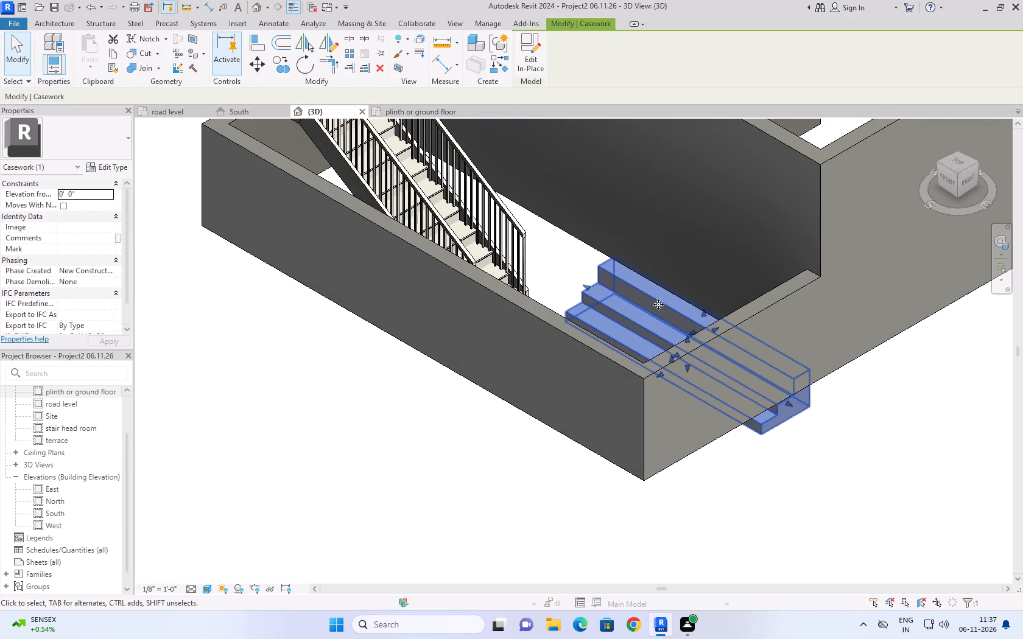
pyautogui.click(483, 493)
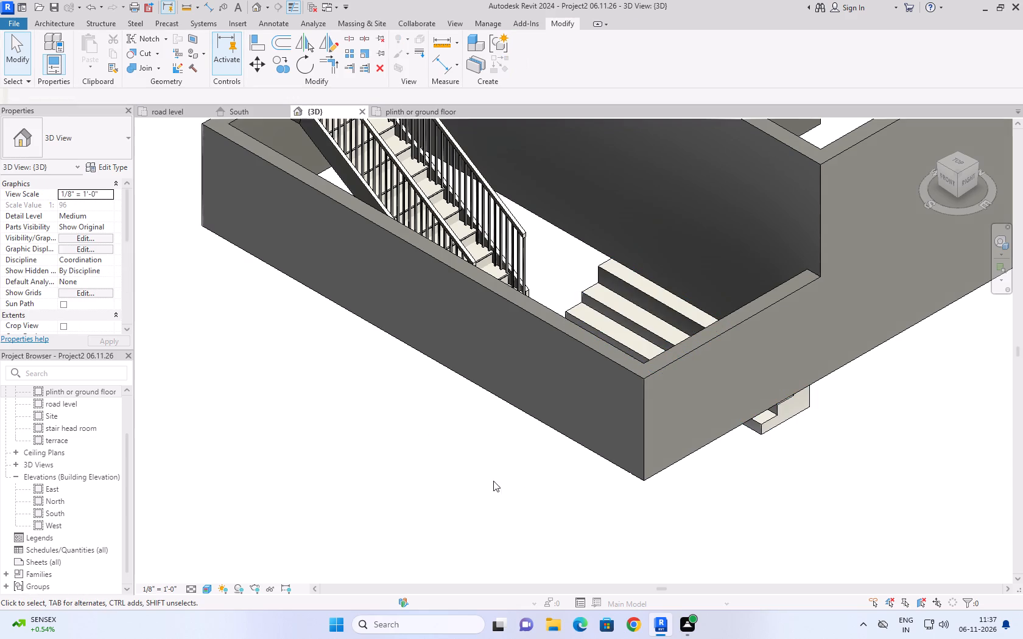
# Open the entrance steps for in-place editing.
pyautogui.click(669, 311)
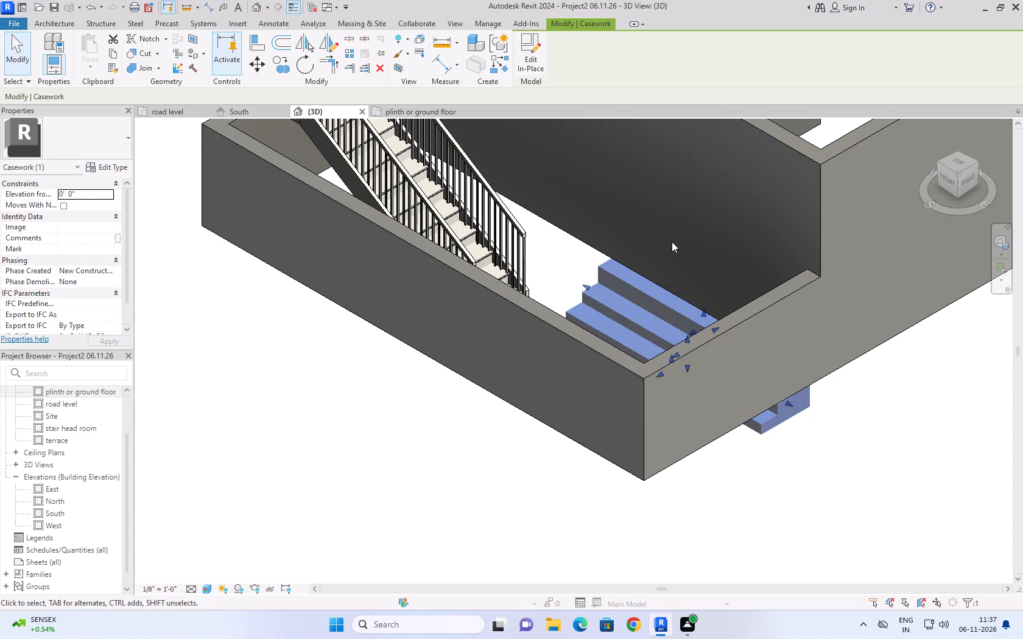
pyautogui.click(586, 24)
pyautogui.click(527, 67)
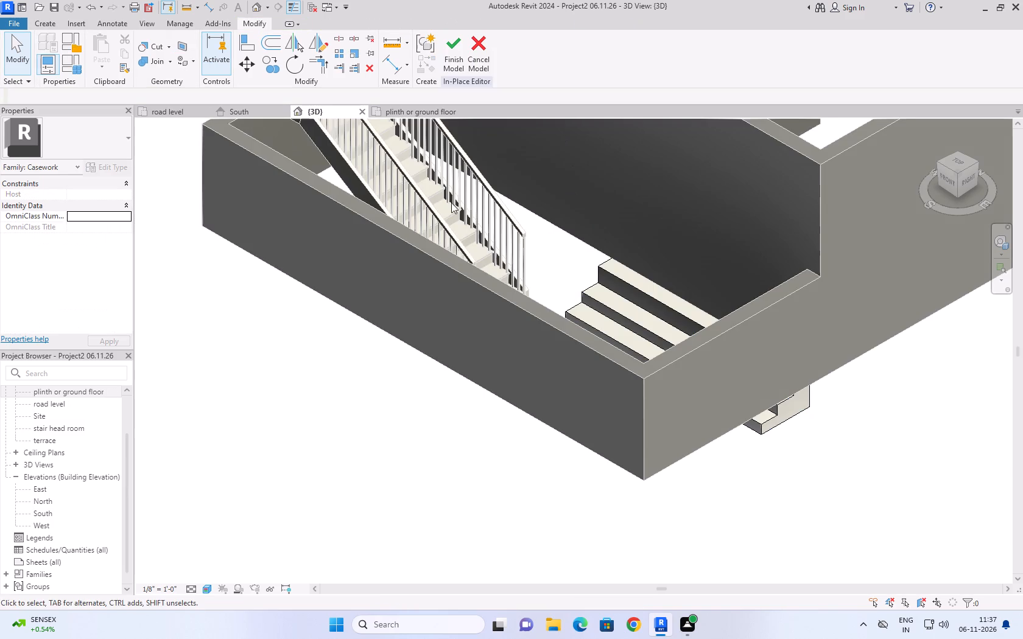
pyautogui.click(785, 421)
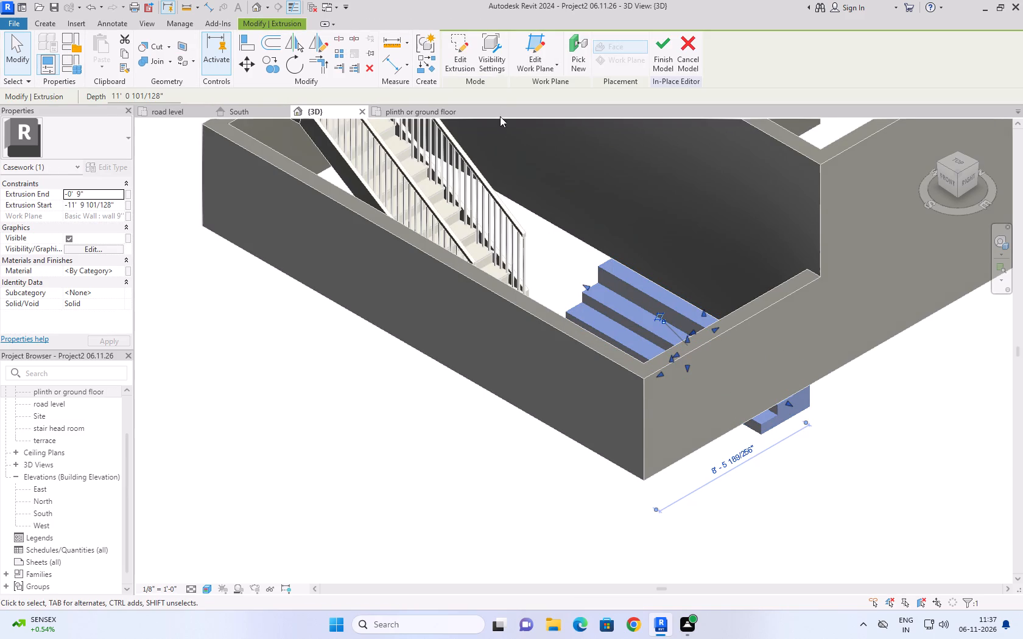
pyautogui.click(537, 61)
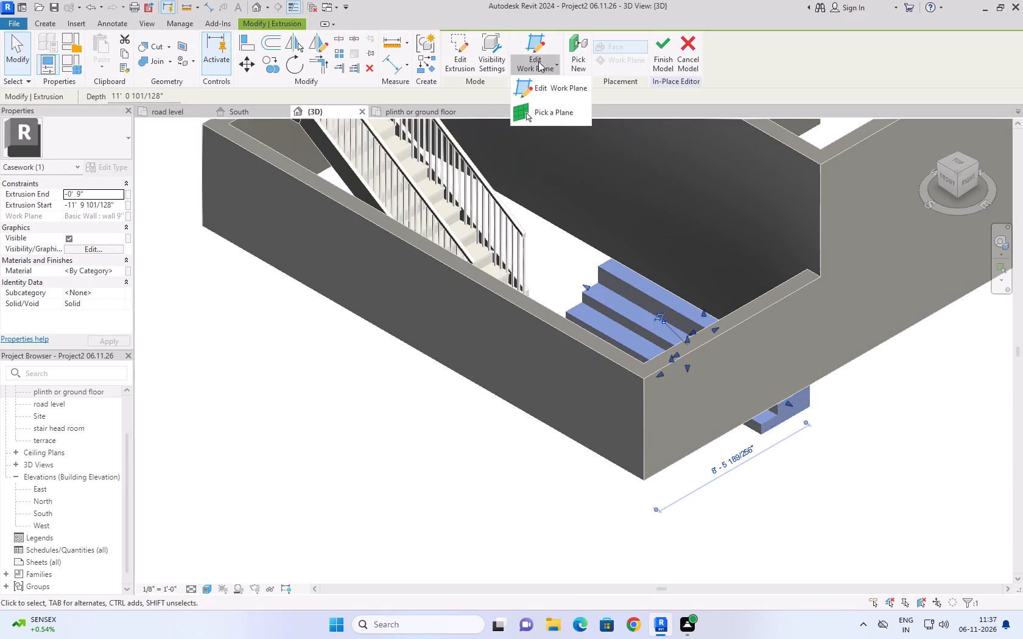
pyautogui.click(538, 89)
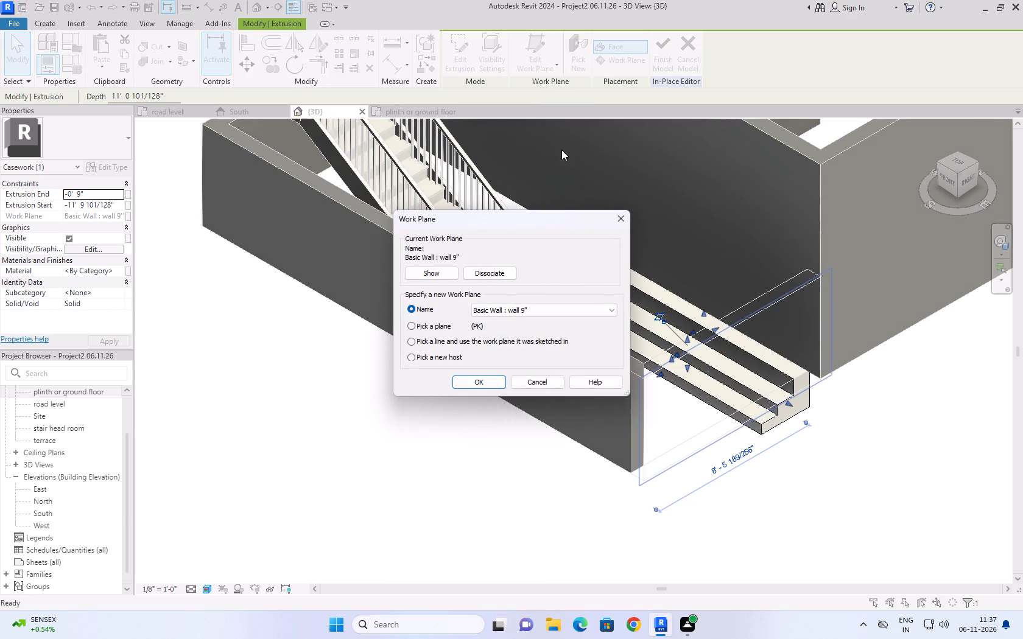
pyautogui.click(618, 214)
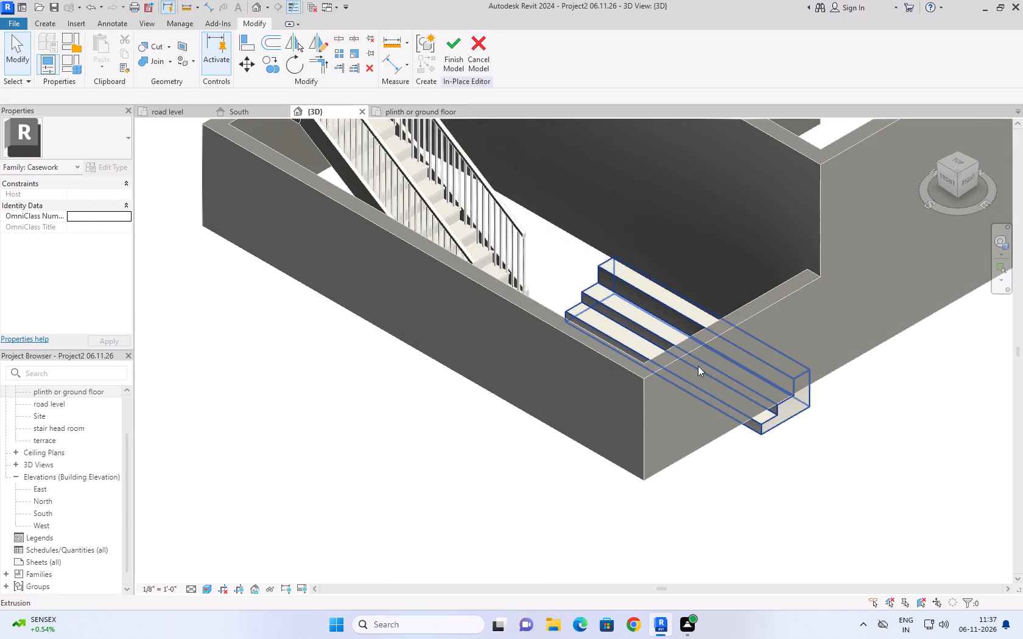
# Open the profile sketch of the entrance steps' extrusion for editing.
pyautogui.click(674, 312)
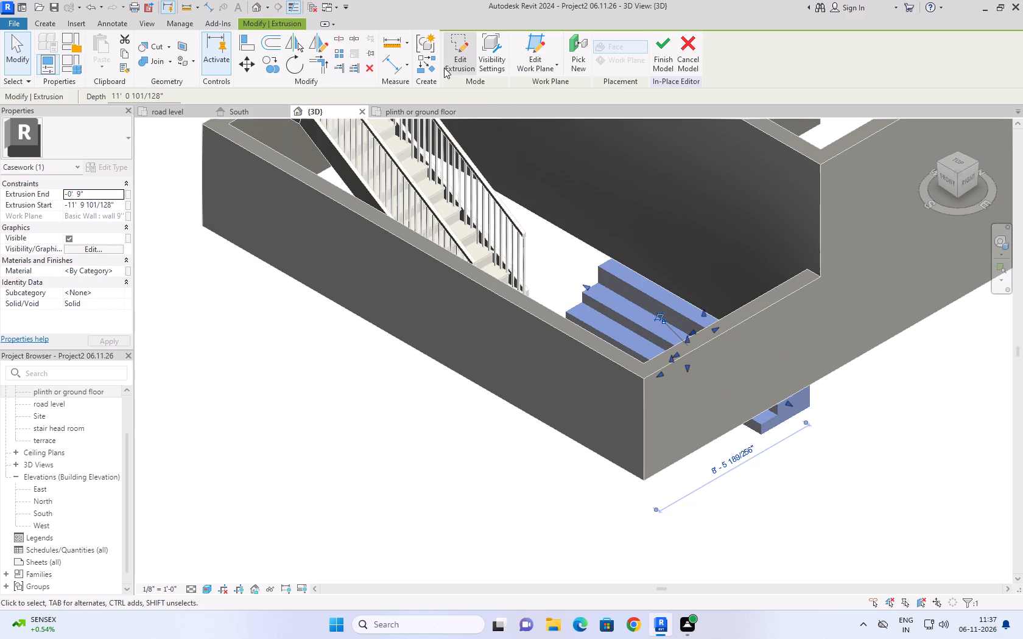
pyautogui.click(456, 63)
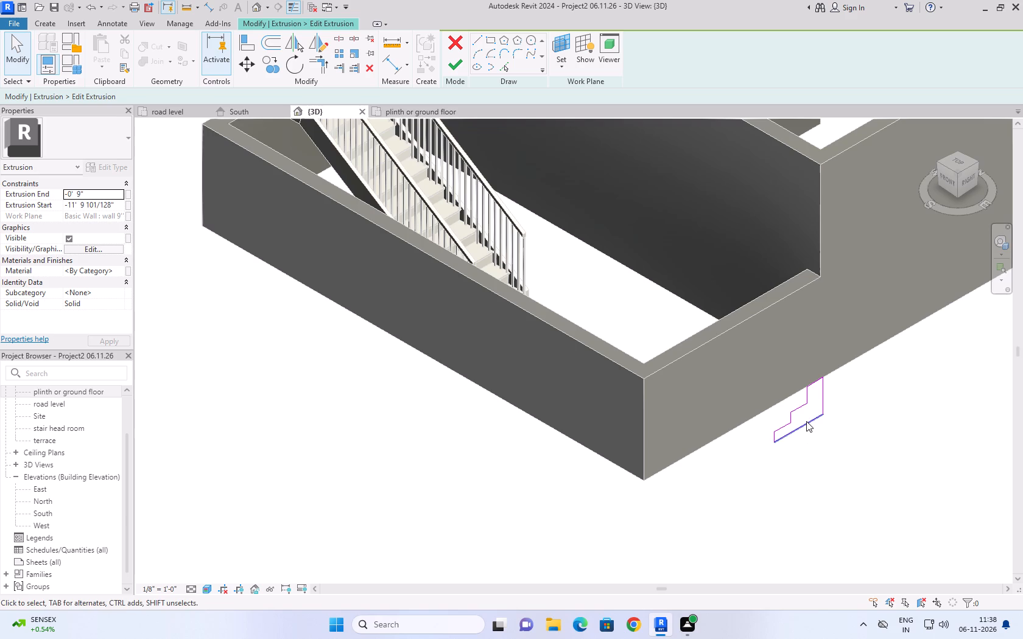
# Examine the step profile's base, tread and riser lines one by one, checking their lengths and temporary dimensions.
pyautogui.click(806, 421)
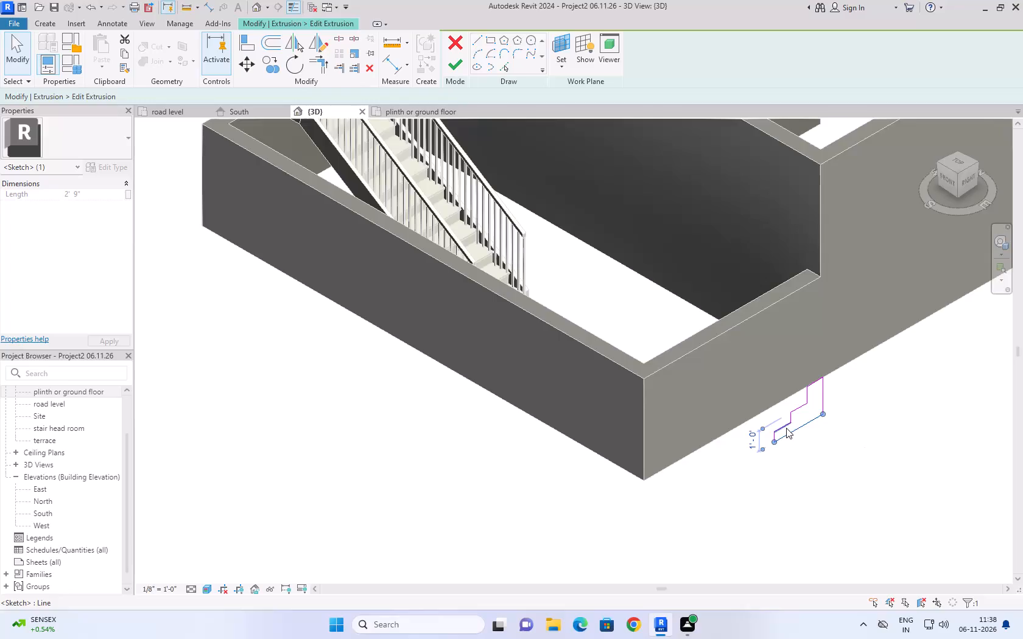
pyautogui.click(784, 427)
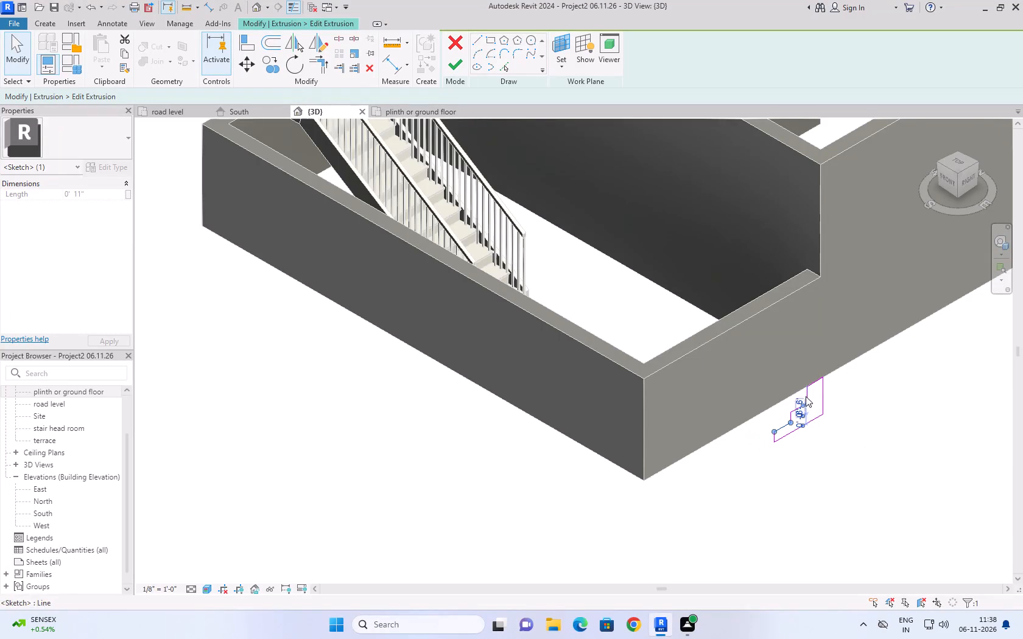
pyautogui.scroll(4, 817, 389)
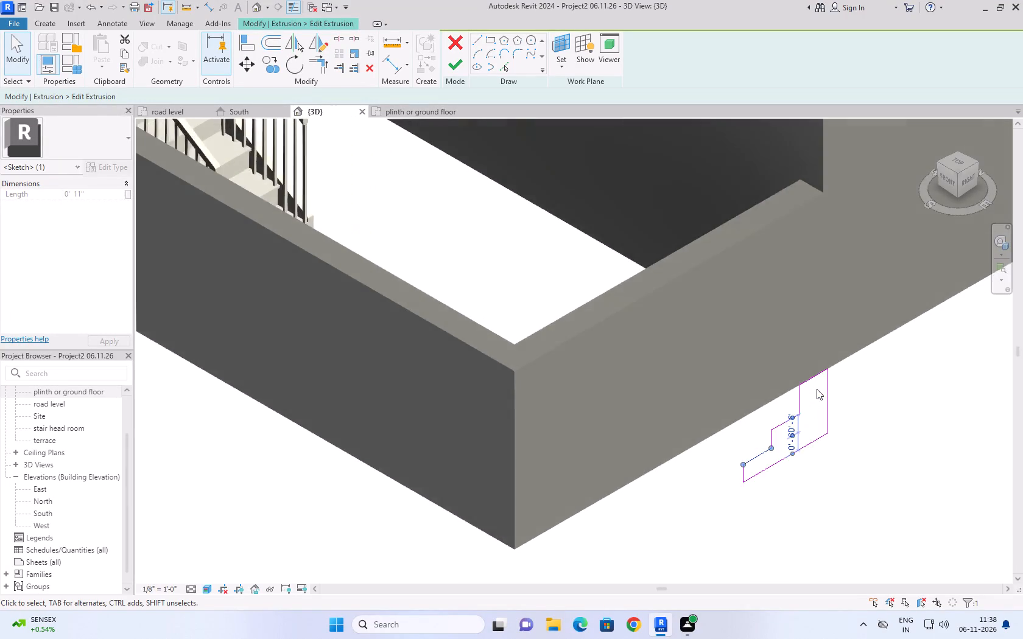
pyautogui.scroll(4, 817, 389)
pyautogui.click(790, 415)
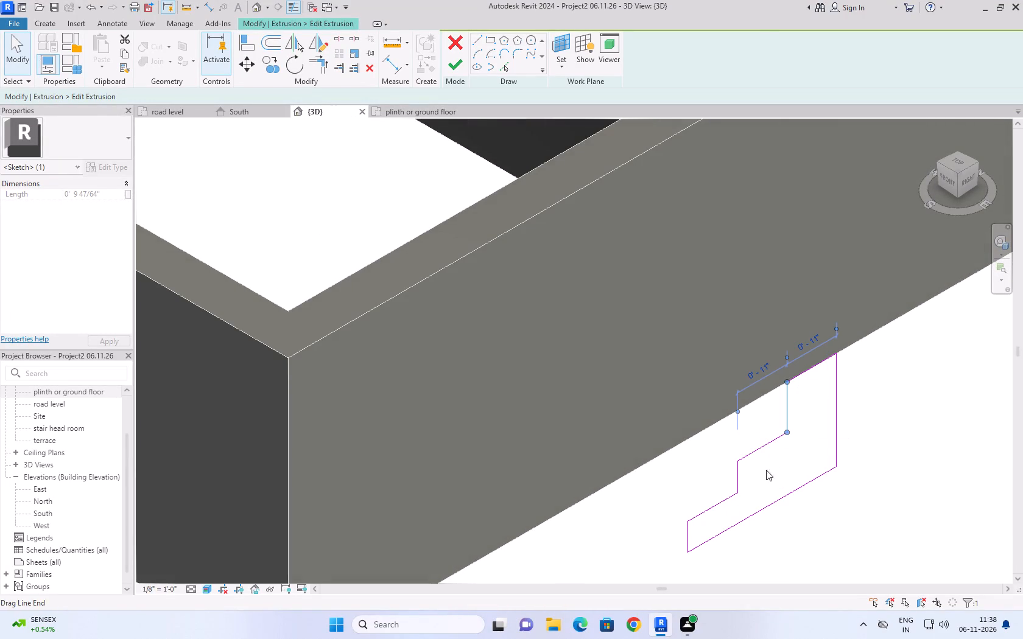
pyautogui.click(719, 502)
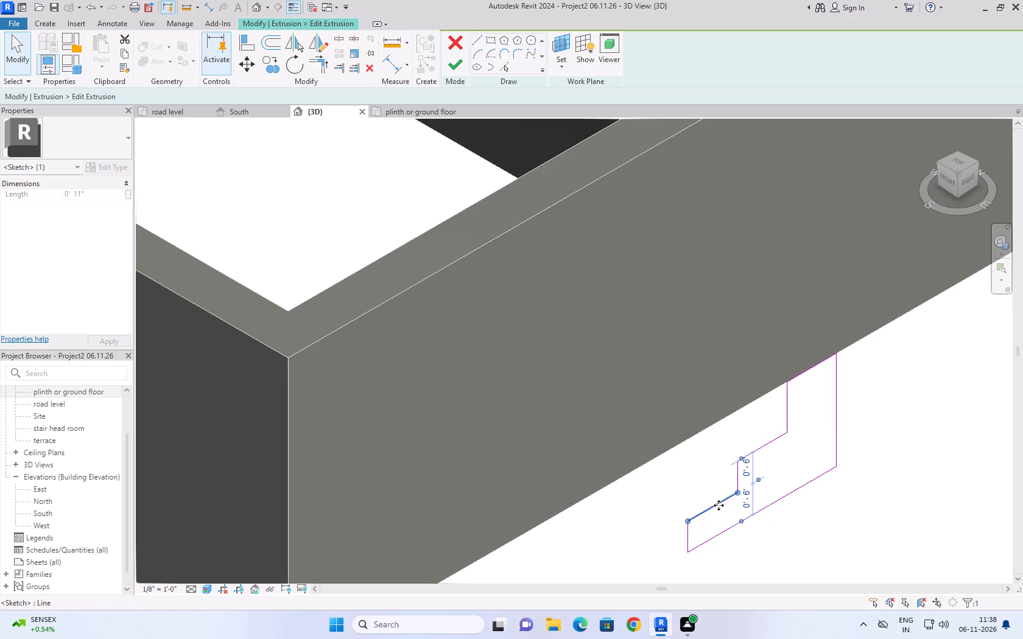
pyautogui.click(688, 534)
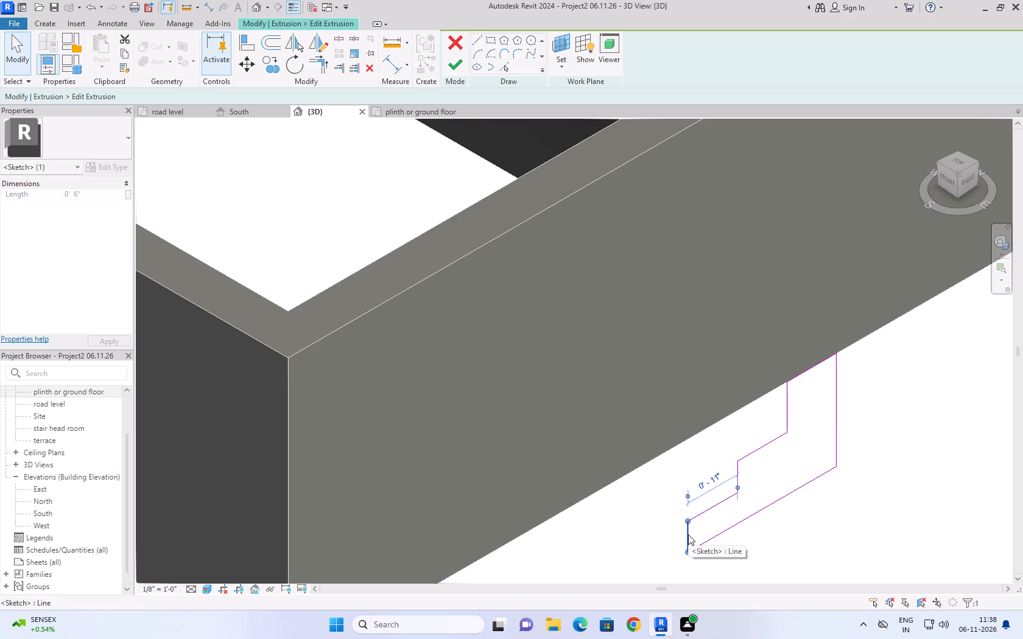
pyautogui.click(779, 504)
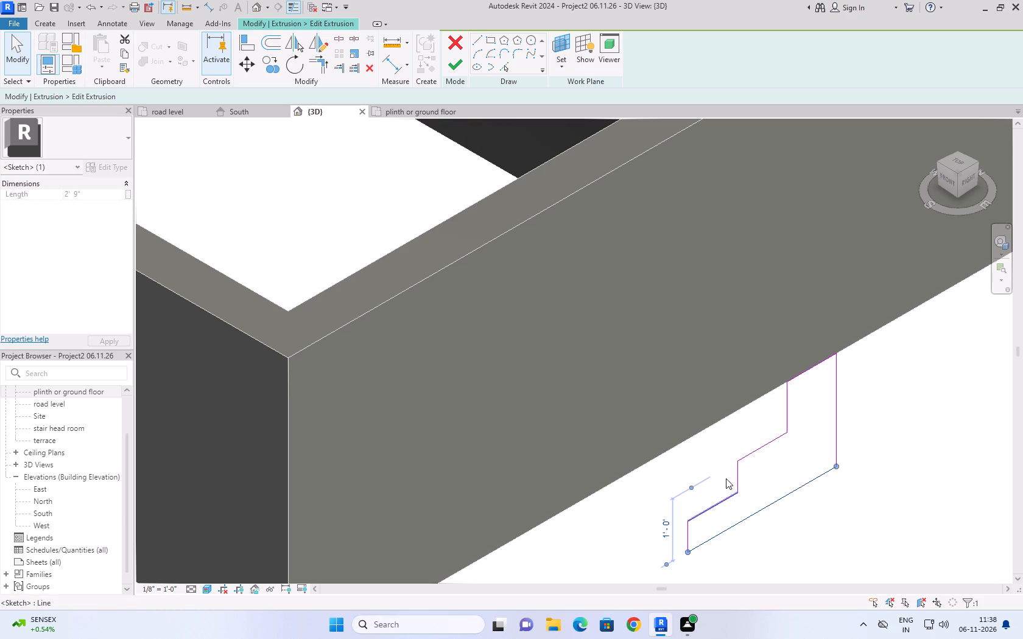
pyautogui.click(740, 472)
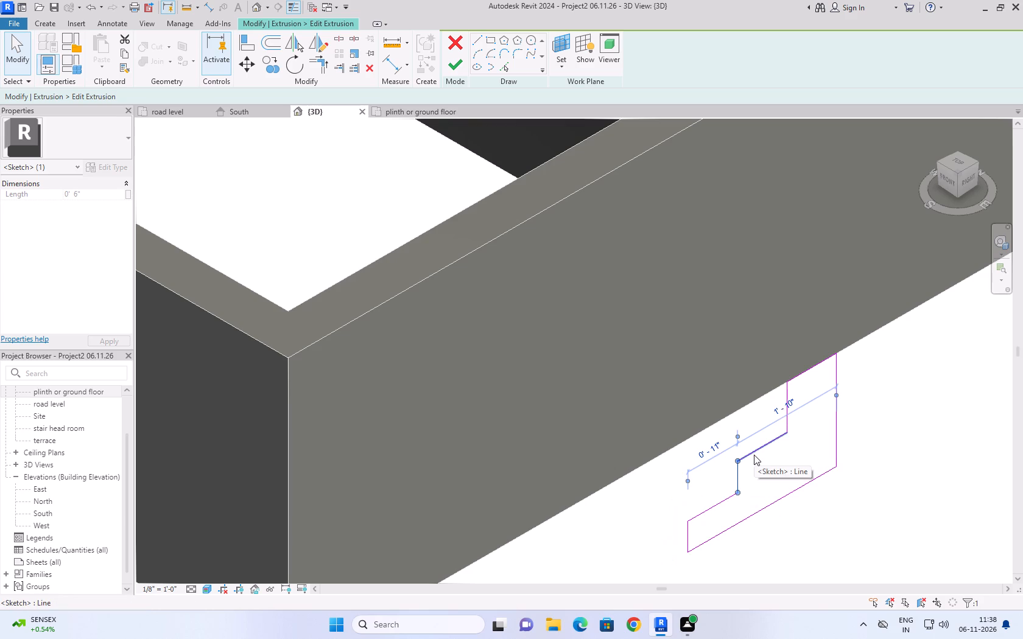
pyautogui.click(754, 455)
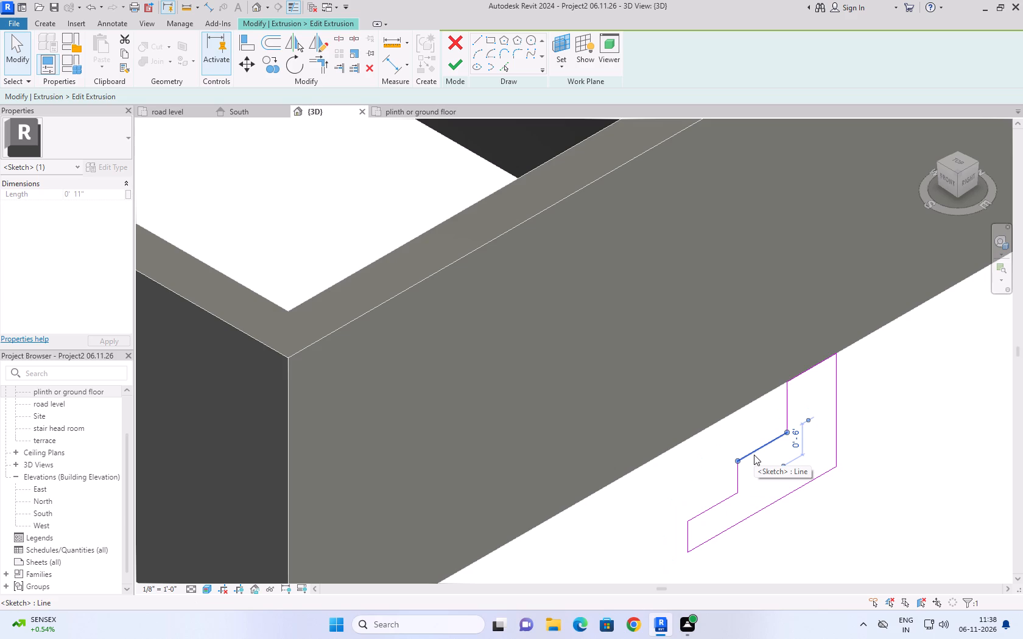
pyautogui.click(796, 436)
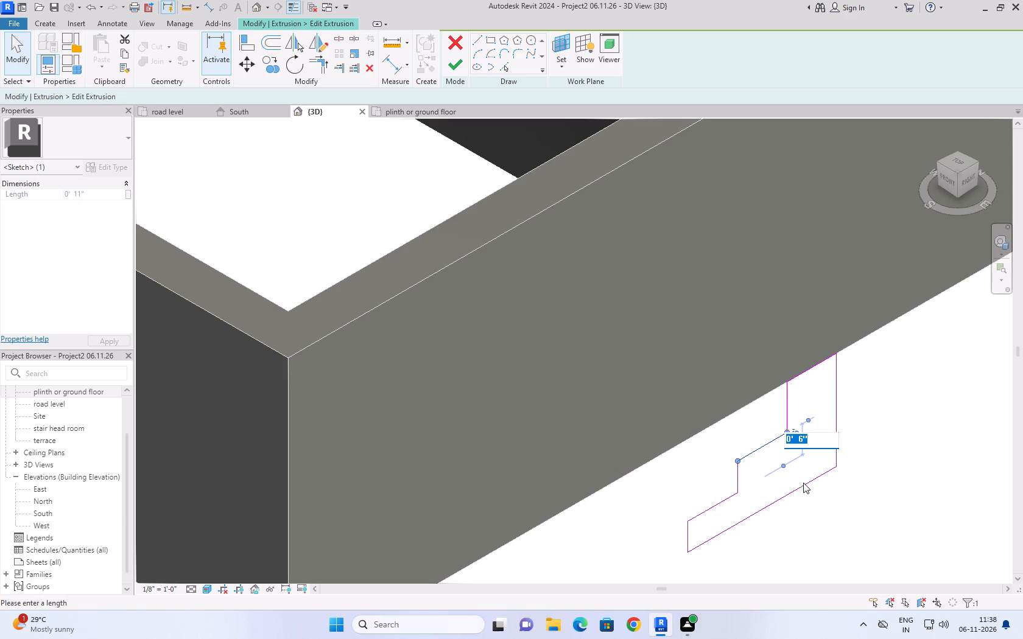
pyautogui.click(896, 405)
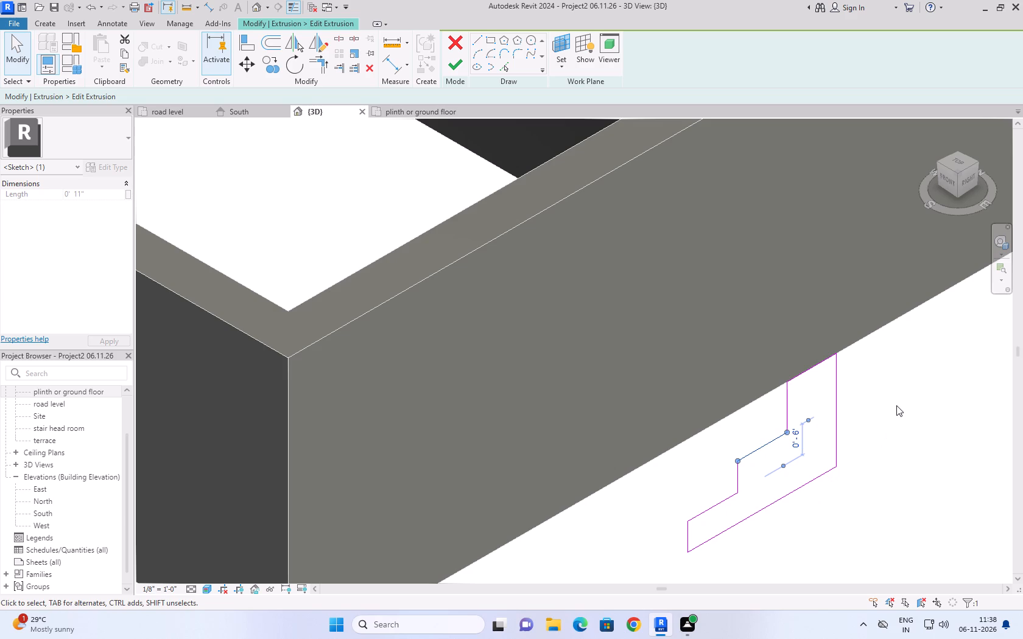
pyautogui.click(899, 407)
# Finish the profile sketch of the entrance steps' extrusion, staying in the in-place editor.
pyautogui.scroll(-2, 899, 407)
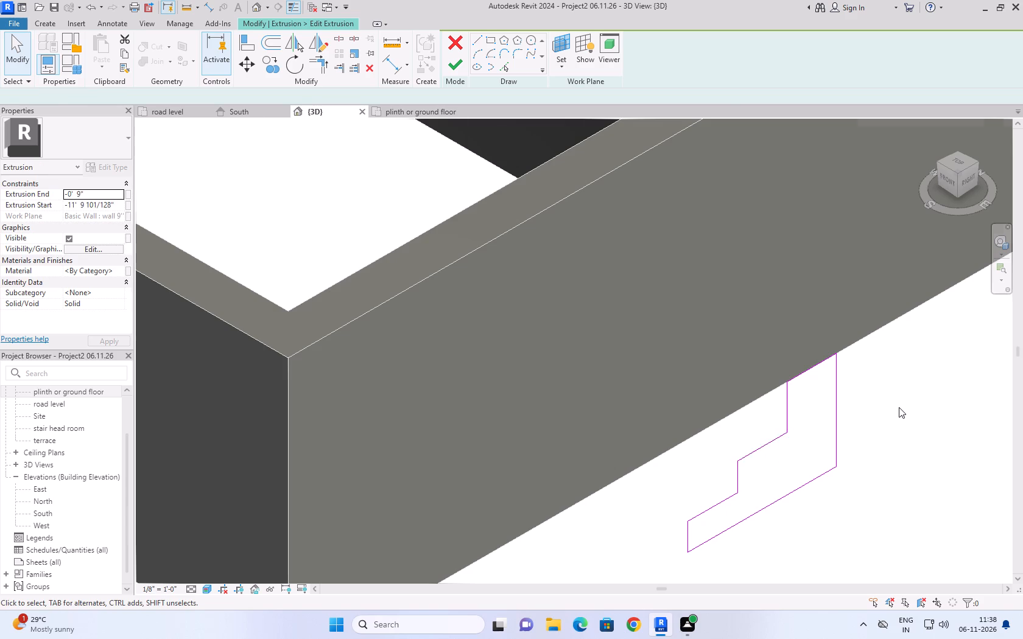
pyautogui.scroll(-9, 899, 407)
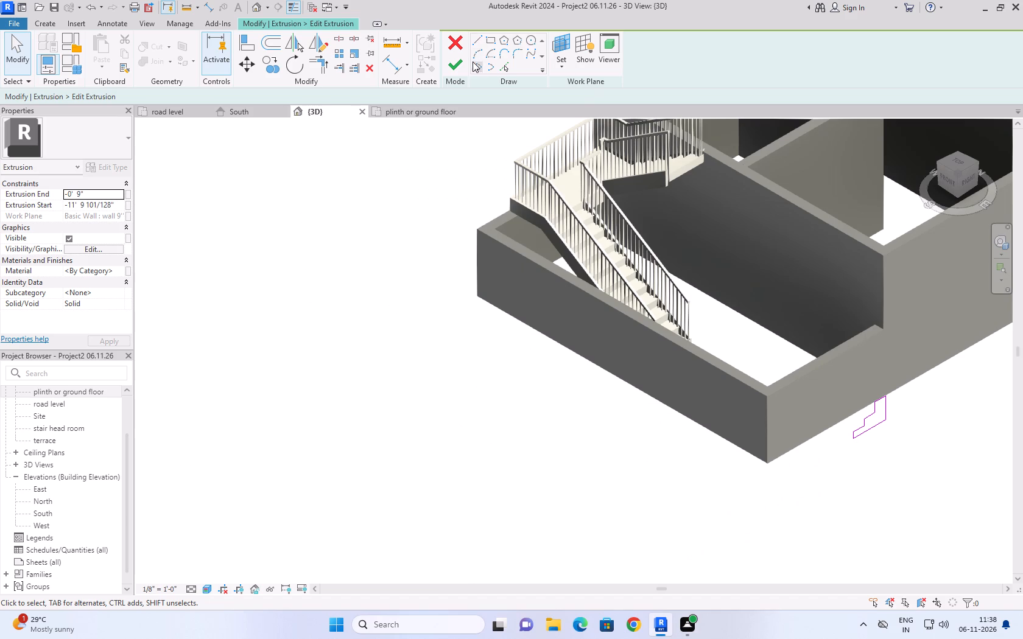
pyautogui.click(441, 75)
pyautogui.click(448, 68)
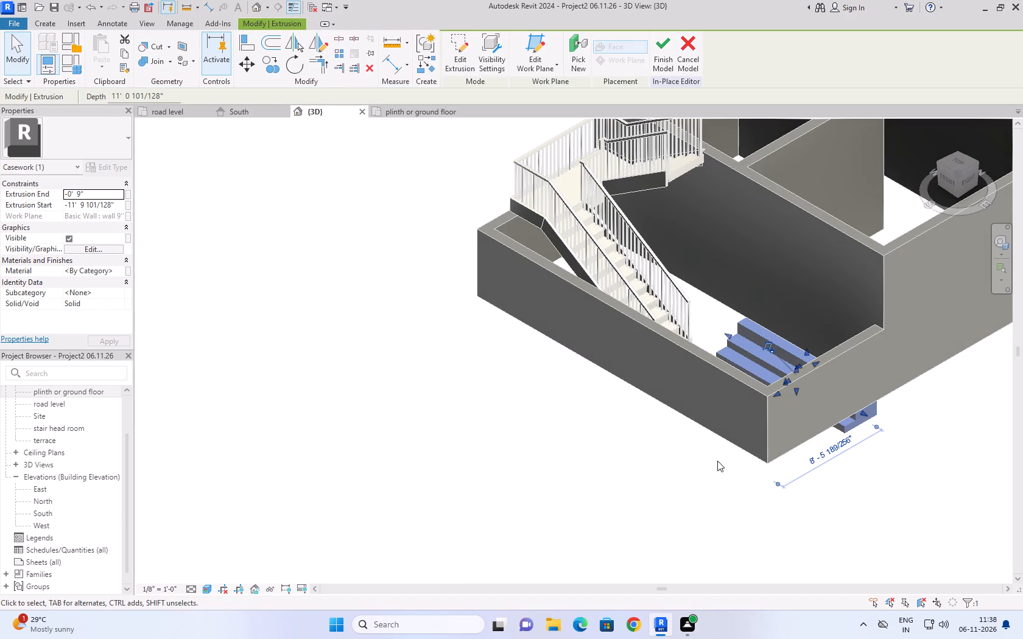
pyautogui.click(829, 487)
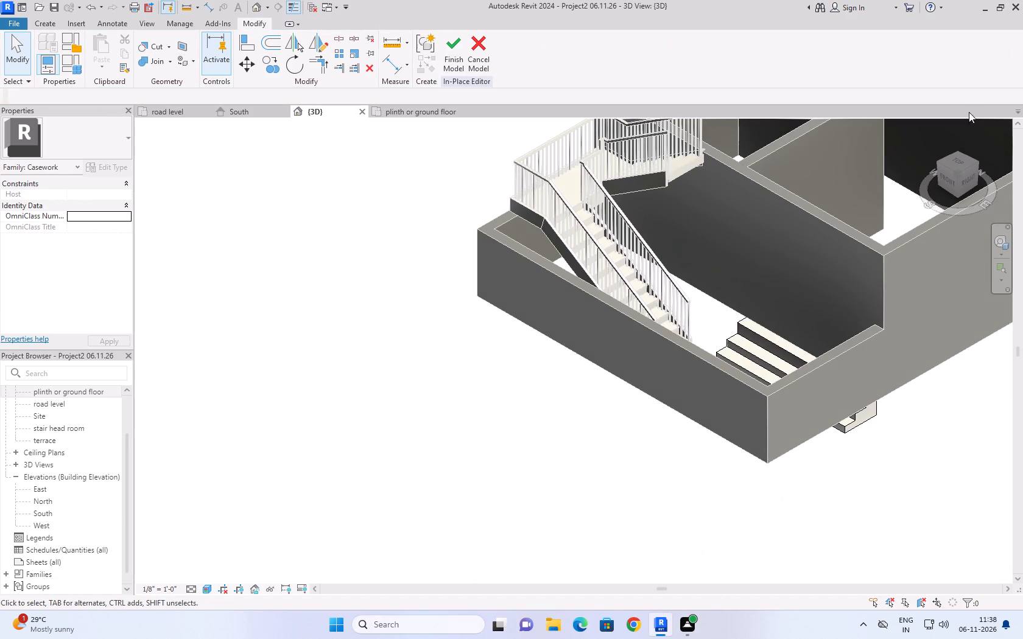
# Examine the entrance steps' position against the surrounding walls from the top and in the default isometric 3D view.
pyautogui.click(959, 162)
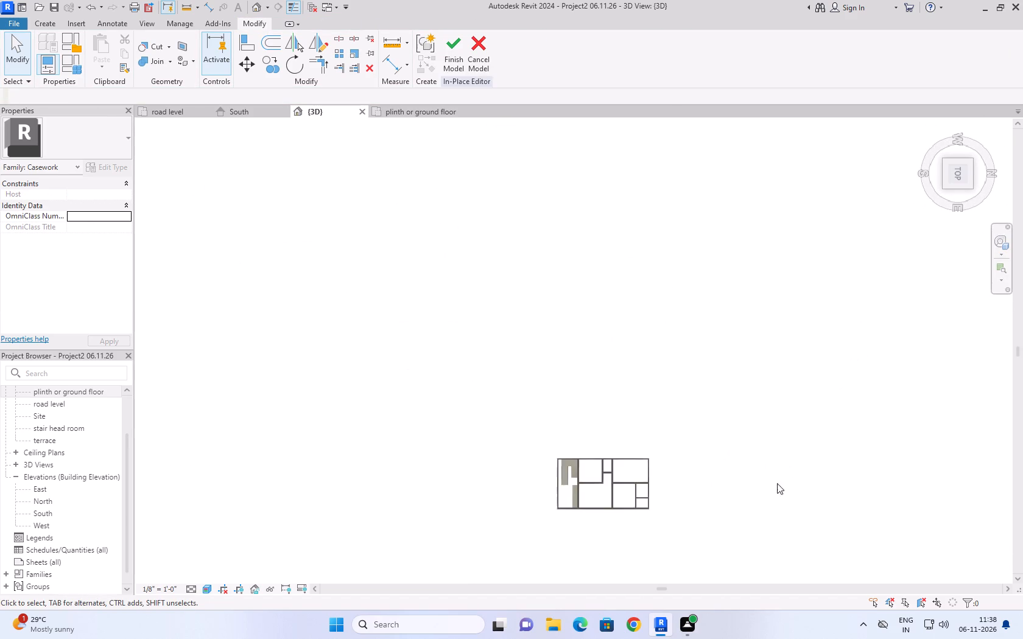
pyautogui.scroll(15, 633, 537)
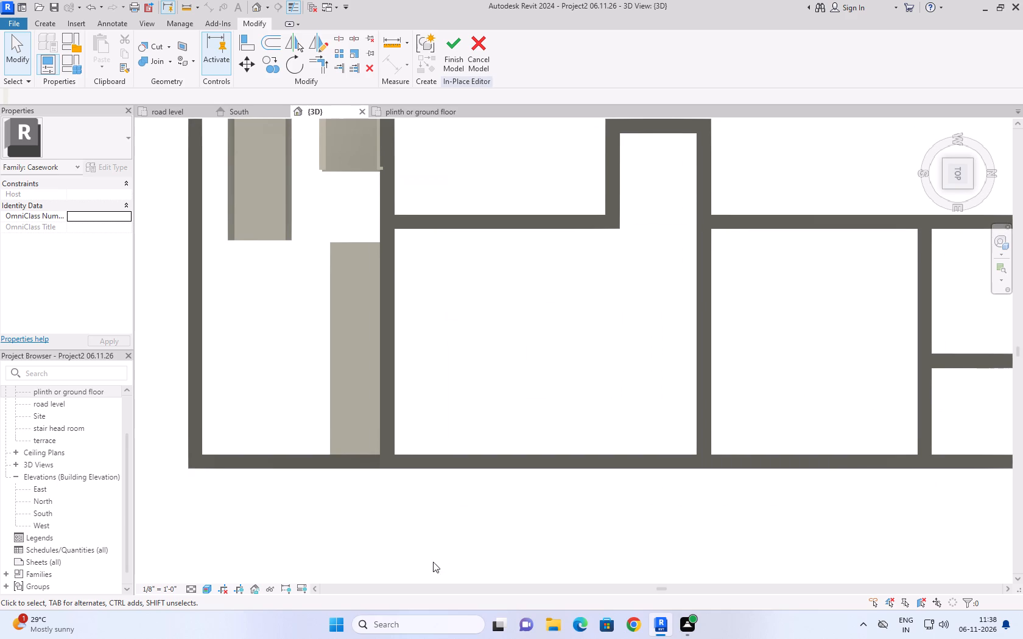
pyautogui.click(378, 403)
pyautogui.click(925, 135)
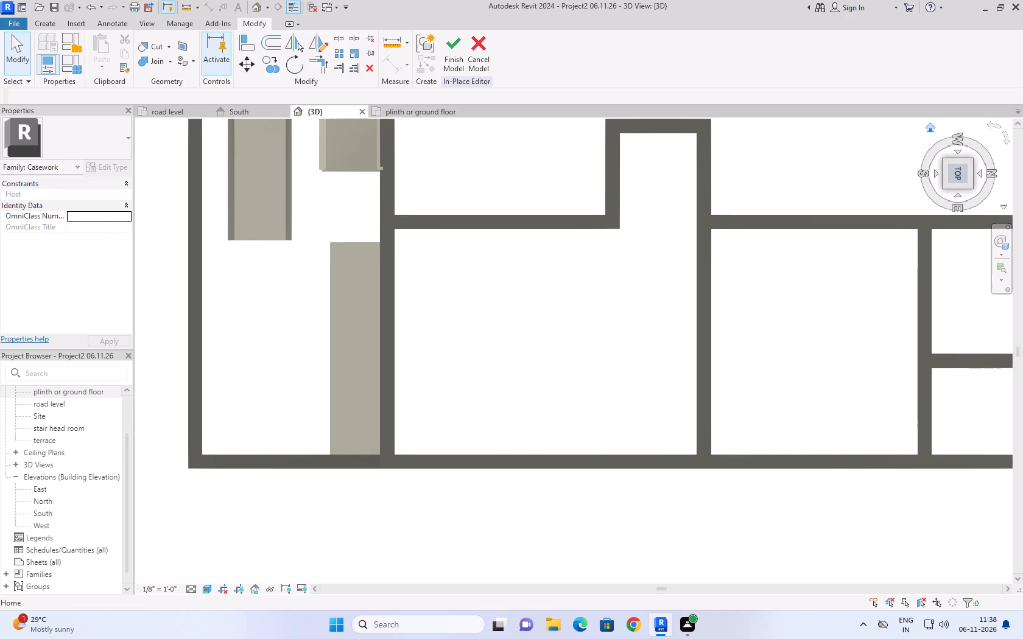
pyautogui.click(927, 122)
pyautogui.click(935, 129)
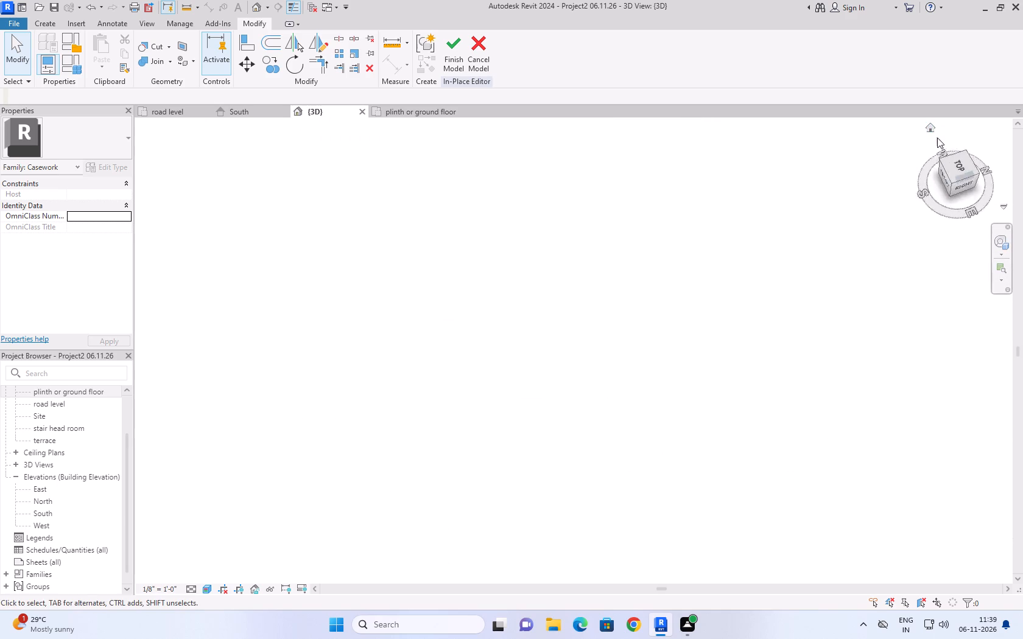
pyautogui.scroll(1, 838, 317)
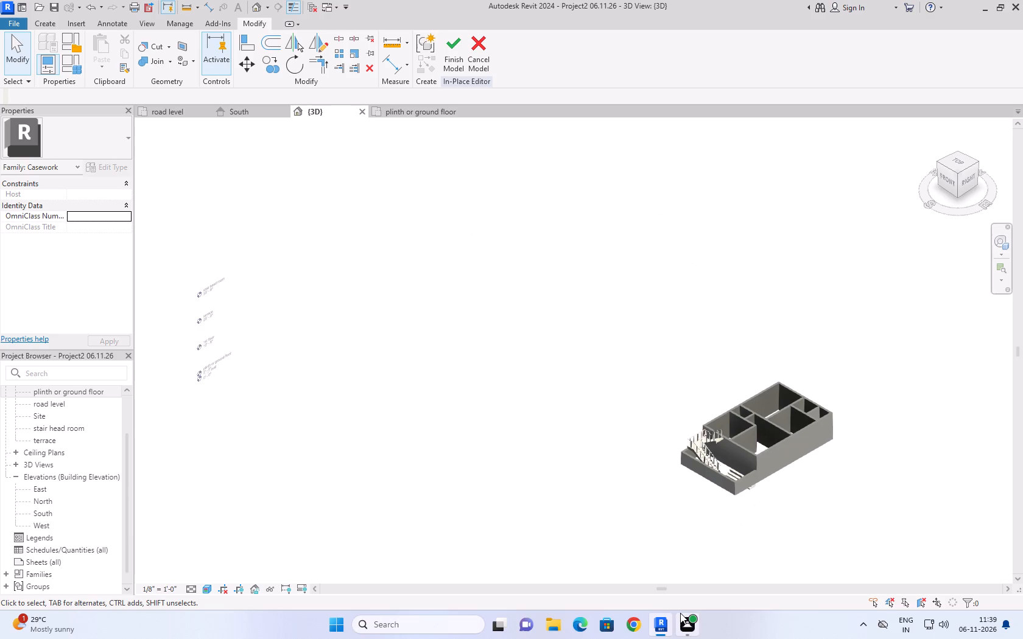
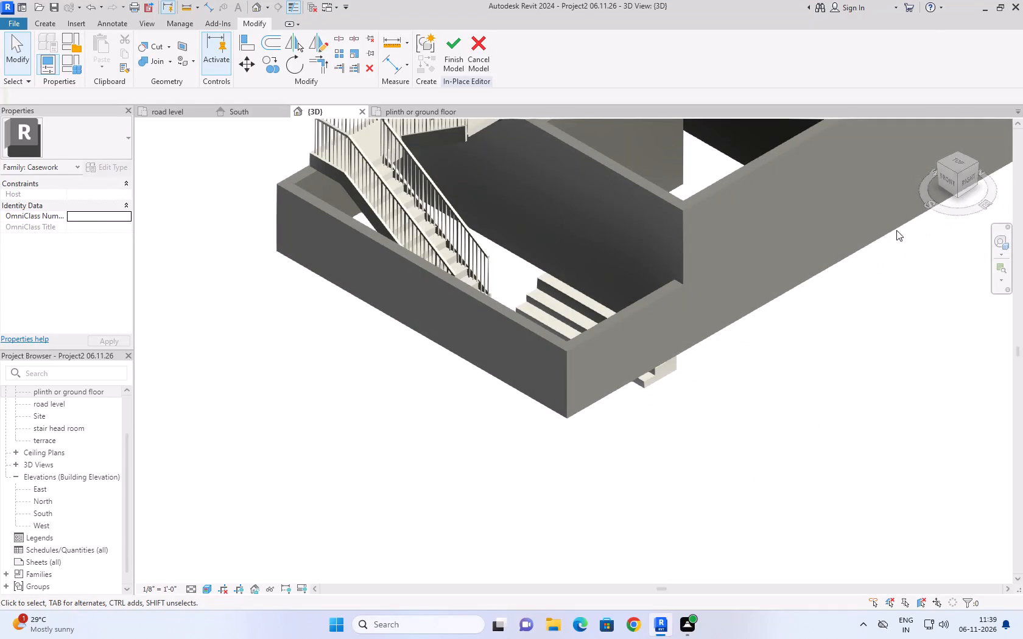
# Examine the entrance steps from the right side, comparing their height with the walls and the plinth and road levels.
pyautogui.click(976, 177)
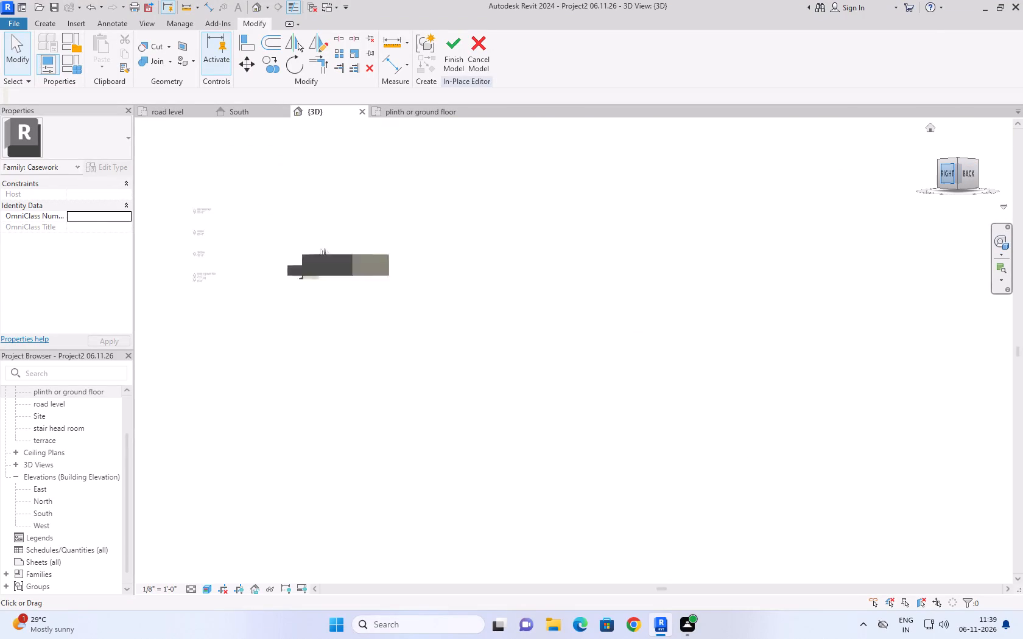
pyautogui.click(947, 174)
pyautogui.scroll(5, 568, 399)
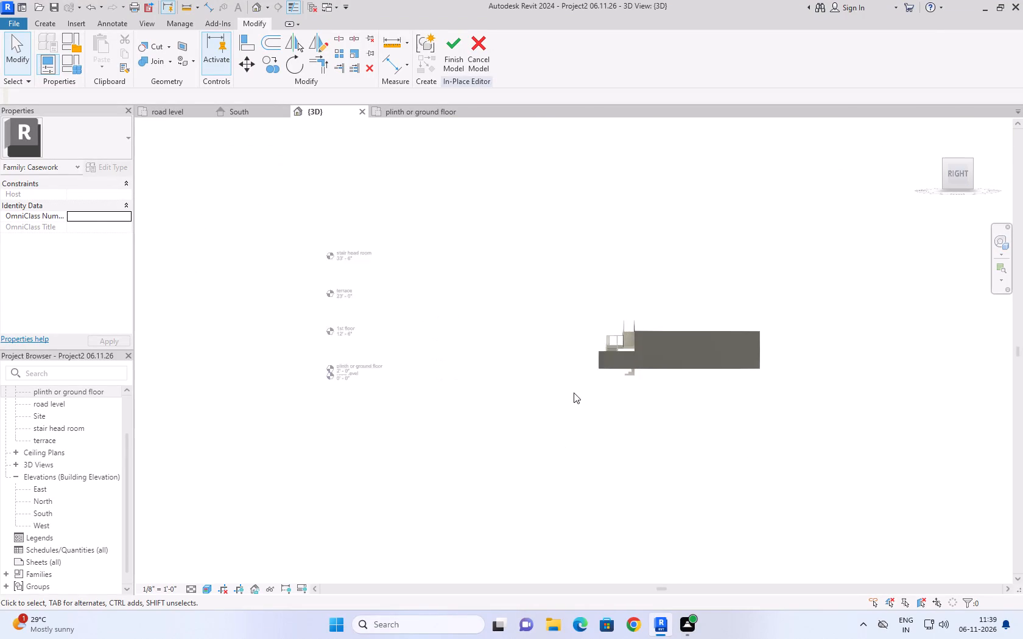
pyautogui.scroll(5, 574, 393)
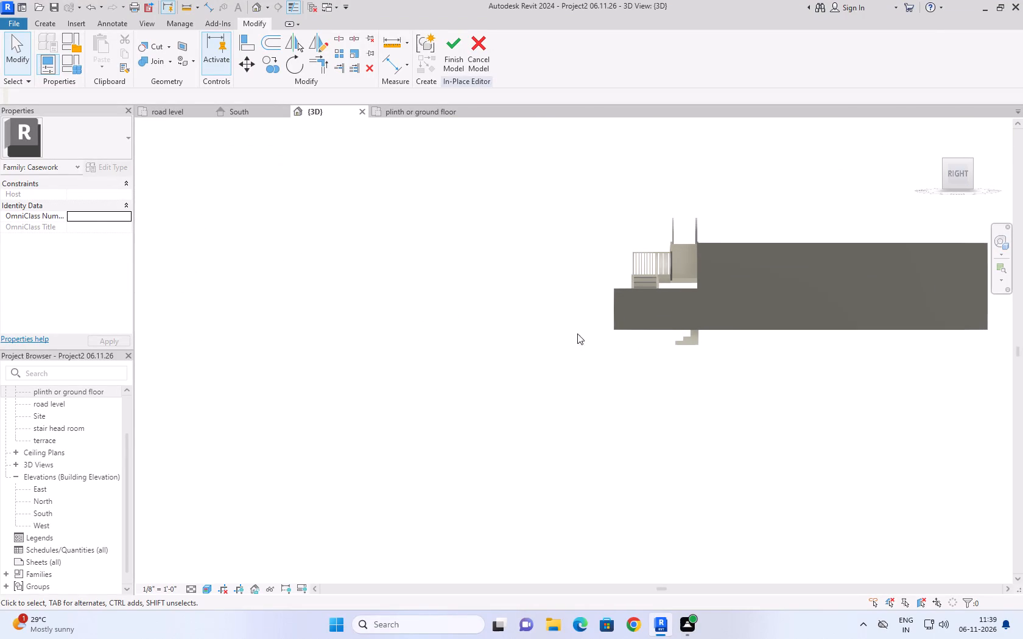
pyautogui.moveTo(592, 384); pyautogui.dragTo(594, 391)
pyautogui.scroll(-4, 480, 337)
pyautogui.click(323, 337)
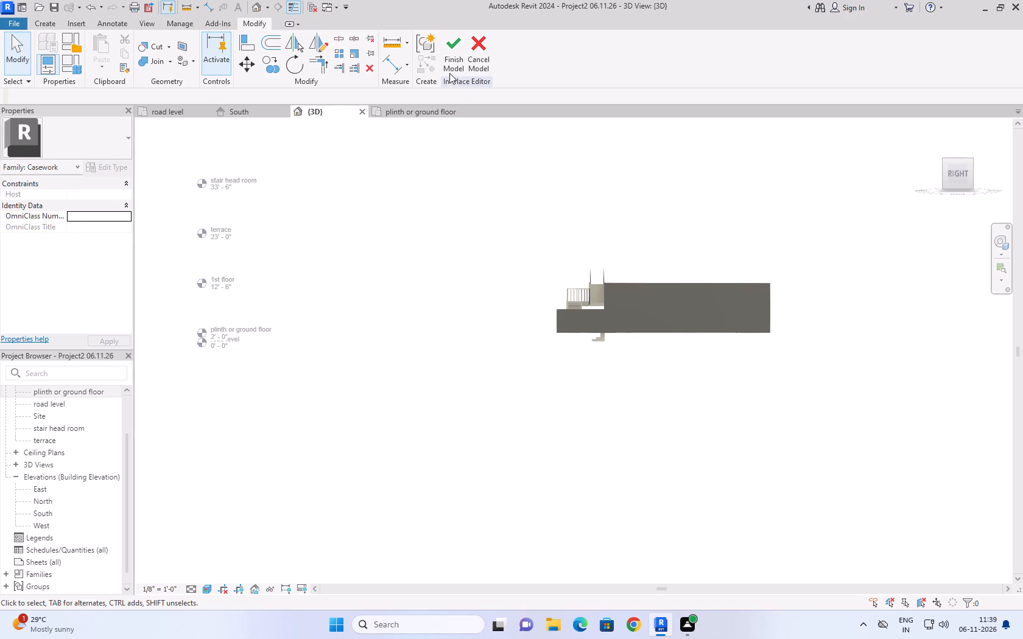
# Finish the in-place model of the entrance steps.
pyautogui.click(449, 65)
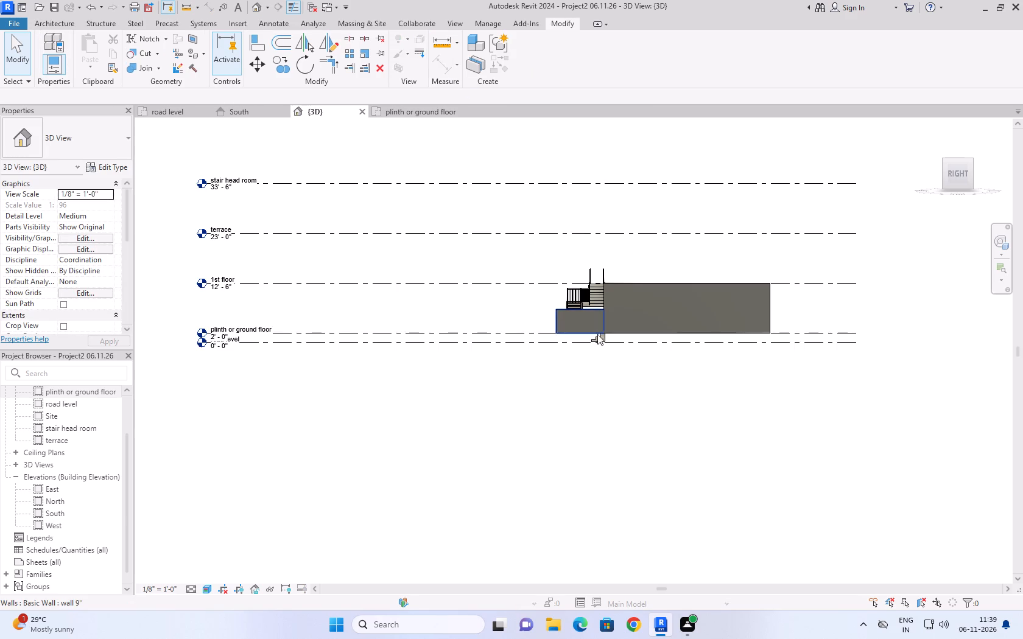
# Examine the finished entrance steps from the right side against the wall base and the plinth and road level lines.
pyautogui.scroll(15, 599, 332)
pyautogui.scroll(-3, 655, 315)
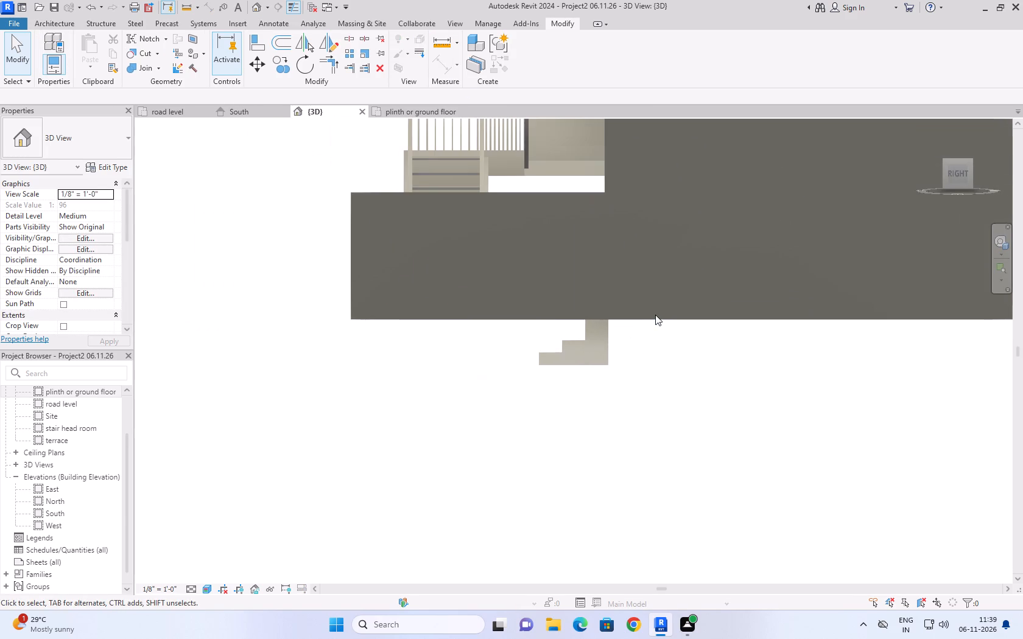
pyautogui.scroll(-3, 642, 343)
pyautogui.scroll(-3, 630, 428)
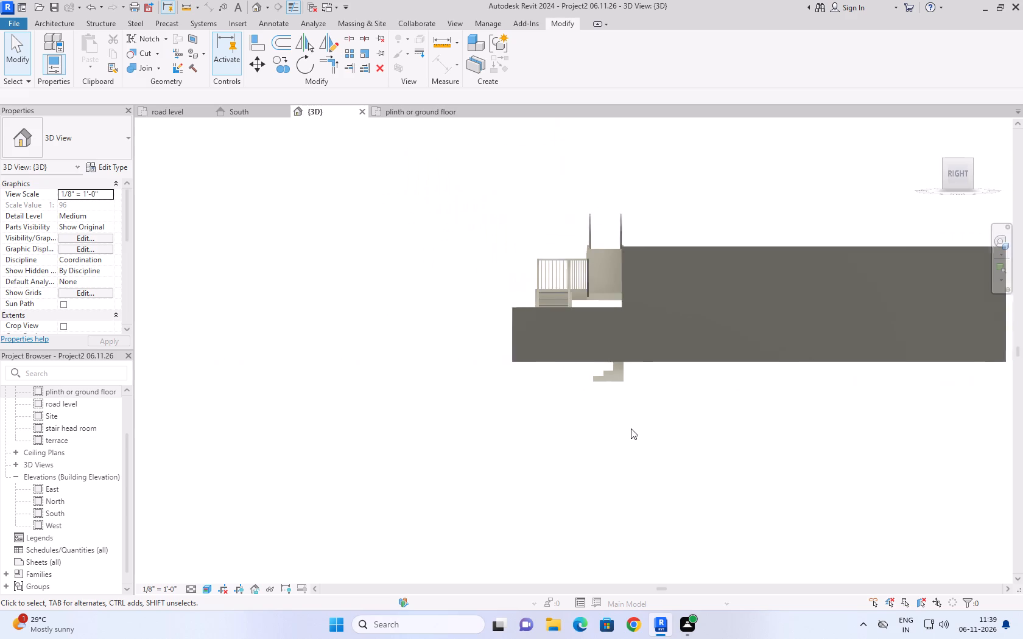
pyautogui.scroll(-3, 631, 428)
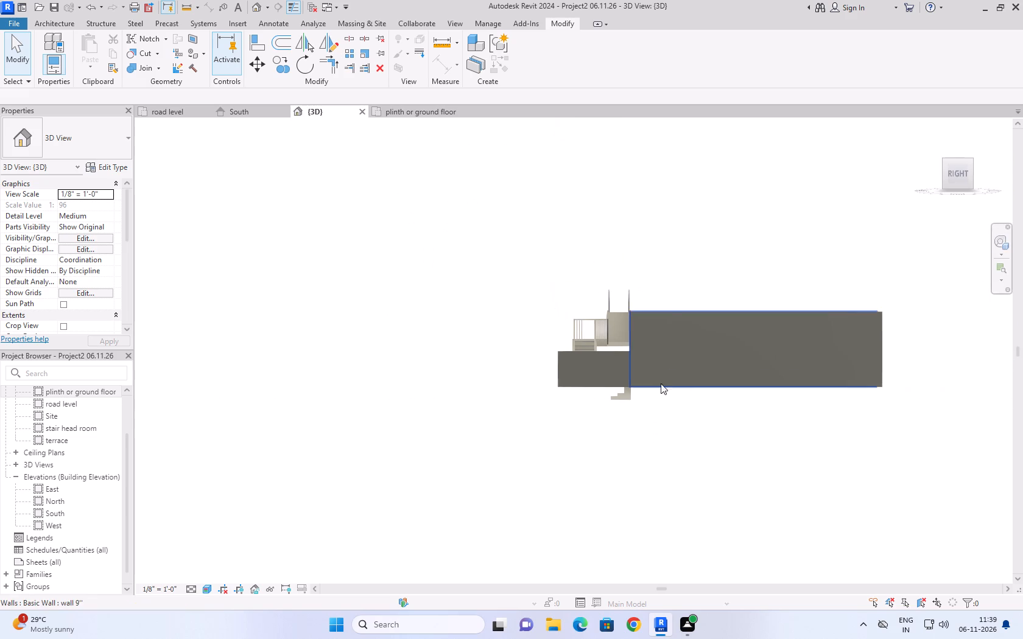
pyautogui.scroll(-3, 670, 370)
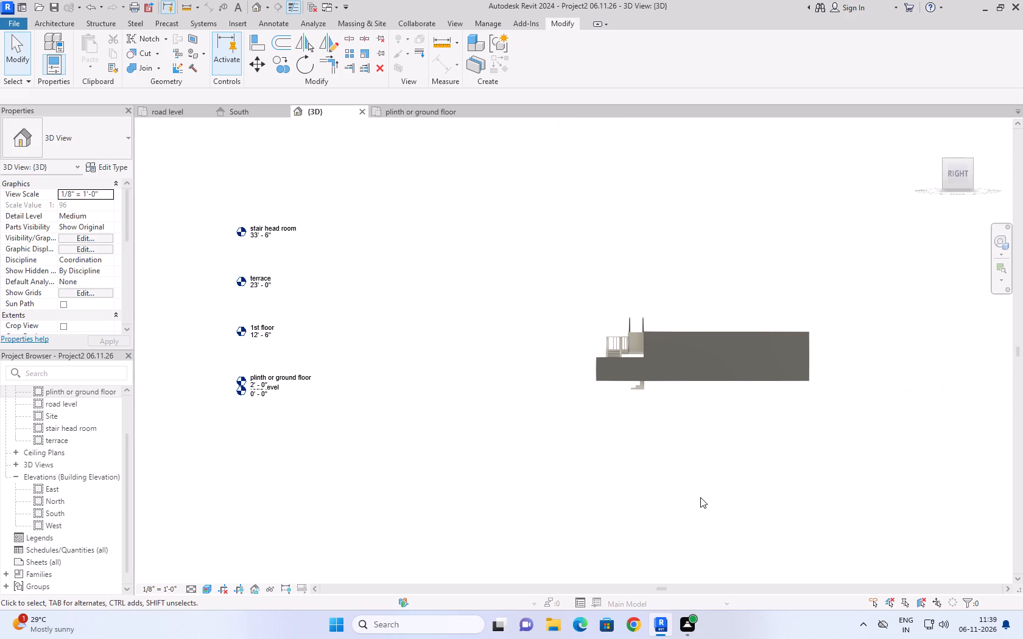
pyautogui.click(677, 423)
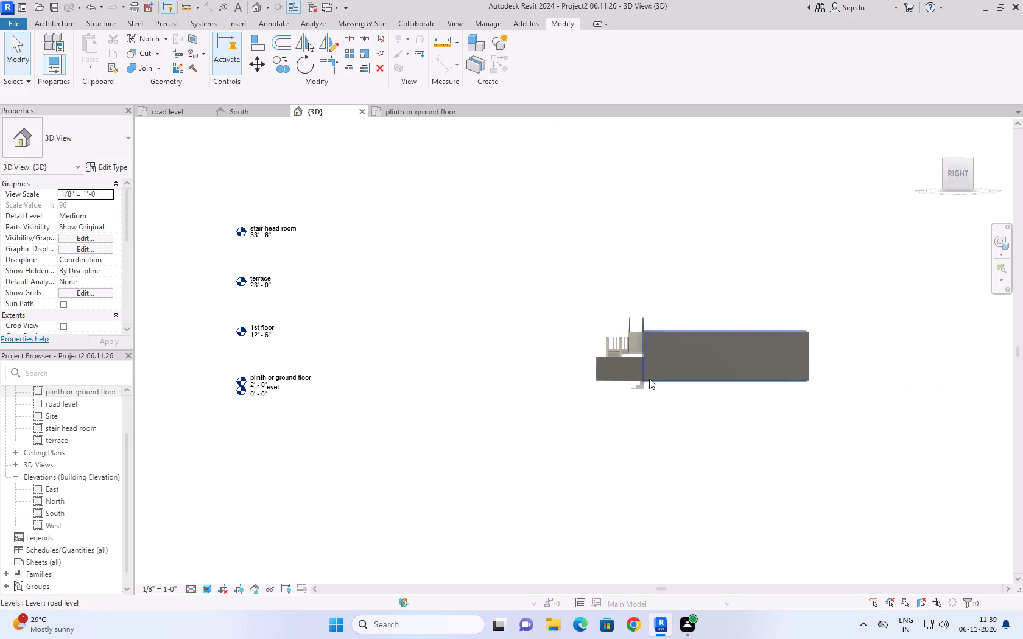
pyautogui.scroll(7, 649, 379)
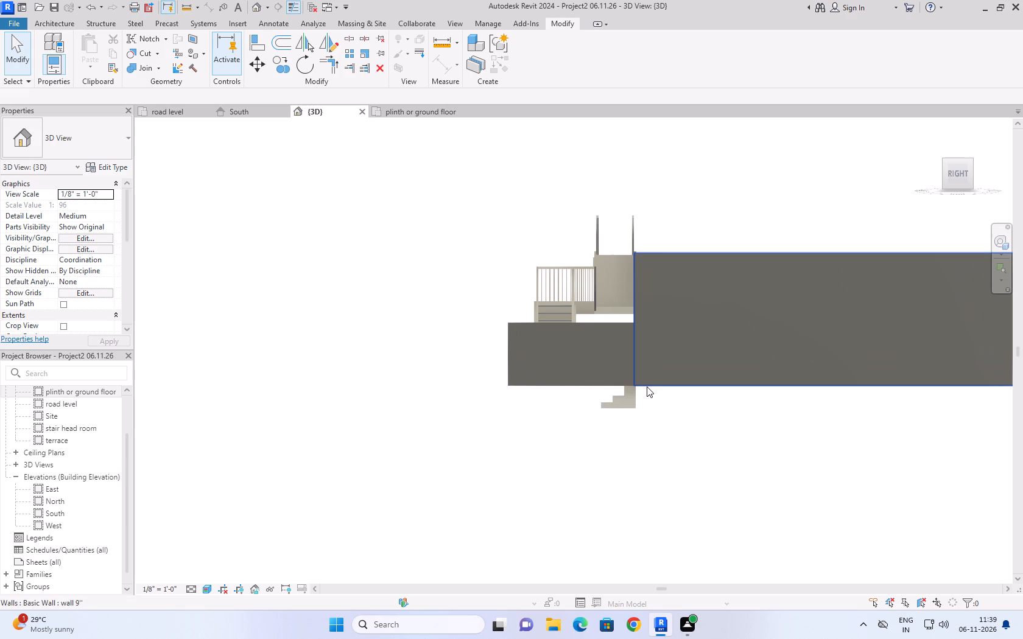
pyautogui.click(649, 436)
pyautogui.scroll(-7, 653, 434)
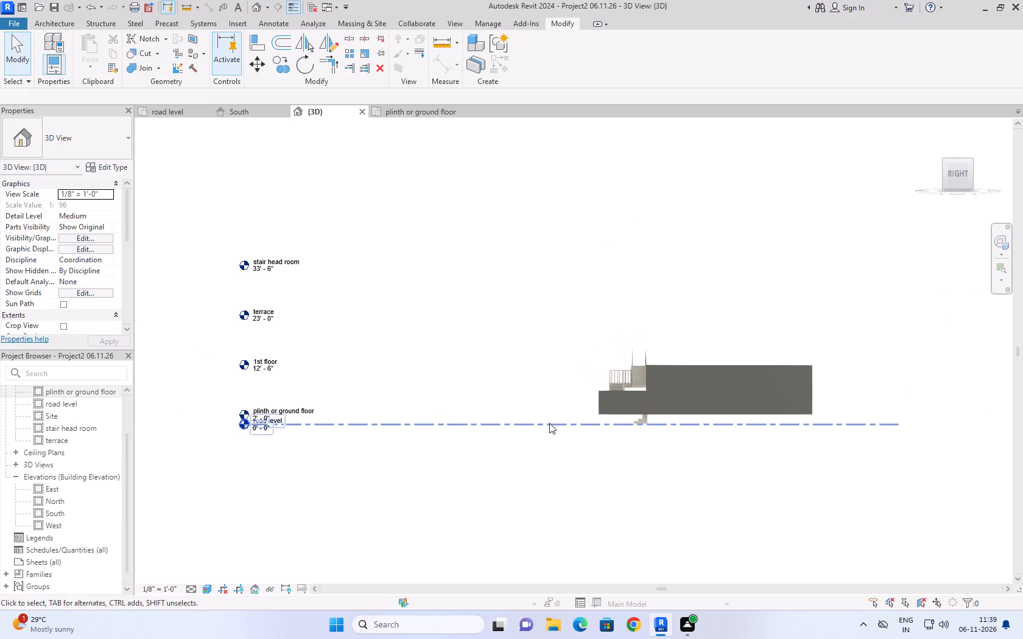
pyautogui.click(550, 417)
pyautogui.scroll(3, 672, 462)
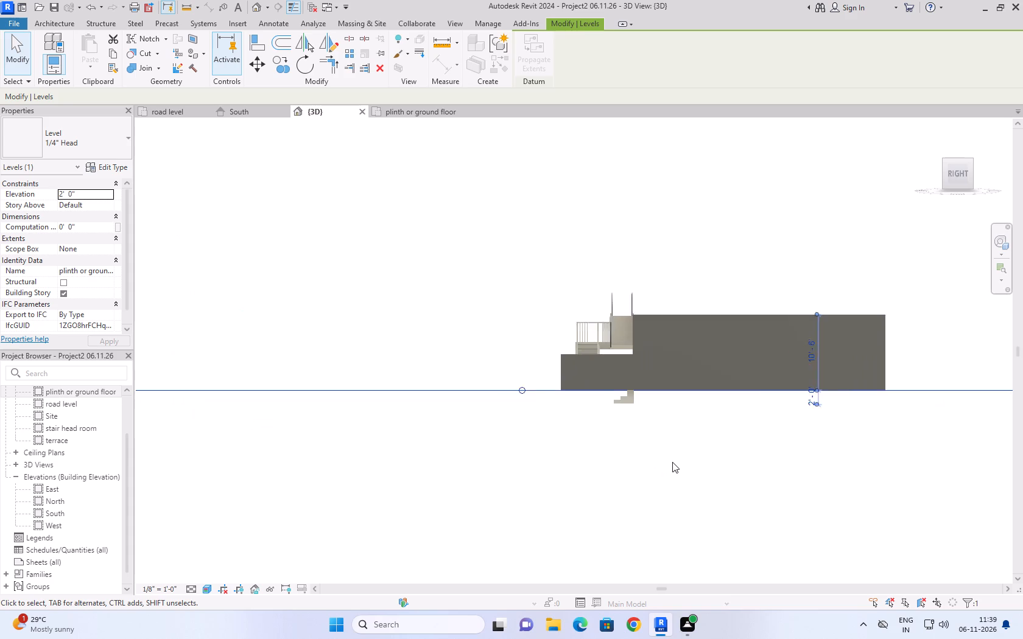
pyautogui.scroll(2, 672, 462)
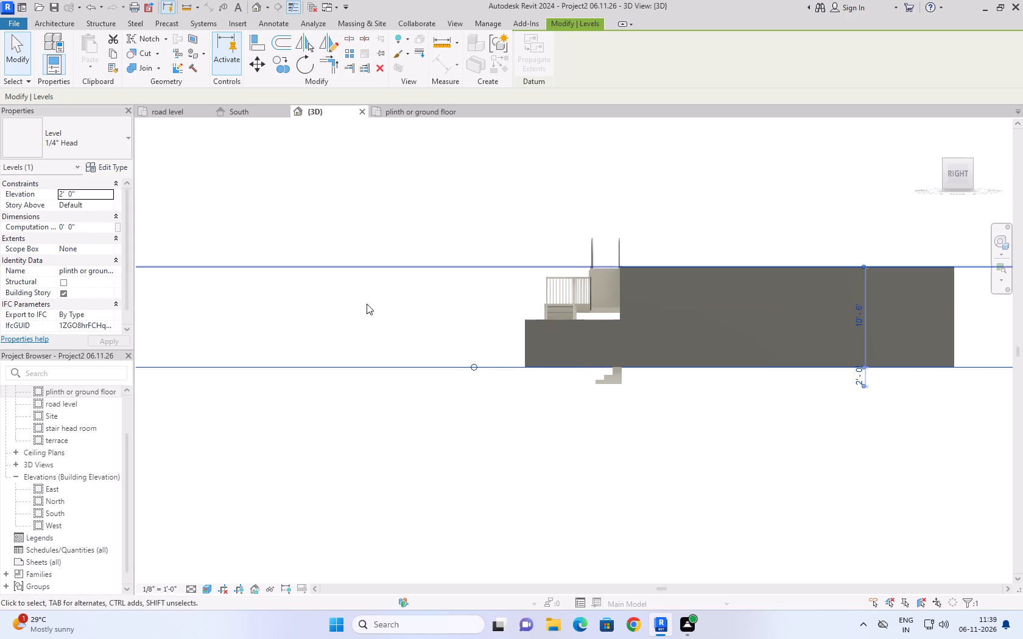
# Deactivate the controls and dimensions display, and clear the selection of the plinth level.
pyautogui.moveTo(213, 67); pyautogui.dragTo(222, 74)
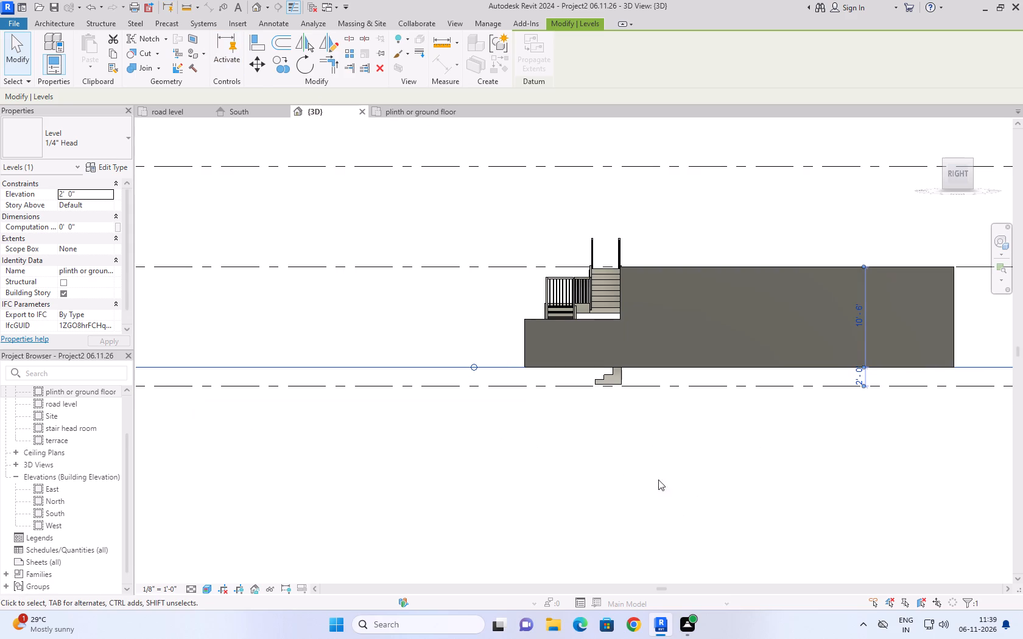
pyautogui.click(675, 478)
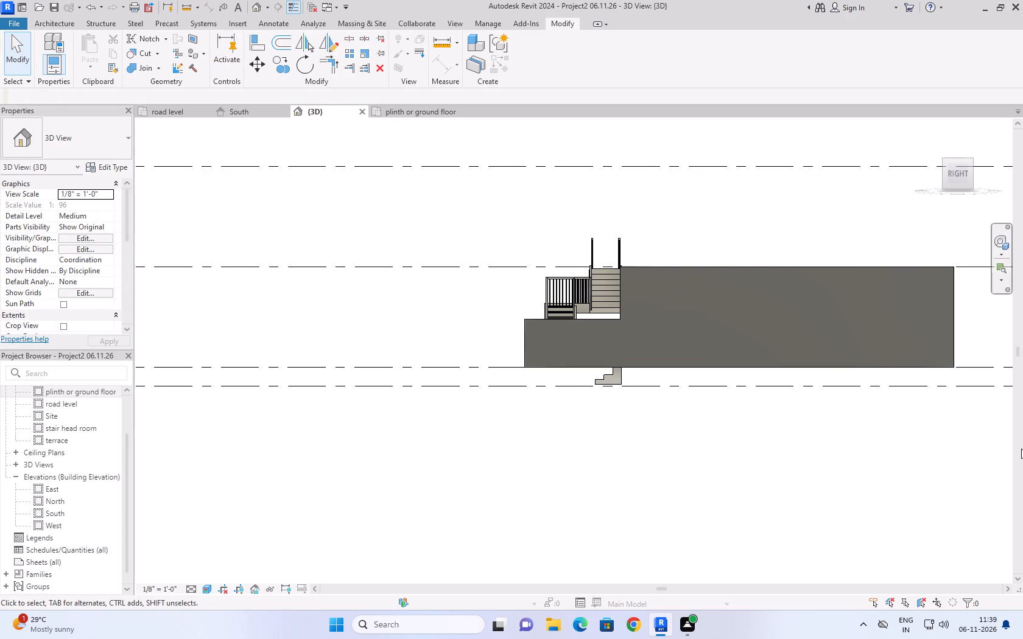
# Create a new in-place model in the Casework category, accepting the default name.
pyautogui.click(44, 26)
pyautogui.scroll(1, 44, 26)
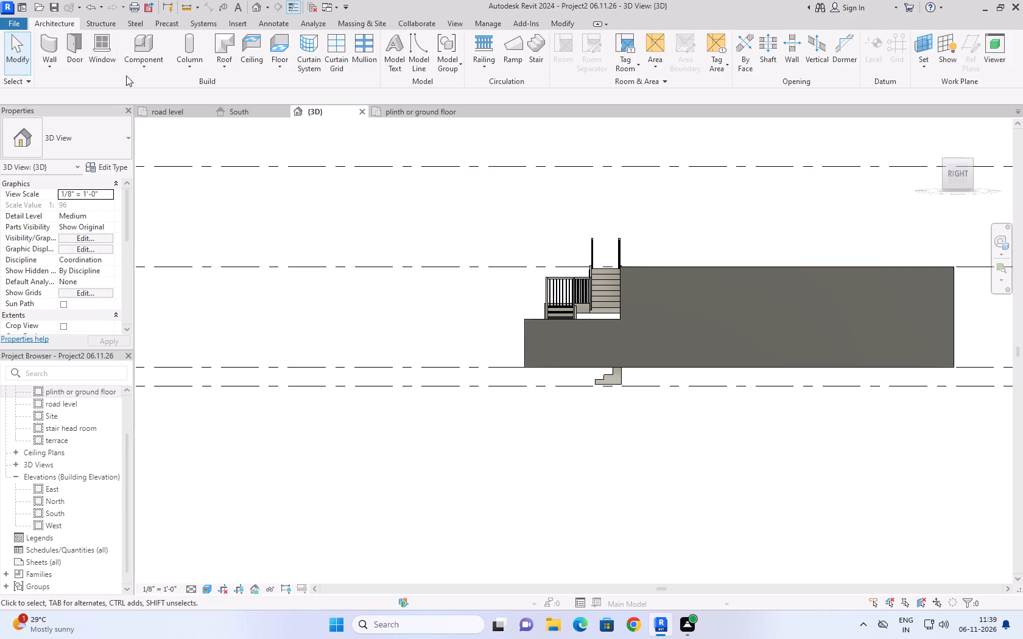
pyautogui.click(130, 72)
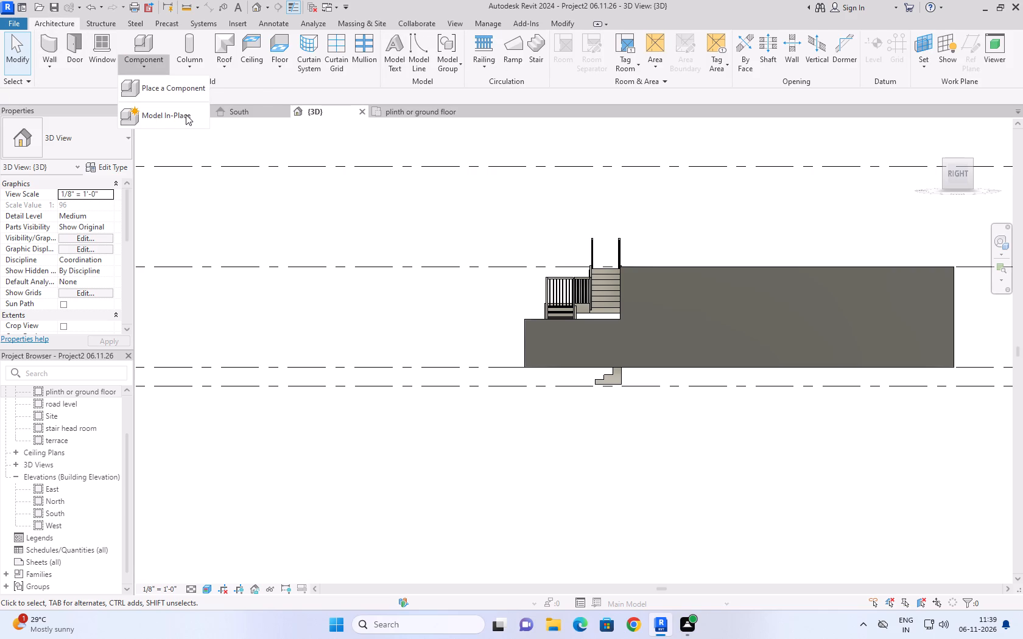
pyautogui.click(186, 114)
pyautogui.click(460, 266)
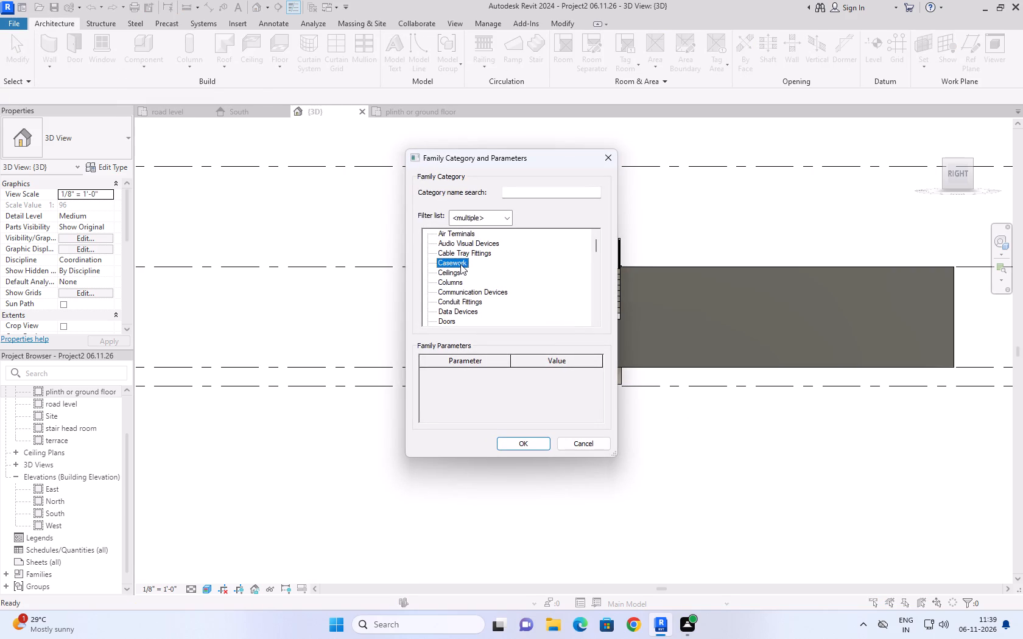
pyautogui.click(521, 441)
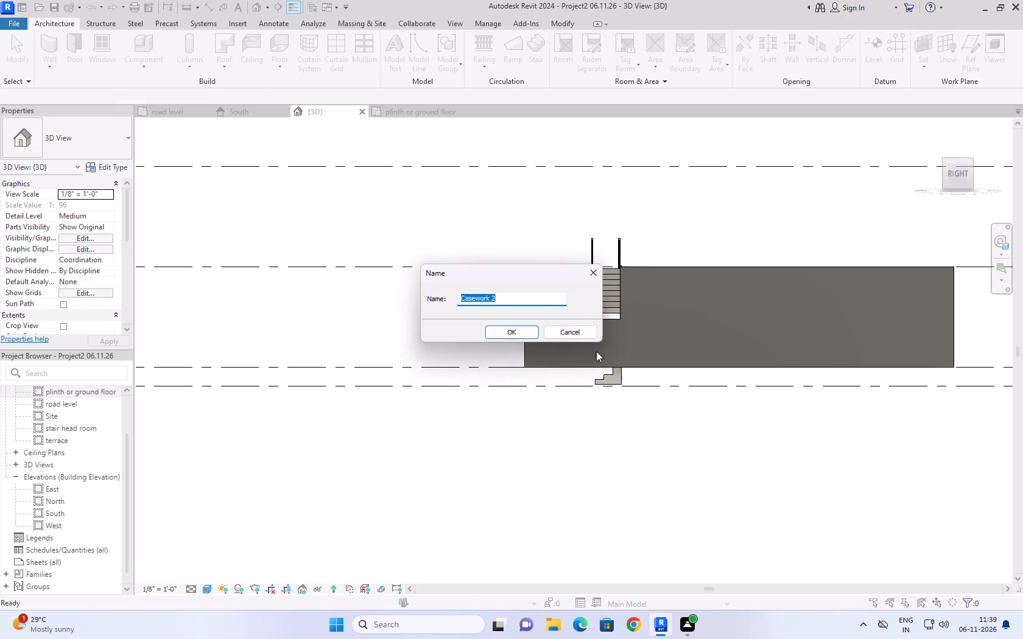
pyautogui.click(510, 328)
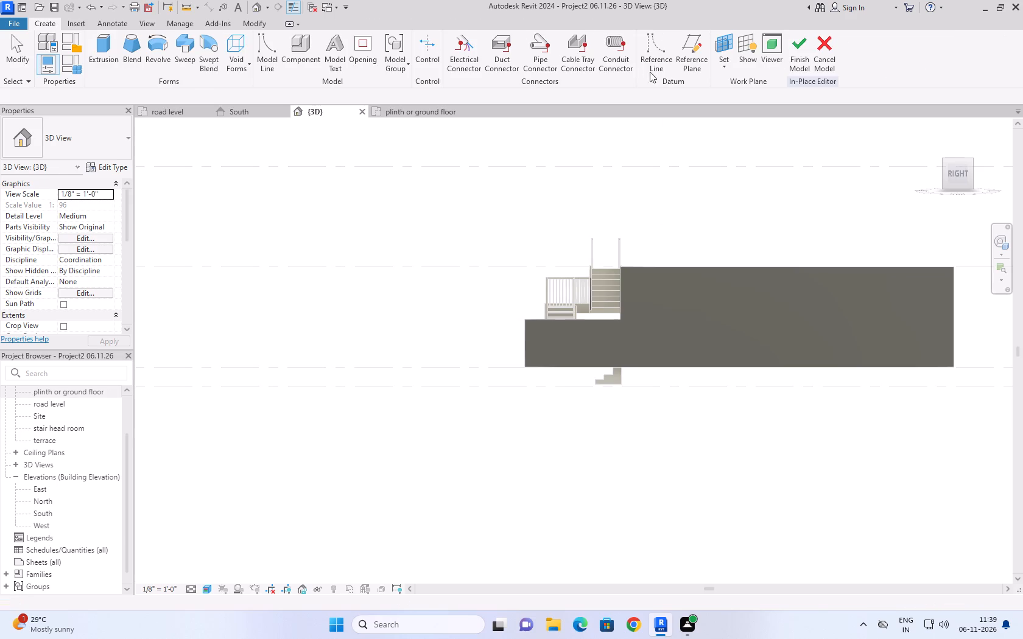
# Set the work plane by picking a plane on the 9" wall just above the entrance steps.
pyautogui.click(726, 34)
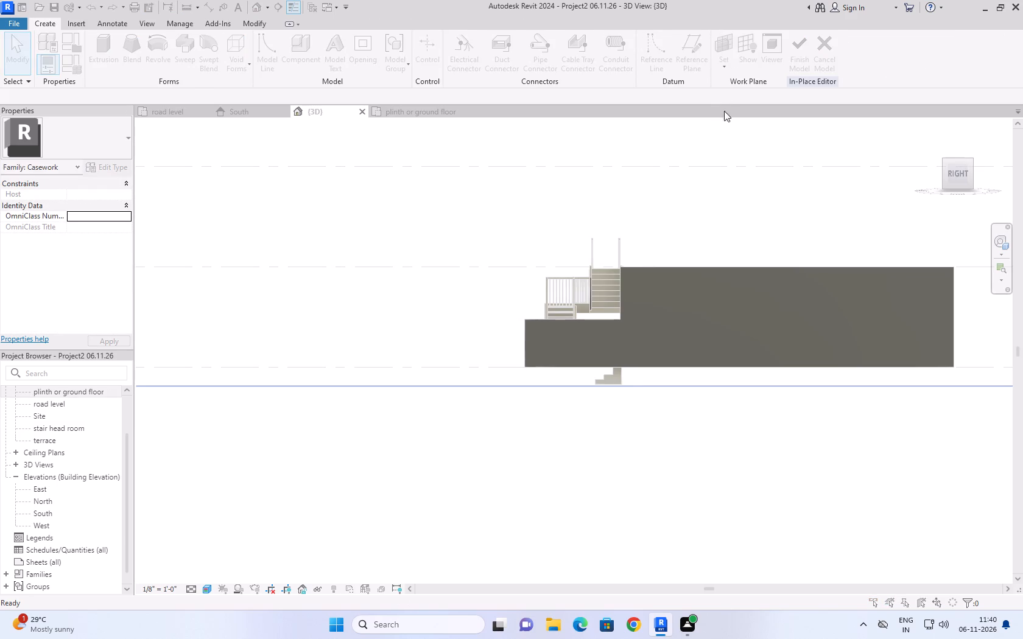
pyautogui.click(437, 327)
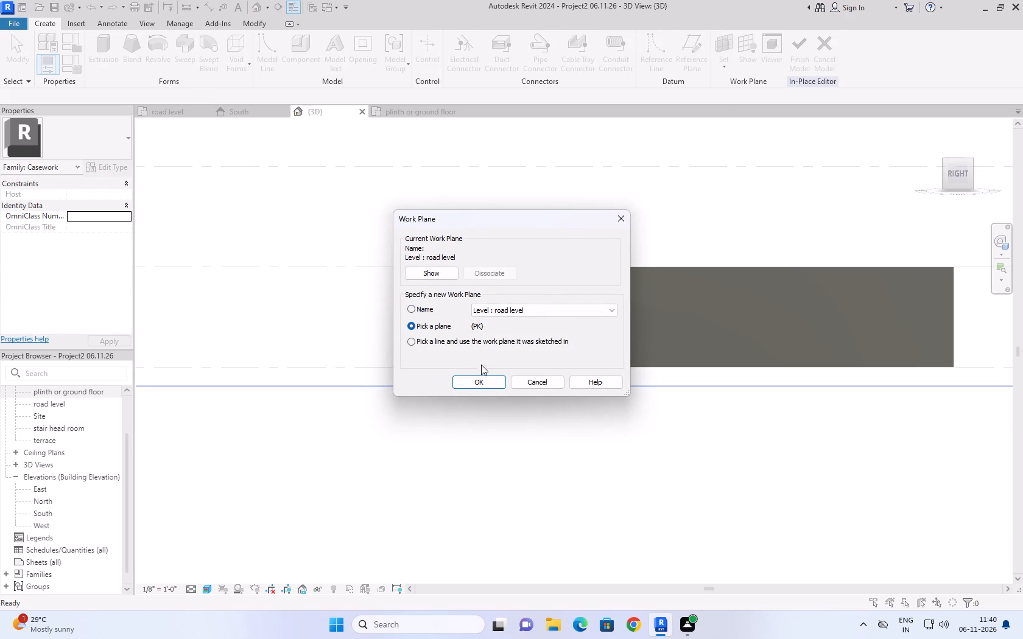
pyautogui.click(488, 382)
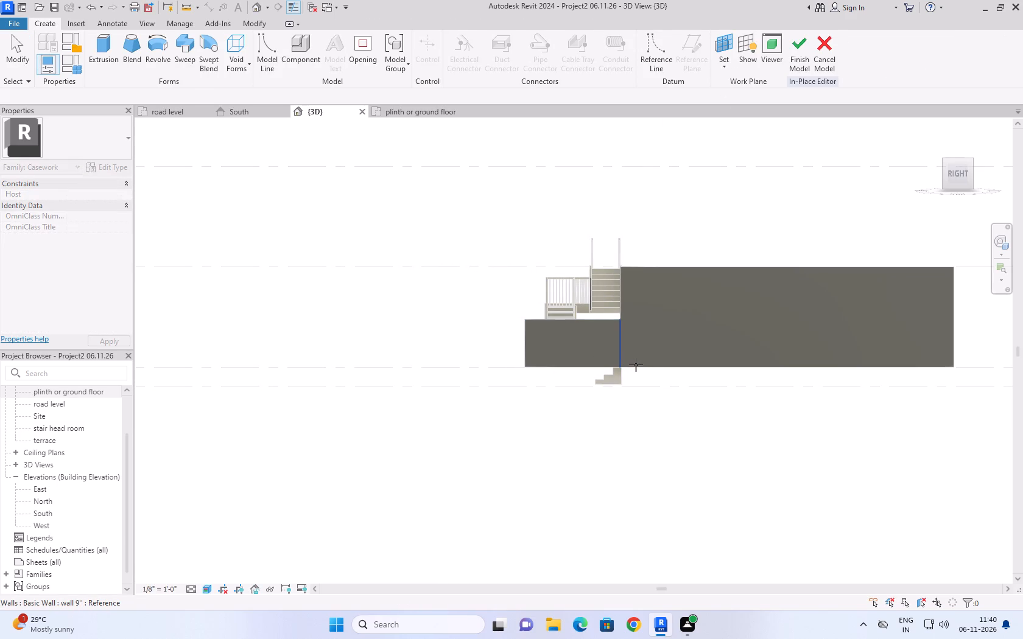
pyautogui.click(636, 365)
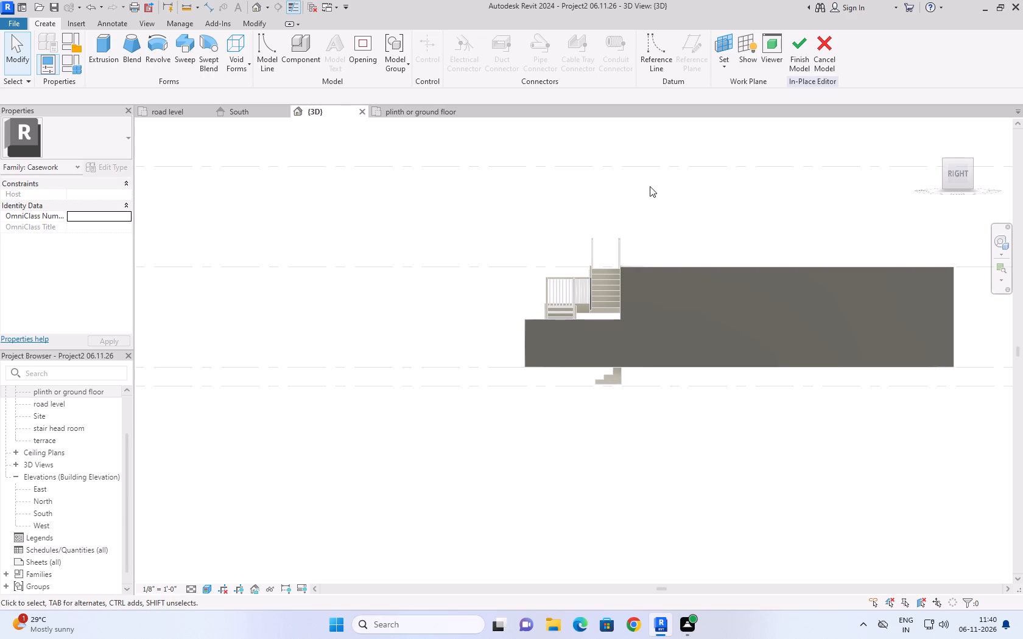
# Start an extrusion profile at the wall's bottom corner above the existing steps, drawing a 6" riser downward and an 11" tread outward.
pyautogui.click(107, 46)
pyautogui.click(477, 39)
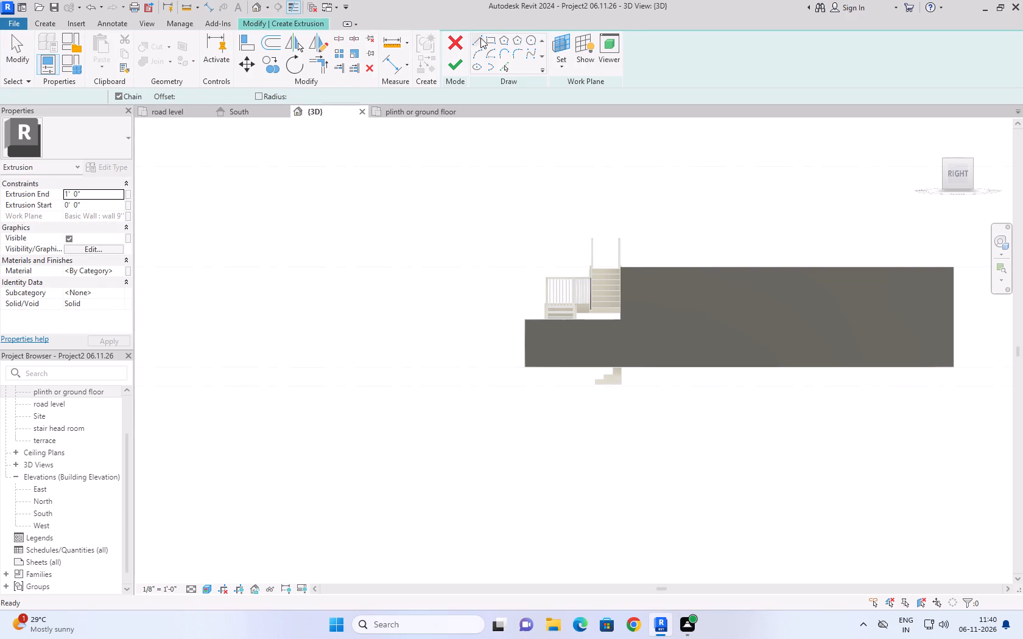
pyautogui.scroll(9, 631, 383)
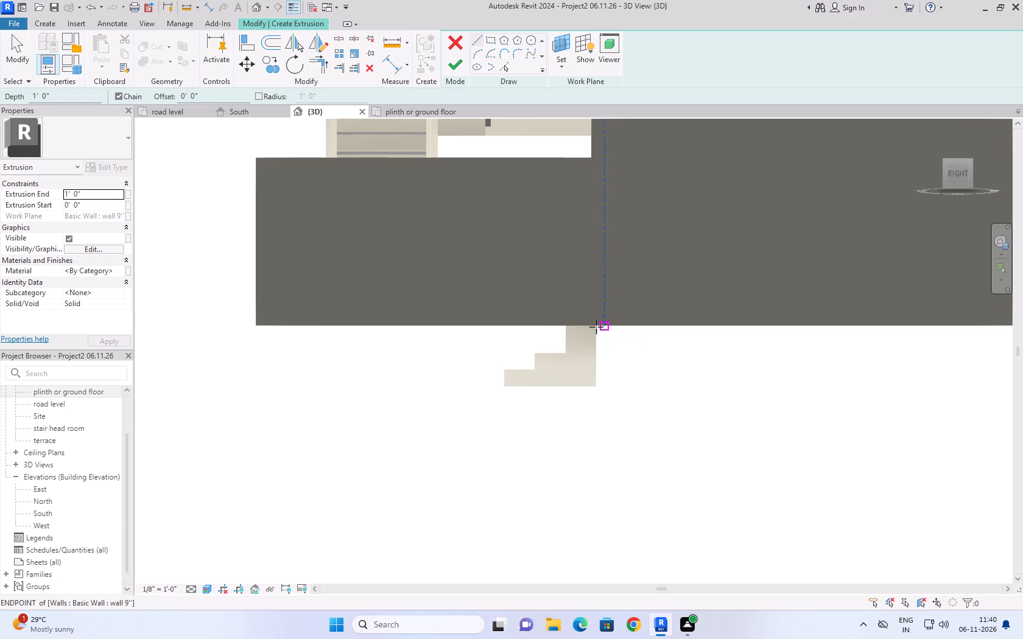
pyautogui.scroll(-5, 598, 334)
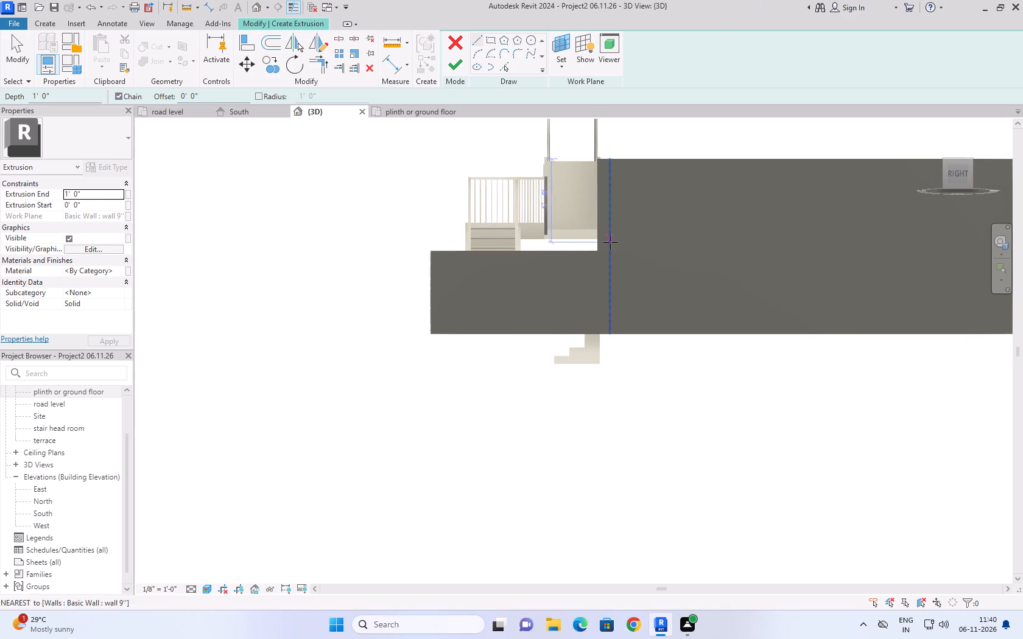
pyautogui.click(597, 333)
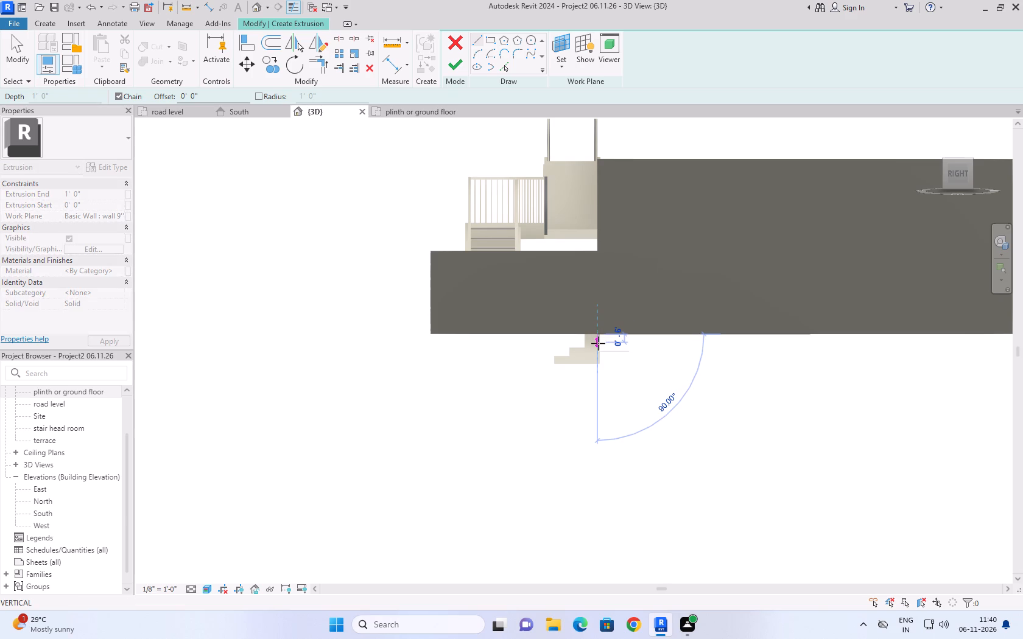
pyautogui.scroll(7, 610, 369)
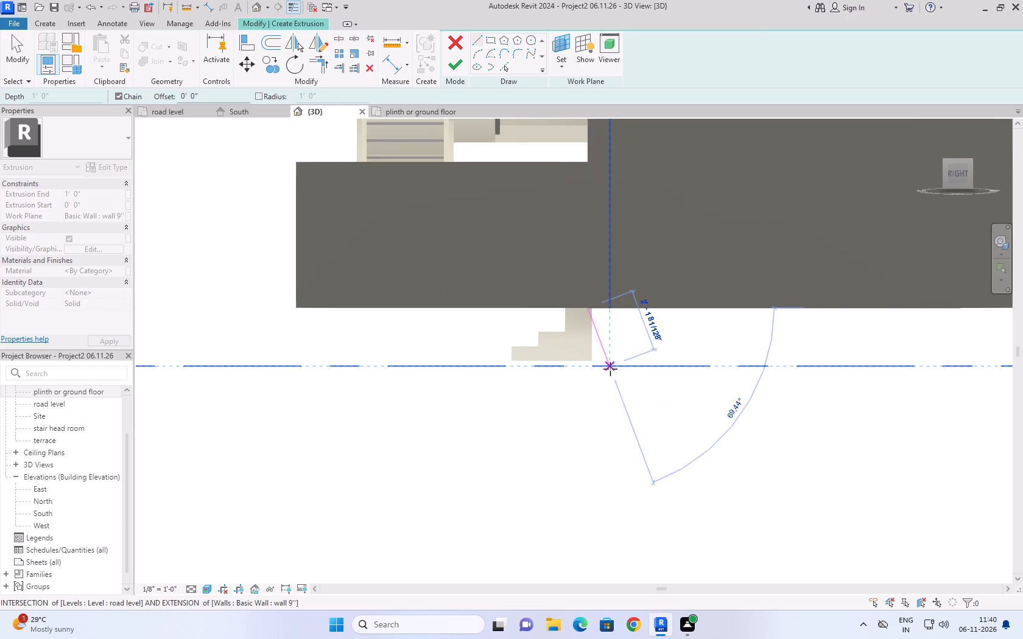
pyautogui.scroll(3, 610, 369)
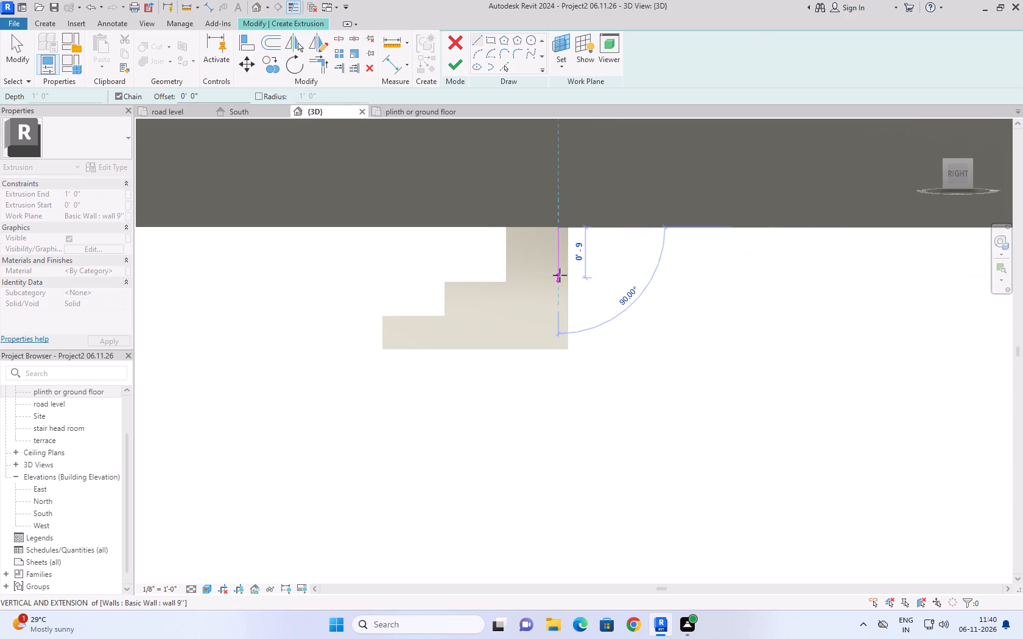
pyautogui.scroll(4, 560, 267)
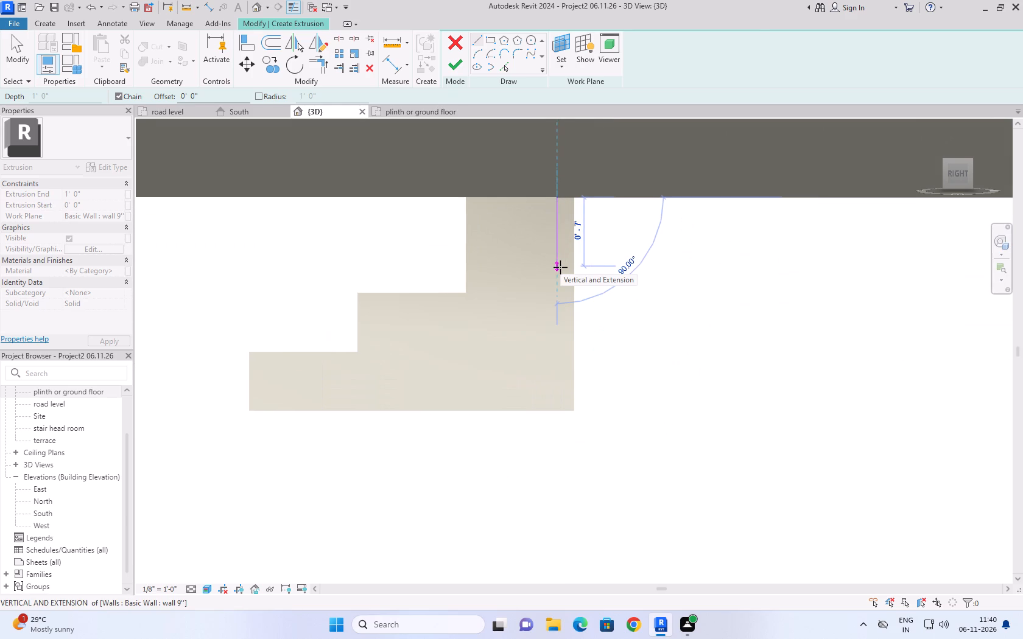
pyautogui.scroll(-10, 560, 267)
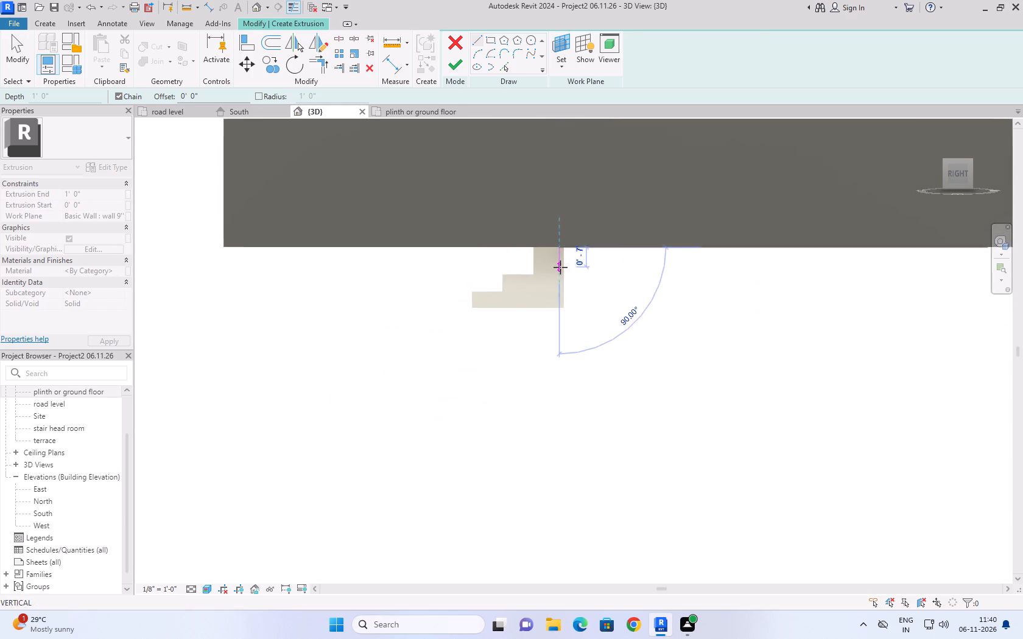
pyautogui.scroll(-6, 560, 267)
pyautogui.scroll(8, 560, 267)
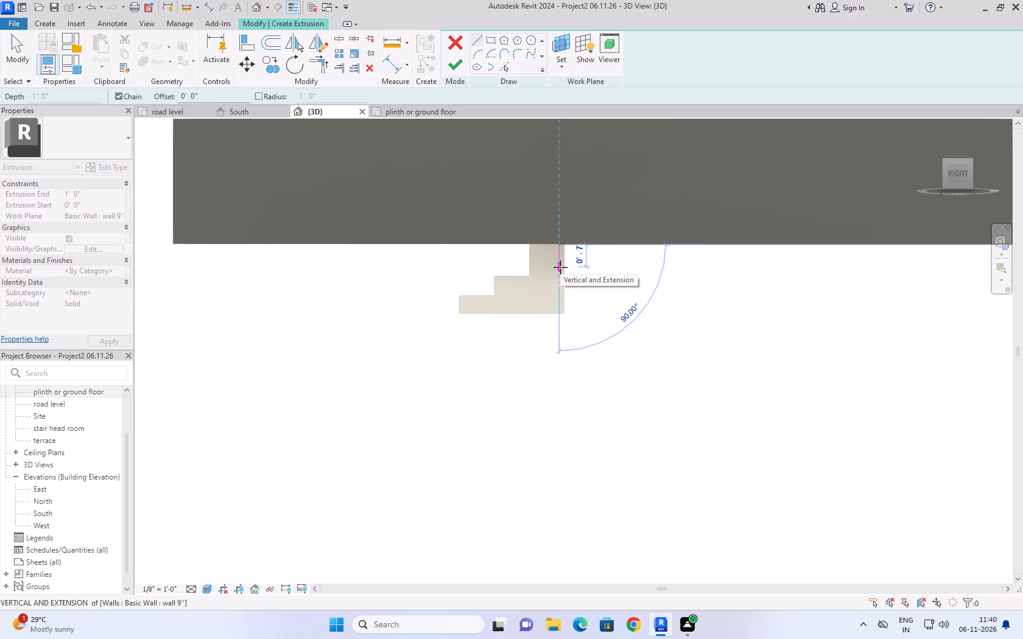
pyautogui.write("6''")
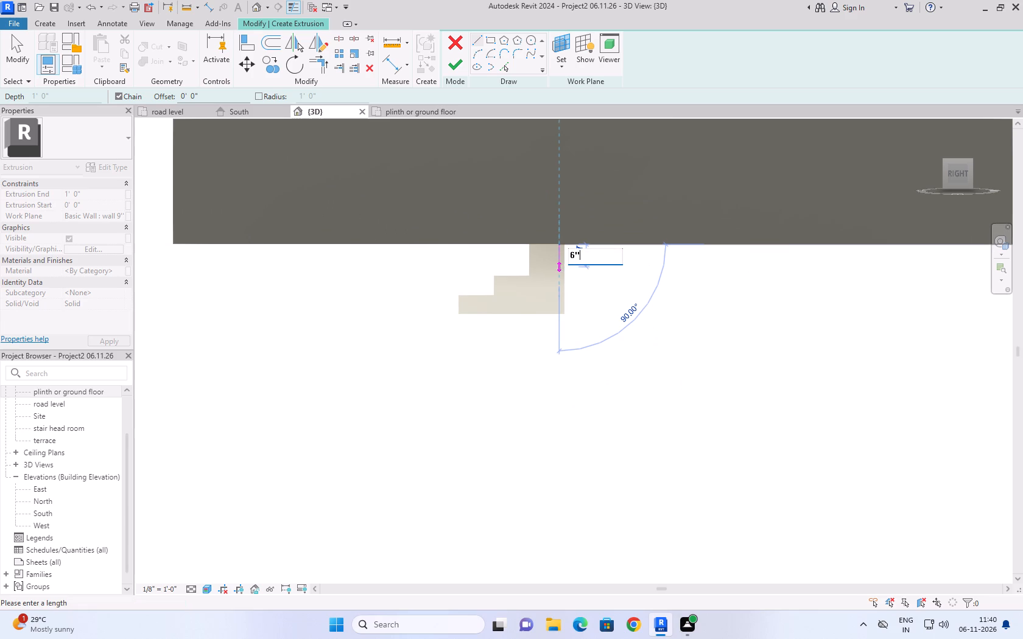
pyautogui.press('Return')
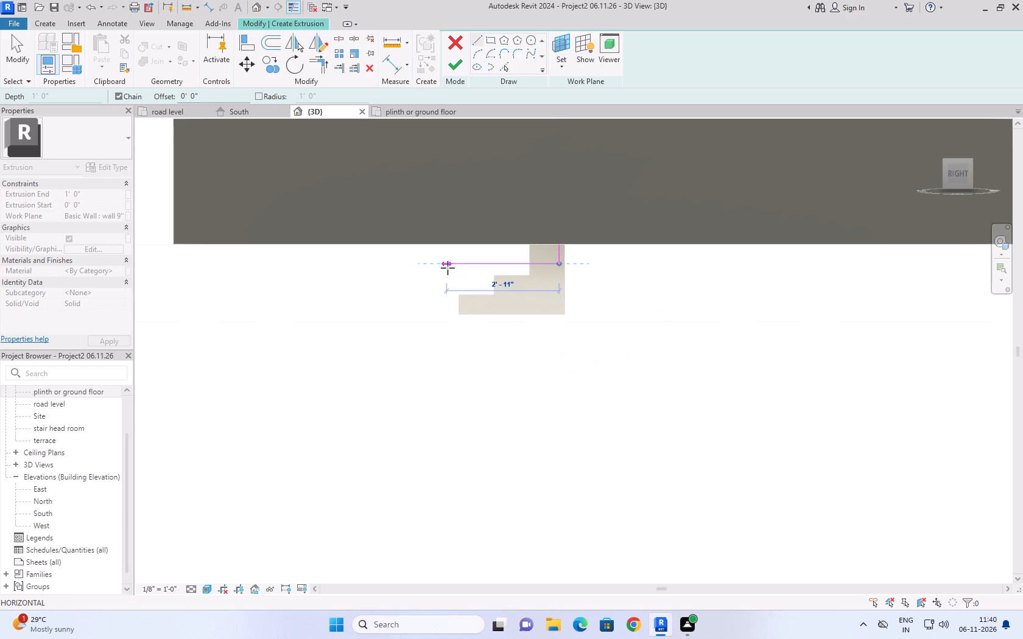
pyautogui.write('11')
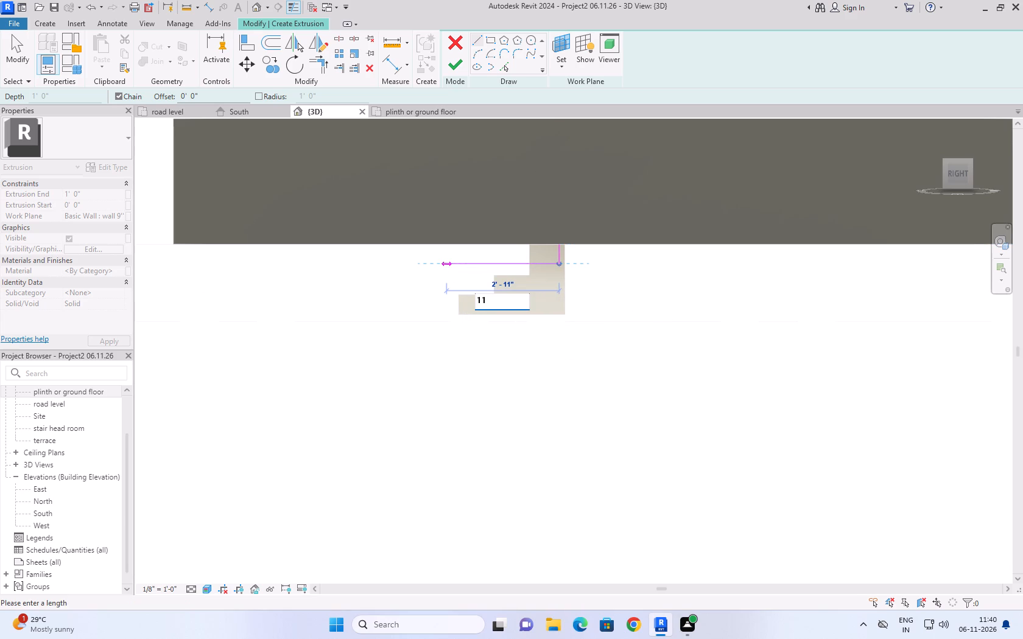
pyautogui.write("''")
pyautogui.press('Return')
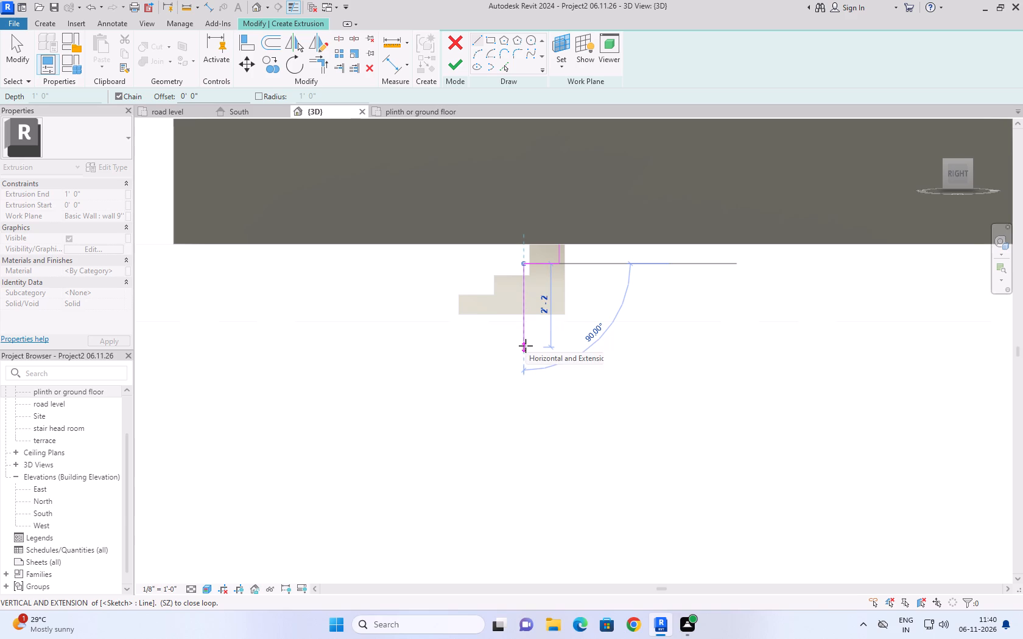
# Continue the stepped profile down to road level with a 6" riser, 11" tread, 6" riser, 11" tread and a last 6" riser.
pyautogui.press('6')
pyautogui.write("''")
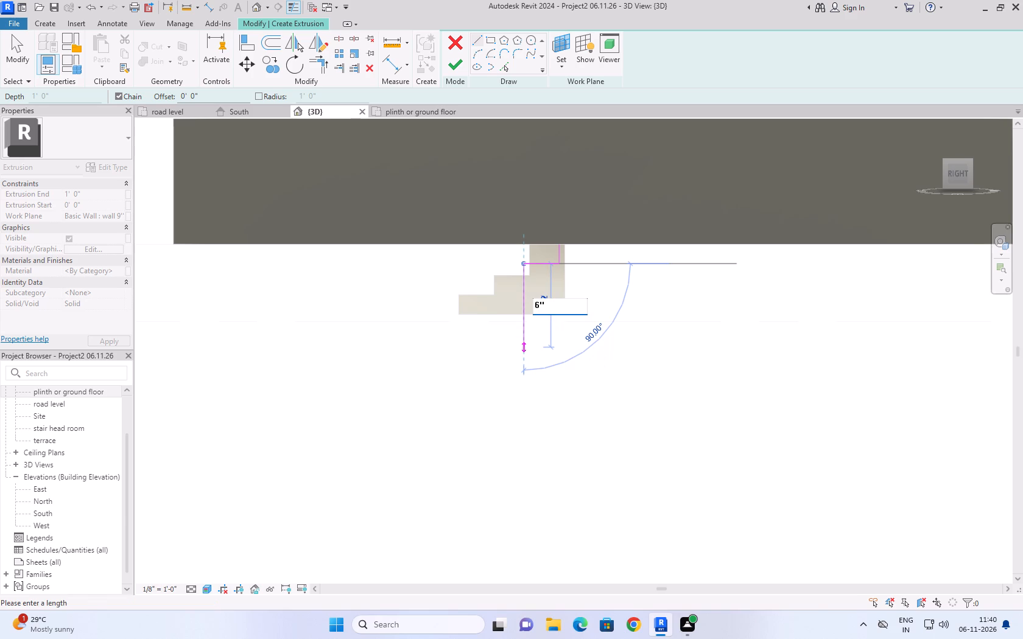
pyautogui.press('Return')
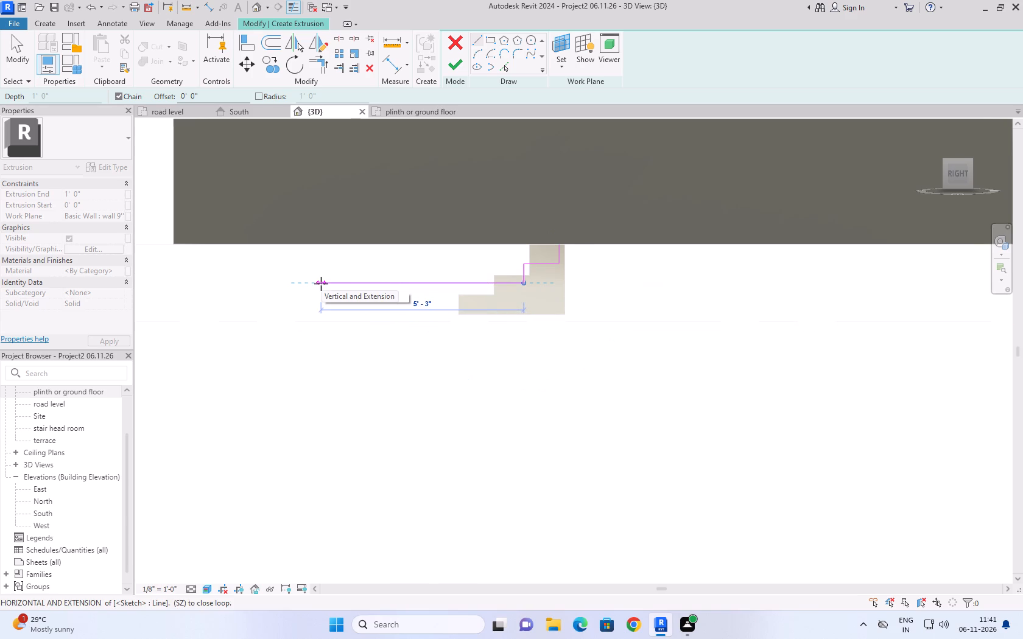
pyautogui.write("11''")
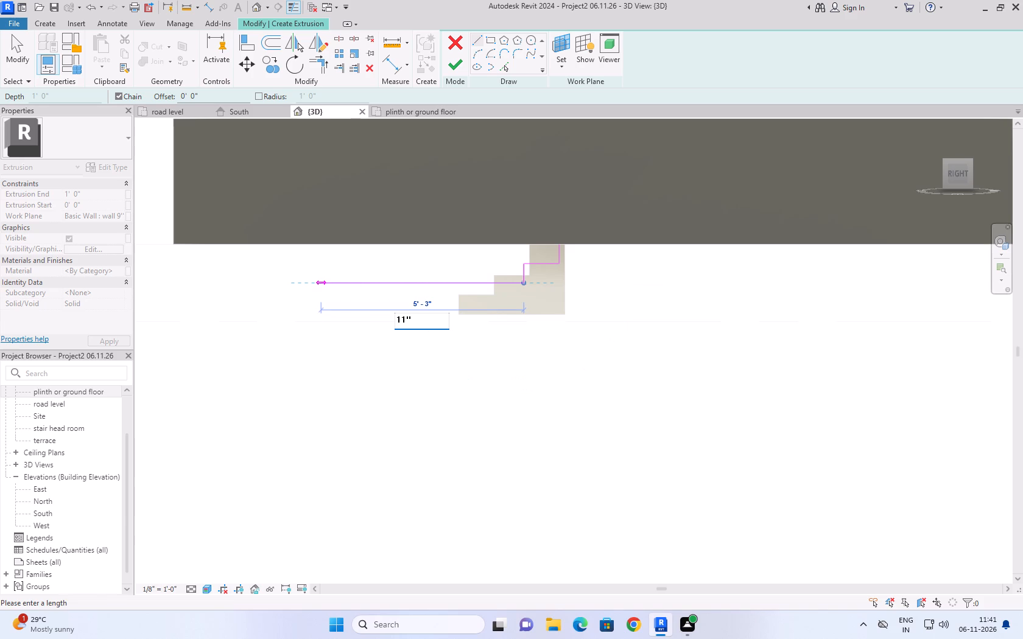
pyautogui.press('Return')
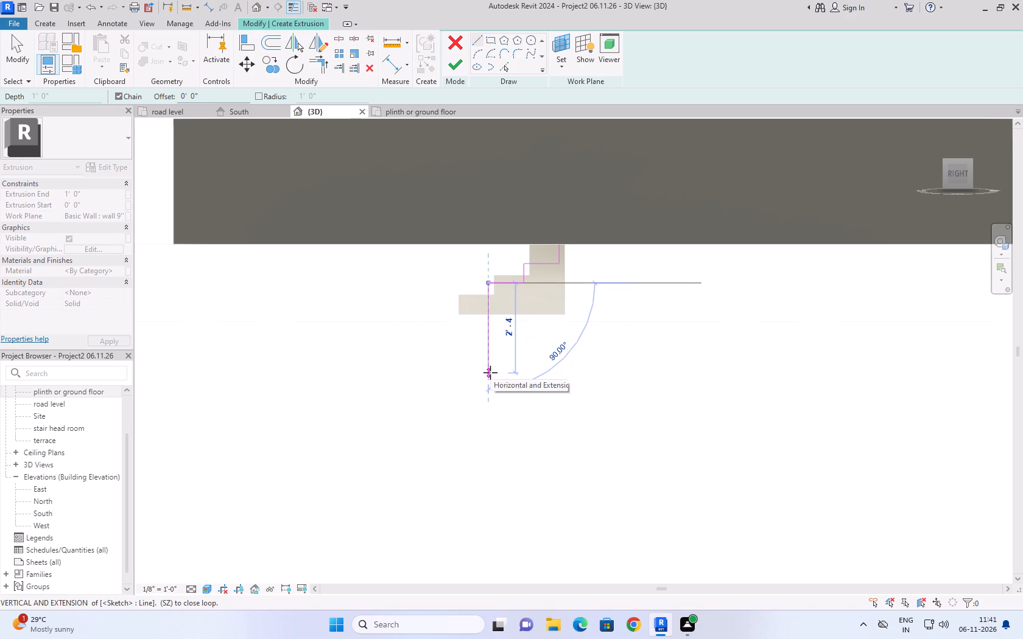
pyautogui.press('6')
pyautogui.write("''")
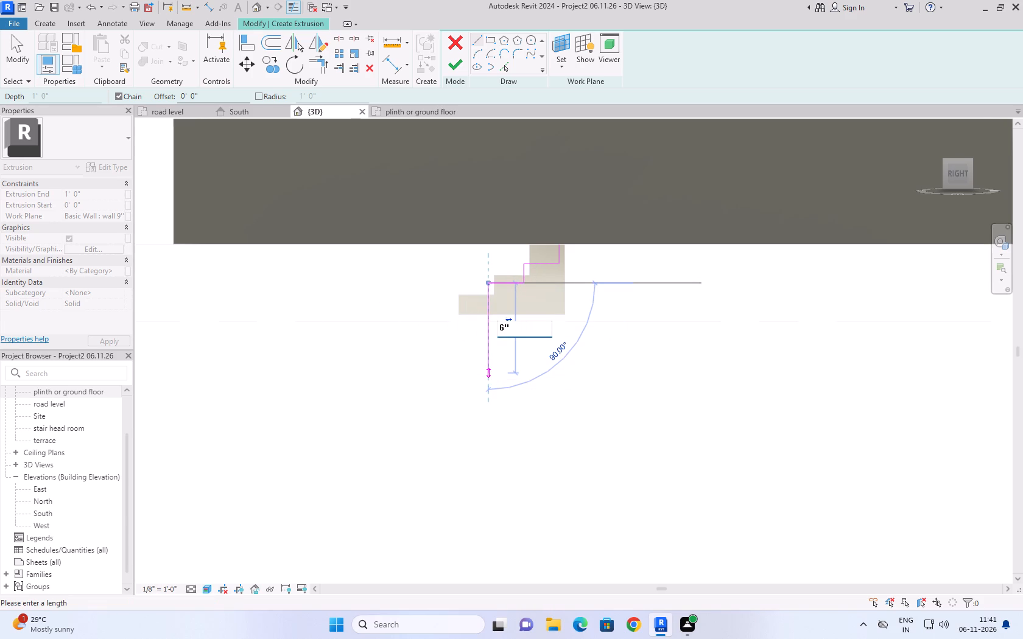
pyautogui.press('Return')
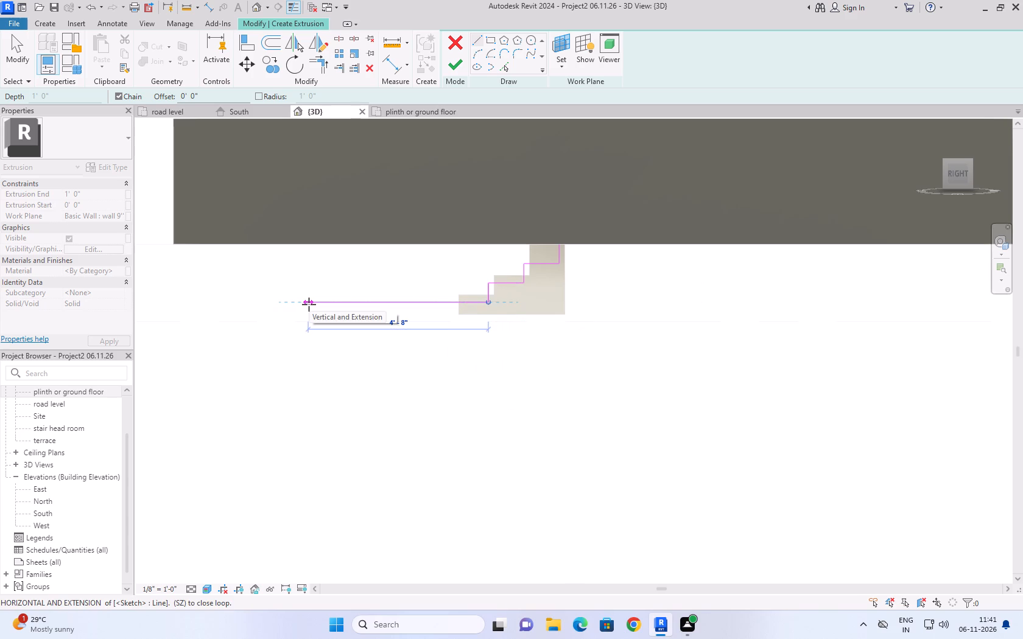
pyautogui.write("11''")
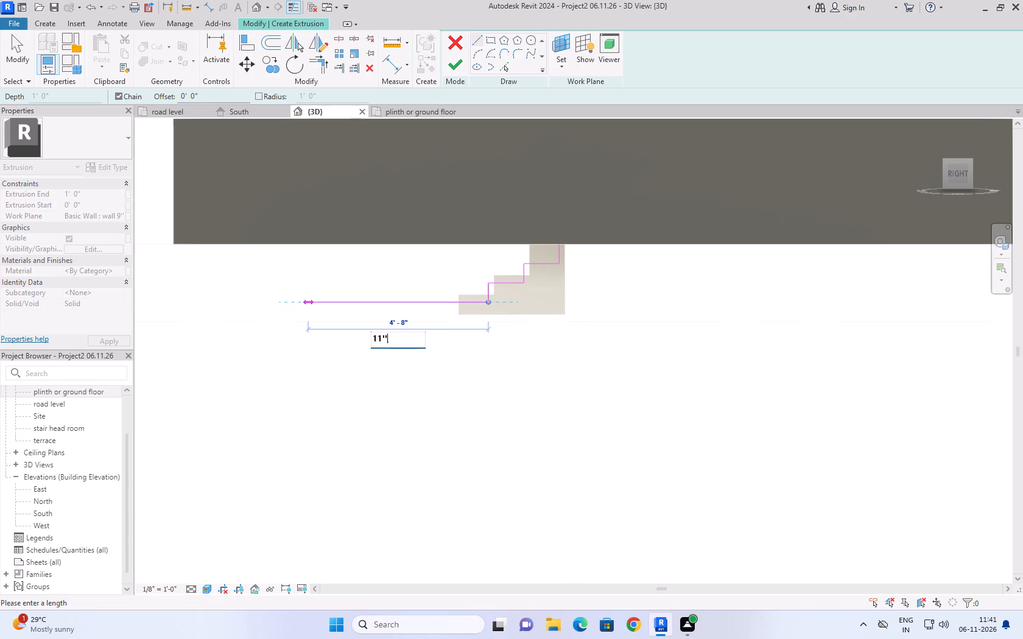
pyautogui.press('Return')
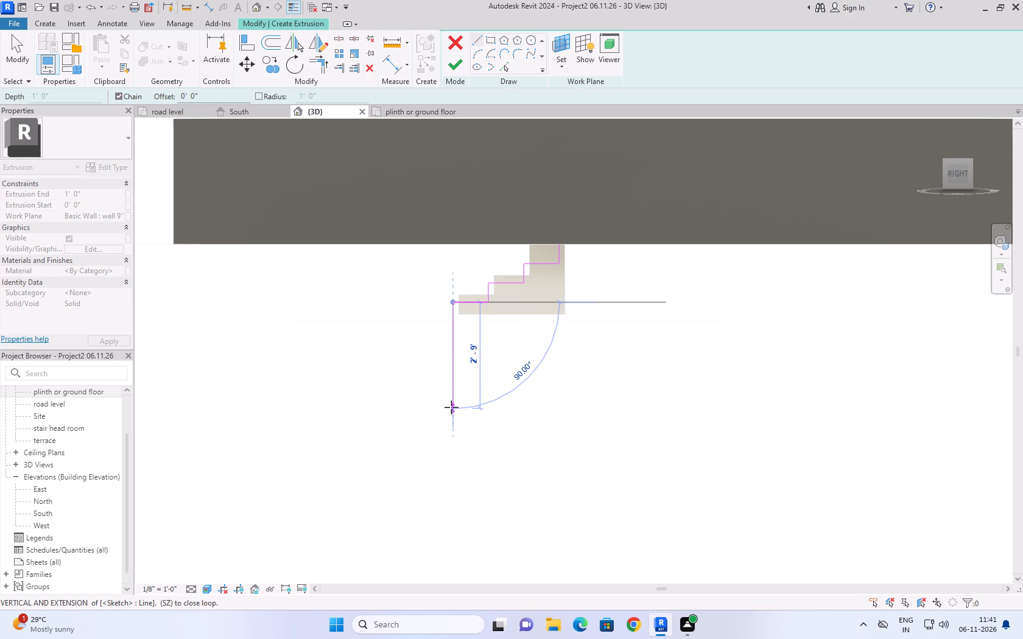
pyautogui.write("6''")
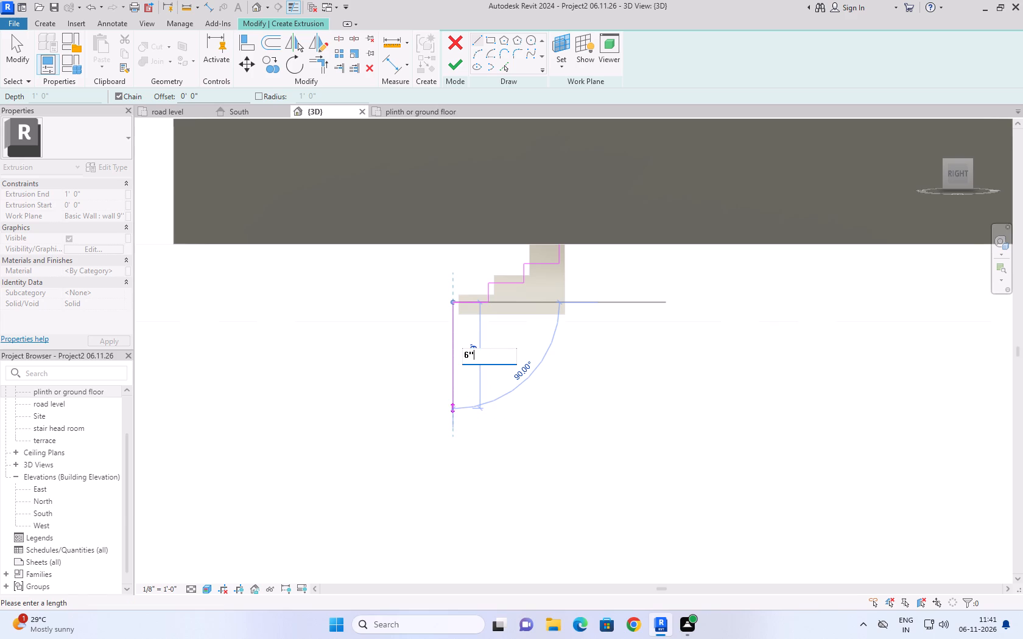
pyautogui.press('Return')
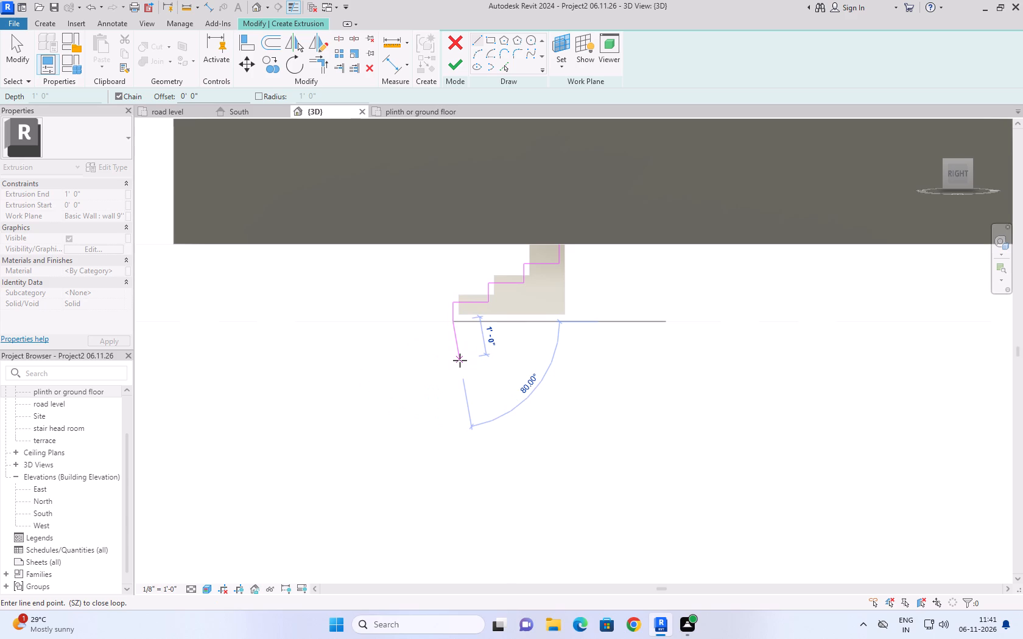
# Close the step profile with a 3'8" base along road level, a vertical back up to plinth level and a top line to the start point.
pyautogui.scroll(-4, 460, 360)
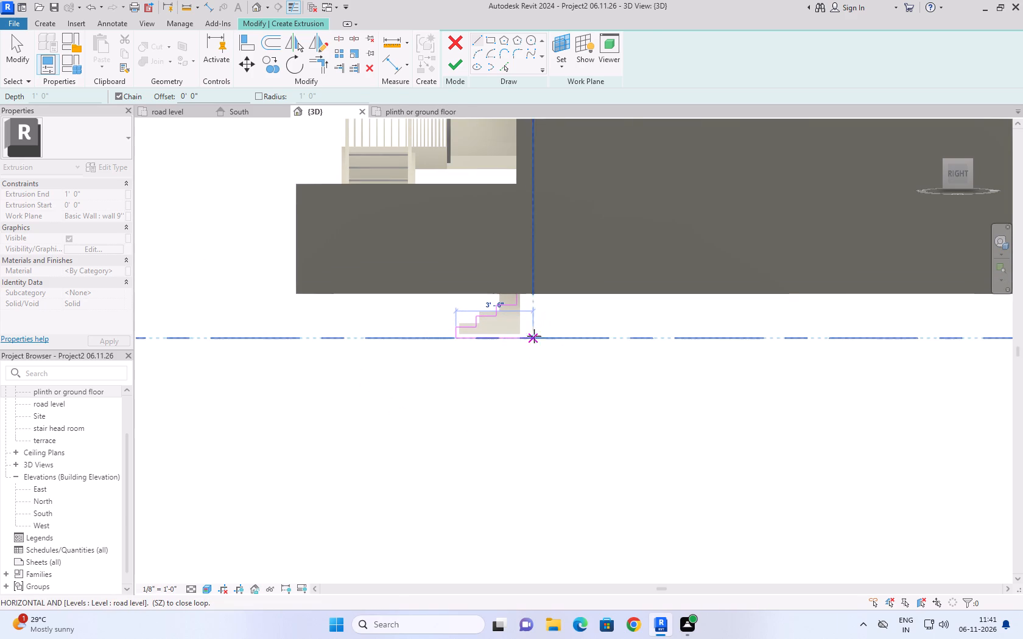
pyautogui.scroll(3, 546, 334)
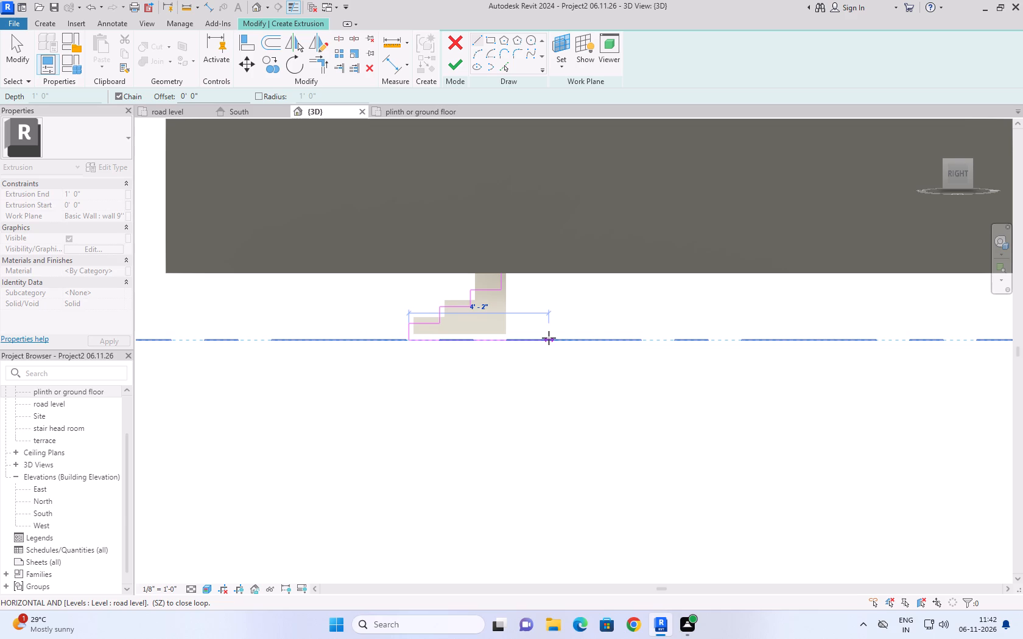
pyautogui.press('3')
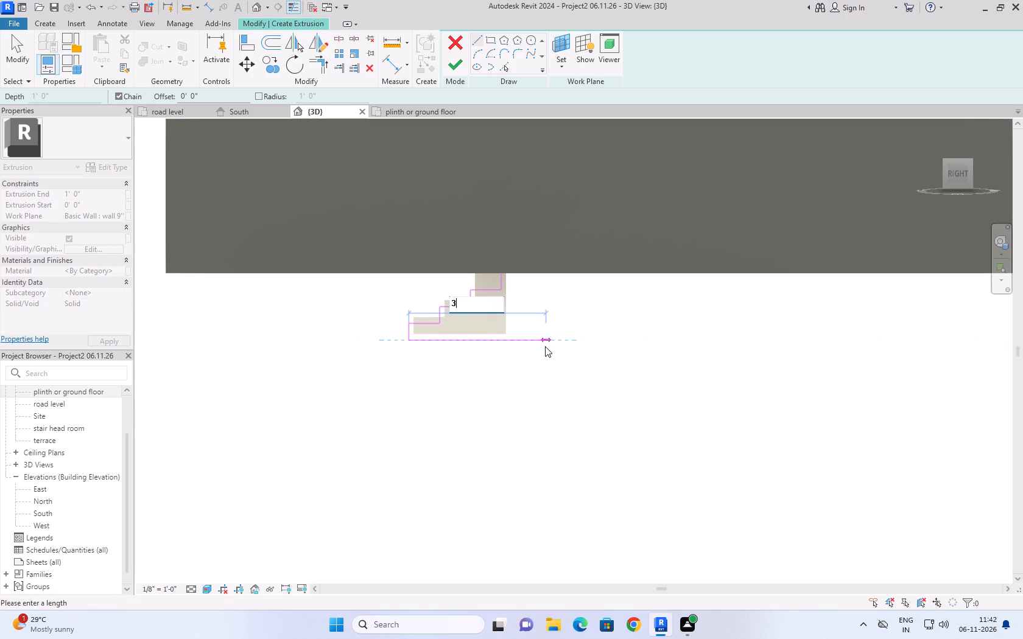
pyautogui.press("'")
pyautogui.write("8''")
pyautogui.press('Return')
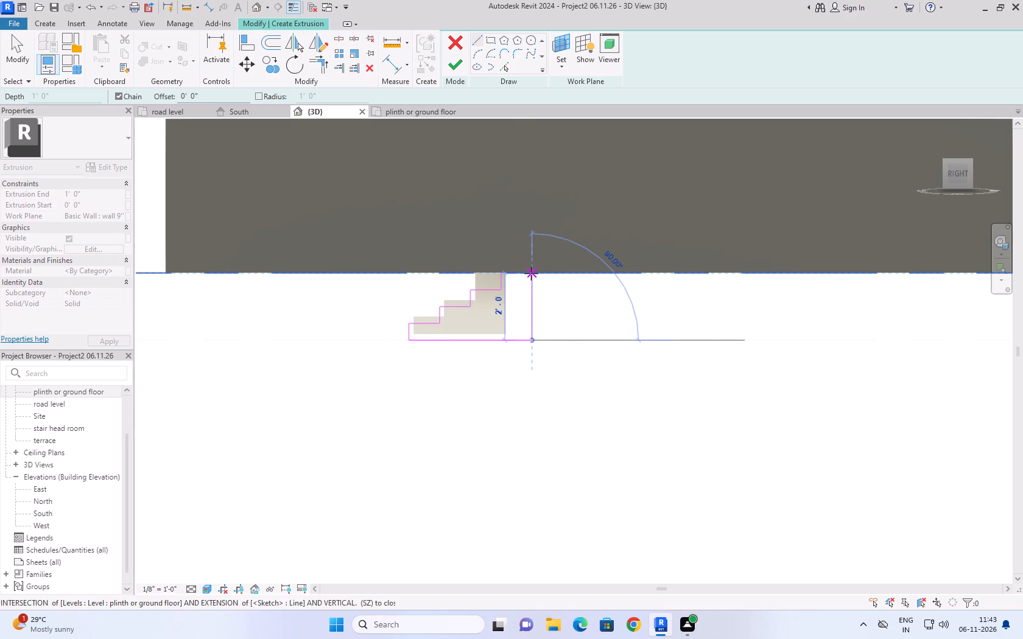
pyautogui.click(531, 273)
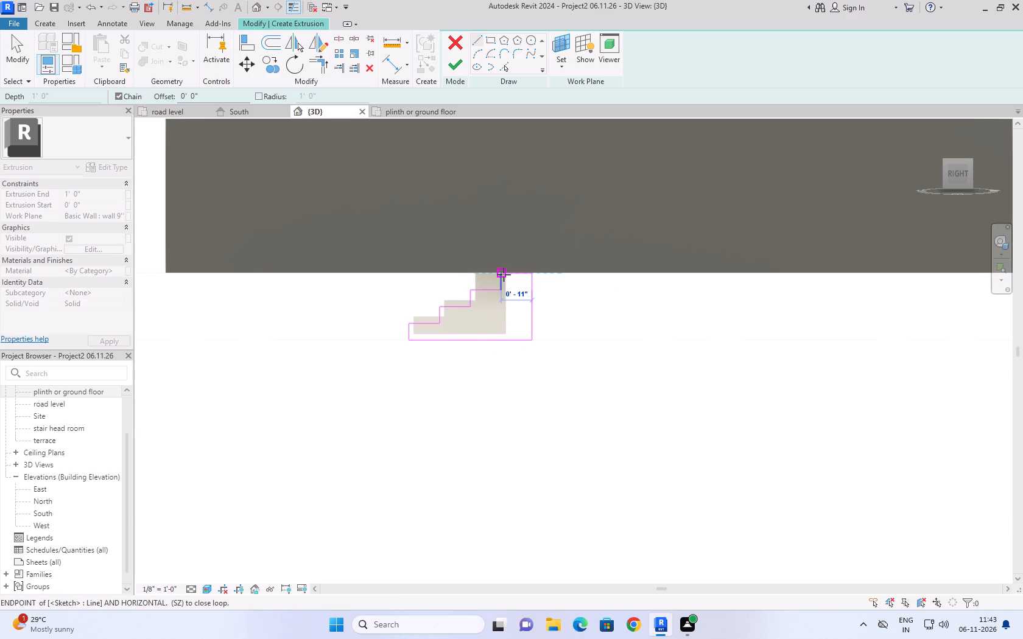
pyautogui.click(502, 274)
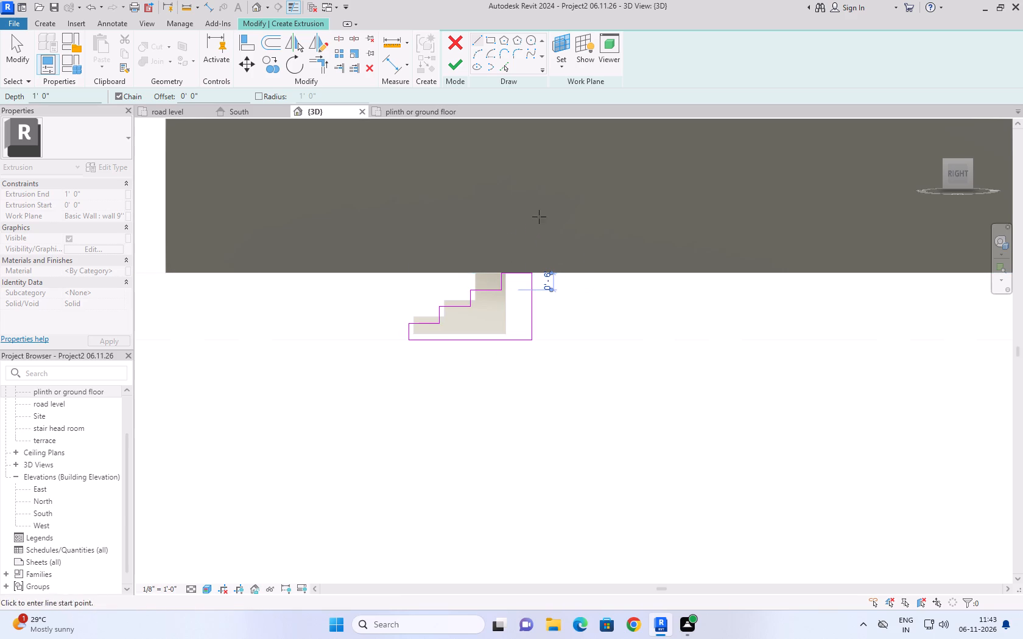
# Finish the step extrusion sketch and complete the in-place model.
pyautogui.click(454, 63)
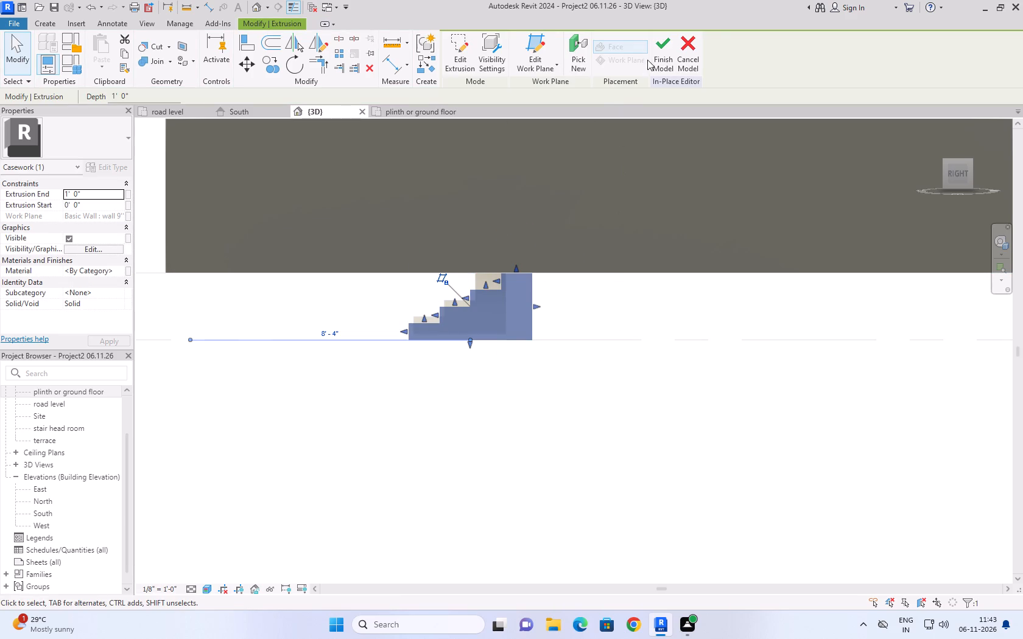
pyautogui.click(659, 47)
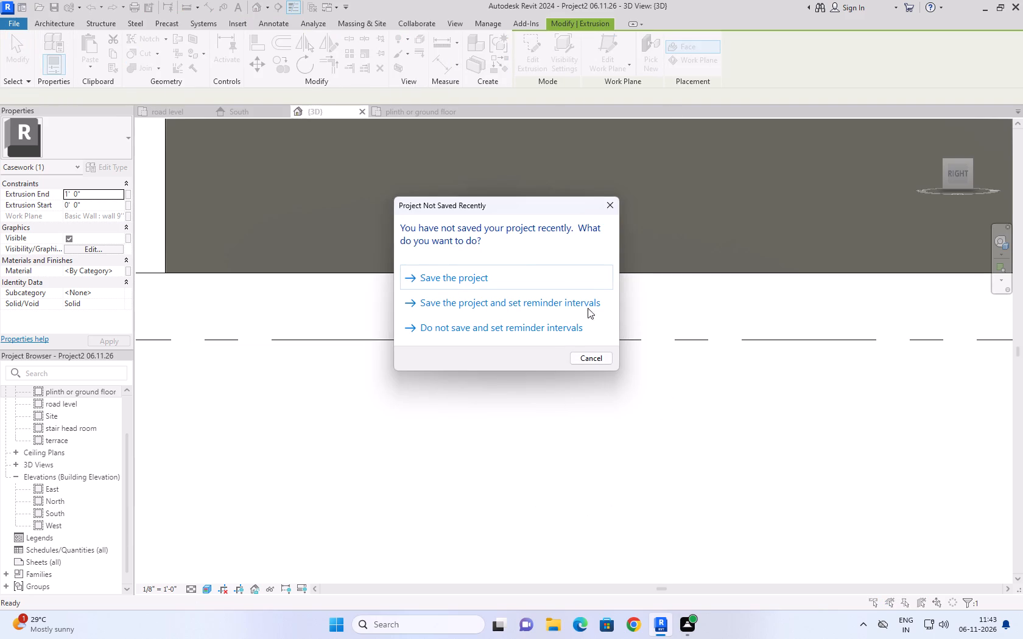
# Save the project.
pyautogui.click(528, 258)
pyautogui.click(527, 276)
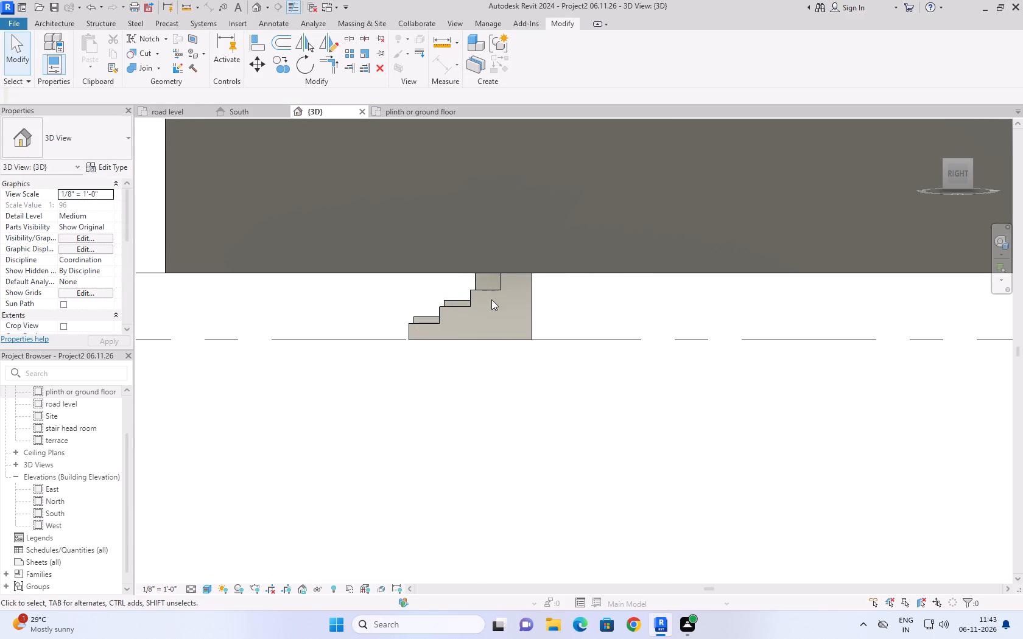
# Delete the old in-place entrance steps that overlap the newly modelled ones beneath the side wall.
pyautogui.click(477, 279)
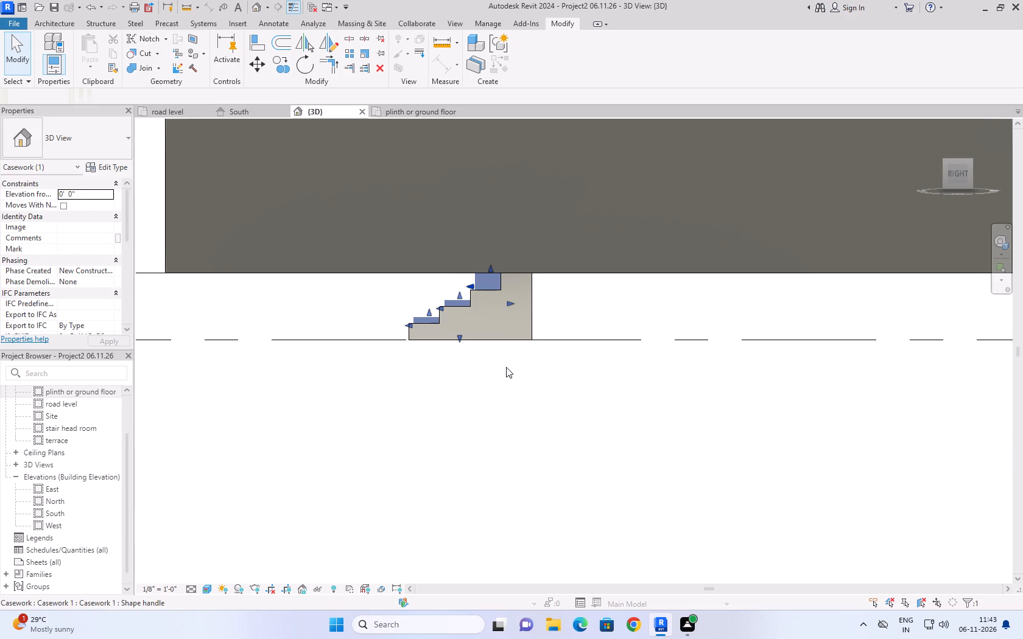
pyautogui.press('Delete')
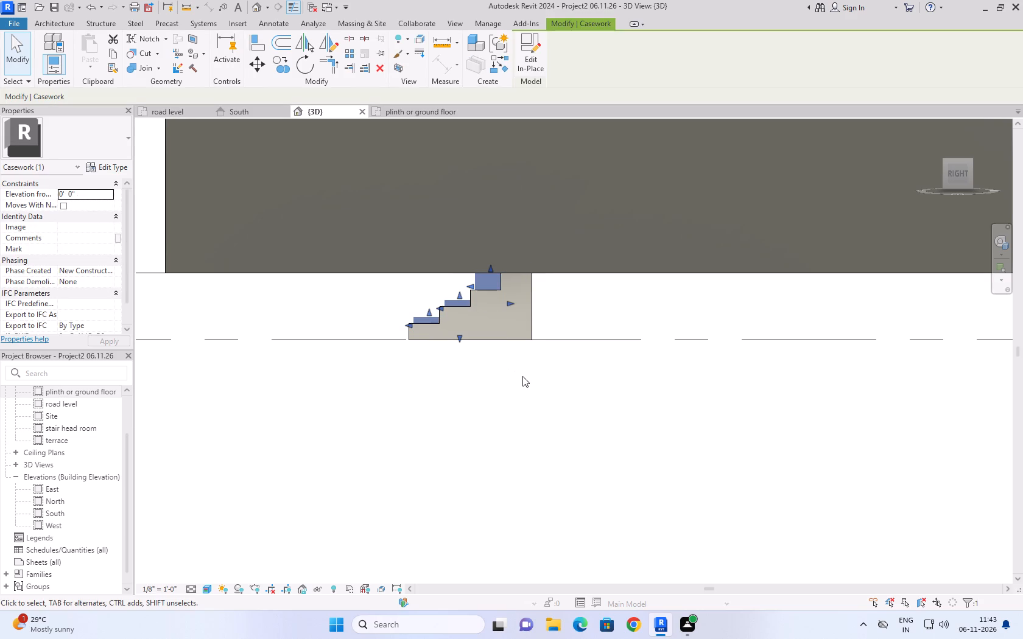
pyautogui.click(597, 478)
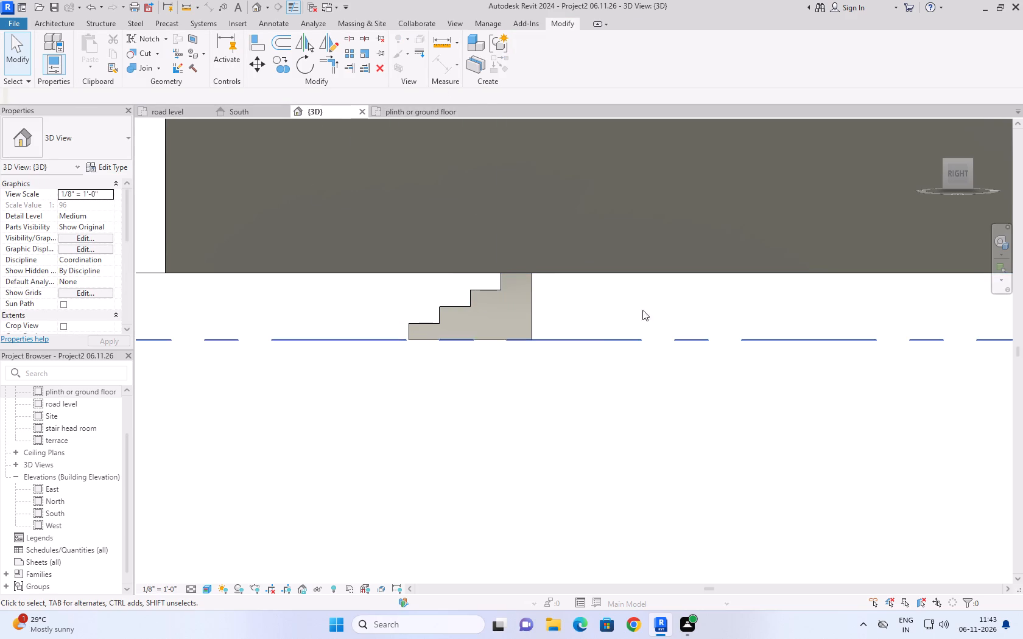
# Stretch the new entrance steps inward under the side wall until their inner end aligns with the bottom end of the staircase's lower flight.
pyautogui.click(932, 130)
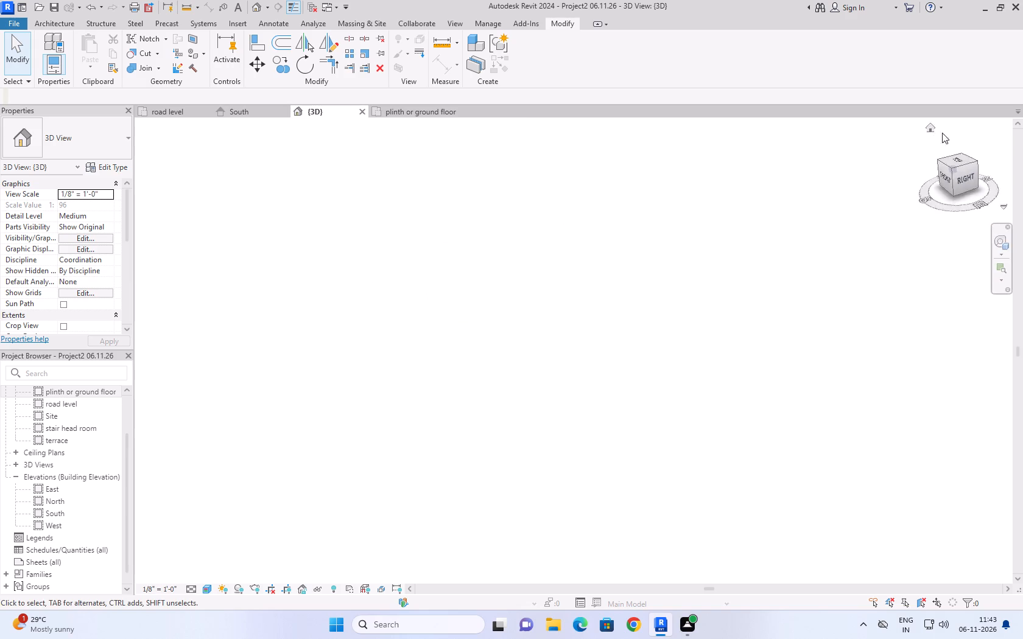
pyautogui.scroll(5, 765, 487)
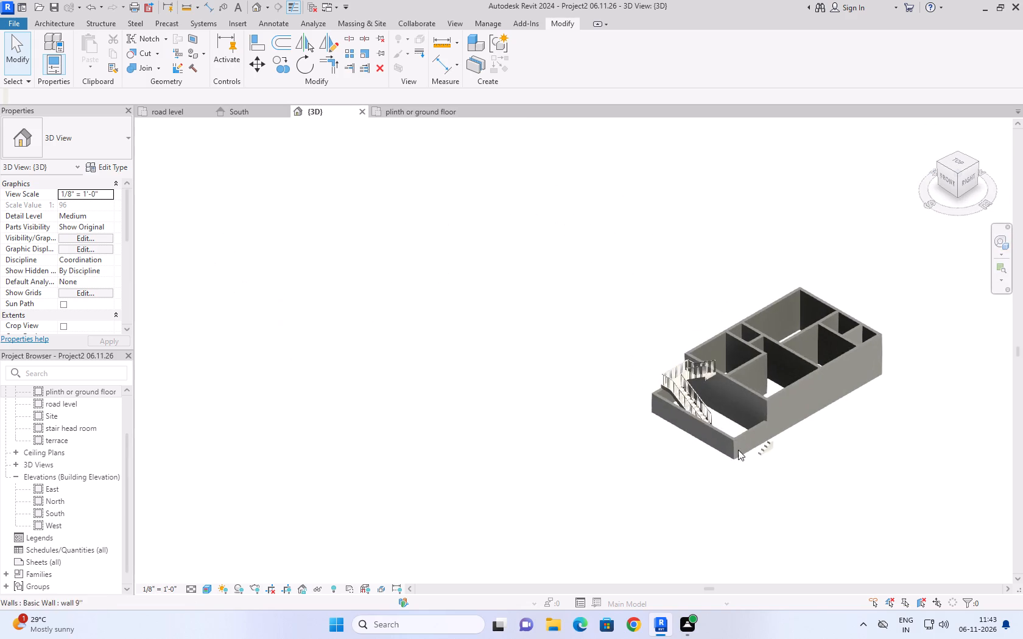
pyautogui.scroll(7, 738, 450)
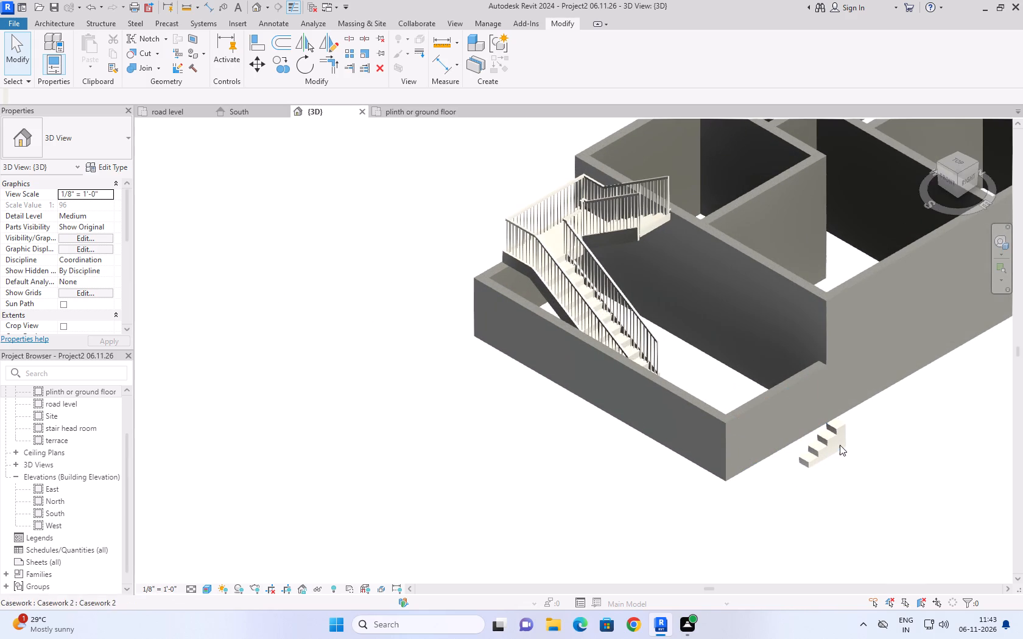
pyautogui.click(837, 434)
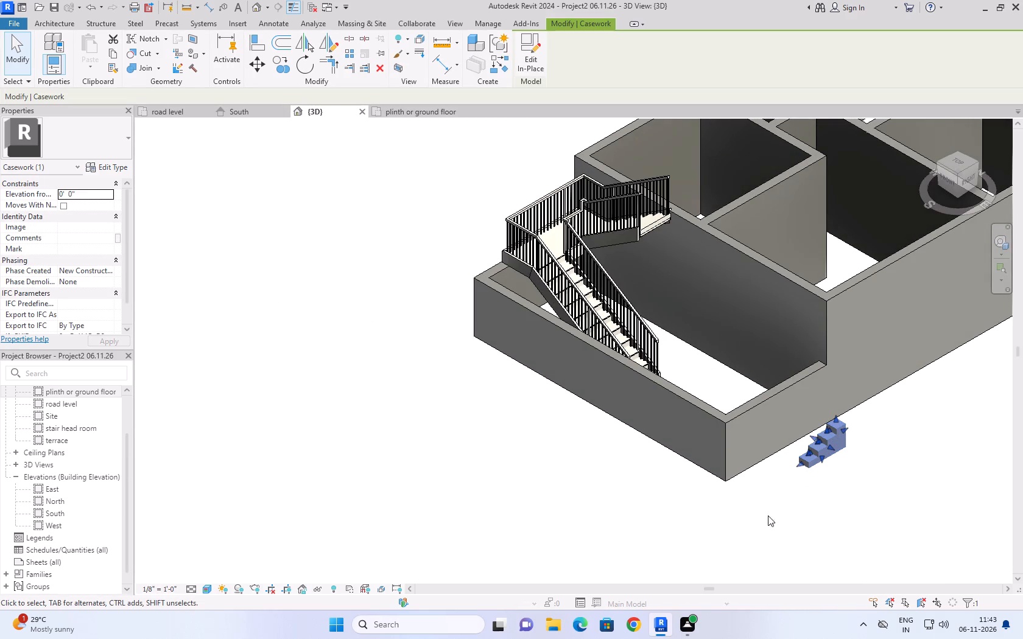
pyautogui.keyDown('shift'); pyautogui.moveTo(753, 531); pyautogui.dragTo(866, 594, button='middle'); pyautogui.keyUp('shift')
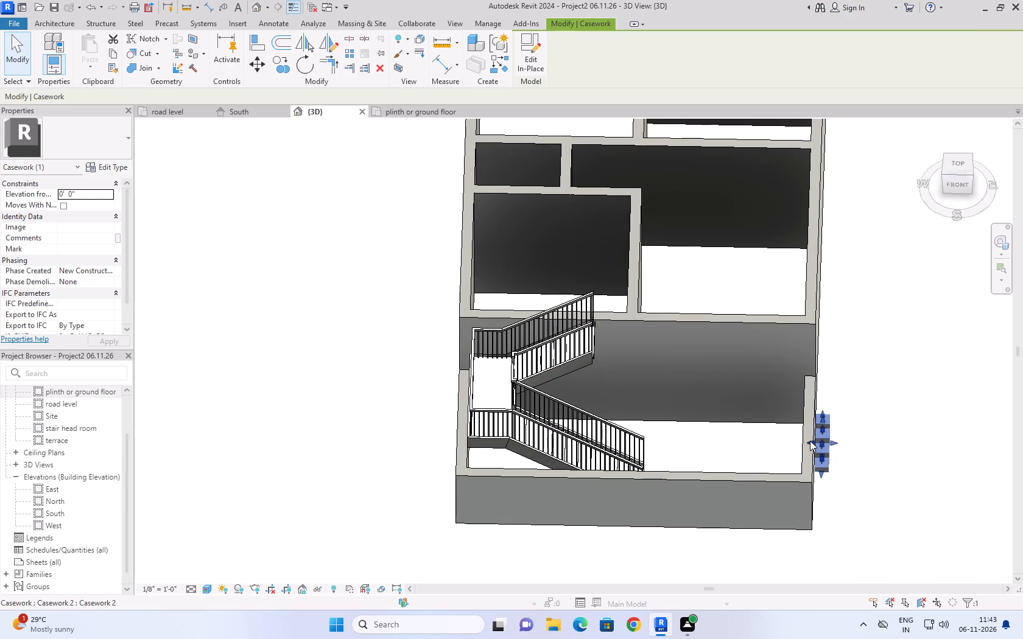
pyautogui.moveTo(812, 442); pyautogui.dragTo(648, 435)
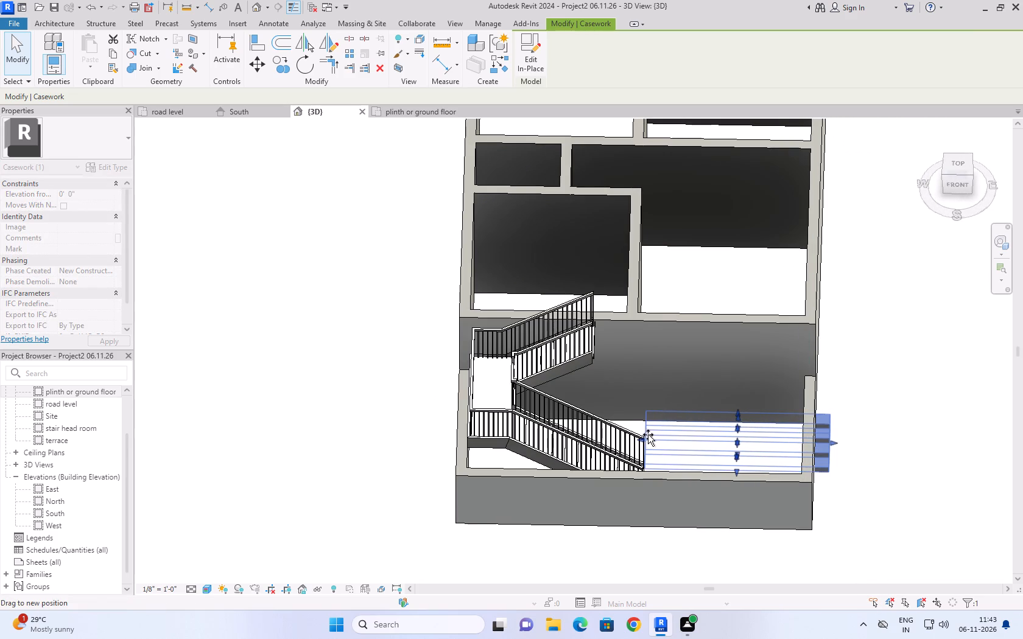
pyautogui.moveTo(648, 435); pyautogui.dragTo(647, 435)
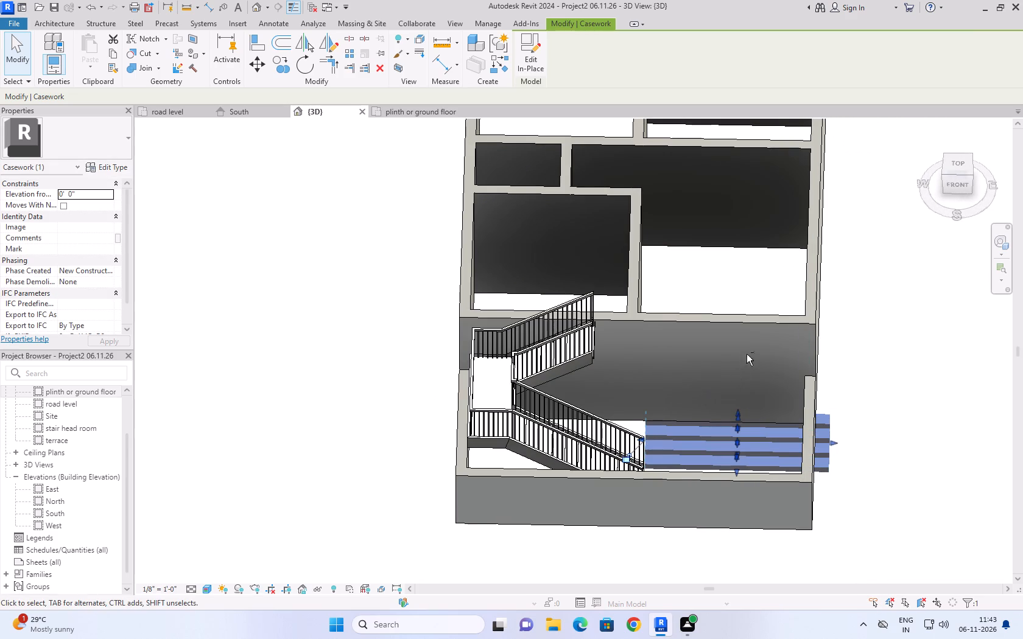
# Nudge the widened entrance steps down in the 3D view to an elevation of -5' 0" and check their position from the top.
pyautogui.keyDown('shift'); pyautogui.moveTo(750, 357); pyautogui.dragTo(725, 508, button='middle'); pyautogui.keyUp('shift')
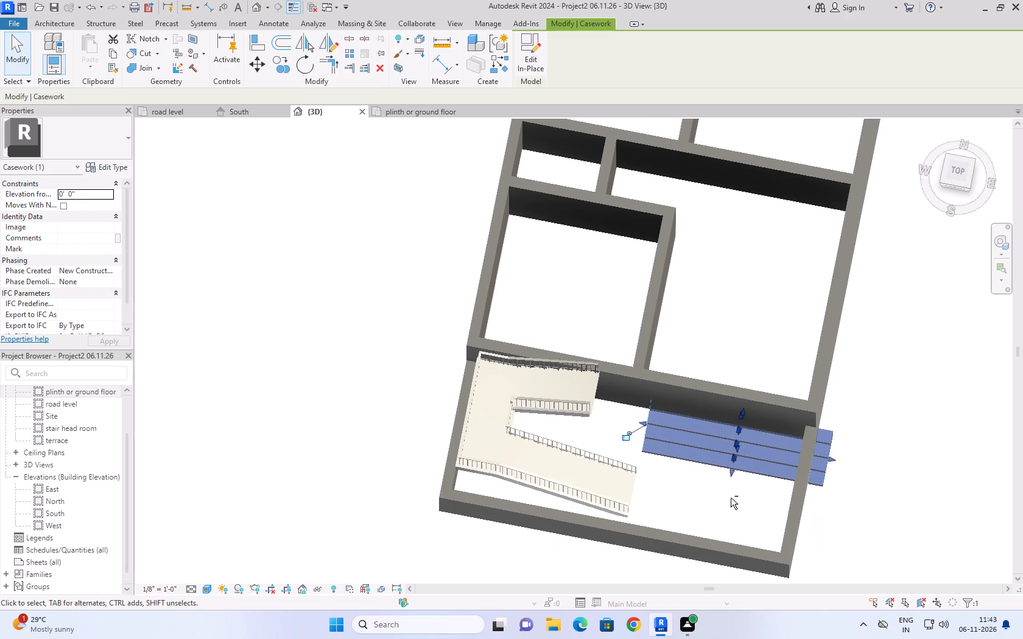
pyautogui.moveTo(748, 448); pyautogui.dragTo(748, 460, button='middle')
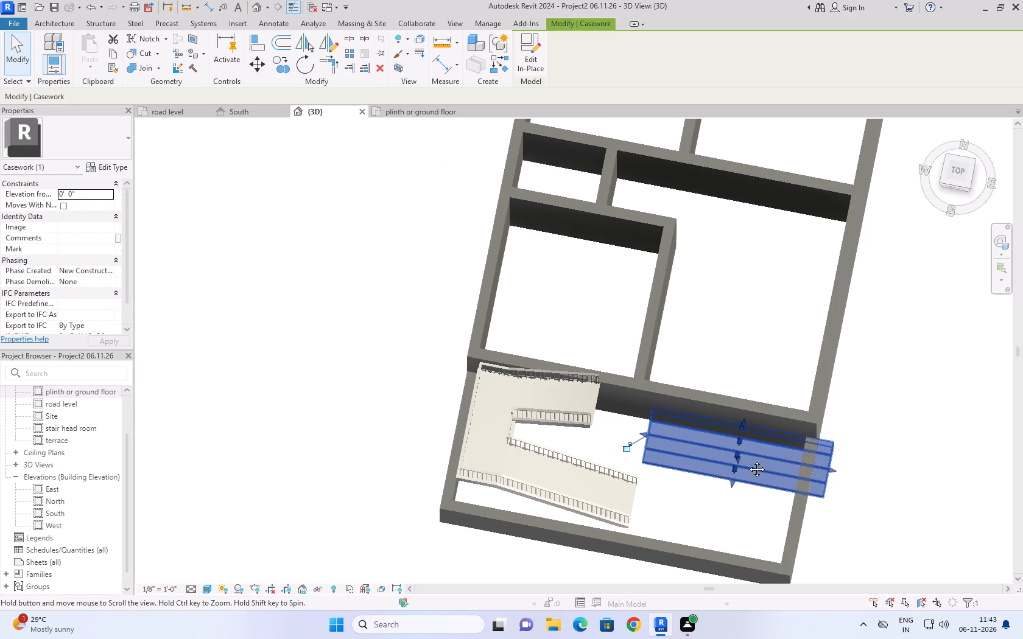
pyautogui.moveTo(748, 460); pyautogui.dragTo(748, 461, button='middle')
pyautogui.press('Down')
pyautogui.press('Down')
pyautogui.press('Down')
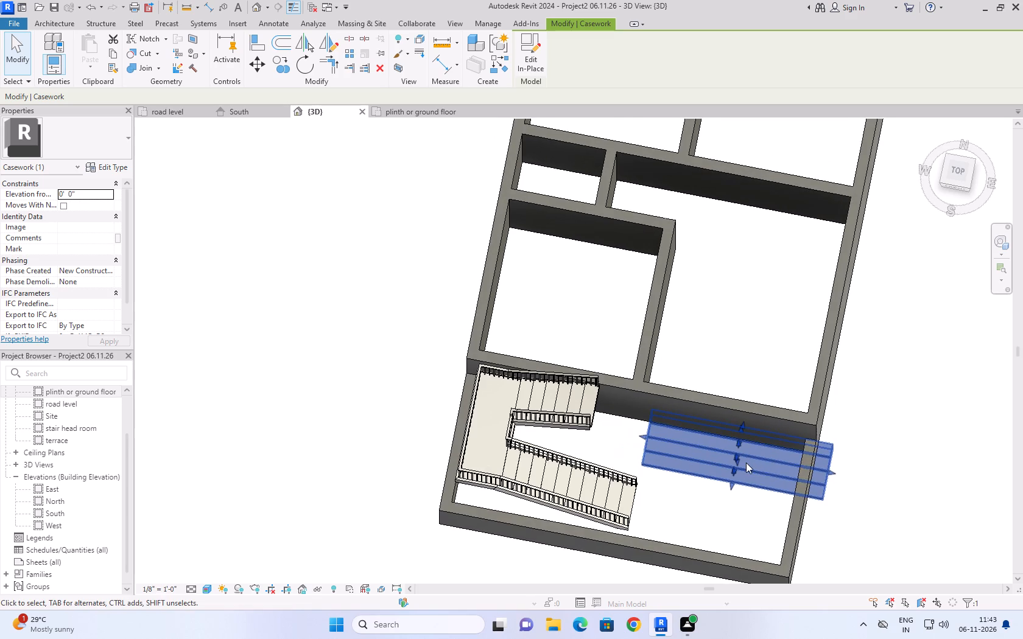
pyautogui.press('Down')
pyautogui.press('Down')
pyautogui.press('Down')
pyautogui.press('Down')
pyautogui.press('Down')
pyautogui.press('Down')
pyautogui.press('Down')
pyautogui.press('Down')
pyautogui.press('Down')
pyautogui.press('Down')
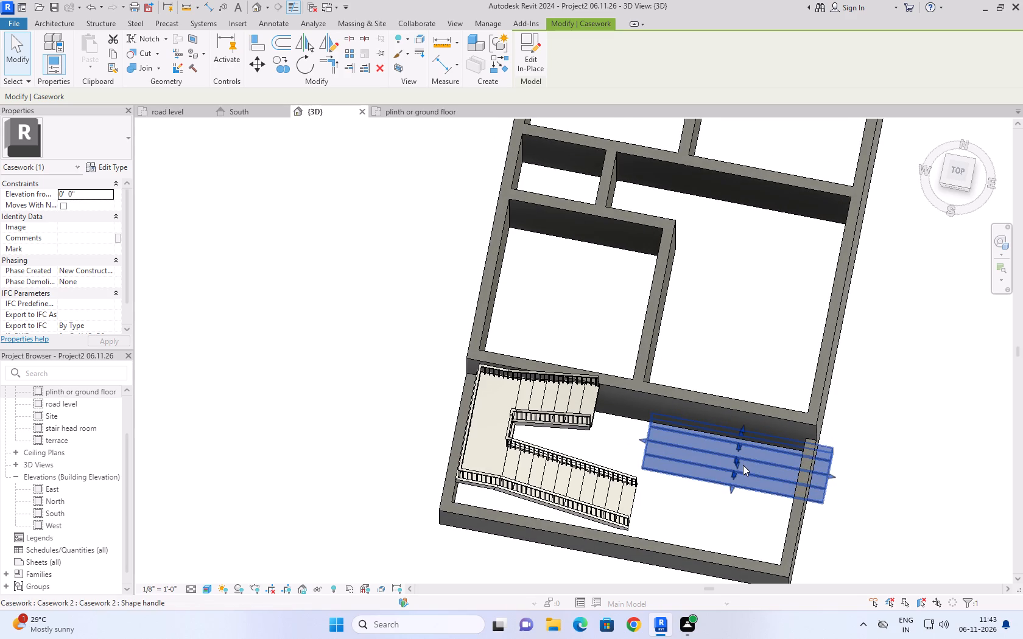
pyautogui.press('Down')
pyautogui.press('Down')
pyautogui.press('Down')
pyautogui.press('Down')
pyautogui.press('Down')
pyautogui.press('Down')
pyautogui.press('Down')
pyautogui.press('Down')
pyautogui.press('Down')
pyautogui.press('Down')
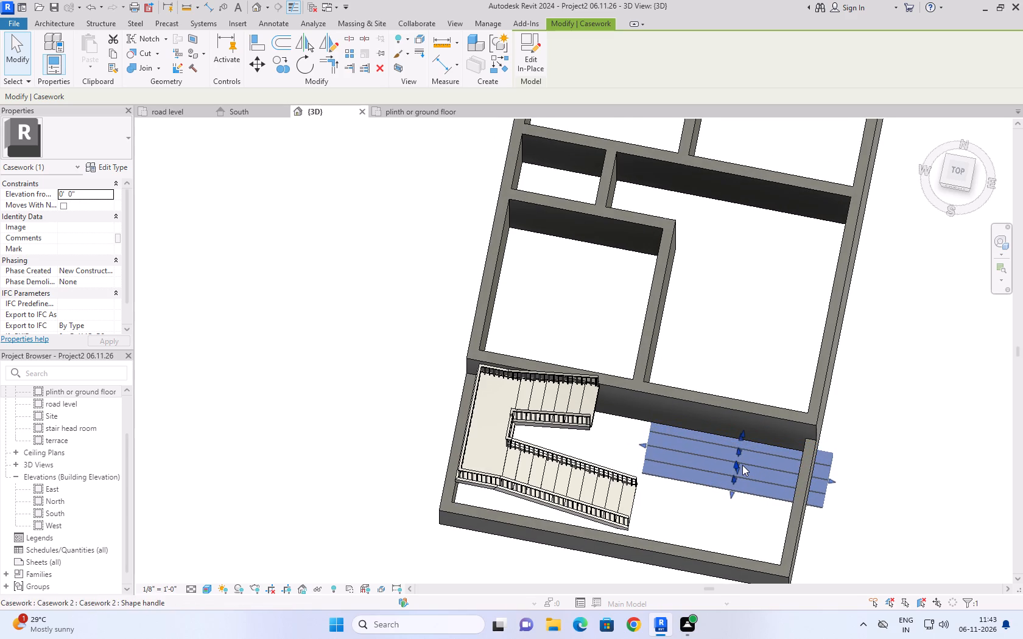
pyautogui.press('Down')
pyautogui.press('Down')
pyautogui.press('Down')
pyautogui.press('Down')
pyautogui.press('Down')
pyautogui.press('Down')
pyautogui.press('Down')
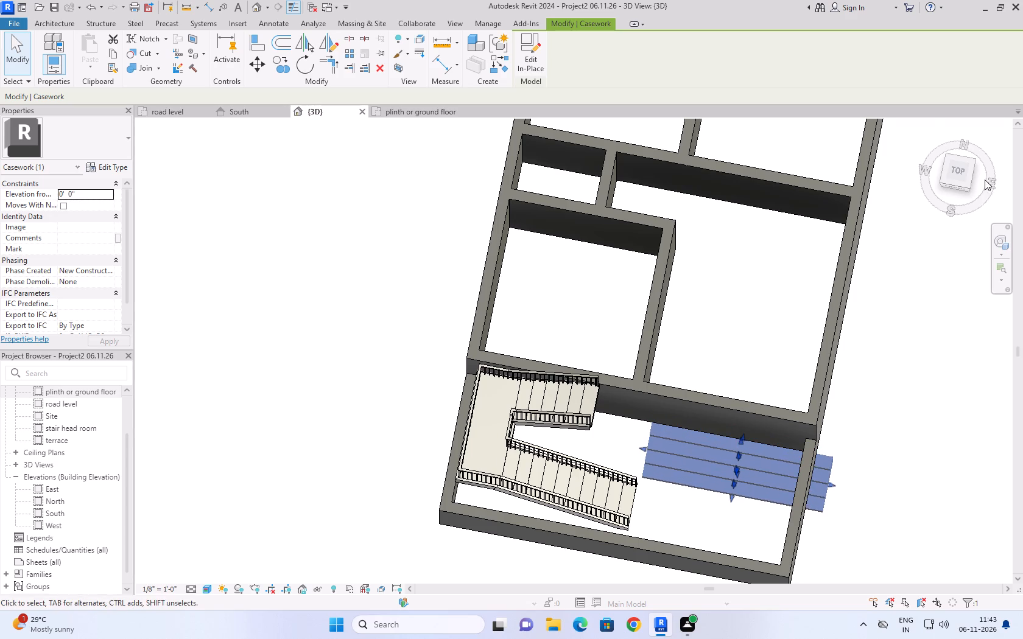
pyautogui.click(964, 172)
pyautogui.scroll(-1, 829, 271)
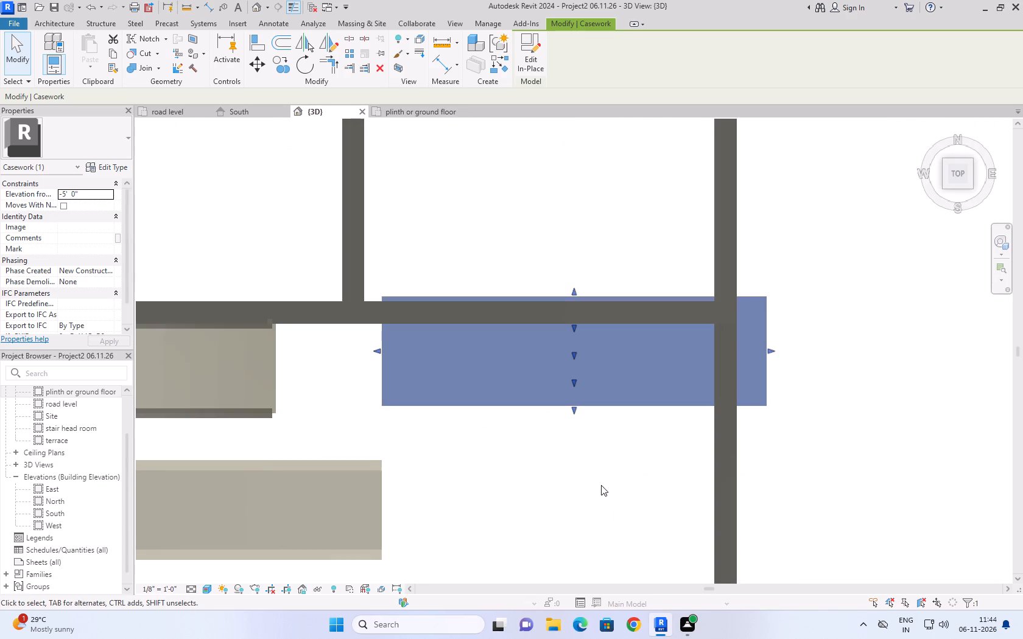
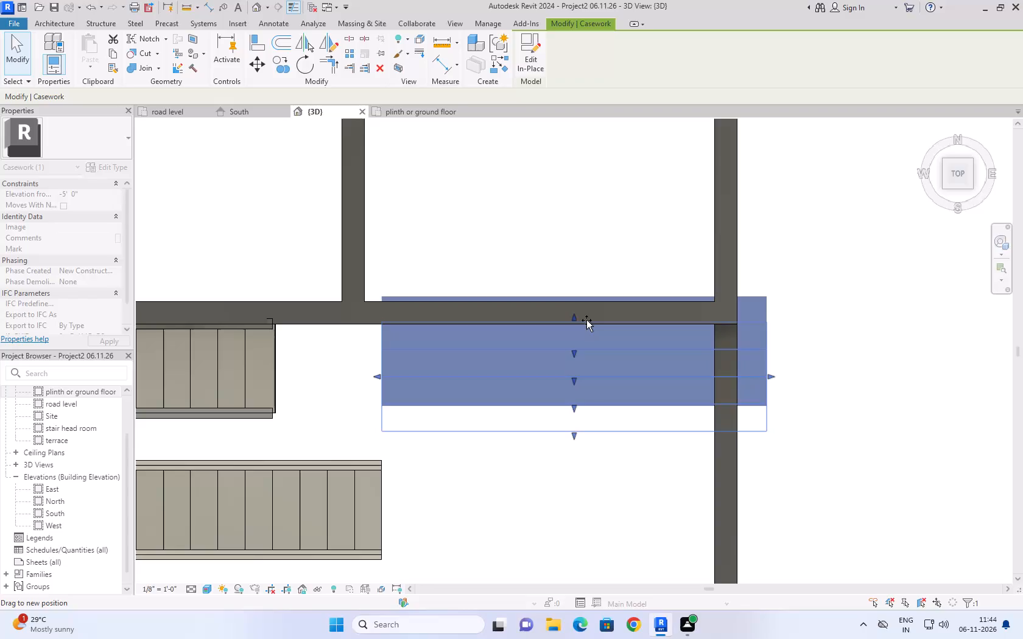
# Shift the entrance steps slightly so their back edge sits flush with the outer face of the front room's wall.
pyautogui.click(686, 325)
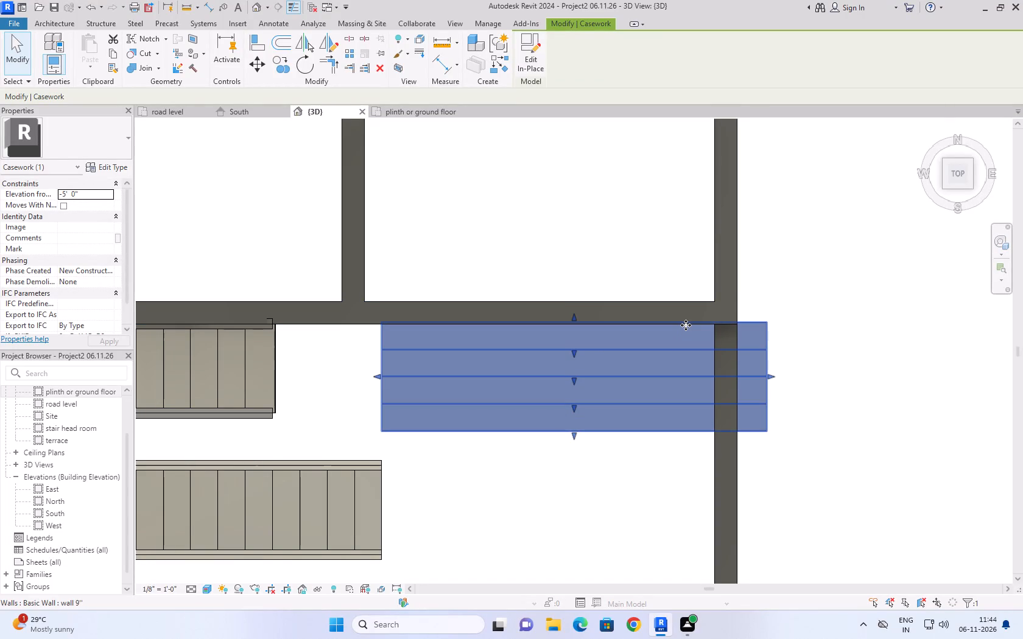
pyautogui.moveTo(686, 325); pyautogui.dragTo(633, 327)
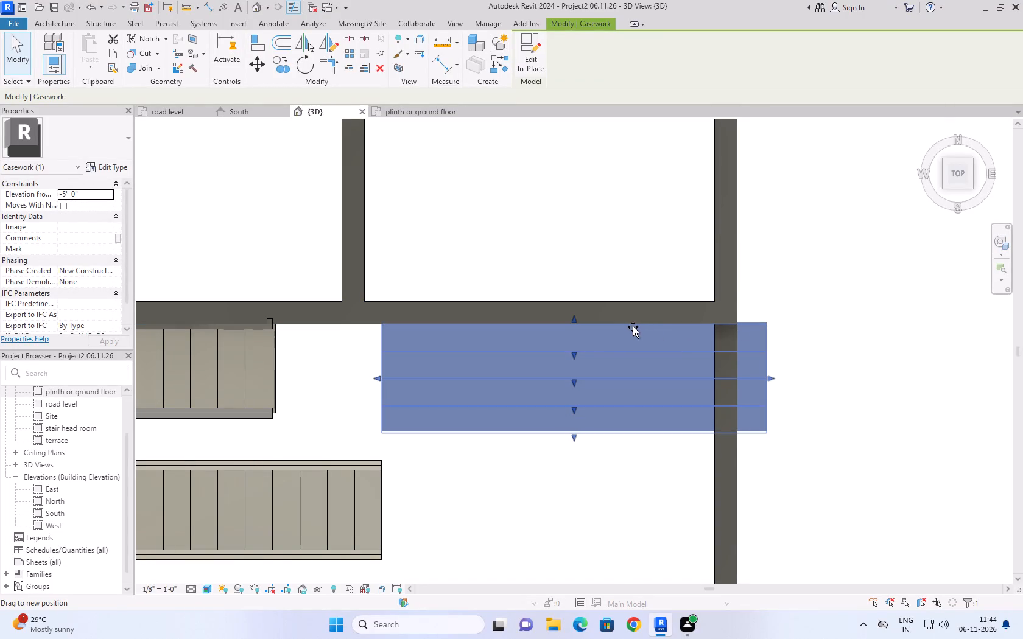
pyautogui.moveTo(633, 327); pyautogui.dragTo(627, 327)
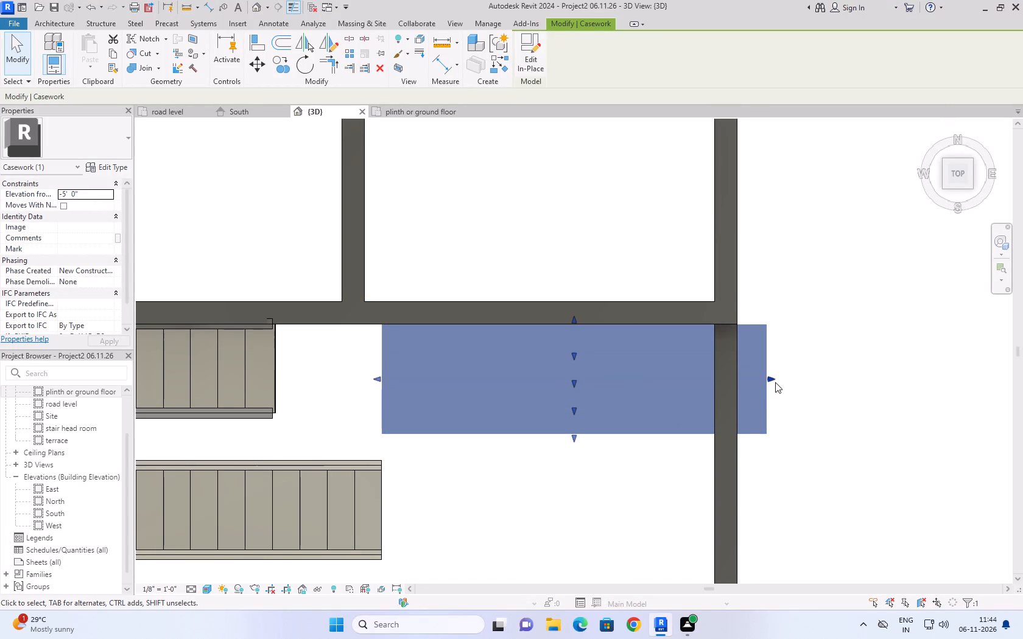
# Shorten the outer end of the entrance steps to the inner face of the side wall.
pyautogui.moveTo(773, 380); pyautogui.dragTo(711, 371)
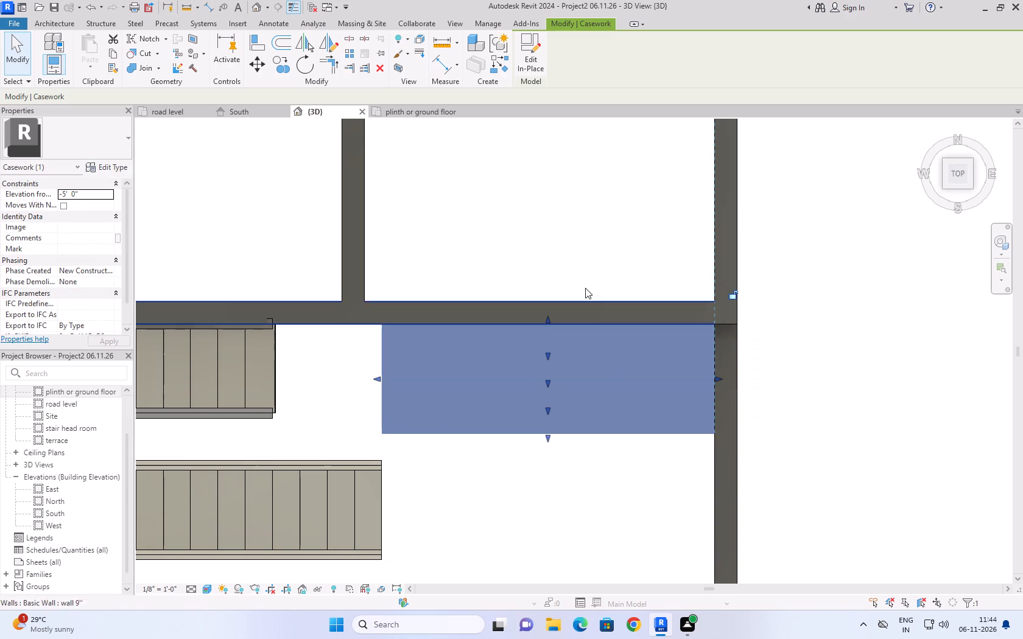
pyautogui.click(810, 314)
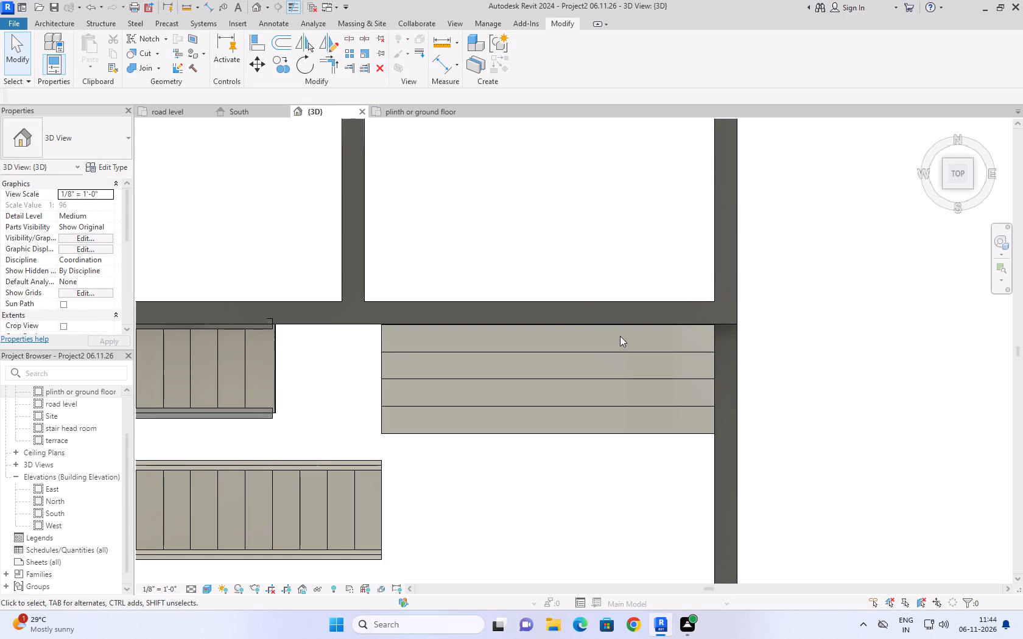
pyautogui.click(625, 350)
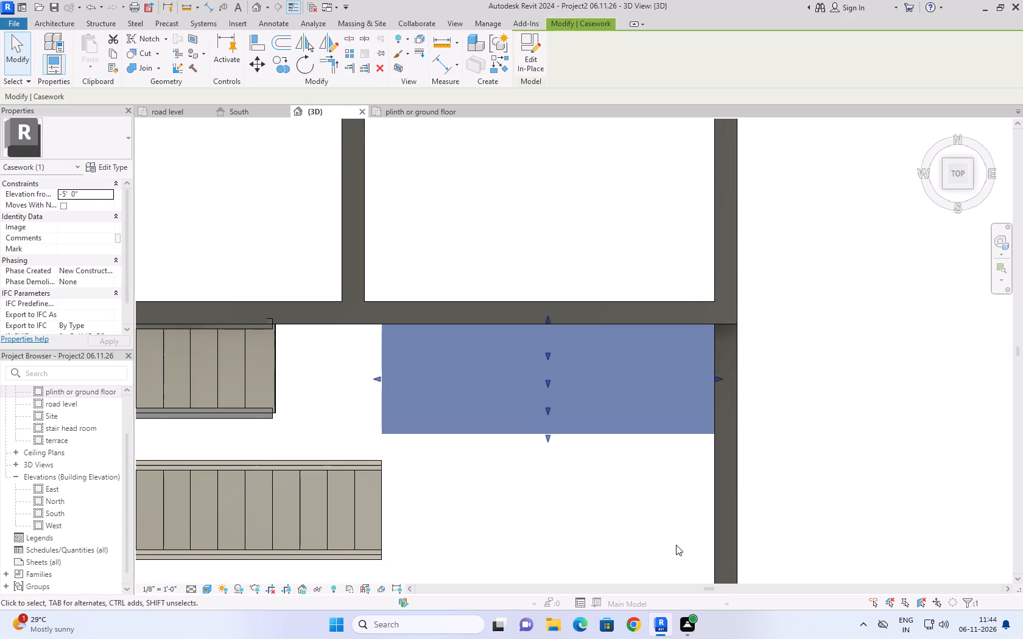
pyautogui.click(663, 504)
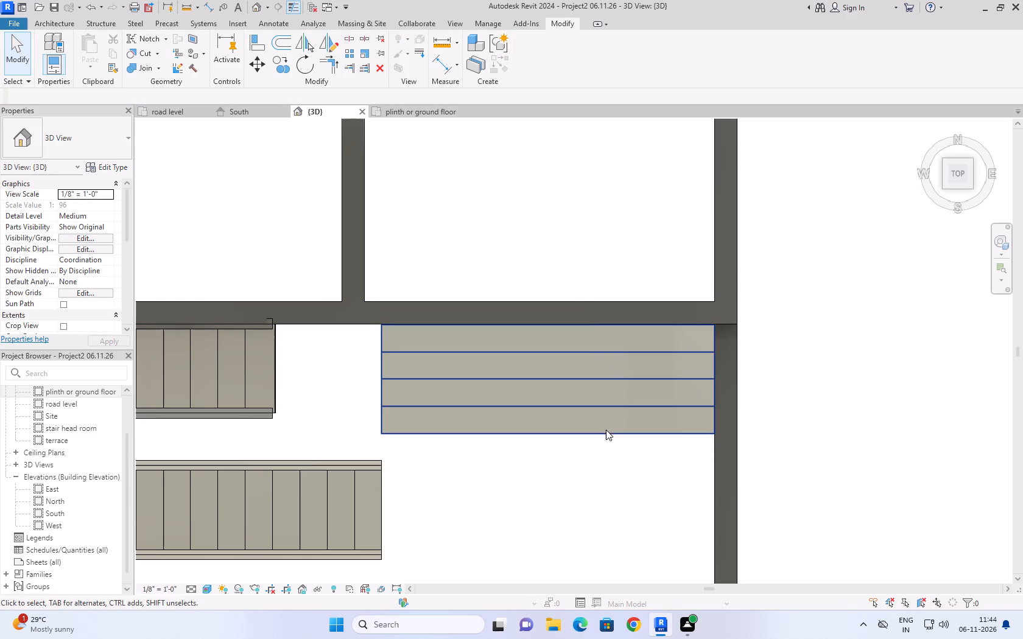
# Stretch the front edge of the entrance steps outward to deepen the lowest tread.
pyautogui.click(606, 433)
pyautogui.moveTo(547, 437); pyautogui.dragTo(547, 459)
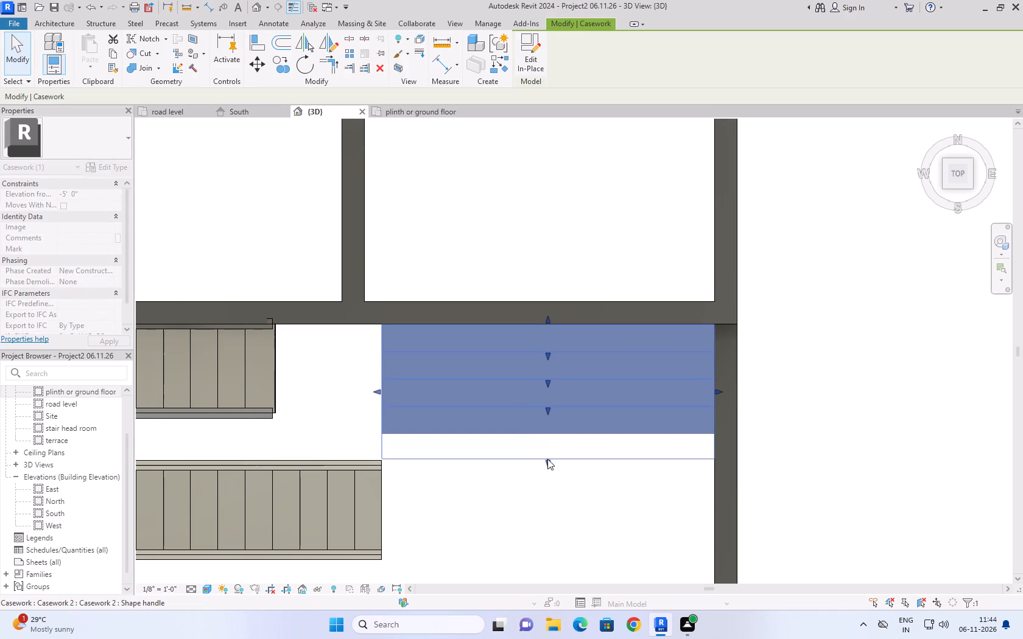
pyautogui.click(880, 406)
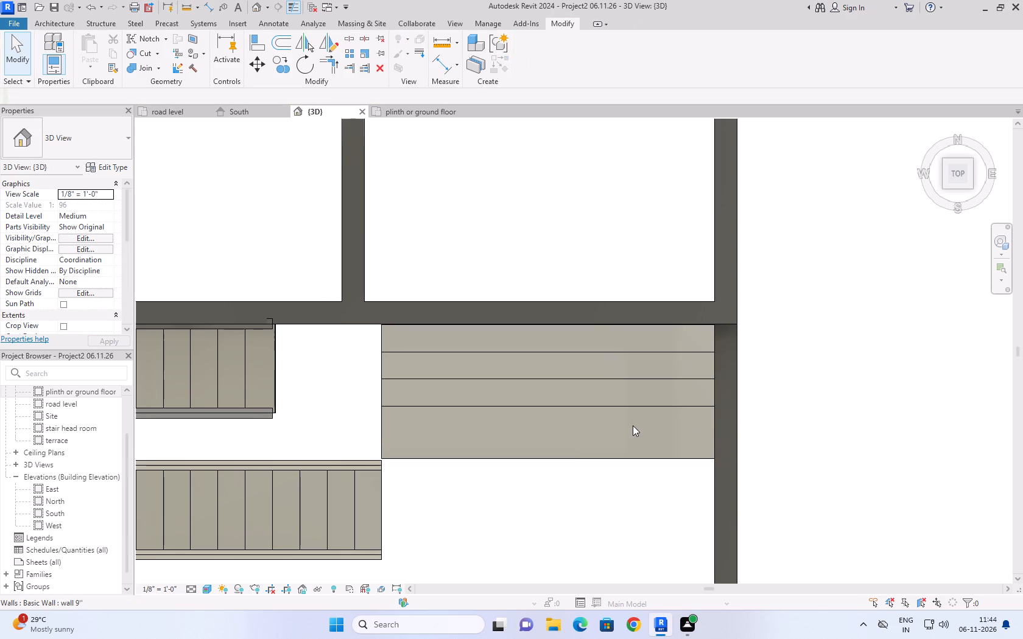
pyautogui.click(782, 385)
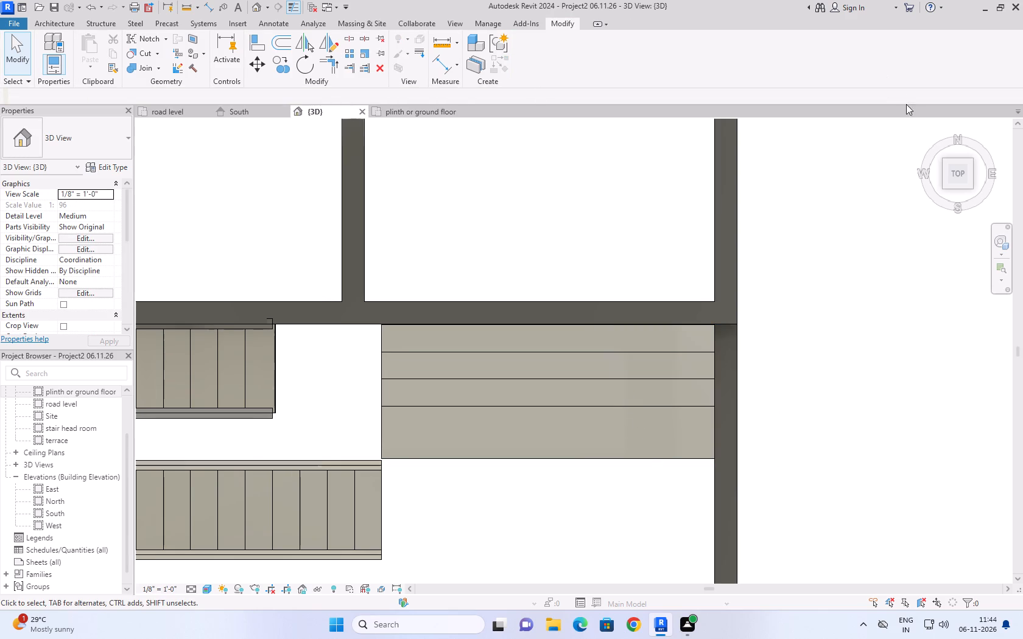
# Examine the reshaped entrance steps against the staircase and surrounding walls in the 3D view.
pyautogui.click(929, 127)
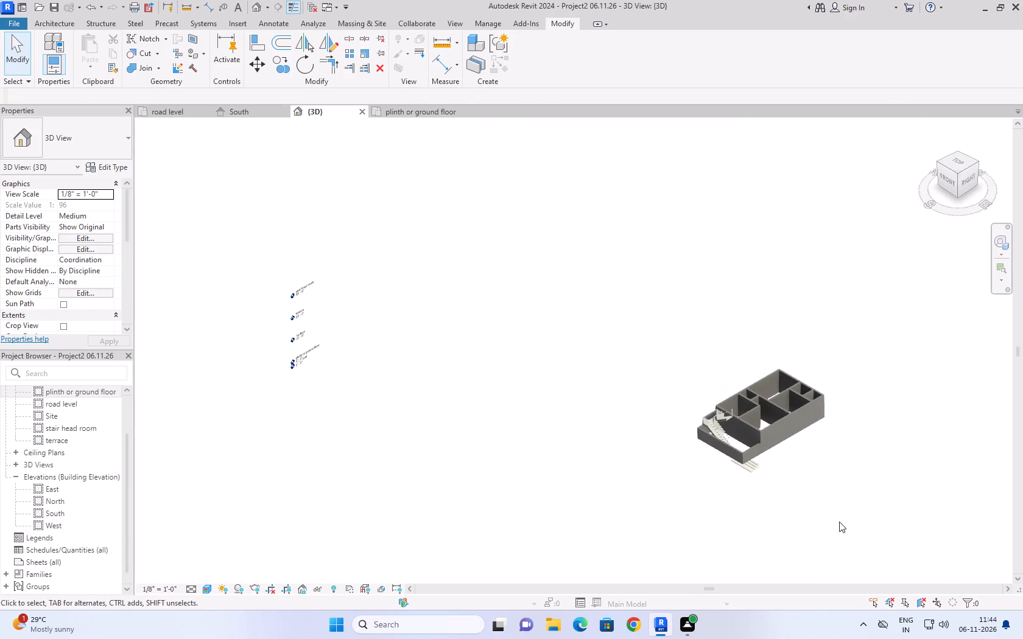
pyautogui.scroll(7, 775, 514)
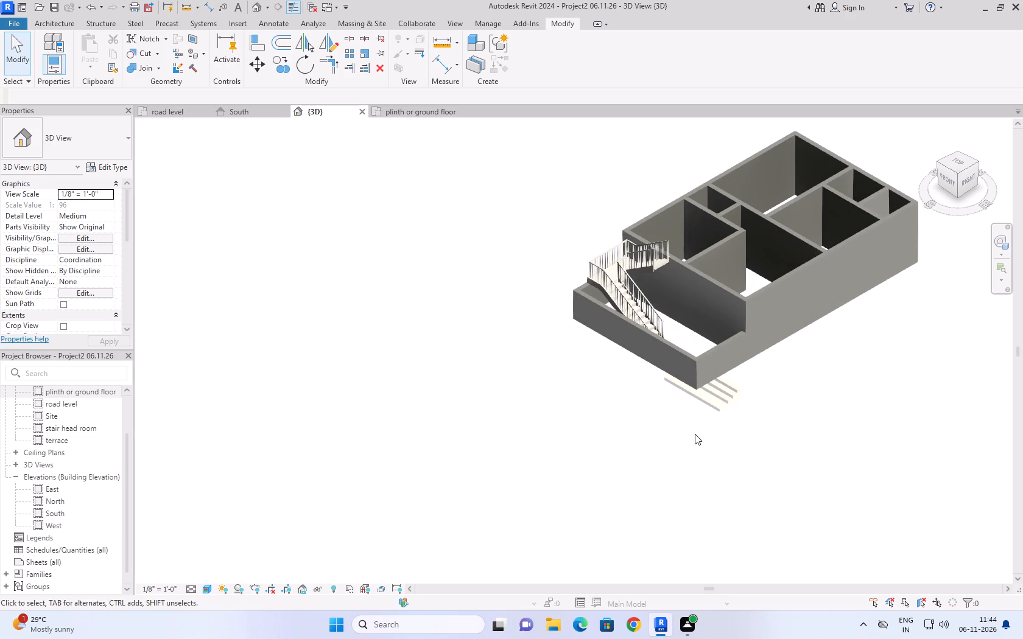
pyautogui.moveTo(620, 365); pyautogui.dragTo(606, 418, button='middle')
pyautogui.scroll(1, 606, 418)
pyautogui.keyDown('shift'); pyautogui.moveTo(606, 418); pyautogui.dragTo(605, 437, button='middle'); pyautogui.keyUp('shift')
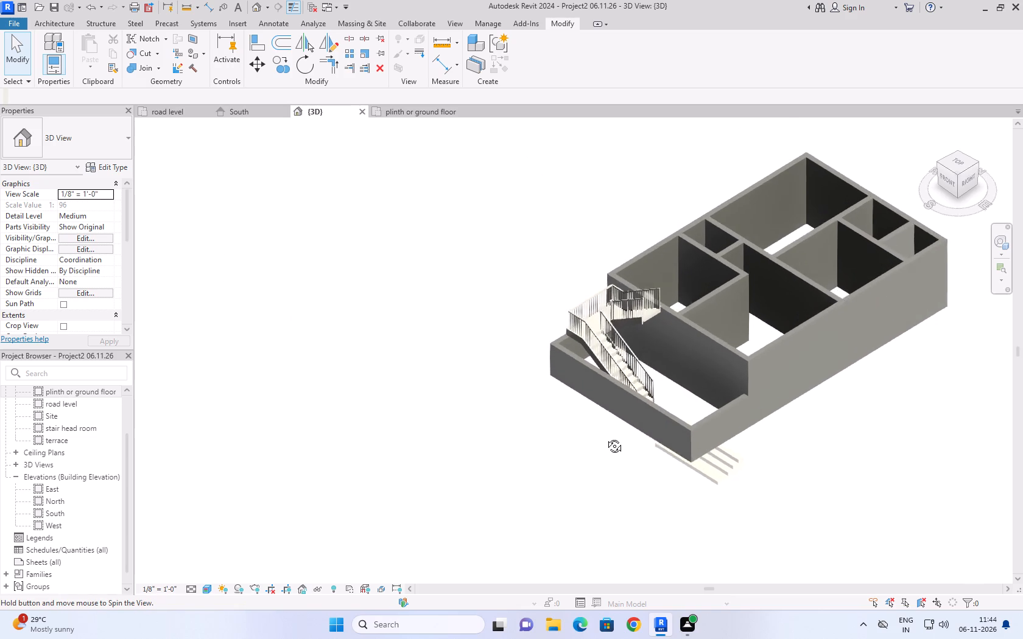
pyautogui.keyDown('shift'); pyautogui.moveTo(605, 437); pyautogui.dragTo(591, 503, button='middle'); pyautogui.keyUp('shift')
pyautogui.keyDown('shift'); pyautogui.moveTo(717, 404); pyautogui.dragTo(716, 430, button='middle'); pyautogui.keyUp('shift')
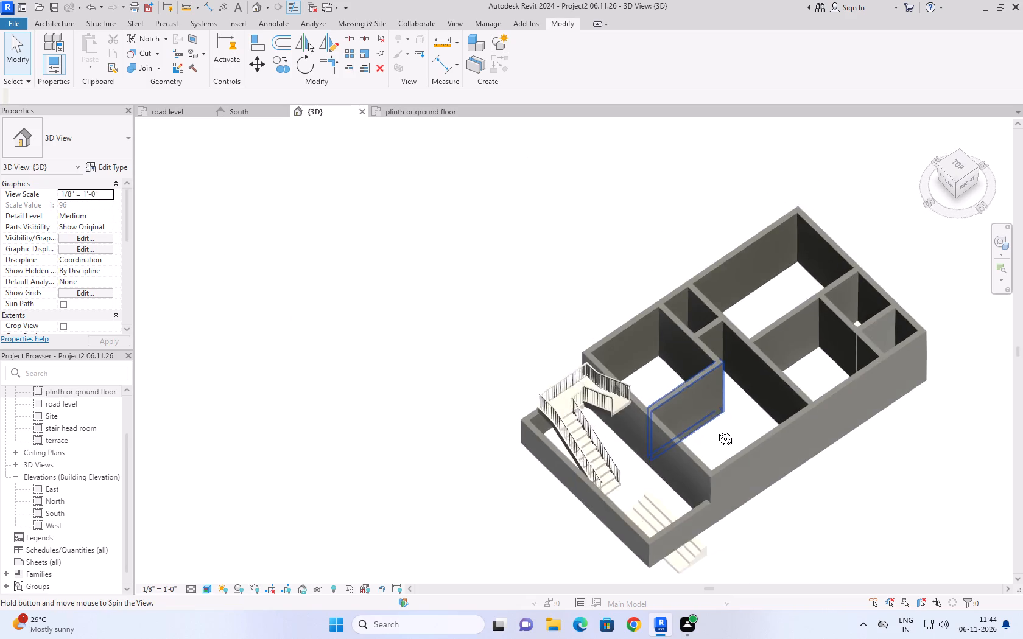
pyautogui.keyDown('shift'); pyautogui.moveTo(716, 430); pyautogui.dragTo(795, 495, button='middle'); pyautogui.keyUp('shift')
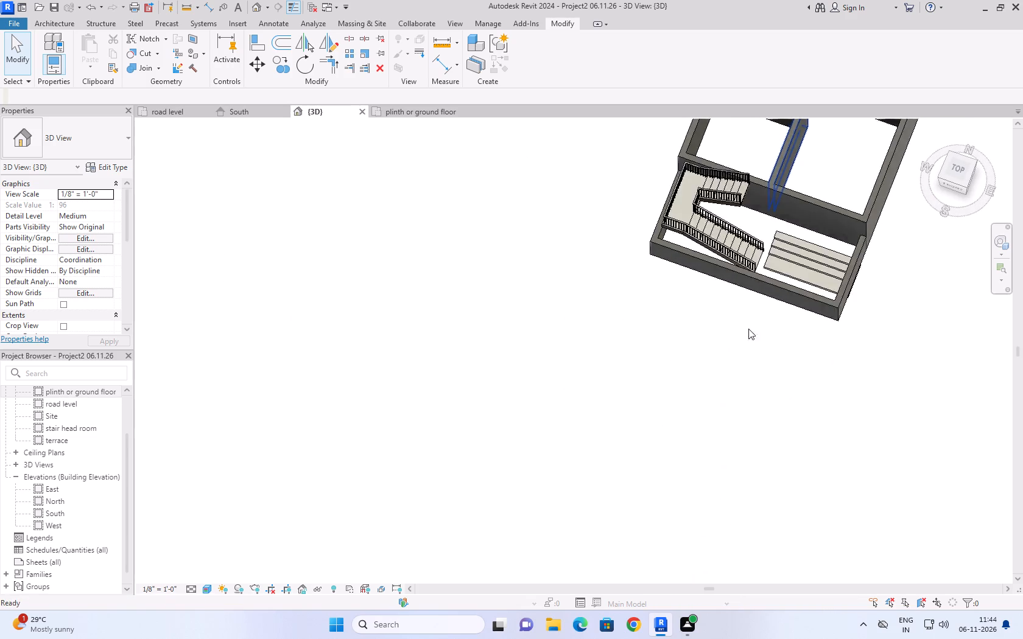
pyautogui.moveTo(746, 328); pyautogui.dragTo(670, 449, button='middle')
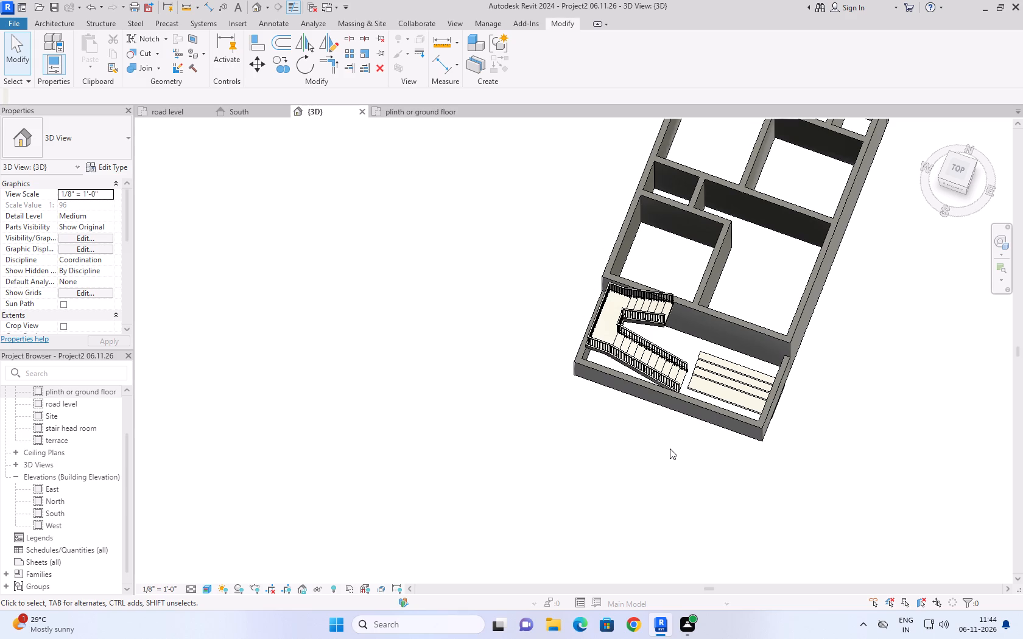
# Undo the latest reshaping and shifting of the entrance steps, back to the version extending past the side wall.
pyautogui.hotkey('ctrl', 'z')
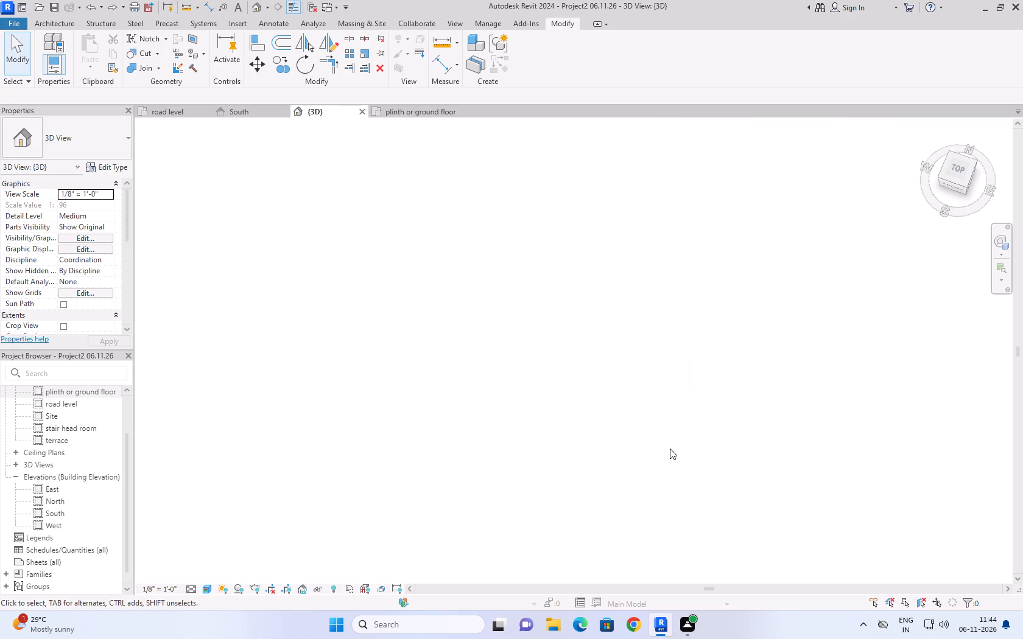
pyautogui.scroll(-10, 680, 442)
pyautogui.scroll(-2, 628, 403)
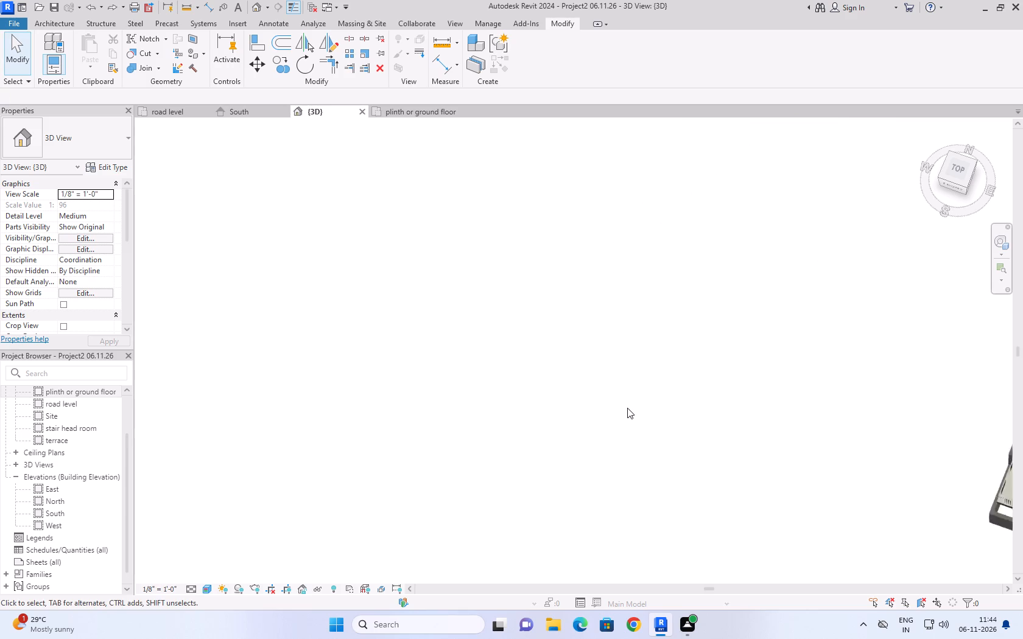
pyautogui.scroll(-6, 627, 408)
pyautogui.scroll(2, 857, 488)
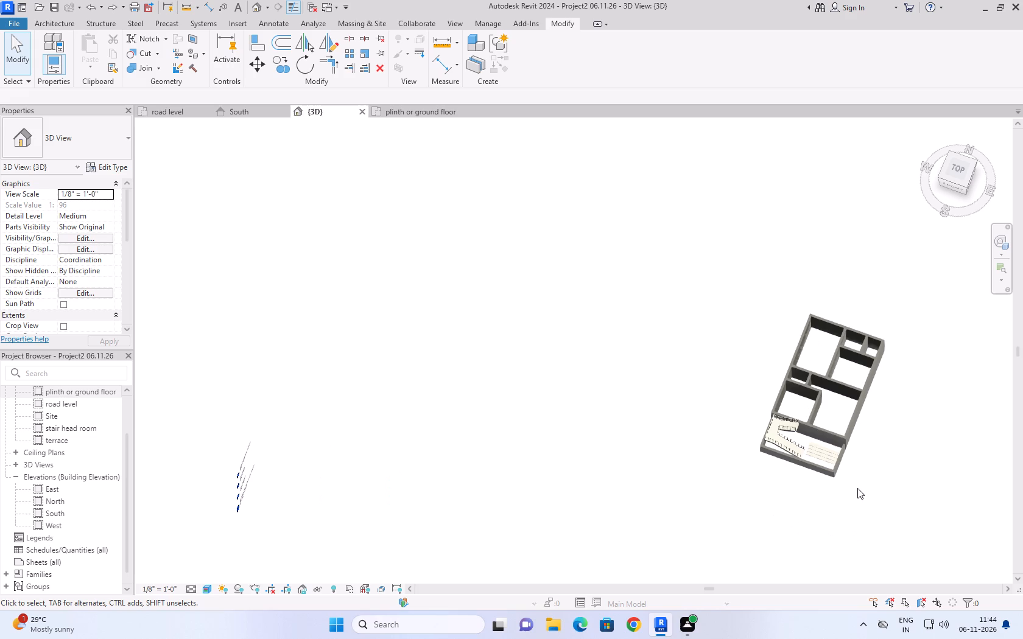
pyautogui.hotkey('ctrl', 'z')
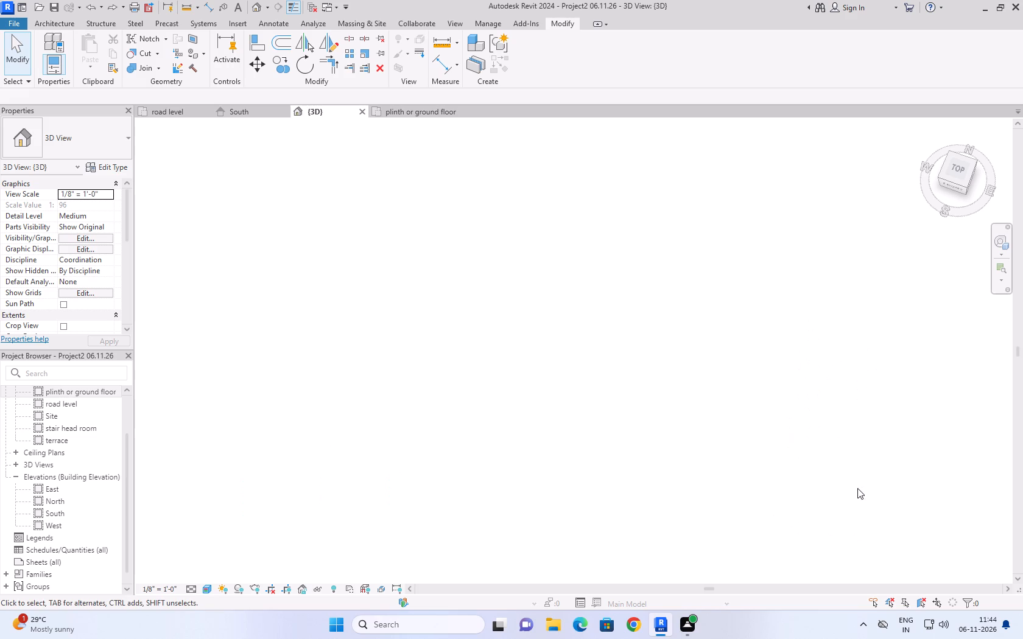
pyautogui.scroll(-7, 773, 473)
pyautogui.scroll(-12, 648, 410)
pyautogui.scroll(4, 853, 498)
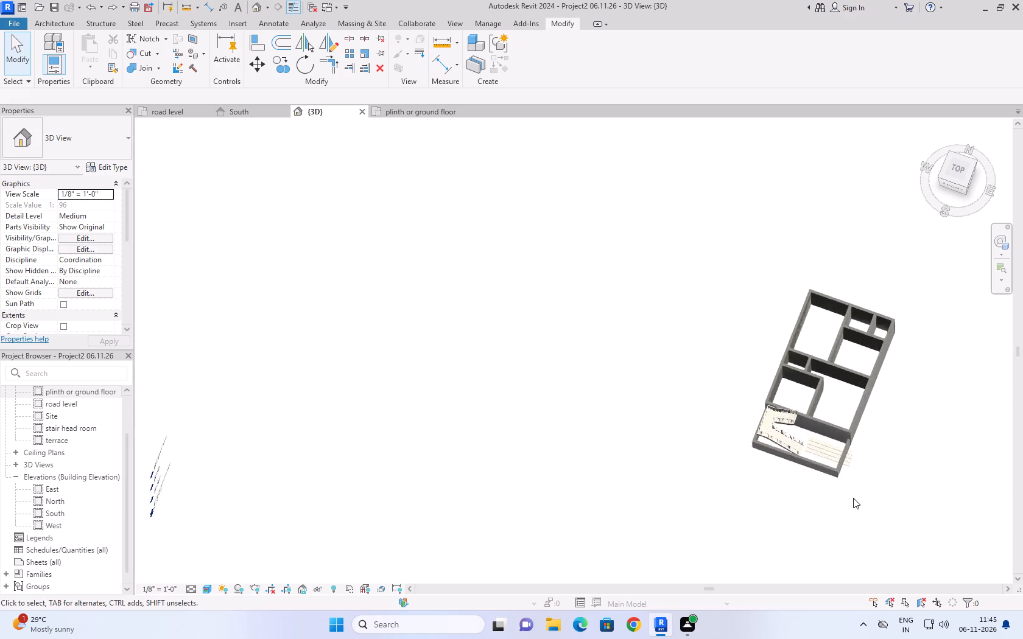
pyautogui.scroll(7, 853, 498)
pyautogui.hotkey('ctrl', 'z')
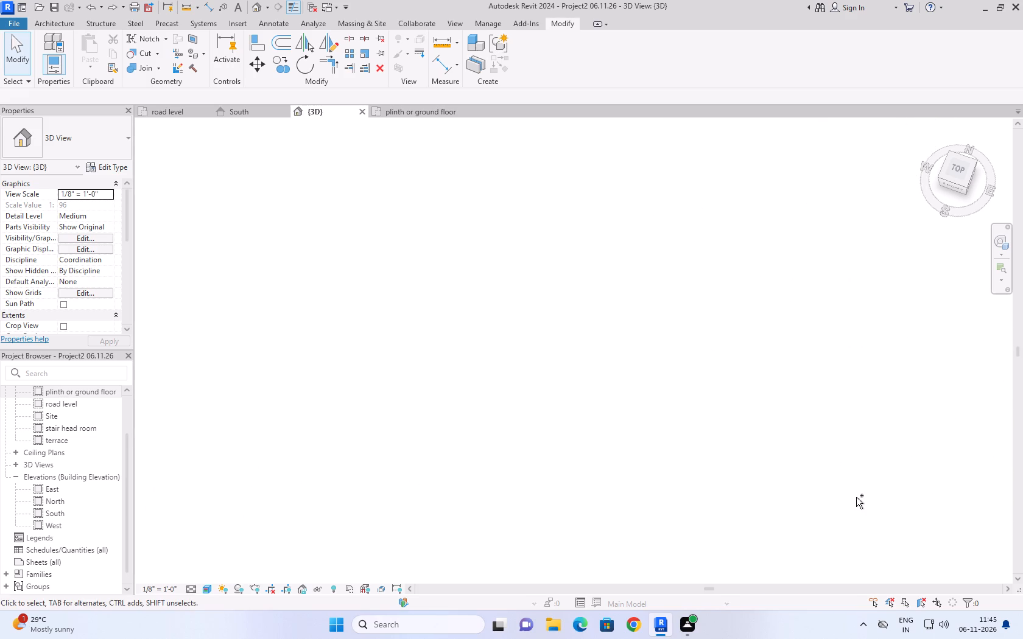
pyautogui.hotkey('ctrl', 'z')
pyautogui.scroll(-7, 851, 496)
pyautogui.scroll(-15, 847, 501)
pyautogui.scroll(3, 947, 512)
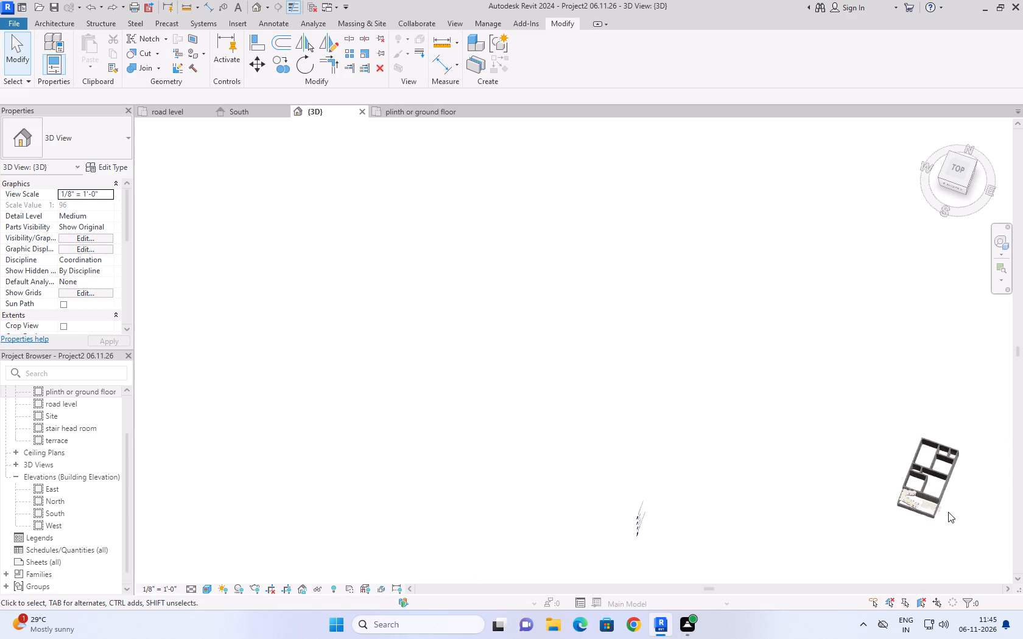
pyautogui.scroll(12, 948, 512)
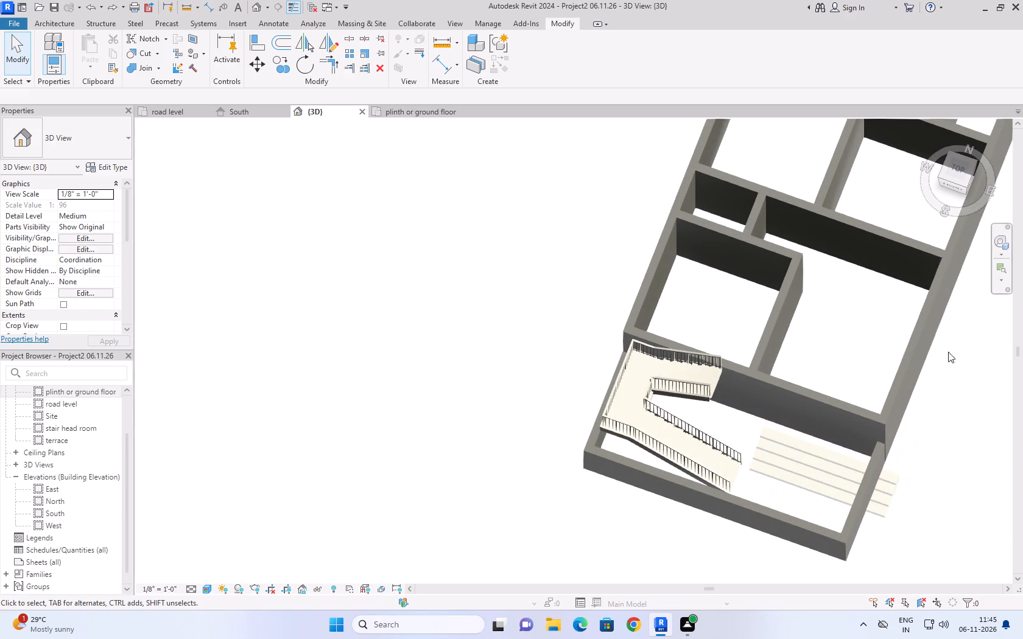
# Undo the series of downward nudges on the entrance steps, bringing them back up beside the staircase.
pyautogui.scroll(-4, 930, 328)
pyautogui.scroll(-4, 905, 257)
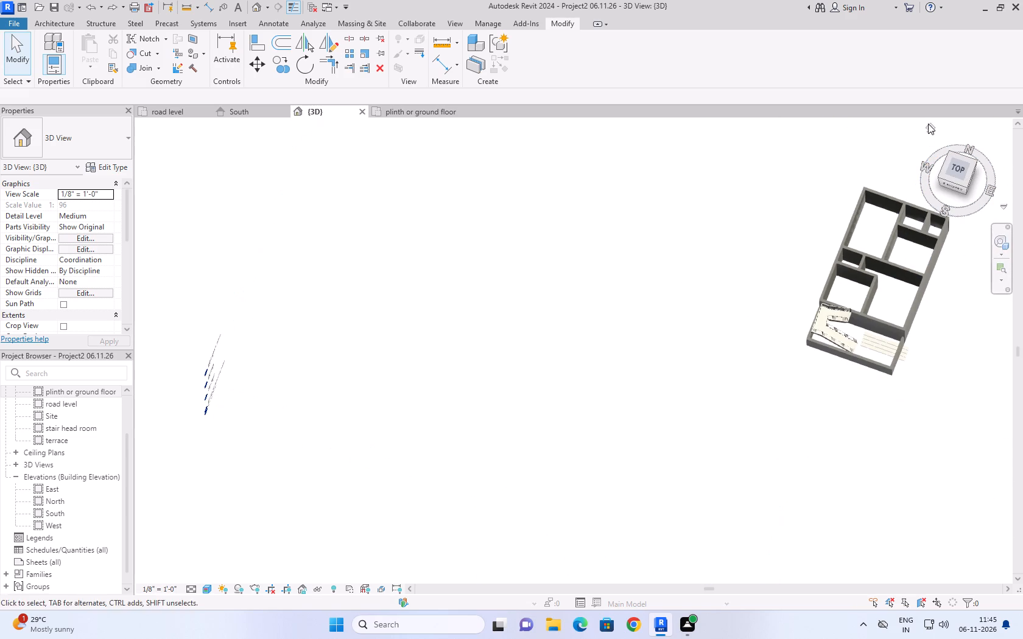
pyautogui.click(930, 125)
pyautogui.scroll(-1, 765, 481)
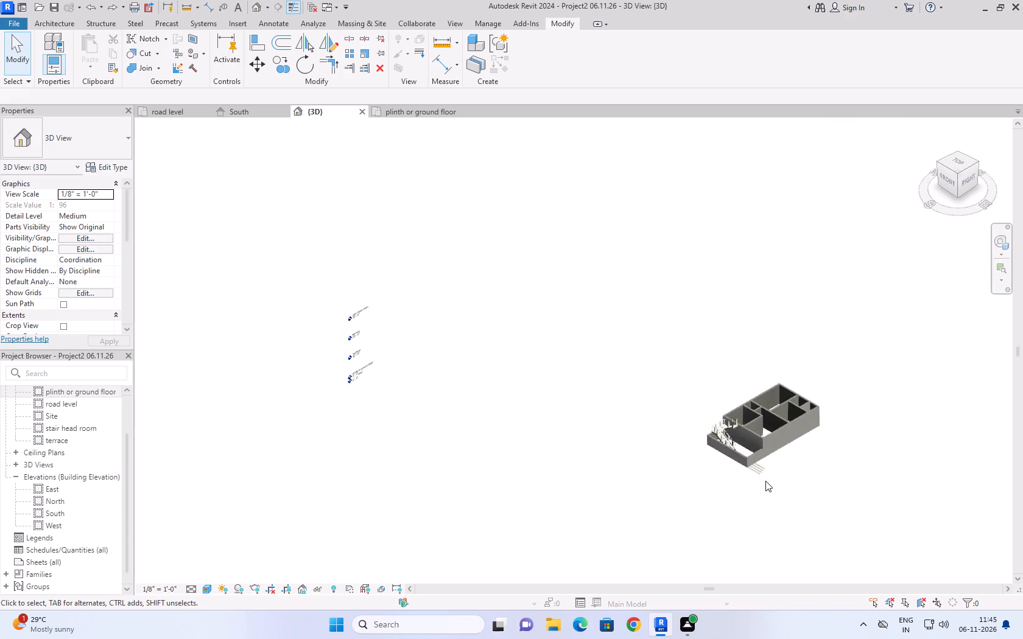
pyautogui.scroll(14, 765, 481)
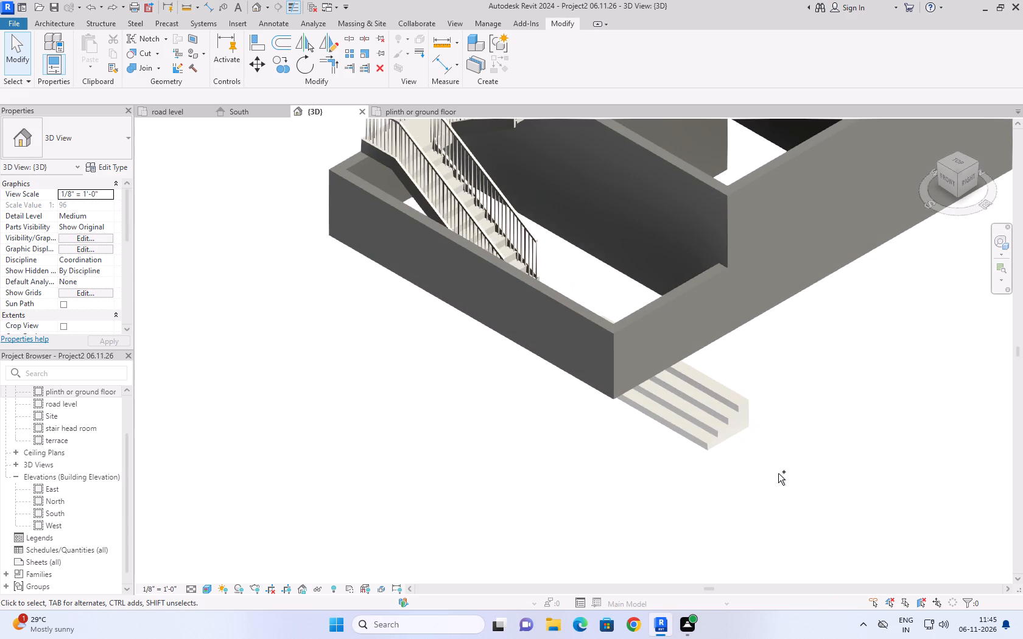
pyautogui.hotkey('ctrl', 'z')
pyautogui.hotkey('ctrl', 'z')
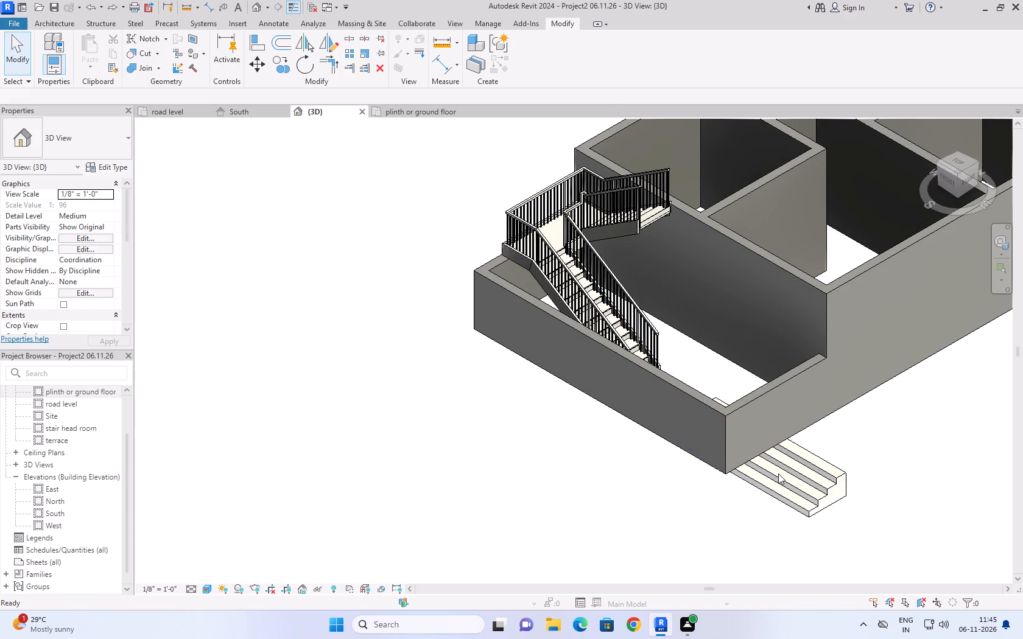
pyautogui.hotkey('ctrl', 'z')
pyautogui.hotkey('ctrl', 'z')
pyautogui.hotkey('ctrl', 'z')
pyautogui.hotkey('ctrl', 'z')
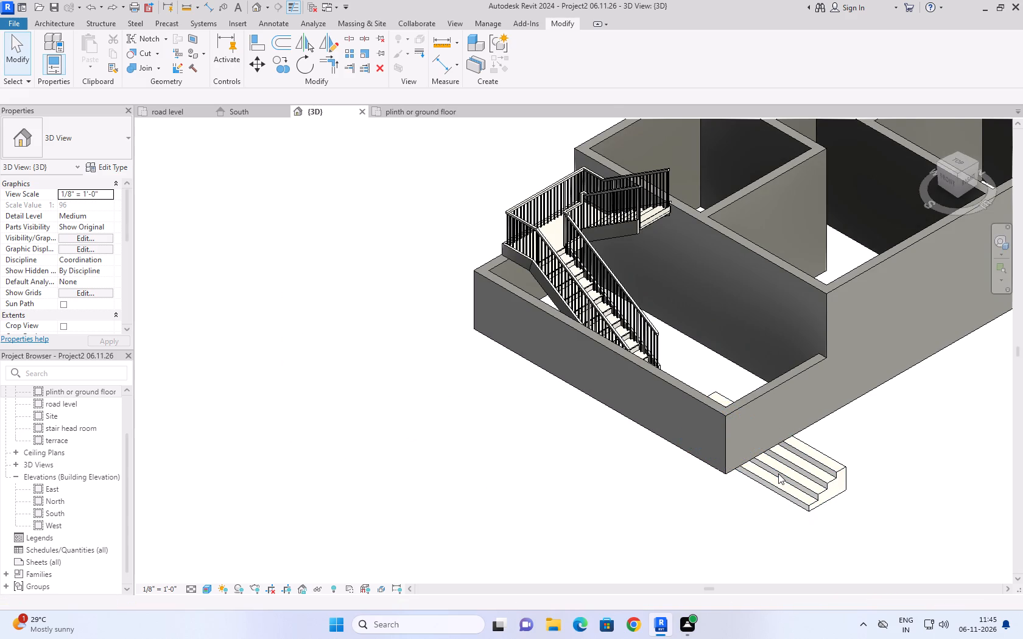
pyautogui.hotkey('ctrl', 'z')
pyautogui.hotkey('ctrl', 'z')
pyautogui.hotkey('ctrl', 'z')
pyautogui.hotkey('ctrl', 'z')
pyautogui.hotkey('ctrl', 'z')
pyautogui.hotkey('ctrl', 'z')
pyautogui.hotkey('ctrl', 'z')
pyautogui.hotkey('ctrl', 'z')
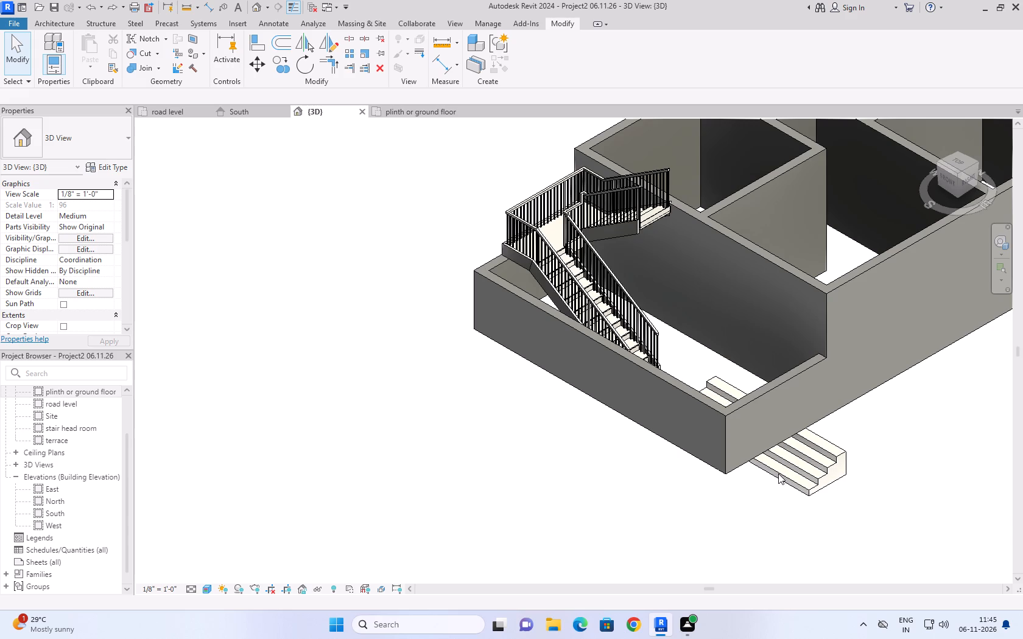
pyautogui.hotkey('ctrl', 'z')
pyautogui.hotkey('ctrl', 'z')
pyautogui.hotkey('ctrl', 'z')
pyautogui.hotkey('ctrl', 'z')
pyautogui.hotkey('ctrl', 'z')
pyautogui.hotkey('ctrl', 'z')
pyautogui.hotkey('ctrl', 'z')
pyautogui.hotkey('ctrl', 'z')
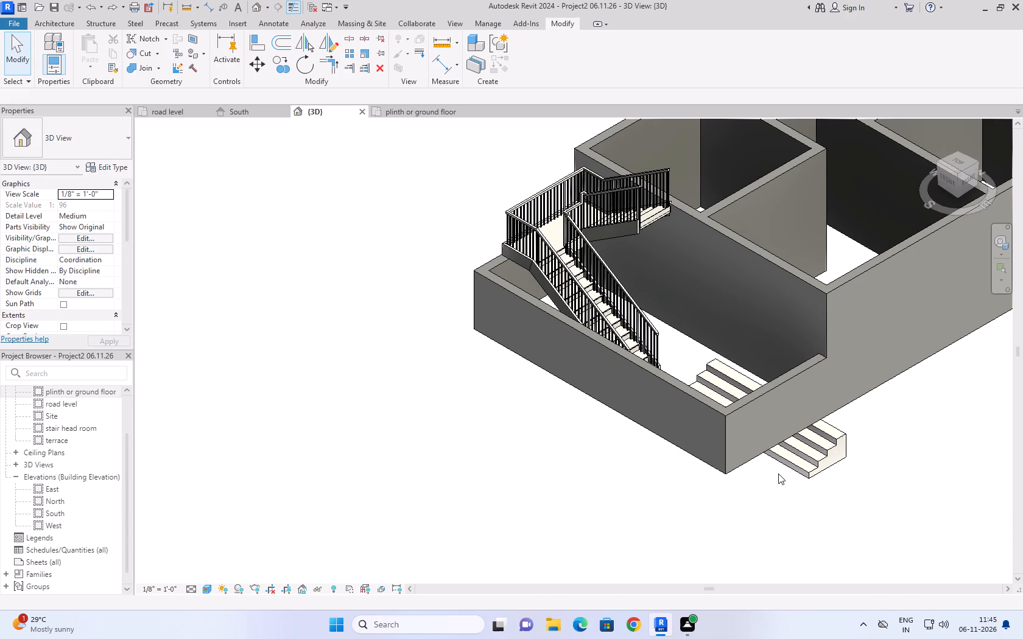
pyautogui.hotkey('ctrl', 'z')
pyautogui.hotkey('ctrl', 'z')
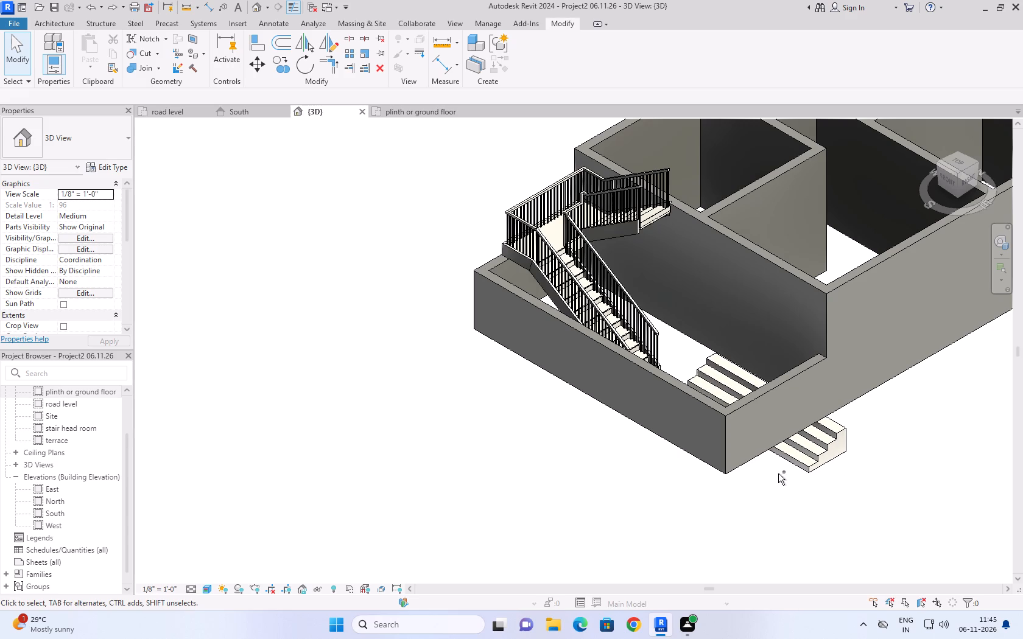
pyautogui.keyDown('shift'); pyautogui.moveTo(610, 508); pyautogui.dragTo(664, 539, button='middle'); pyautogui.keyUp('shift')
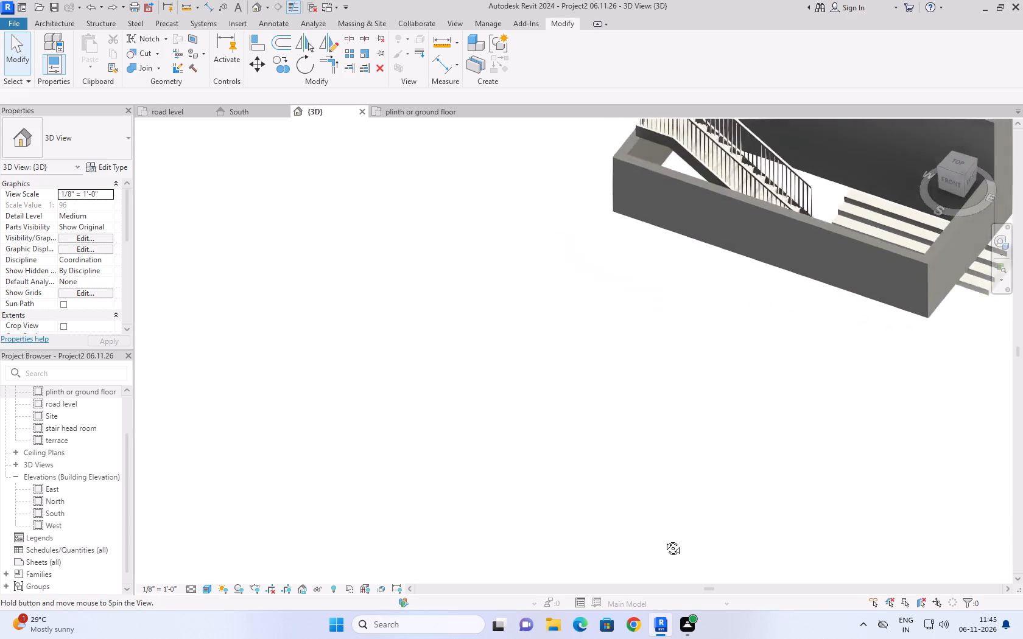
# Pull the protruding end of the entrance steps inward so they stop short of the side wall's inner face.
pyautogui.keyDown('shift'); pyautogui.moveTo(664, 539); pyautogui.dragTo(672, 543, button='middle'); pyautogui.keyUp('shift')
pyautogui.moveTo(696, 341); pyautogui.dragTo(398, 460, button='middle')
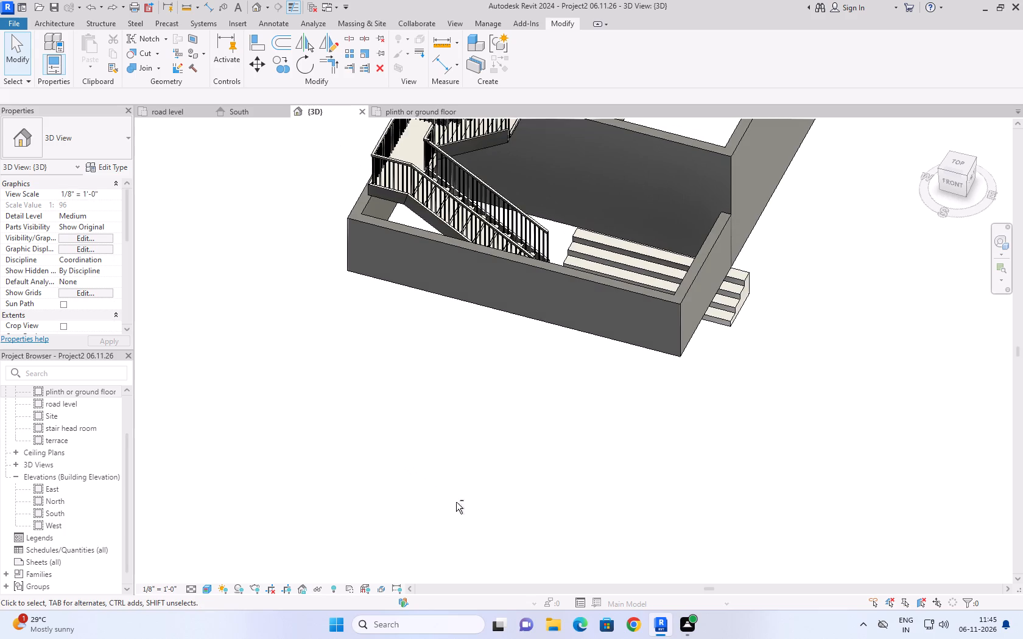
pyautogui.keyDown('shift'); pyautogui.moveTo(497, 534); pyautogui.dragTo(509, 542, button='middle'); pyautogui.keyUp('shift')
pyautogui.keyDown('shift'); pyautogui.moveTo(511, 368); pyautogui.dragTo(552, 436, button='middle'); pyautogui.keyUp('shift')
pyautogui.scroll(-7, 588, 341)
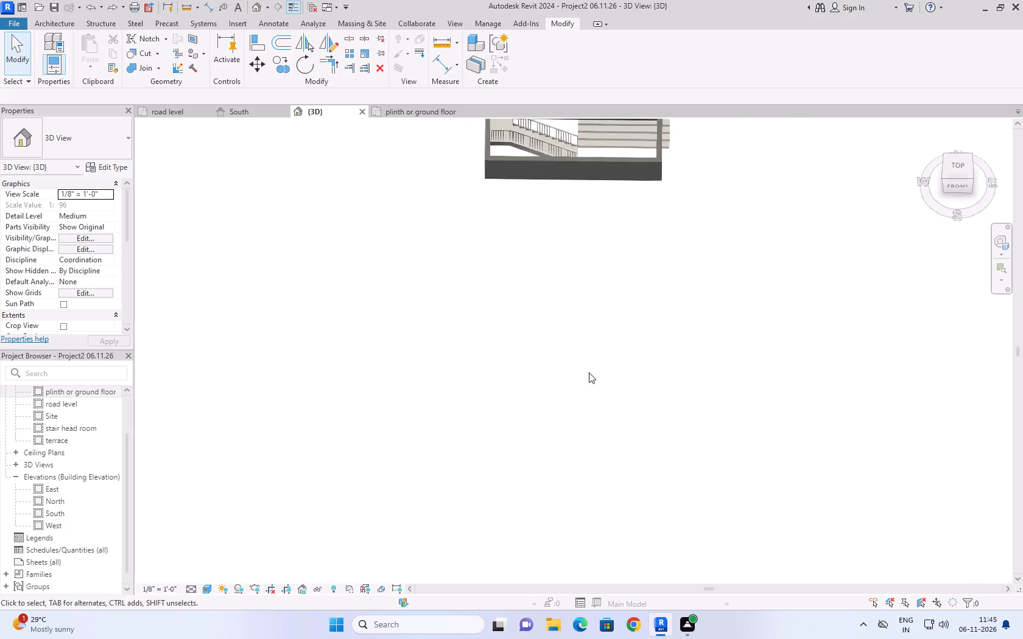
pyautogui.scroll(-1, 589, 372)
pyautogui.moveTo(607, 302); pyautogui.dragTo(607, 456, button='middle')
pyautogui.scroll(8, 606, 340)
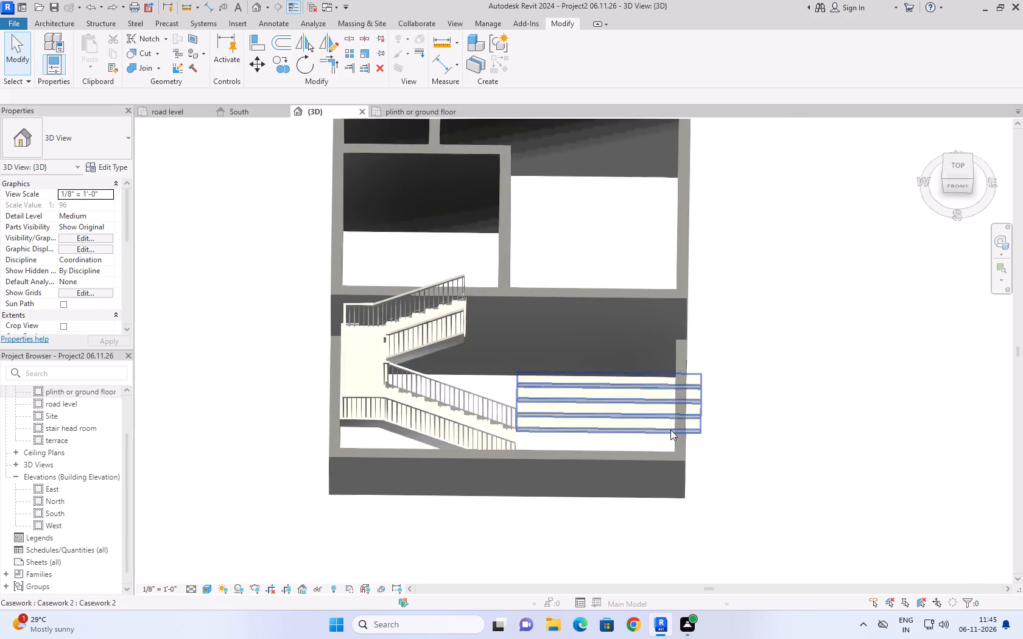
pyautogui.scroll(4, 672, 430)
pyautogui.click(719, 369)
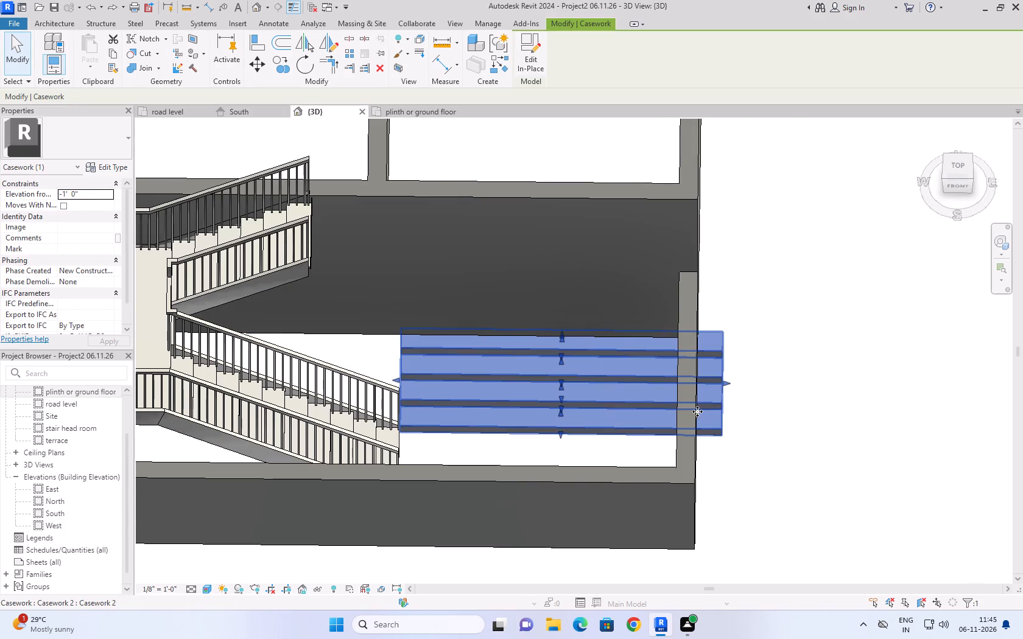
pyautogui.moveTo(724, 384); pyautogui.dragTo(663, 373)
pyautogui.moveTo(664, 372); pyautogui.dragTo(673, 371)
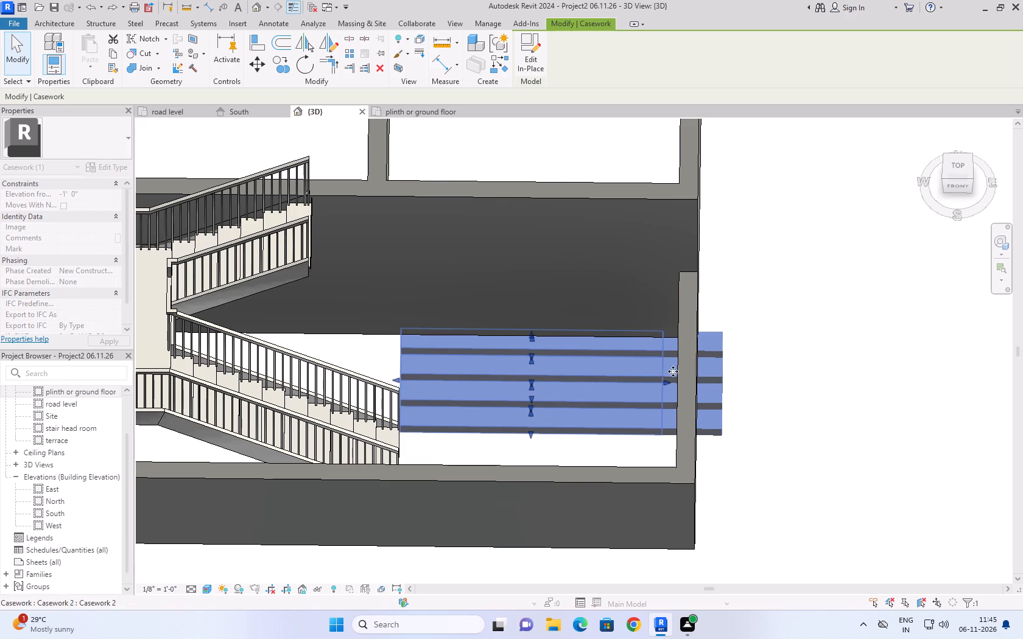
pyautogui.moveTo(673, 371); pyautogui.dragTo(687, 374)
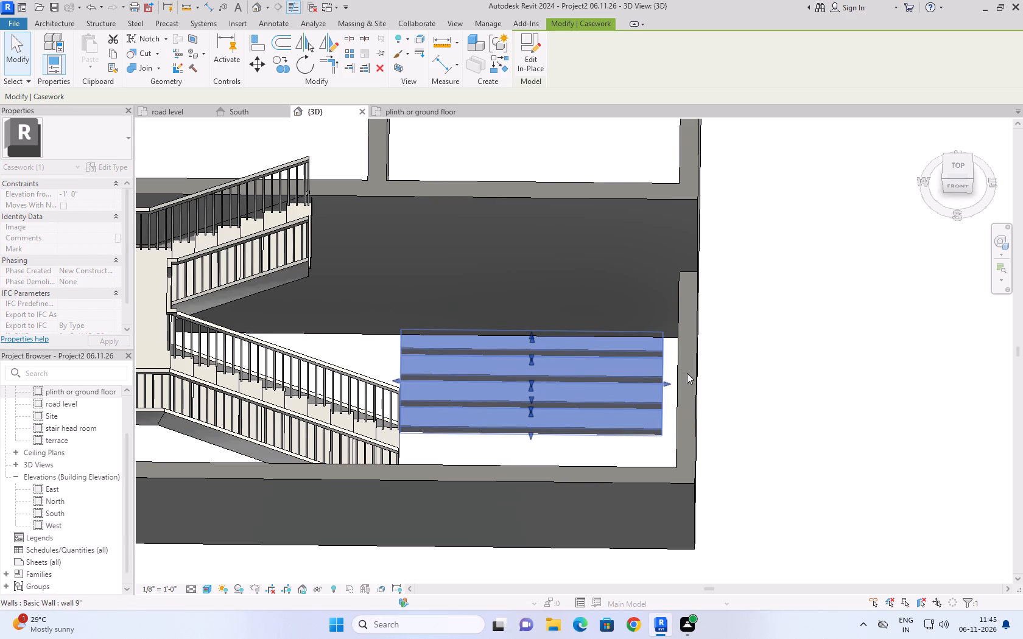
# From above, stretch the end of the entrance steps to meet the inner face of the side wall.
pyautogui.click(956, 189)
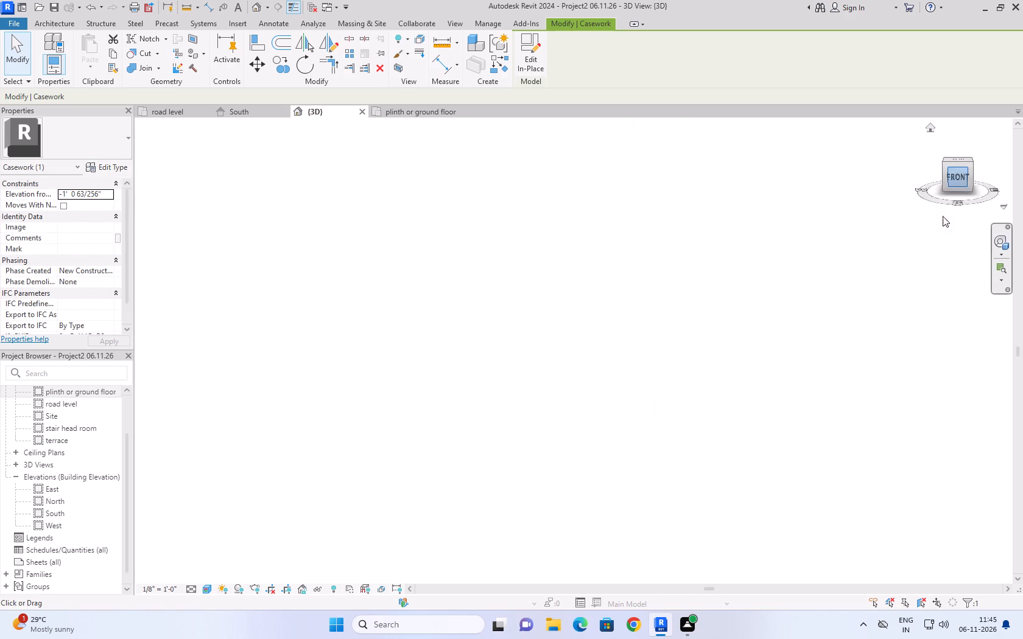
pyautogui.scroll(-3, 695, 484)
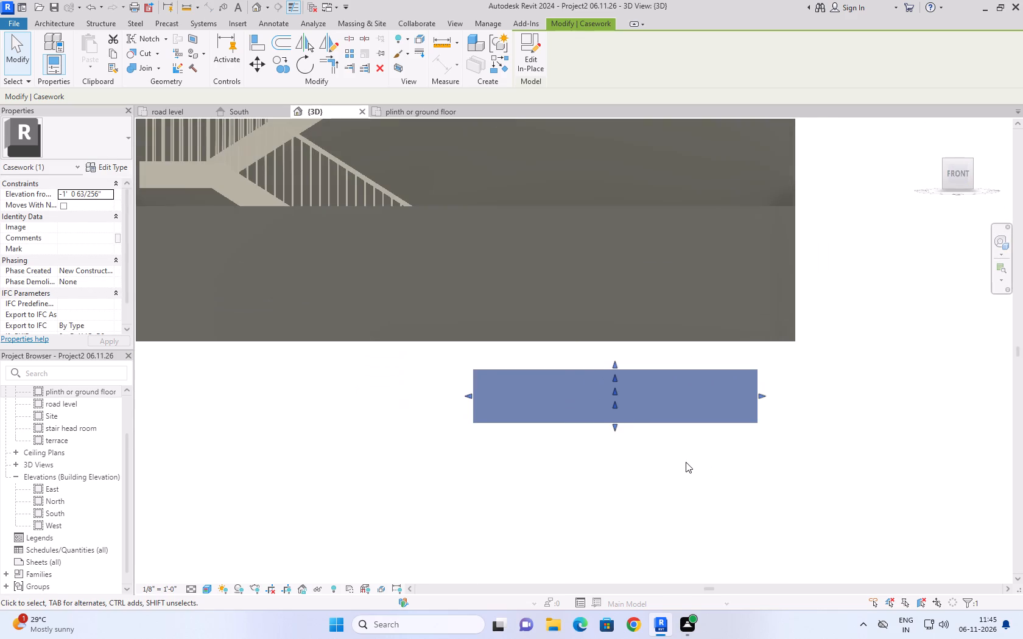
pyautogui.scroll(-7, 680, 469)
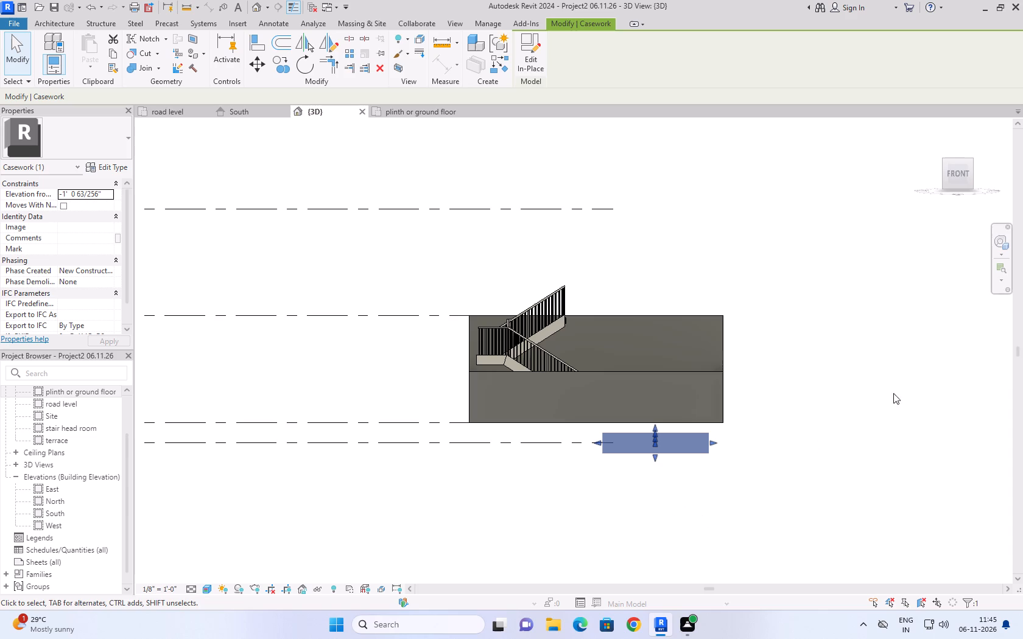
pyautogui.click(958, 147)
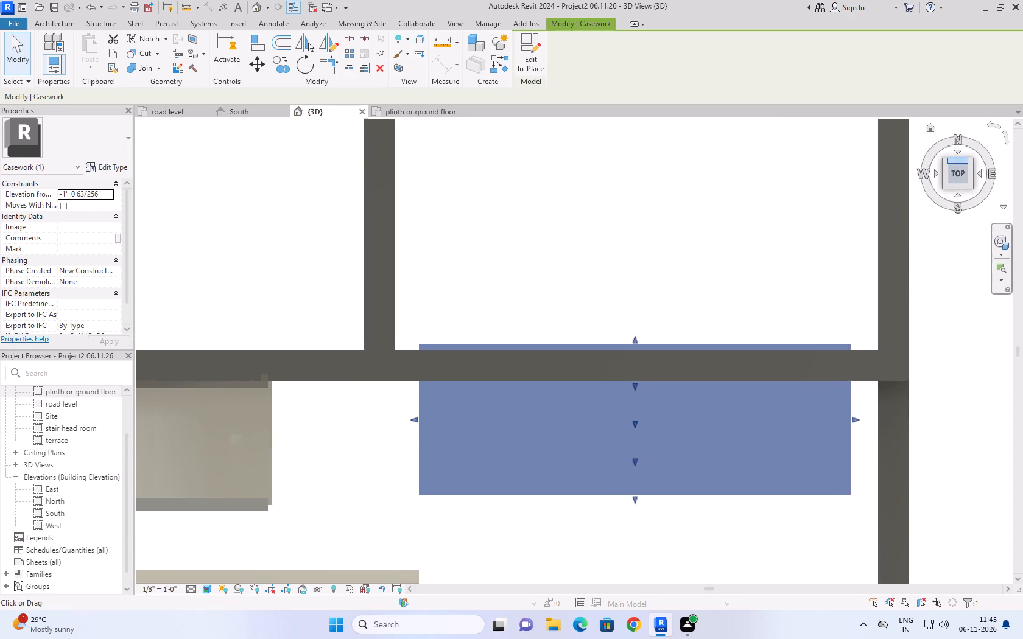
pyautogui.moveTo(795, 350); pyautogui.dragTo(816, 346)
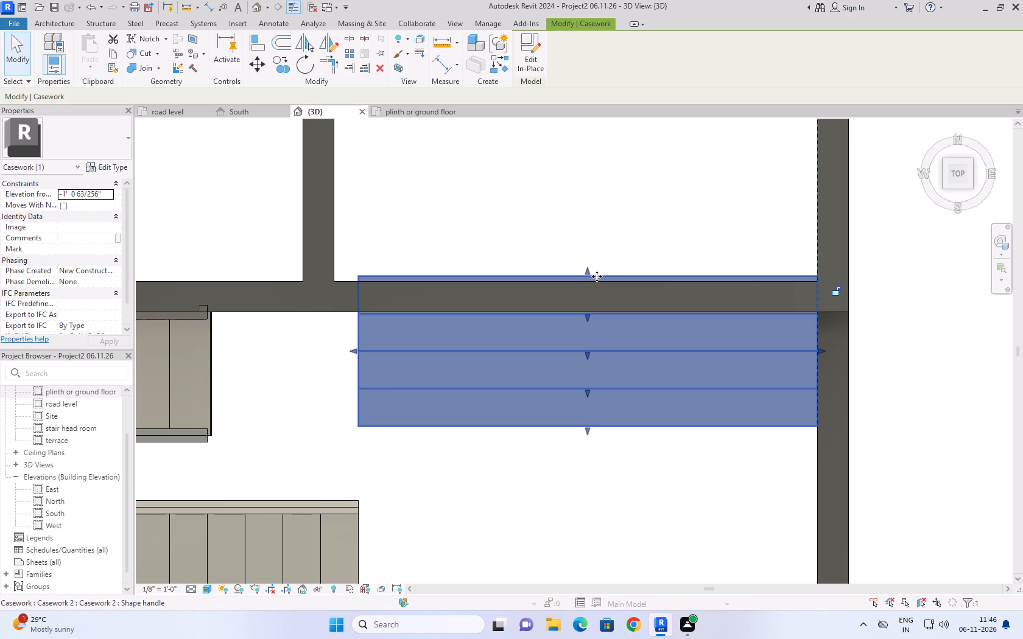
# Shift the entrance steps outward so their back edge lines up with the outer face of the house wall.
pyautogui.moveTo(597, 278); pyautogui.dragTo(600, 312)
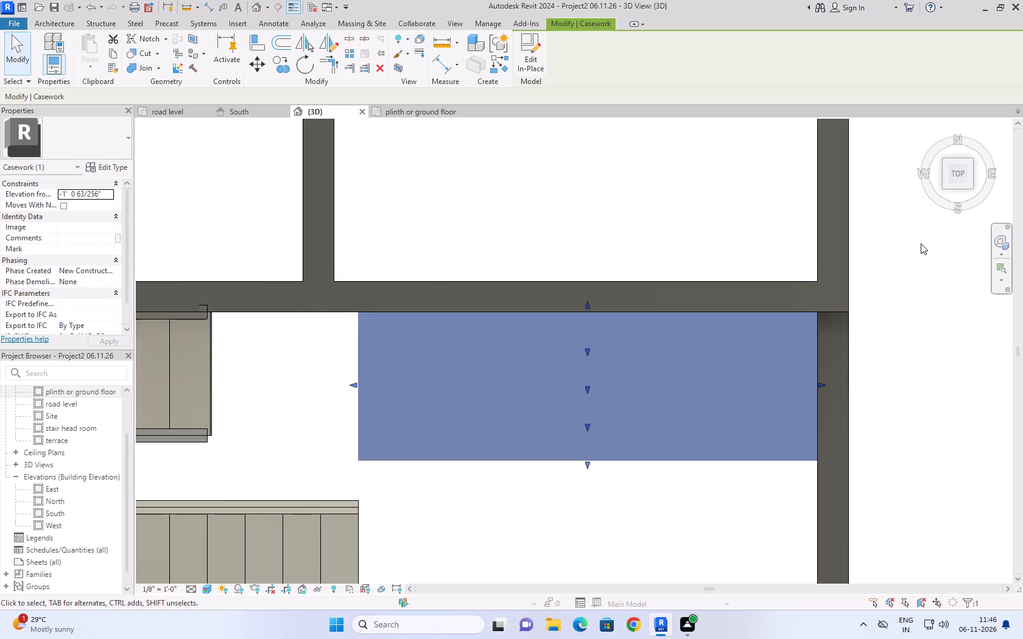
pyautogui.click(921, 243)
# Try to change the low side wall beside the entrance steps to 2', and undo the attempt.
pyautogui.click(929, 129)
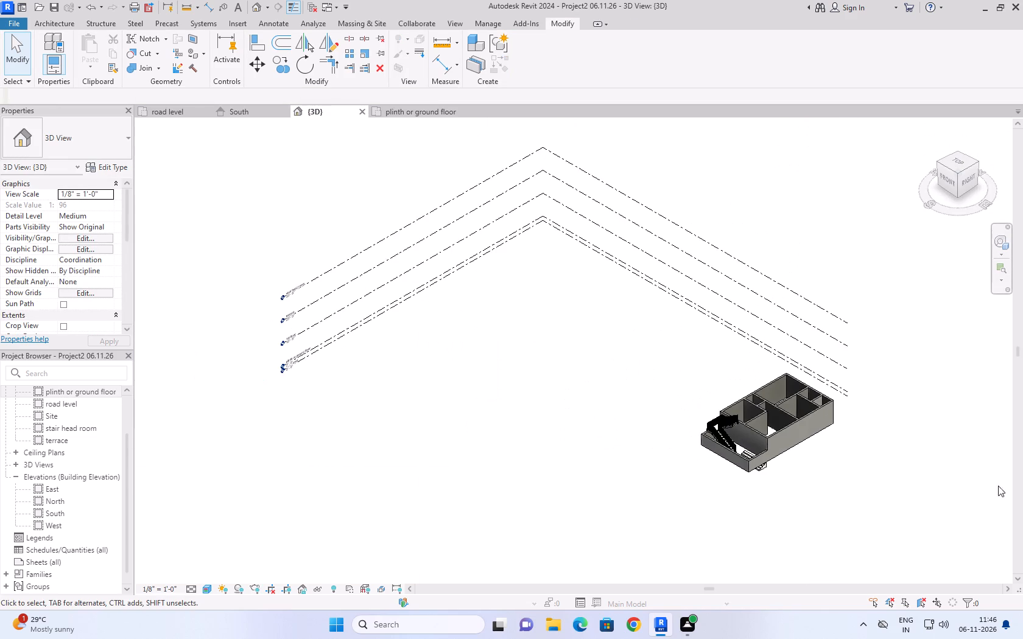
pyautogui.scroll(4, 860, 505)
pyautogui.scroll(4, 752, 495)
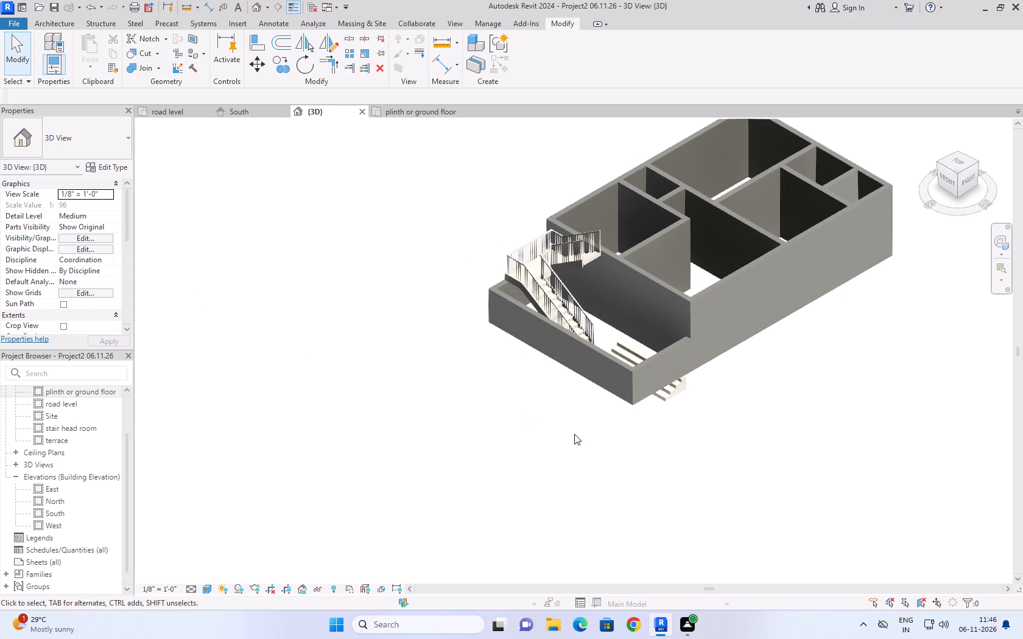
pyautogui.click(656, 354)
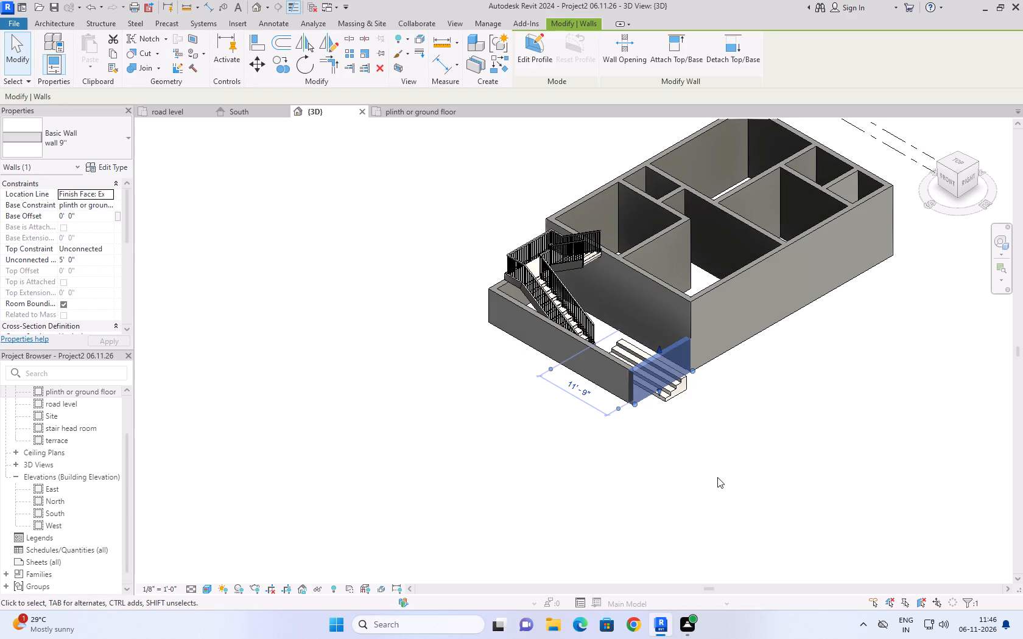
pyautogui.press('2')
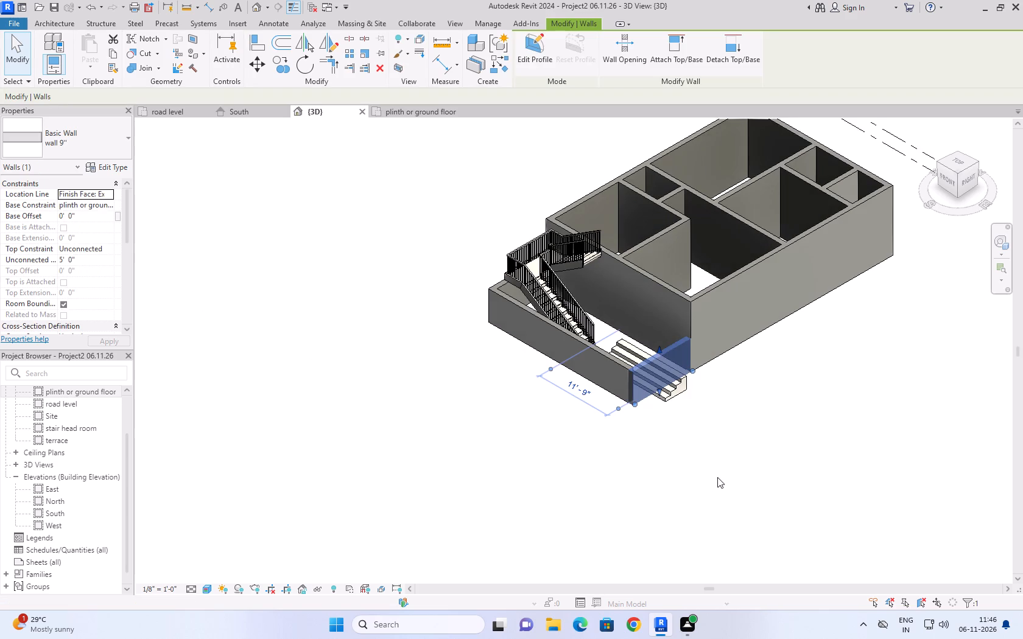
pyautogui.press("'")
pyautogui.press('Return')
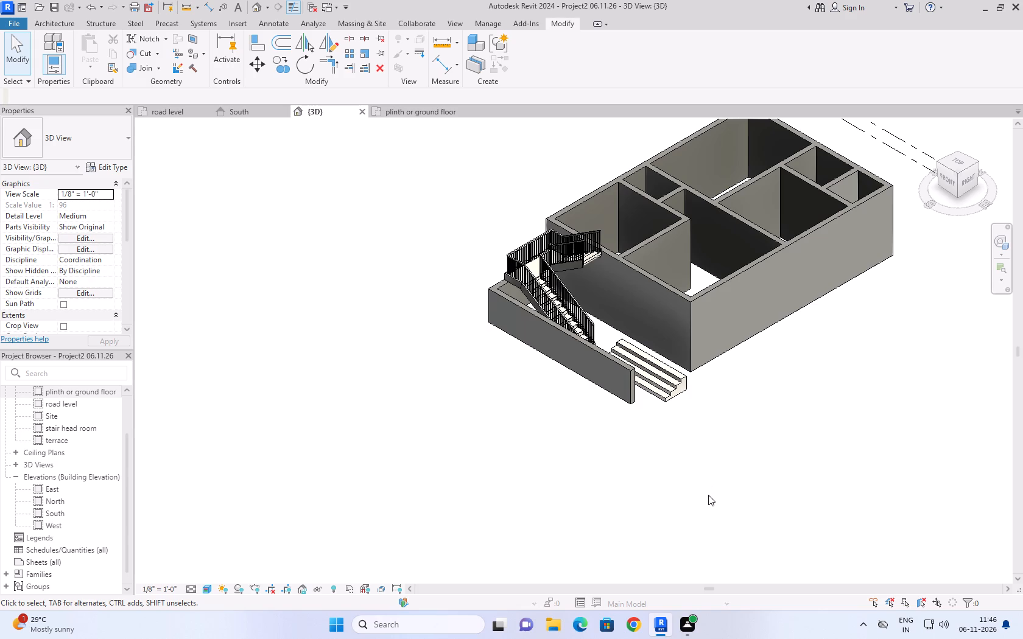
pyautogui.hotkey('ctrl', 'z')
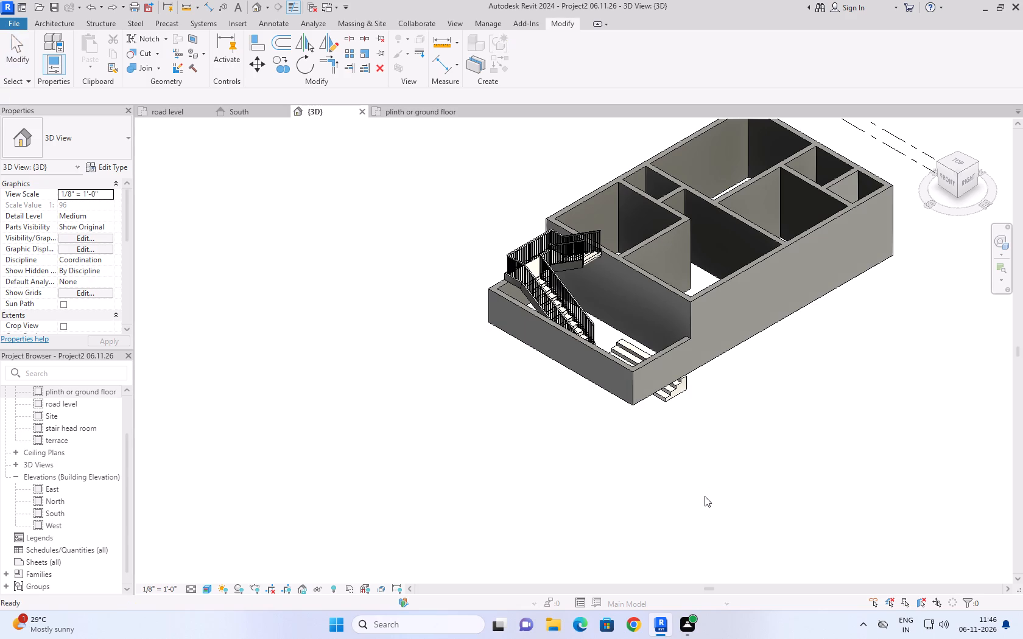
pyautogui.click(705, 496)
# Set the unconnected height of the low side wall beside the entrance steps to 2'.
pyautogui.click(649, 361)
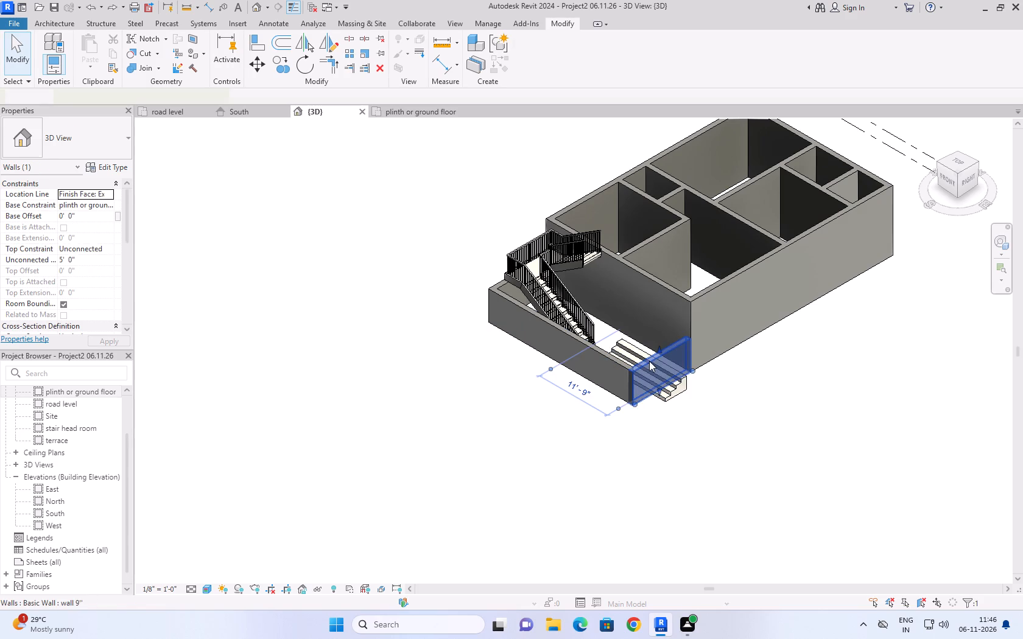
pyautogui.click(89, 259)
pyautogui.write("2'")
pyautogui.click(111, 340)
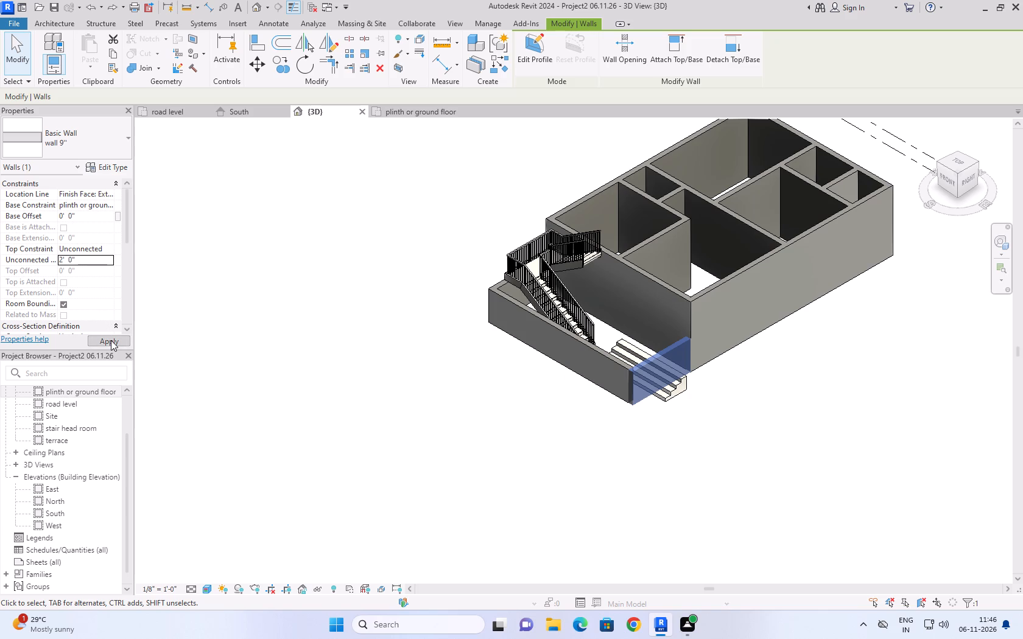
pyautogui.click(428, 341)
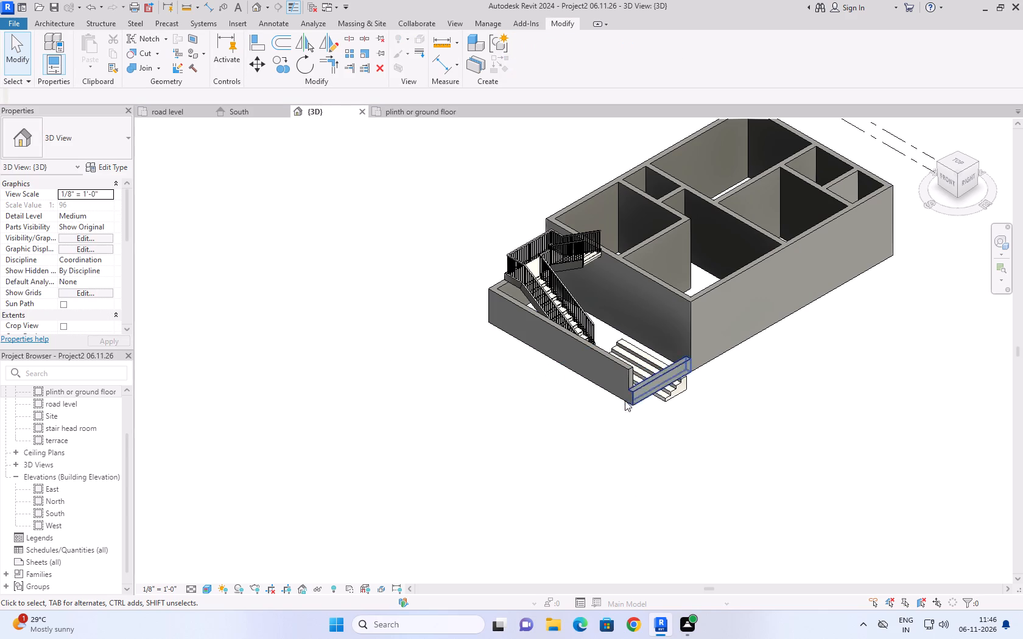
# Set the unconnected height of the front boundary wall by the staircase to 2'.
pyautogui.click(617, 366)
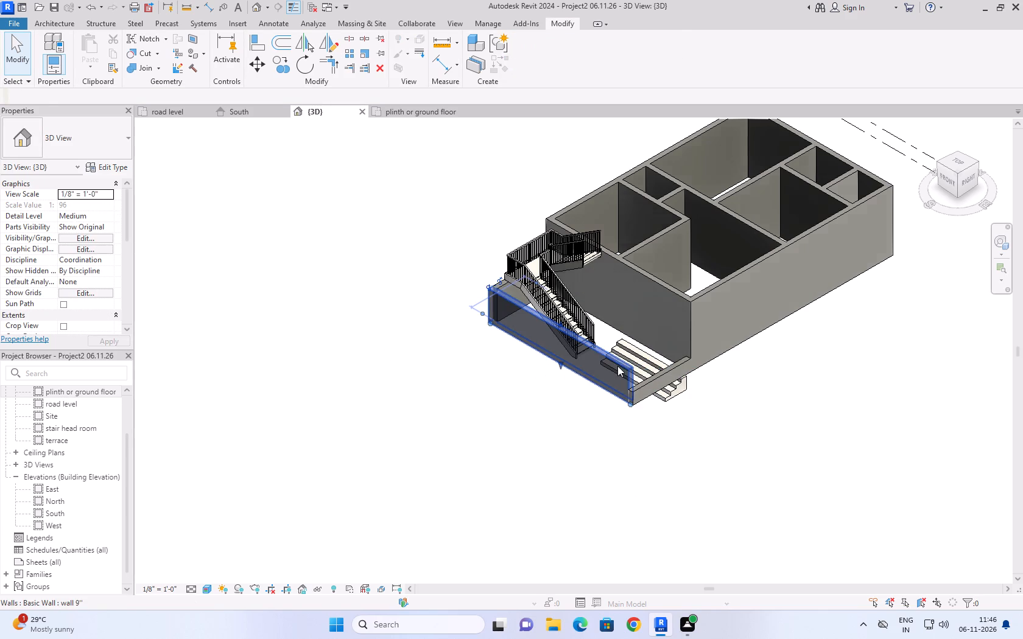
pyautogui.click(98, 257)
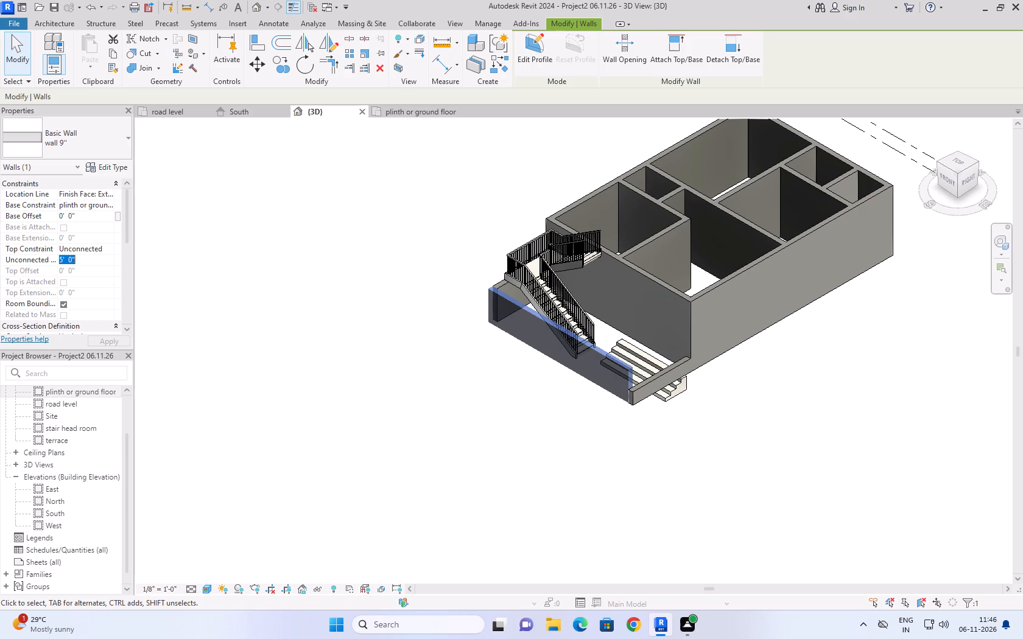
pyautogui.write("2'")
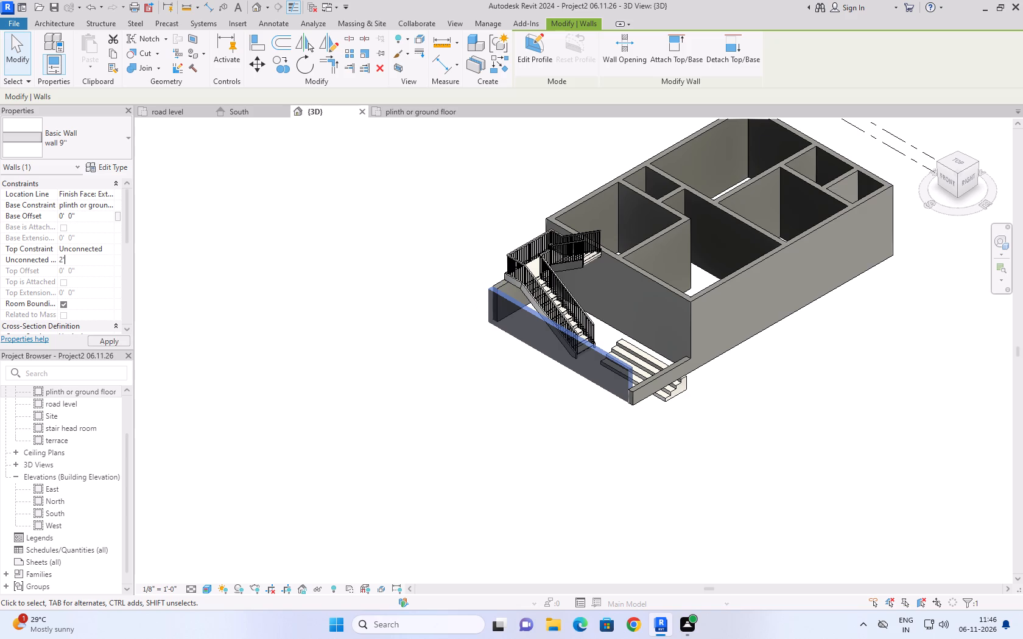
pyautogui.click(723, 425)
# Examine the fit of the entrance steps against the lowered walls and staircase in 3D and from above.
pyautogui.scroll(3, 684, 407)
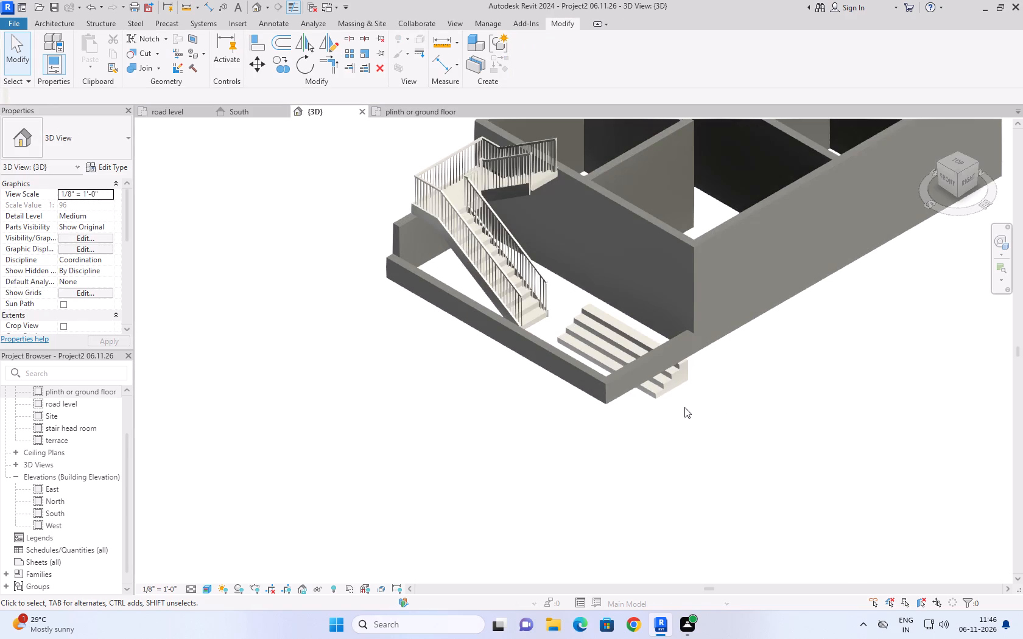
pyautogui.scroll(5, 685, 407)
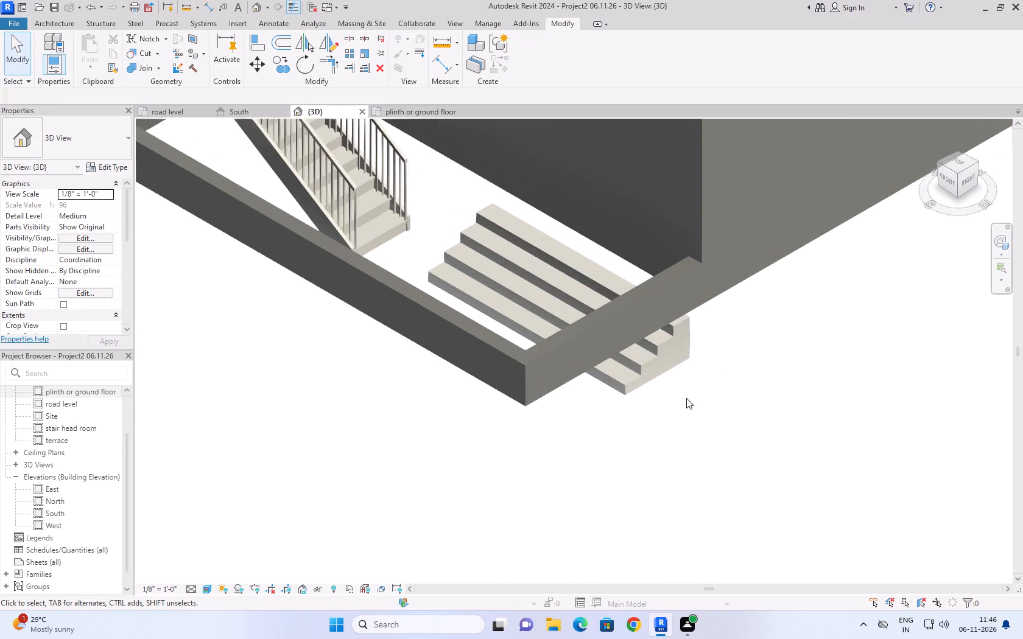
pyautogui.scroll(1, 686, 398)
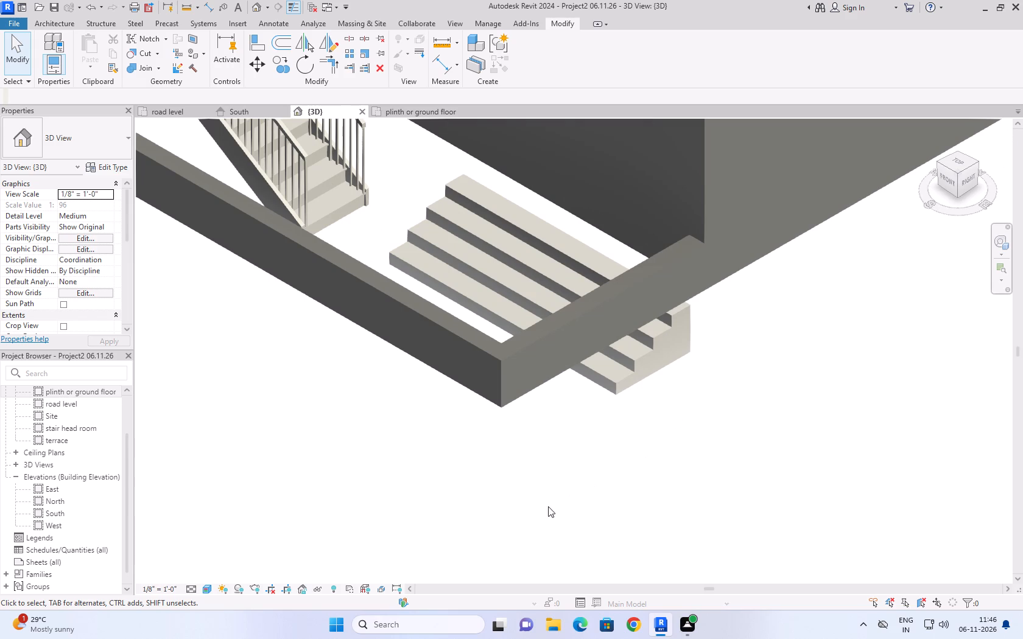
pyautogui.keyDown('shift'); pyautogui.scroll(1, 534, 515); pyautogui.keyUp('shift')
pyautogui.keyDown('shift'); pyautogui.moveTo(537, 515); pyautogui.dragTo(552, 525, button='middle'); pyautogui.keyUp('shift')
pyautogui.scroll(-6, 544, 426)
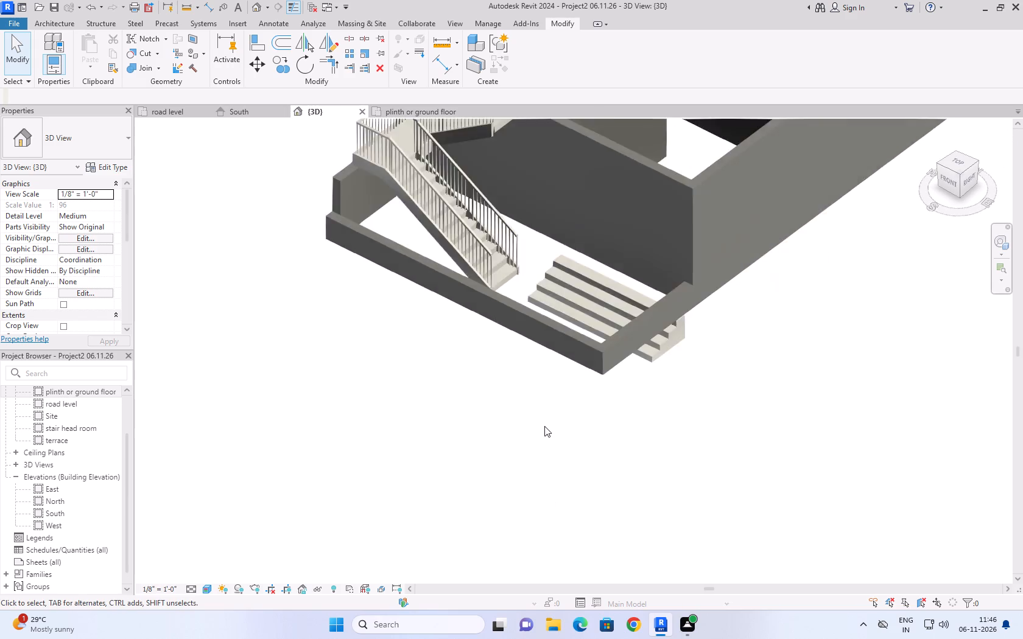
pyautogui.scroll(-3, 544, 426)
pyautogui.keyDown('shift'); pyautogui.moveTo(487, 439); pyautogui.dragTo(572, 537, button='middle'); pyautogui.keyUp('shift')
pyautogui.moveTo(566, 258); pyautogui.dragTo(550, 298, button='middle')
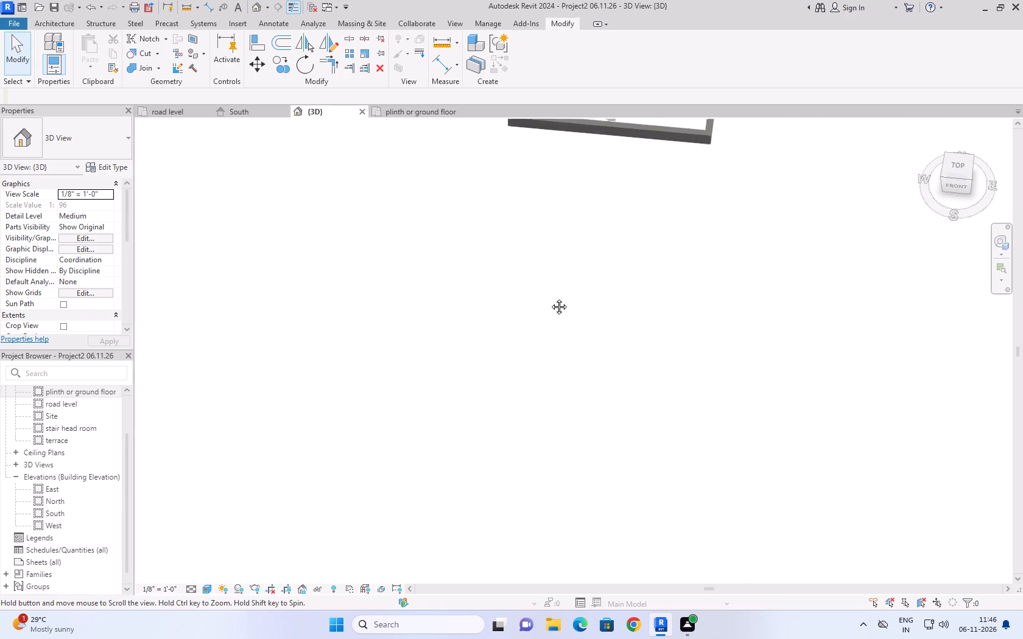
pyautogui.moveTo(550, 298); pyautogui.dragTo(494, 456, button='middle')
pyautogui.scroll(8, 579, 259)
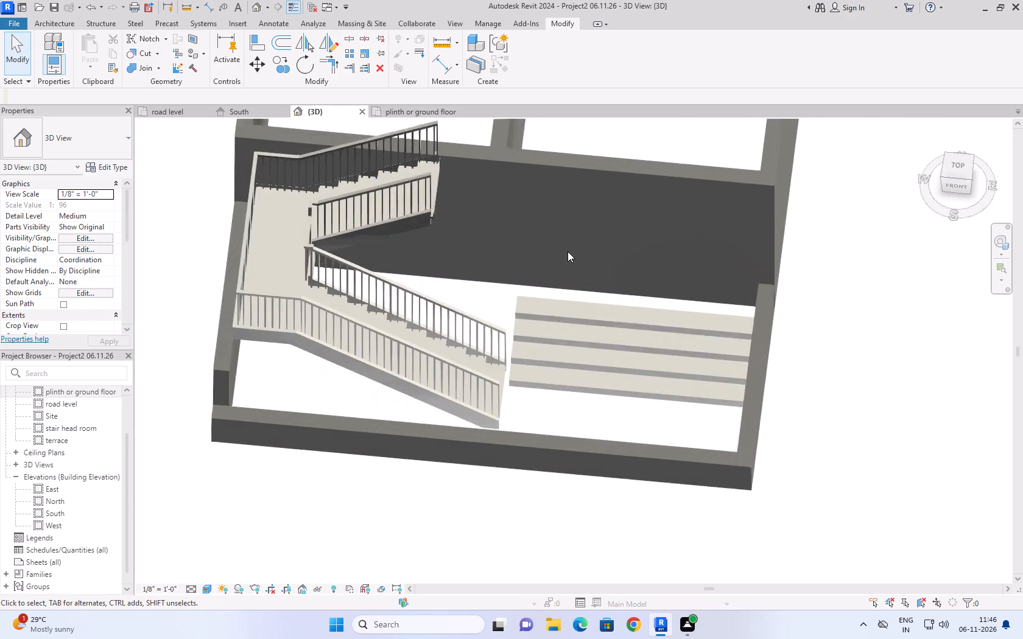
pyautogui.scroll(1, 568, 251)
pyautogui.click(575, 341)
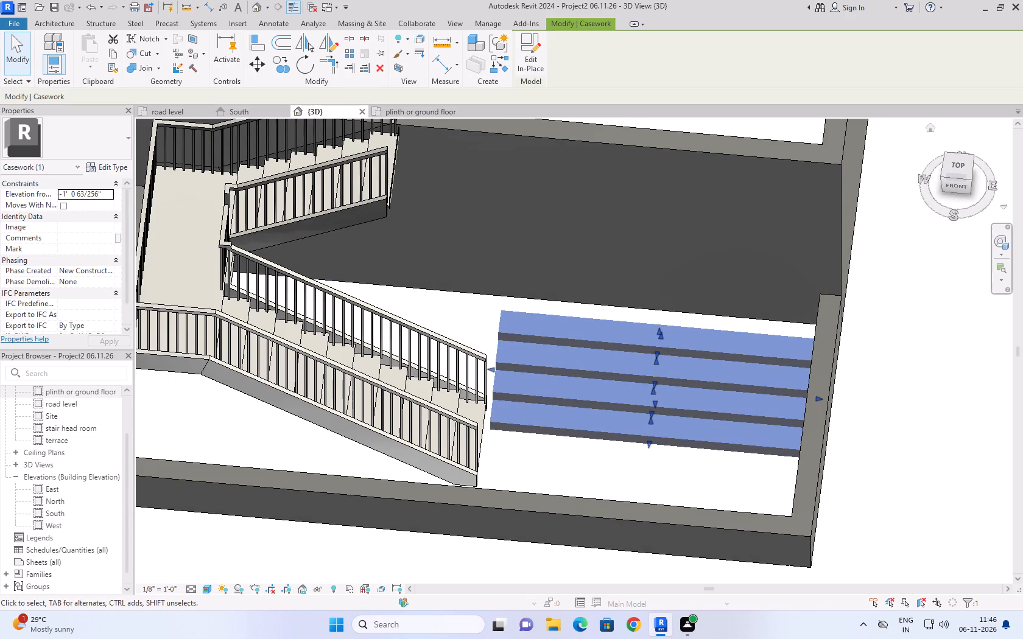
pyautogui.click(955, 163)
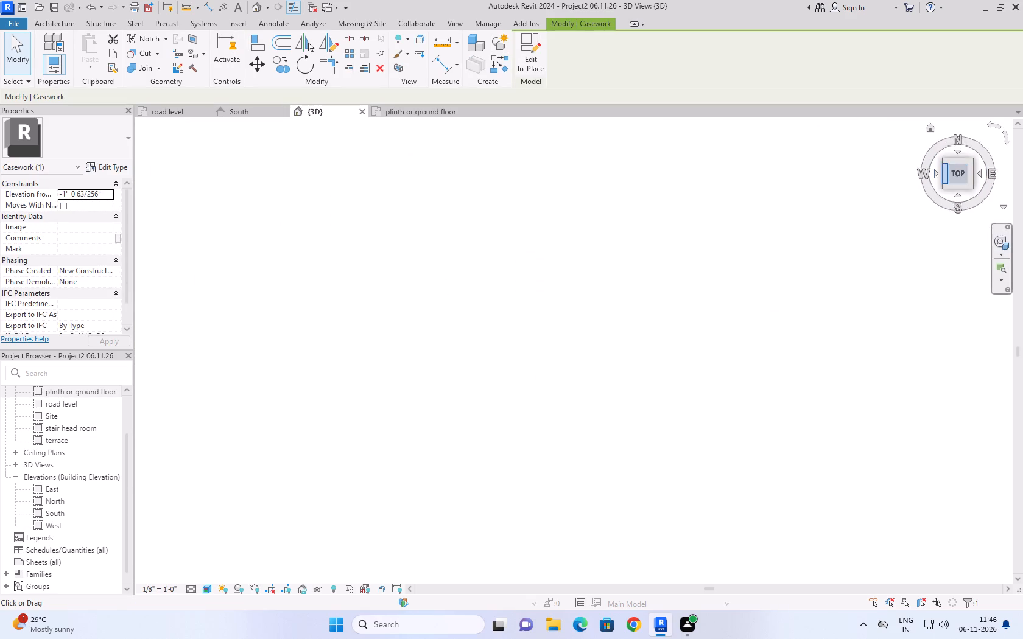
pyautogui.scroll(-1, 640, 490)
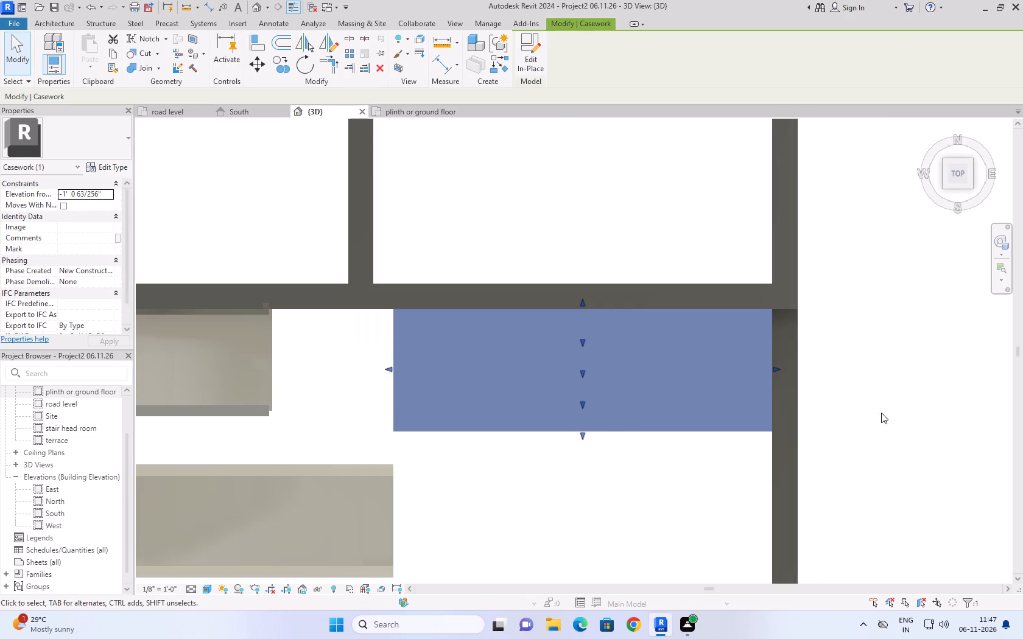
pyautogui.click(881, 337)
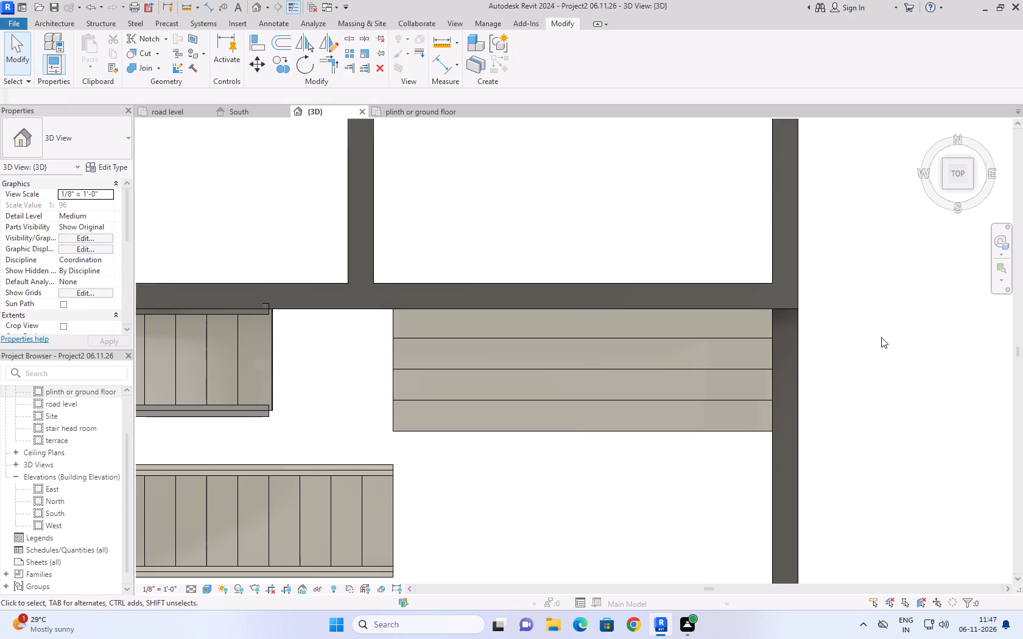
pyautogui.click(932, 127)
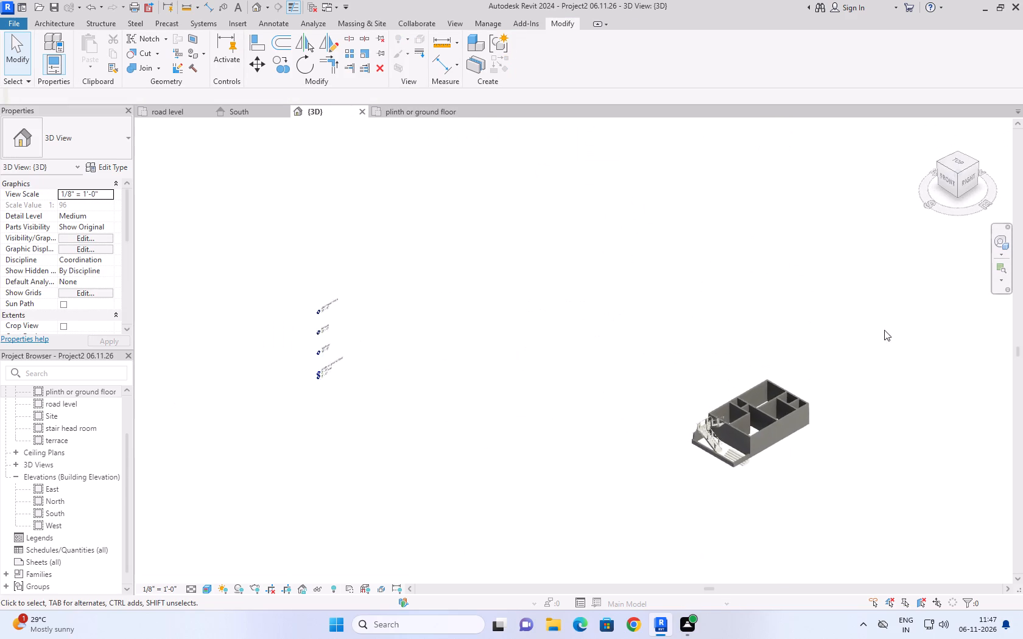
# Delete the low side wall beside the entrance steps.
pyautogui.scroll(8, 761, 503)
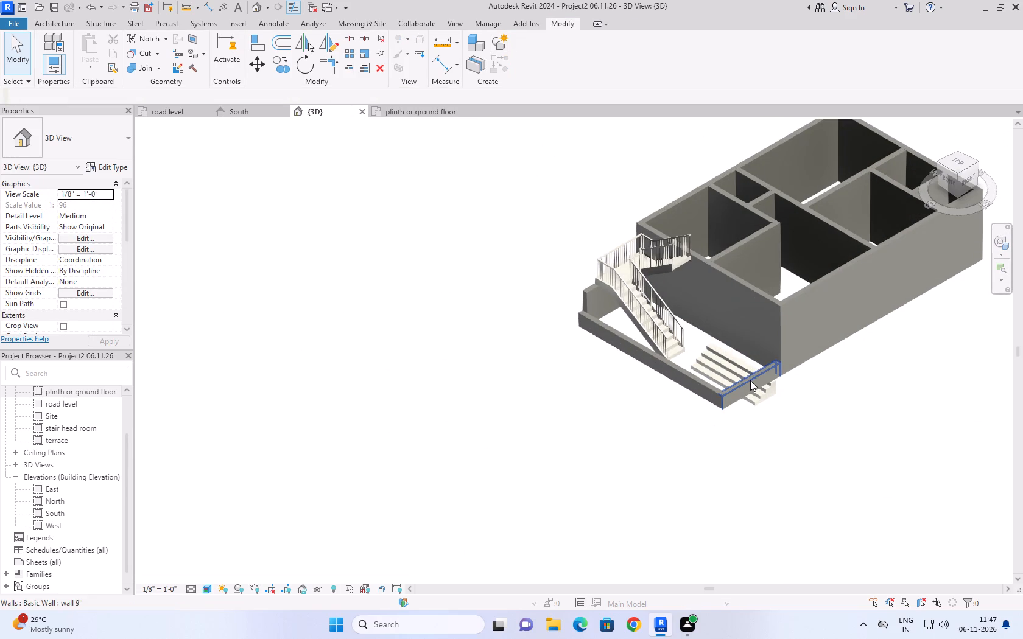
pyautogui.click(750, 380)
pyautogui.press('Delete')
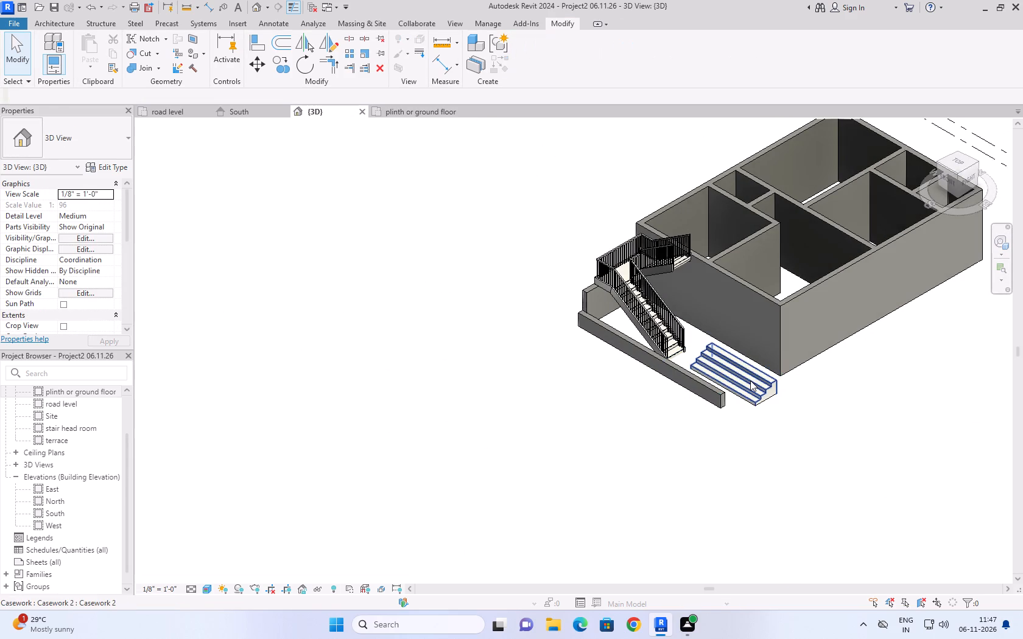
# Examine the entrance steps' position against the main house wall and staircase in 3D with the side wall removed.
pyautogui.scroll(7, 750, 380)
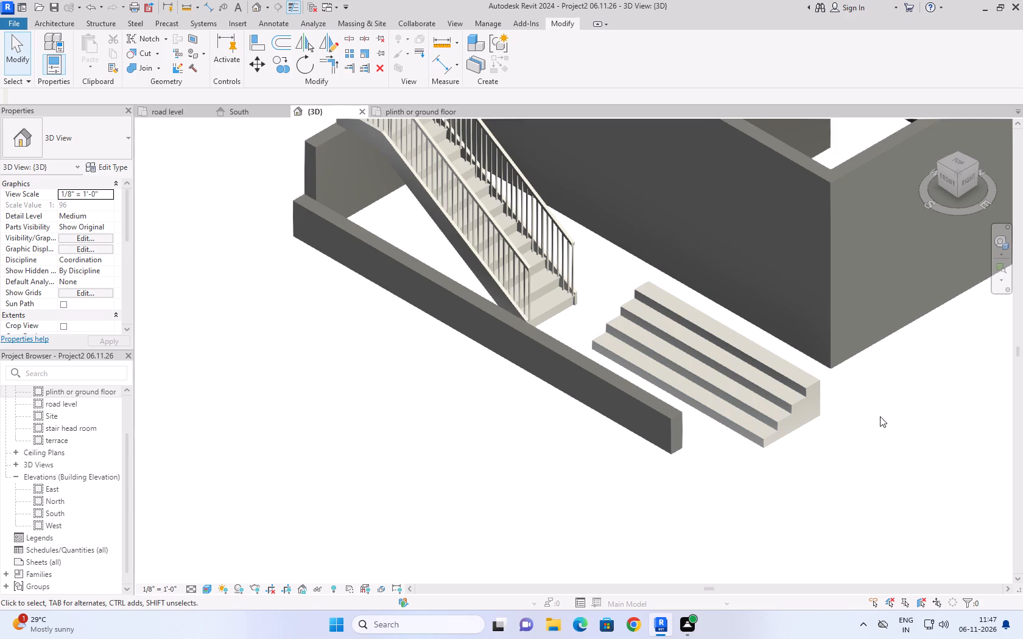
pyautogui.keyDown('shift'); pyautogui.moveTo(880, 416); pyautogui.dragTo(835, 417, button='middle'); pyautogui.keyUp('shift')
pyautogui.scroll(-5, 826, 330)
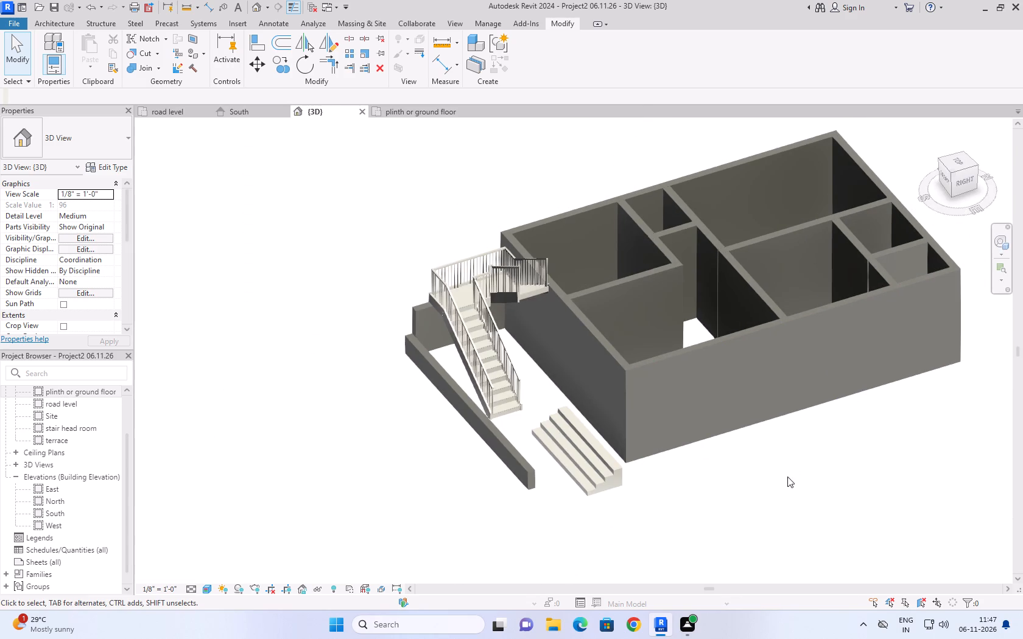
pyautogui.keyDown('shift'); pyautogui.moveTo(753, 488); pyautogui.dragTo(707, 492, button='middle'); pyautogui.keyUp('shift')
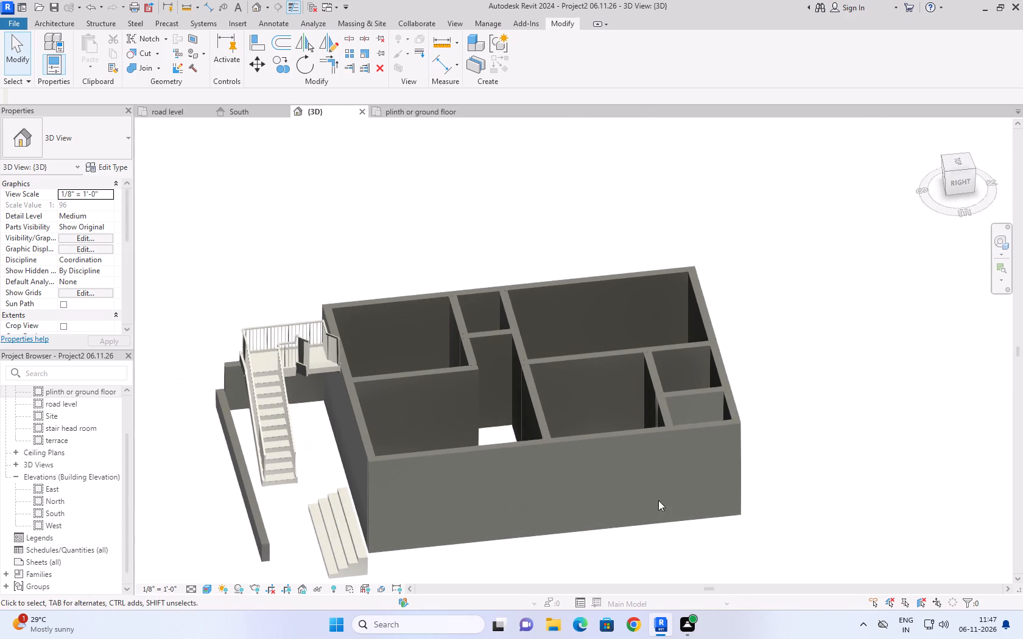
pyautogui.moveTo(300, 510); pyautogui.dragTo(242, 343, button='middle')
pyautogui.scroll(-1, 288, 439)
pyautogui.keyDown('shift'); pyautogui.moveTo(368, 448); pyautogui.dragTo(354, 449, button='middle'); pyautogui.keyUp('shift')
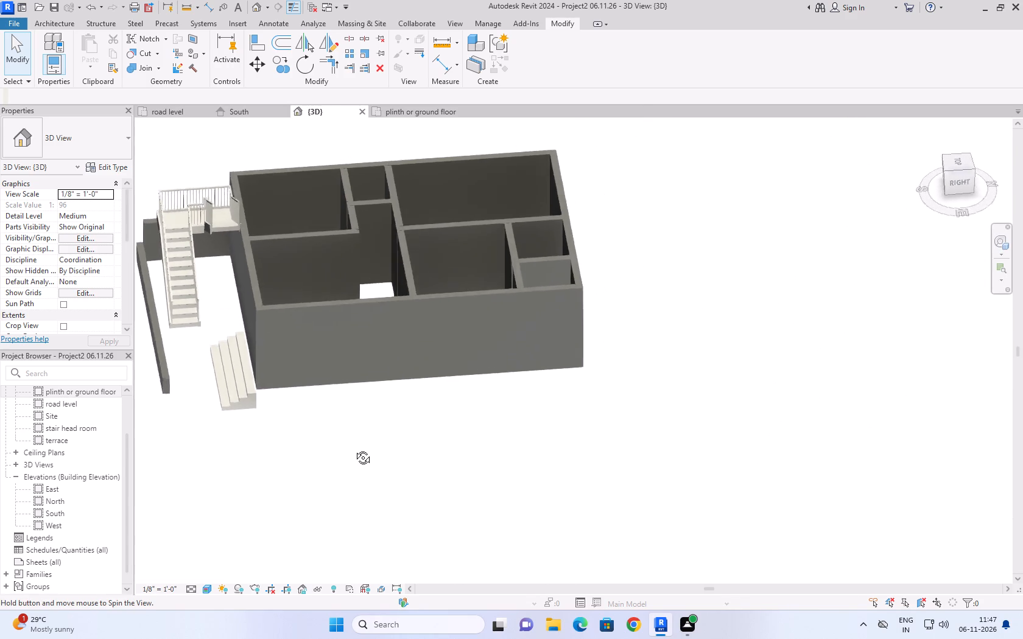
pyautogui.keyDown('shift'); pyautogui.moveTo(354, 449); pyautogui.dragTo(342, 442, button='middle'); pyautogui.keyUp('shift')
pyautogui.moveTo(374, 434); pyautogui.dragTo(586, 405, button='middle')
pyautogui.scroll(2, 318, 410)
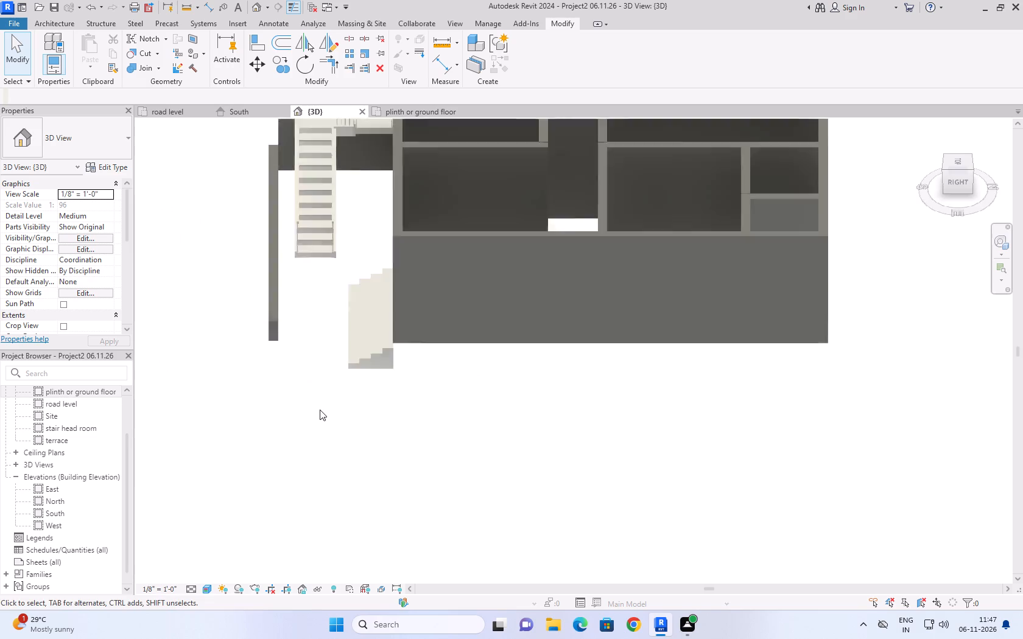
pyautogui.scroll(6, 320, 410)
pyautogui.moveTo(365, 400); pyautogui.dragTo(428, 497, button='middle')
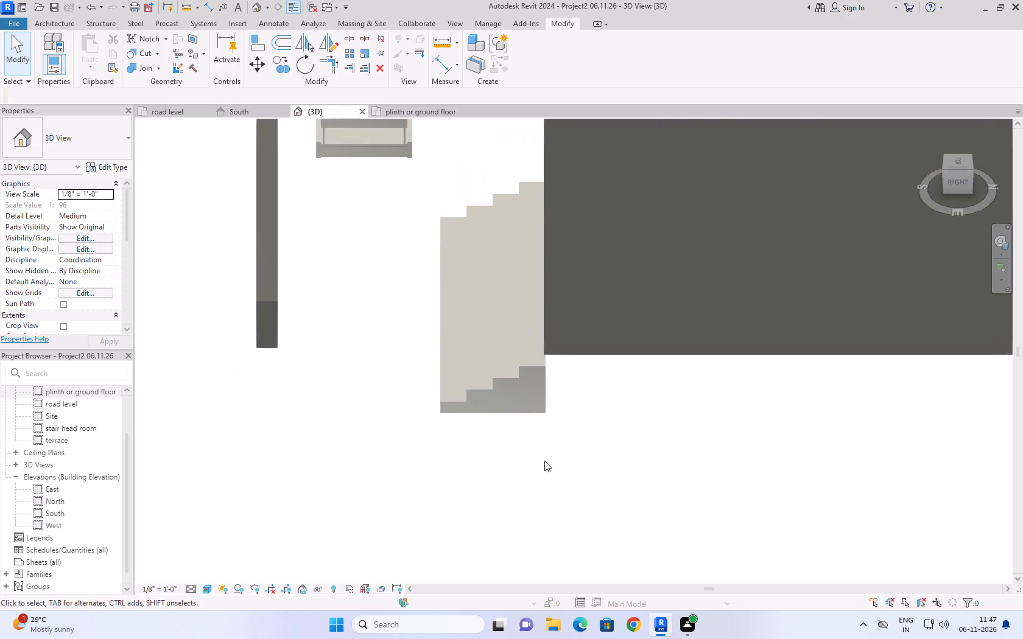
pyautogui.click(544, 363)
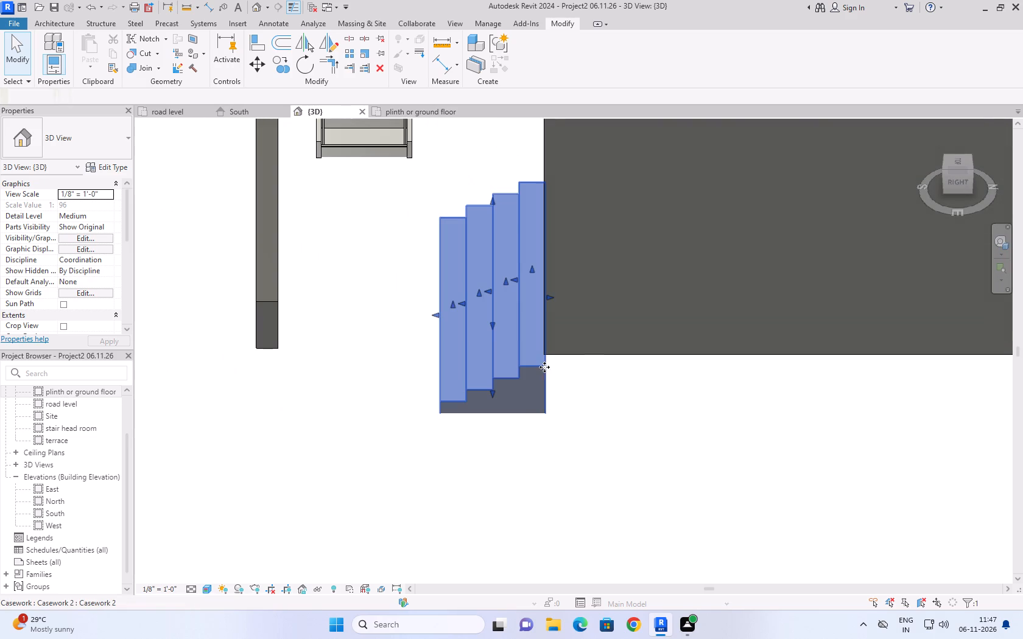
pyautogui.click(392, 456)
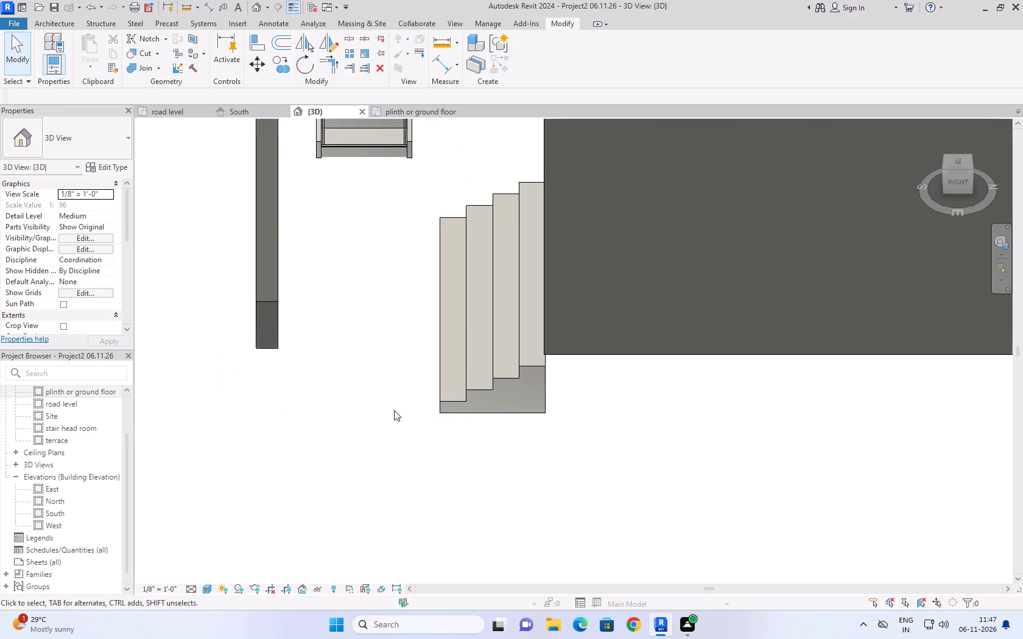
pyautogui.click(929, 131)
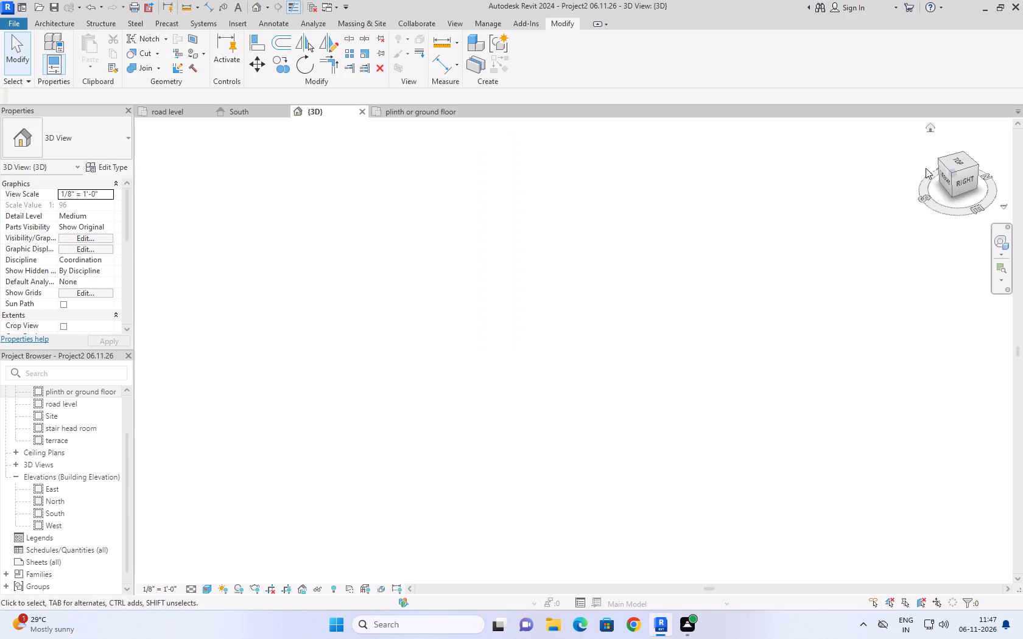
pyautogui.scroll(4, 703, 470)
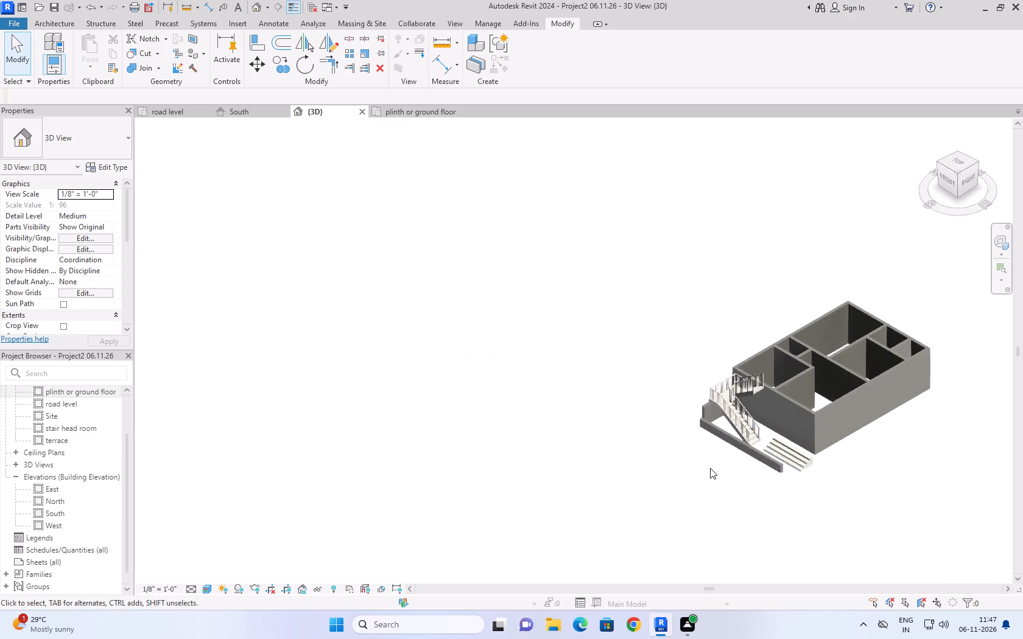
pyautogui.scroll(4, 710, 468)
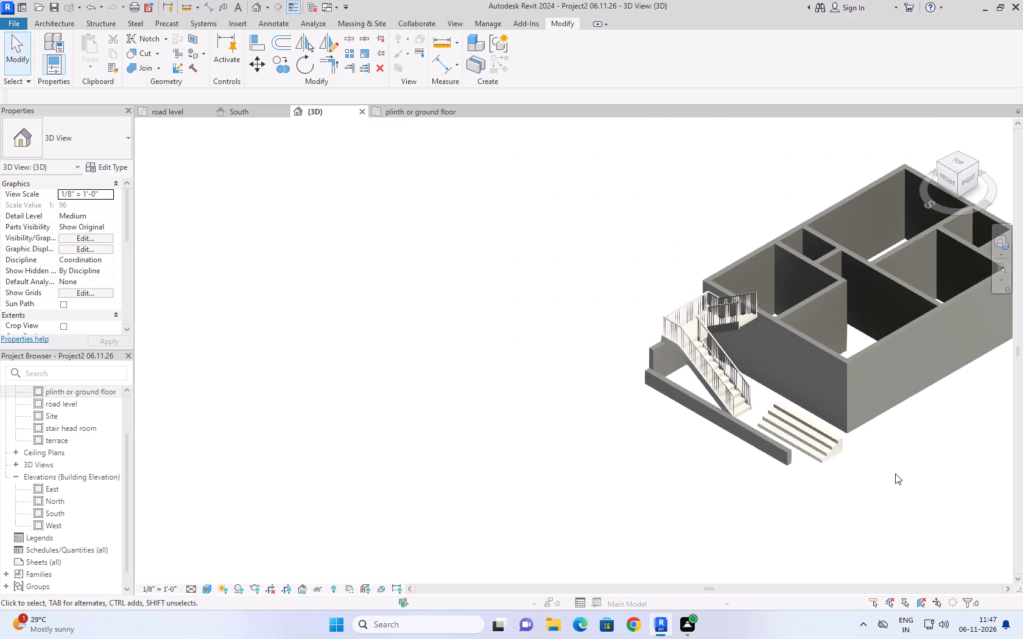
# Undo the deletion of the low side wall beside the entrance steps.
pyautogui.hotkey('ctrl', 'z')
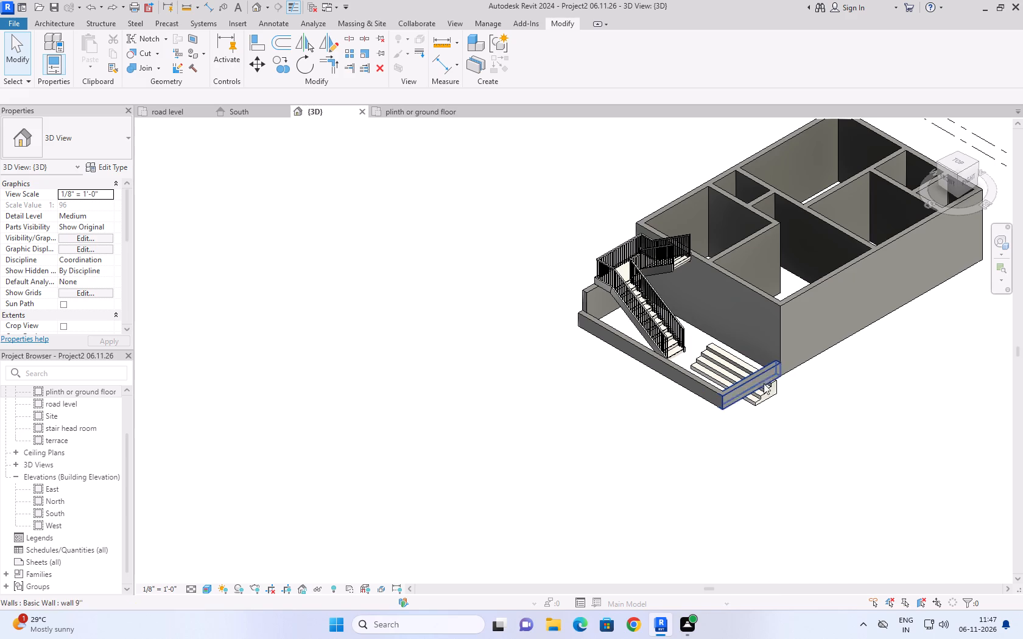
# Examine the entrance steps' alignment with the staircase and surrounding walls from above and in 3D.
pyautogui.click(963, 159)
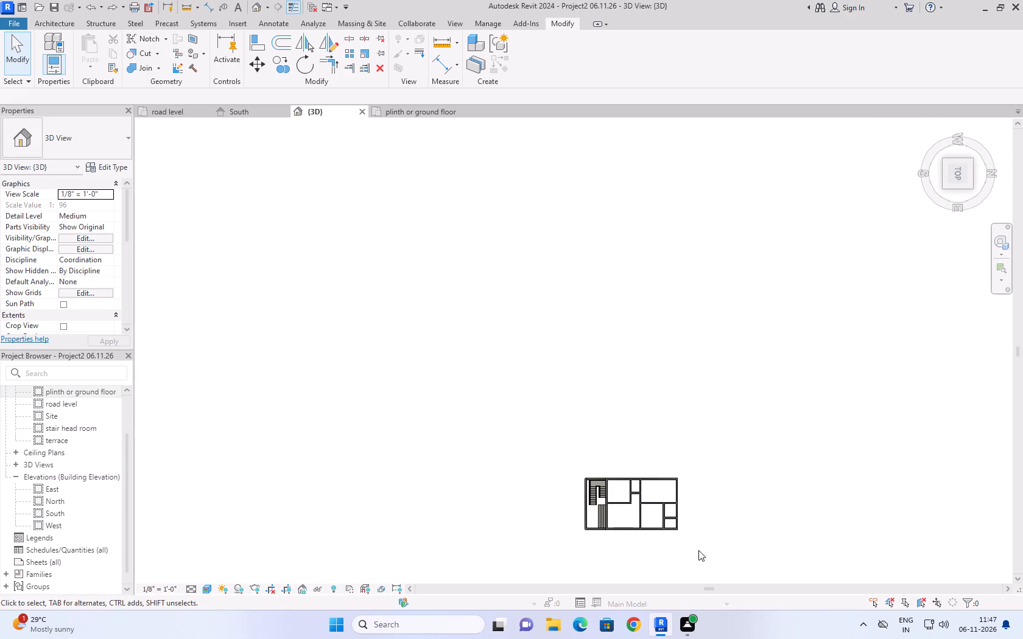
pyautogui.scroll(5, 698, 550)
pyautogui.scroll(4, 603, 472)
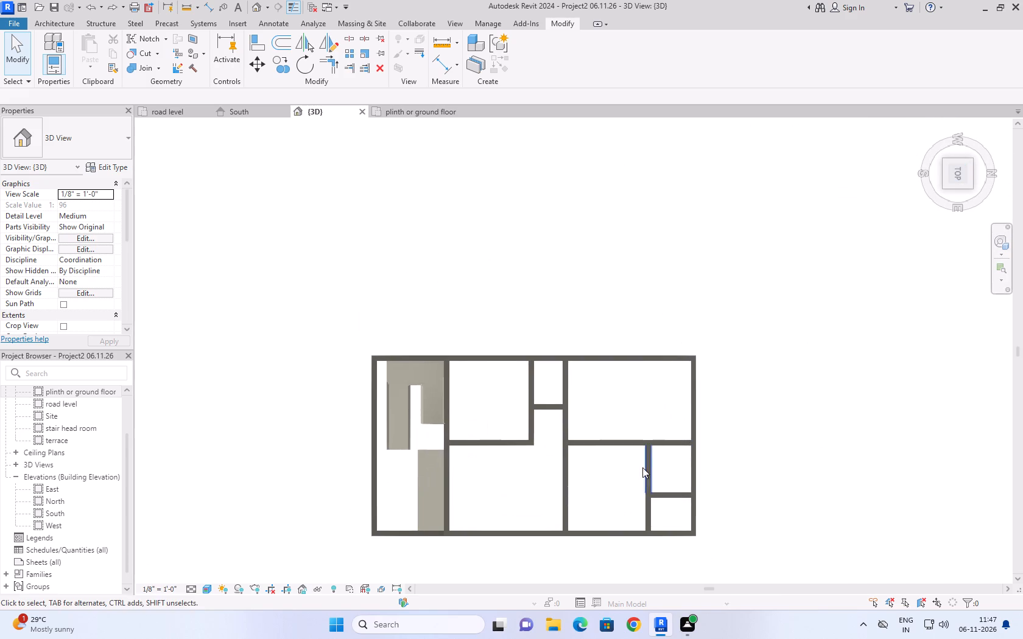
pyautogui.scroll(1, 426, 466)
pyautogui.scroll(4, 339, 496)
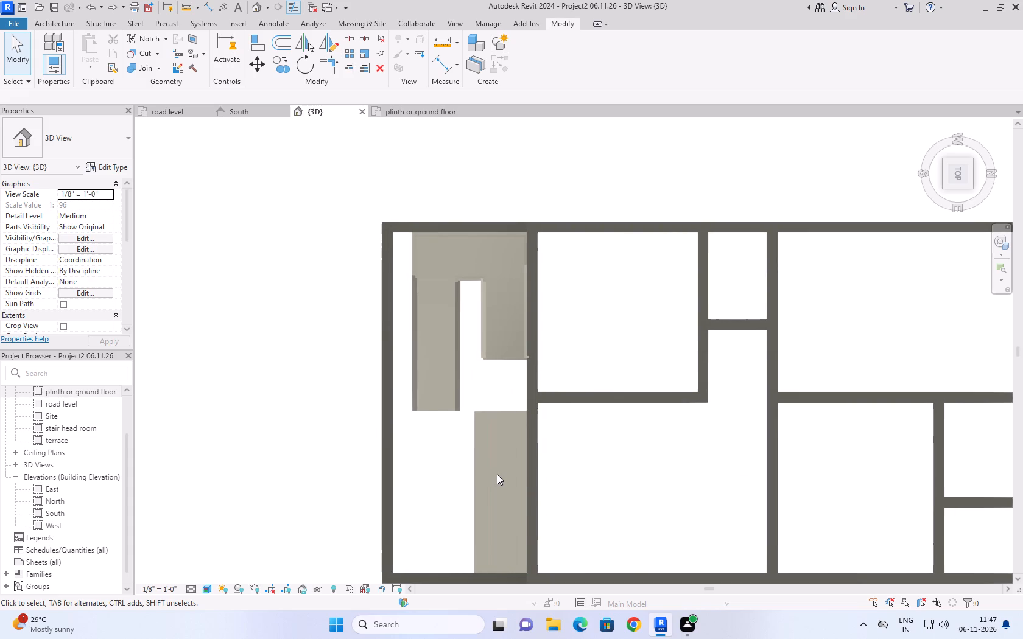
pyautogui.click(516, 409)
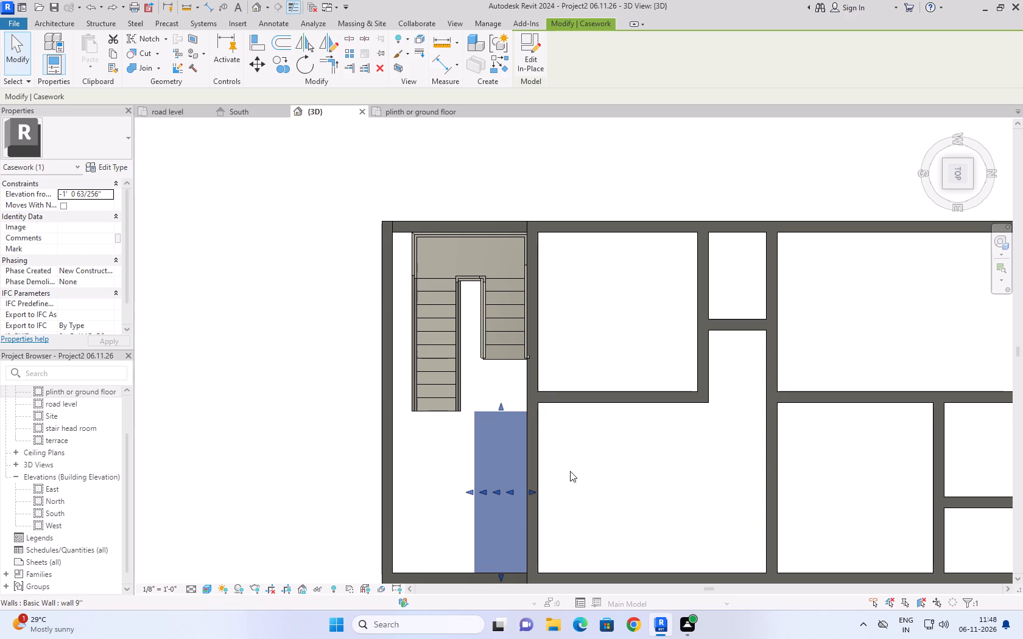
pyautogui.click(617, 499)
pyautogui.scroll(-8, 619, 502)
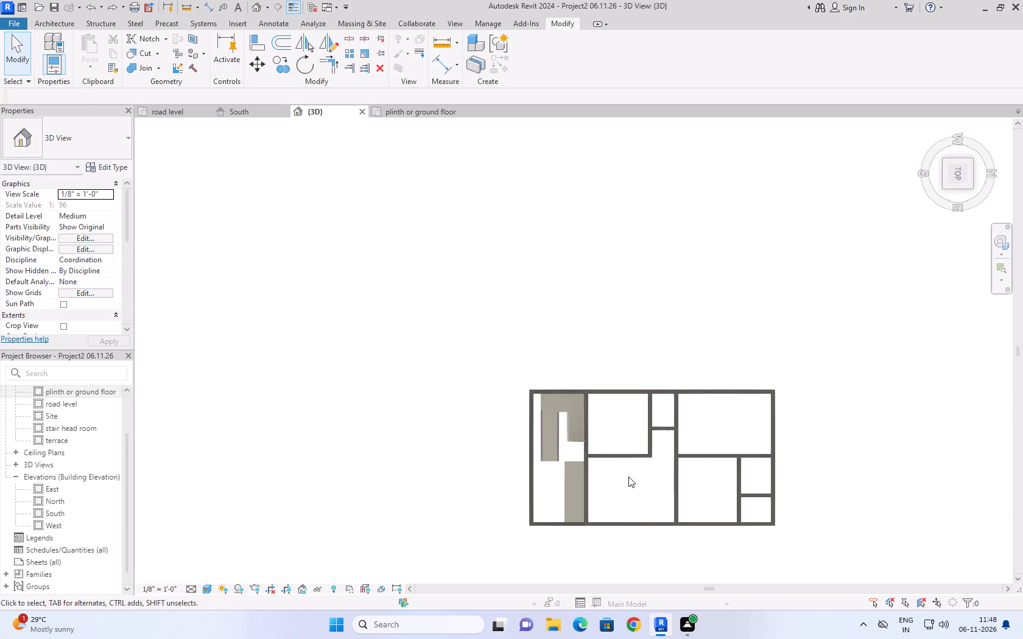
pyautogui.moveTo(627, 477); pyautogui.dragTo(457, 450, button='middle')
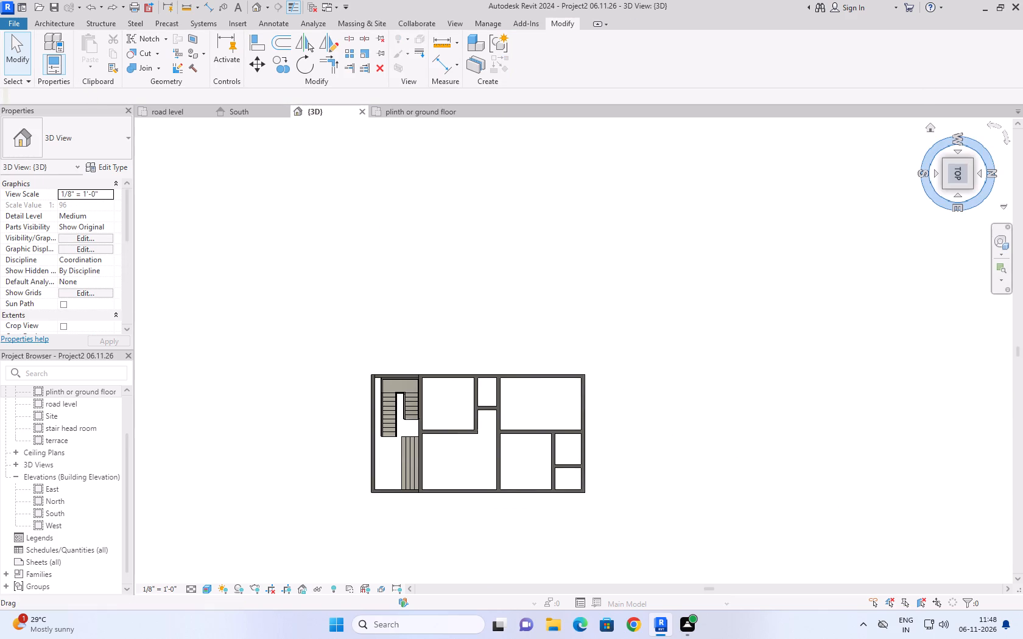
pyautogui.click(927, 128)
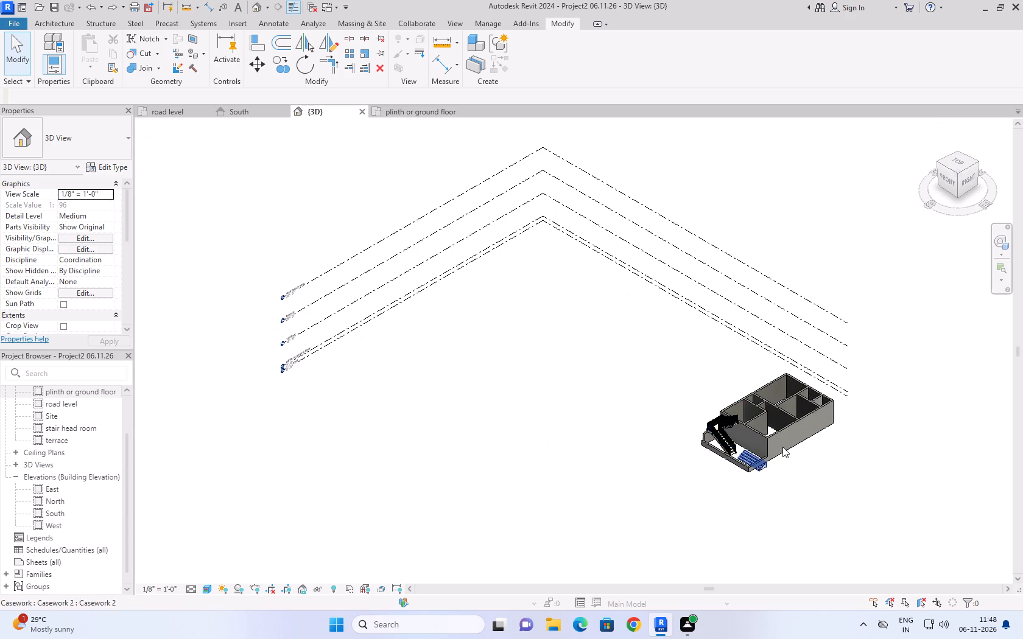
pyautogui.scroll(4, 825, 445)
pyautogui.scroll(3, 683, 511)
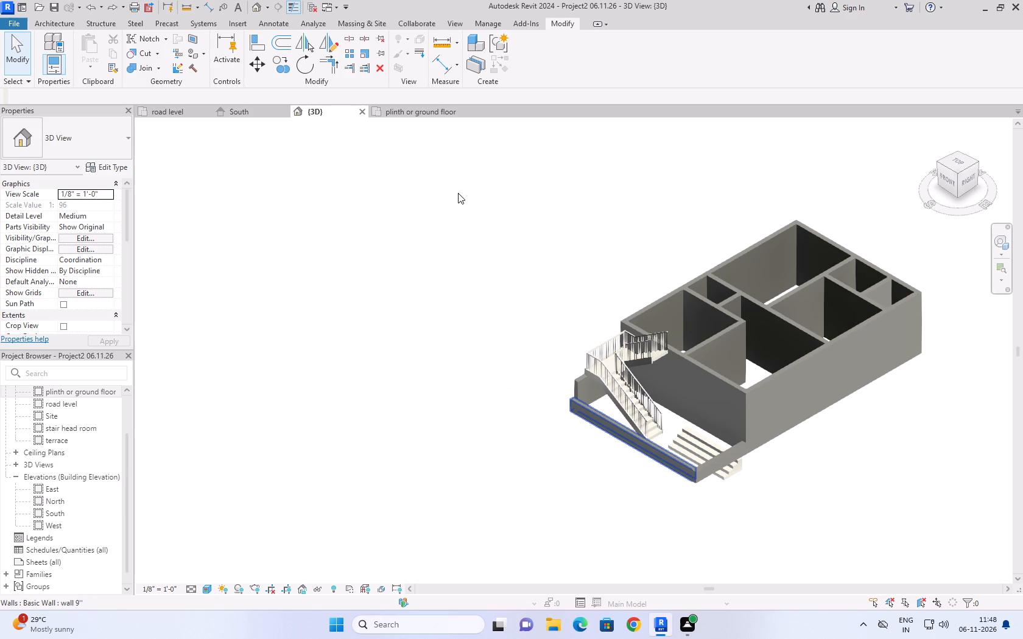
# In the South elevation, raise the entrance steps about 1' so they span from road level to the plinth or ground floor level.
pyautogui.click(241, 117)
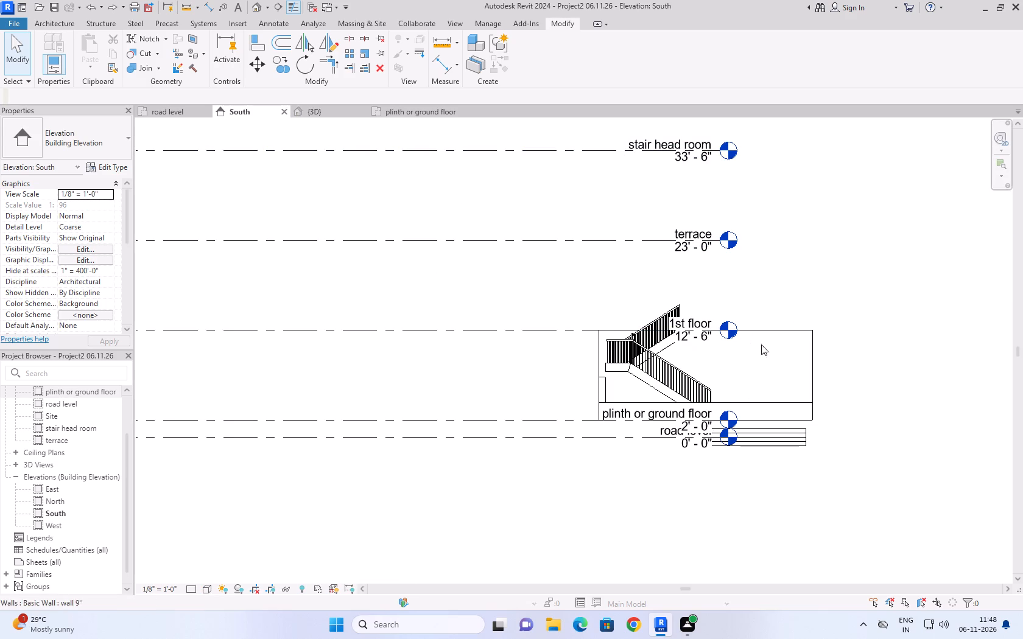
pyautogui.click(775, 467)
pyautogui.scroll(-6, 704, 473)
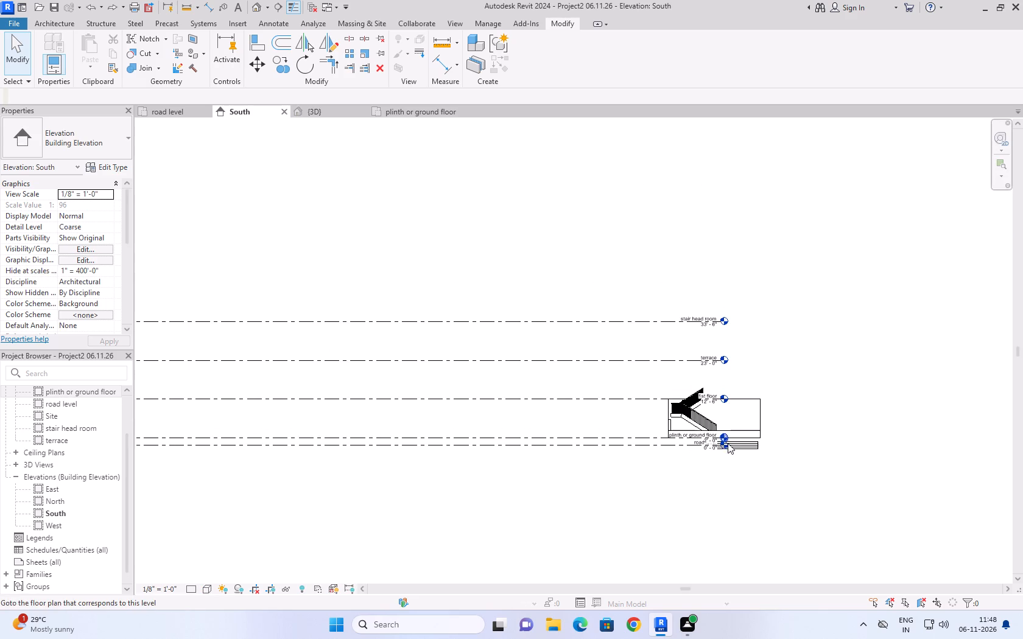
pyautogui.scroll(-3, 493, 455)
pyautogui.scroll(2, 729, 466)
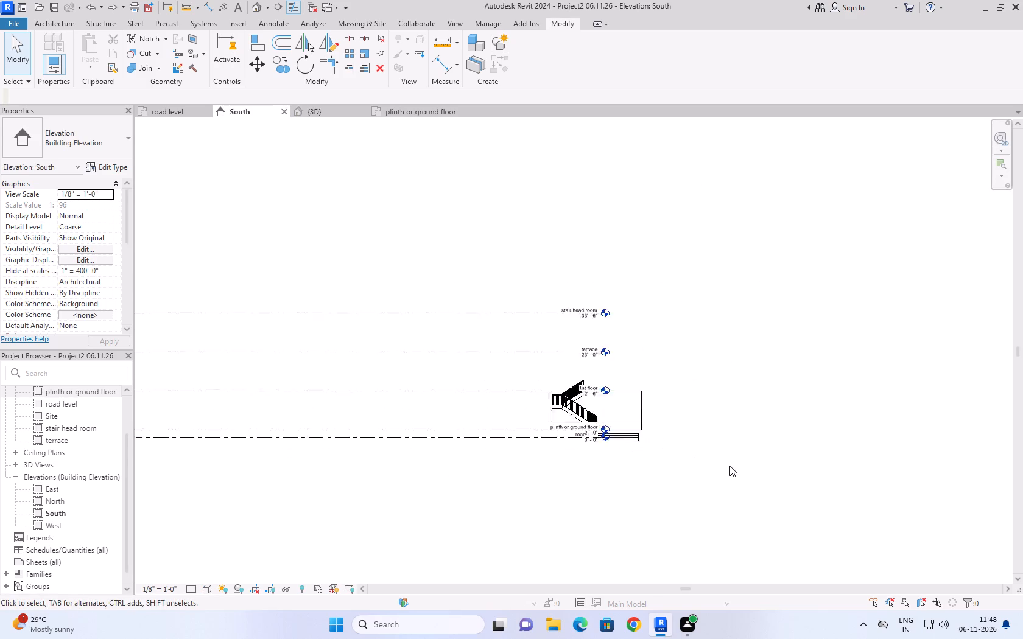
pyautogui.scroll(6, 729, 466)
pyautogui.scroll(4, 438, 464)
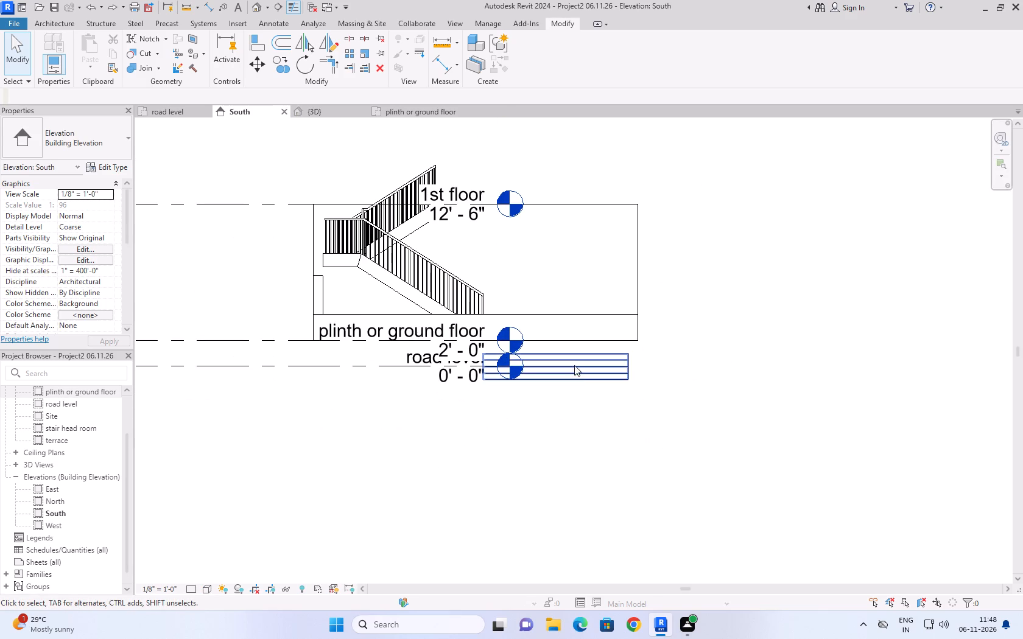
pyautogui.click(579, 358)
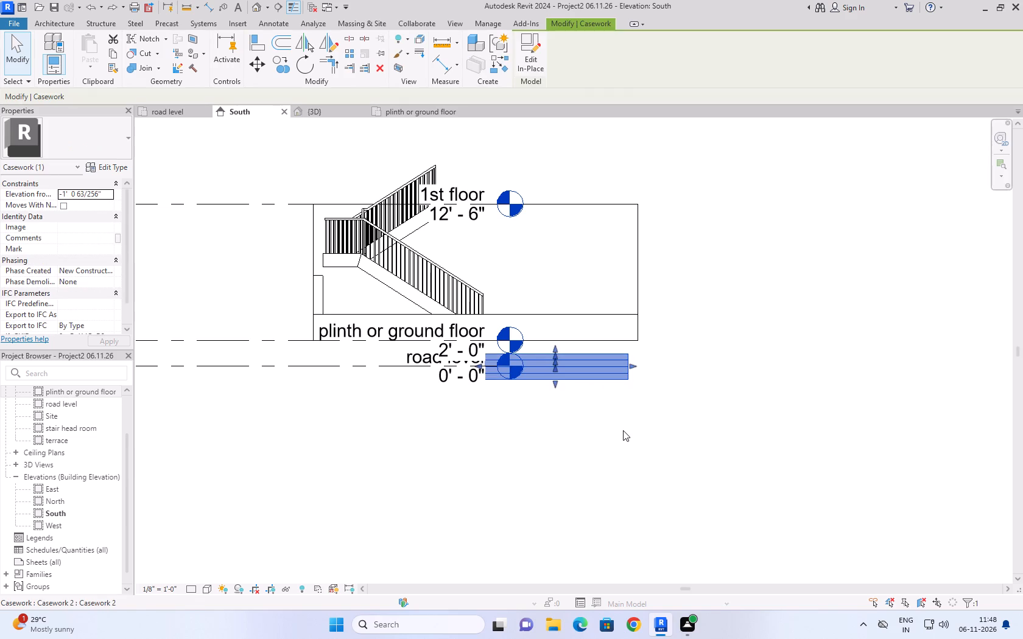
pyautogui.press('Up')
pyautogui.press('Up')
pyautogui.press('Up')
pyautogui.press('Up')
pyautogui.press('Up')
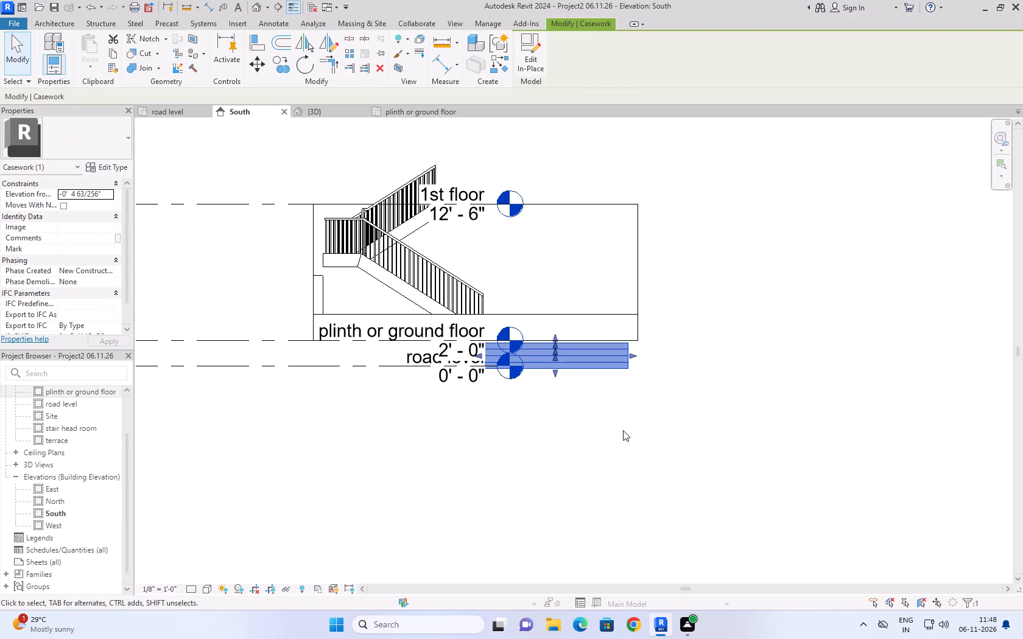
pyautogui.press('Up')
pyautogui.press('Down')
pyautogui.press('Up')
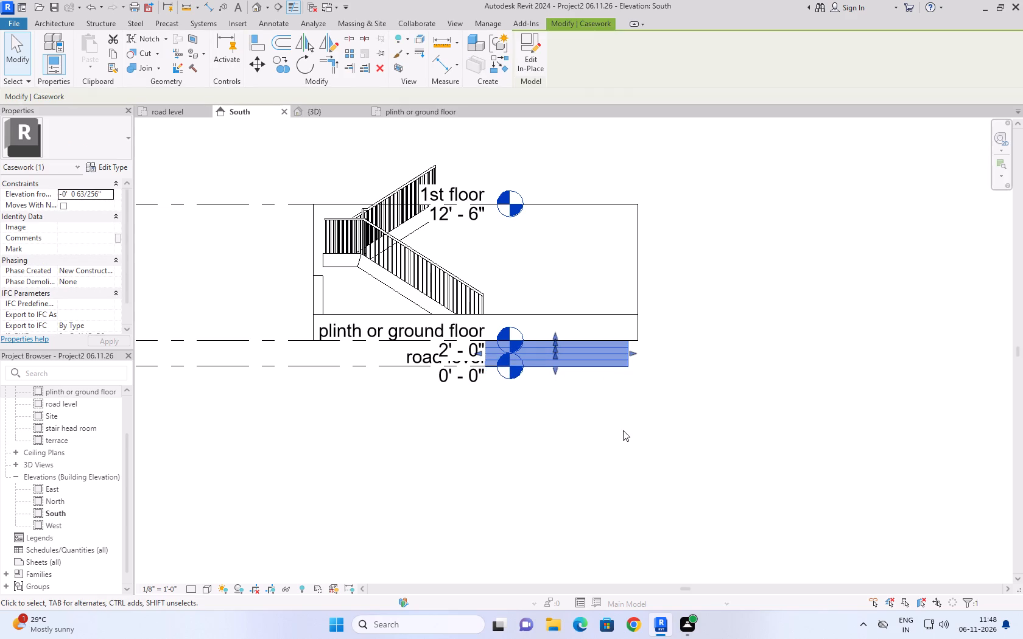
pyautogui.click(600, 438)
# Check the raised entrance steps against the walls in 3D, the plinth or ground floor plan and the South elevation.
pyautogui.click(345, 112)
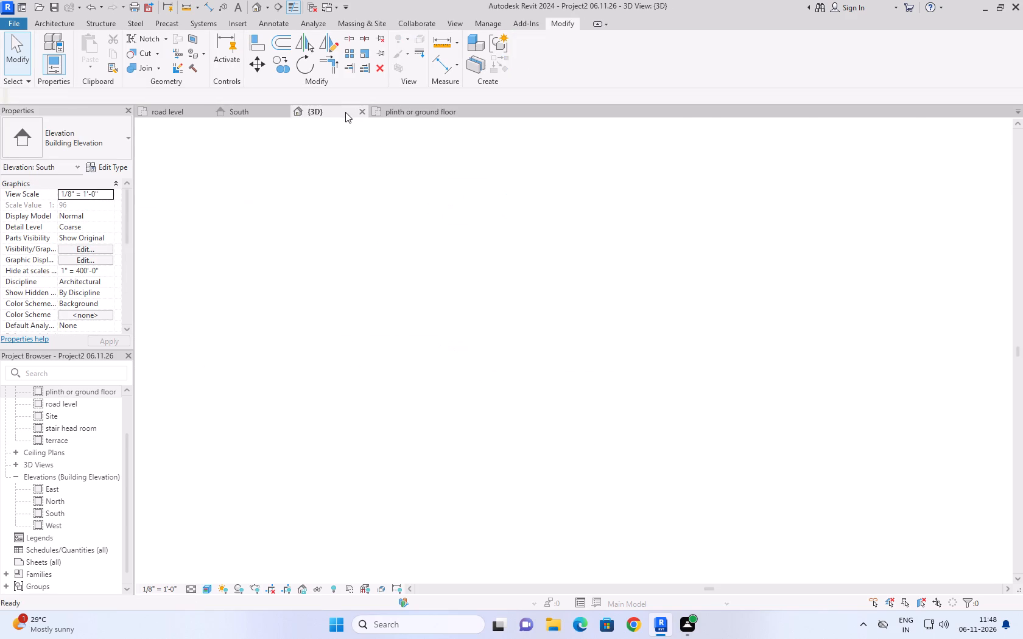
pyautogui.click(784, 472)
pyautogui.scroll(2, 796, 457)
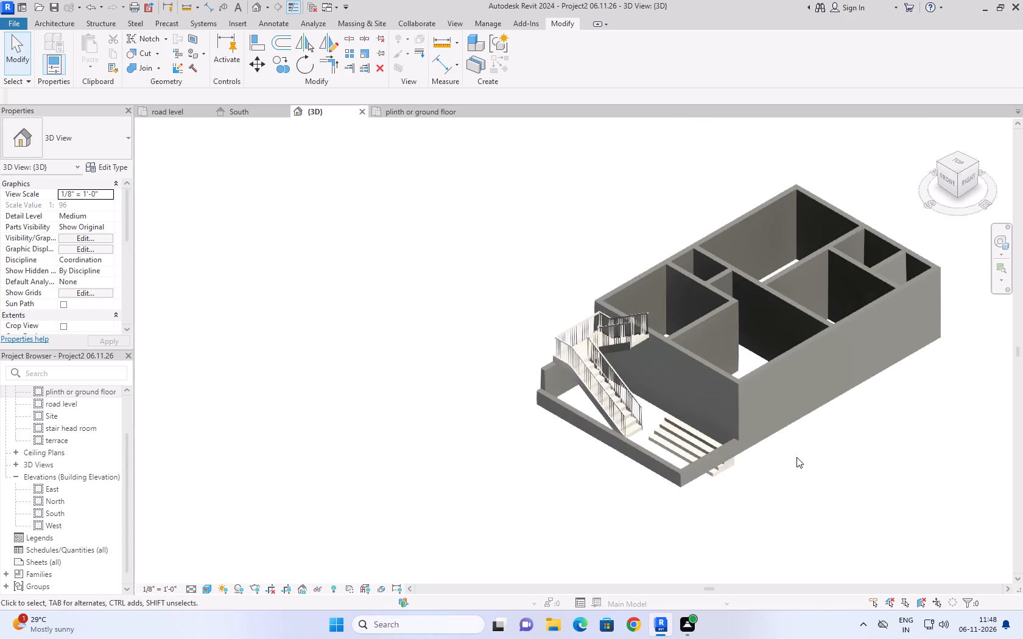
pyautogui.scroll(3, 796, 457)
pyautogui.scroll(4, 647, 427)
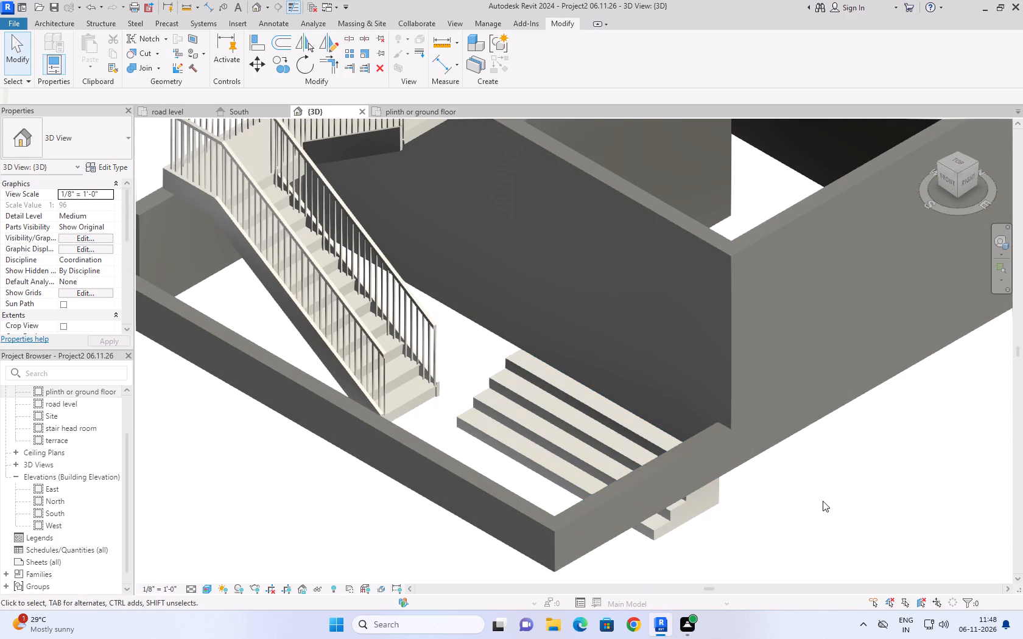
pyautogui.click(429, 111)
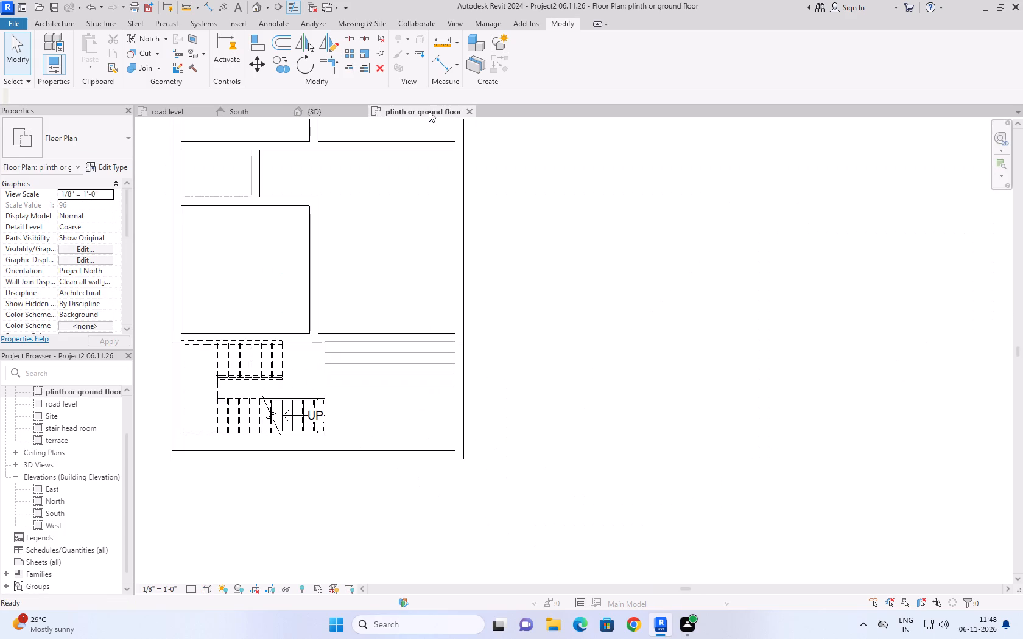
pyautogui.click(624, 257)
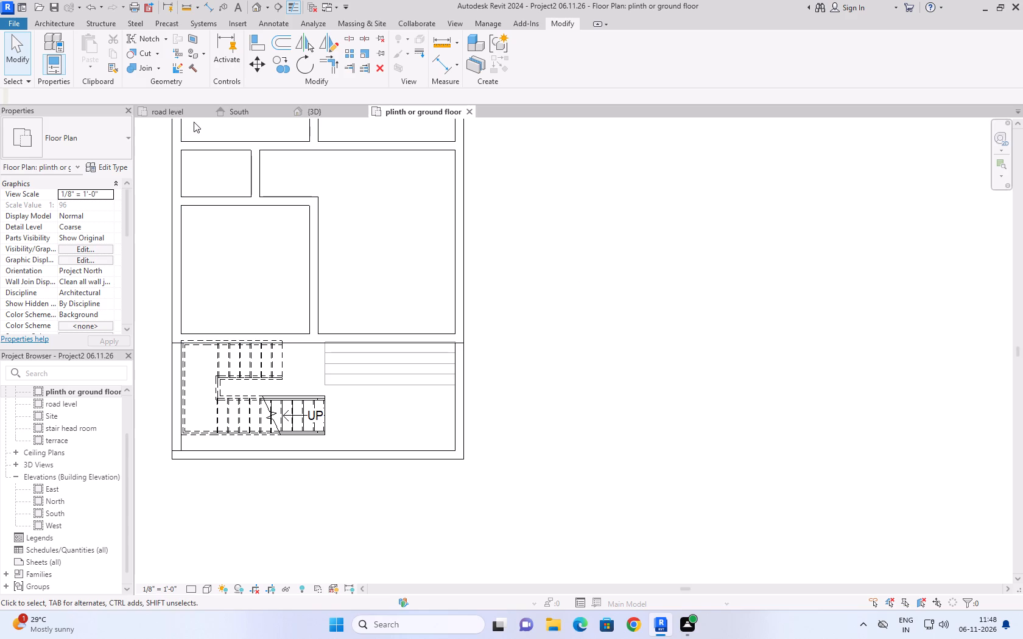
pyautogui.click(249, 113)
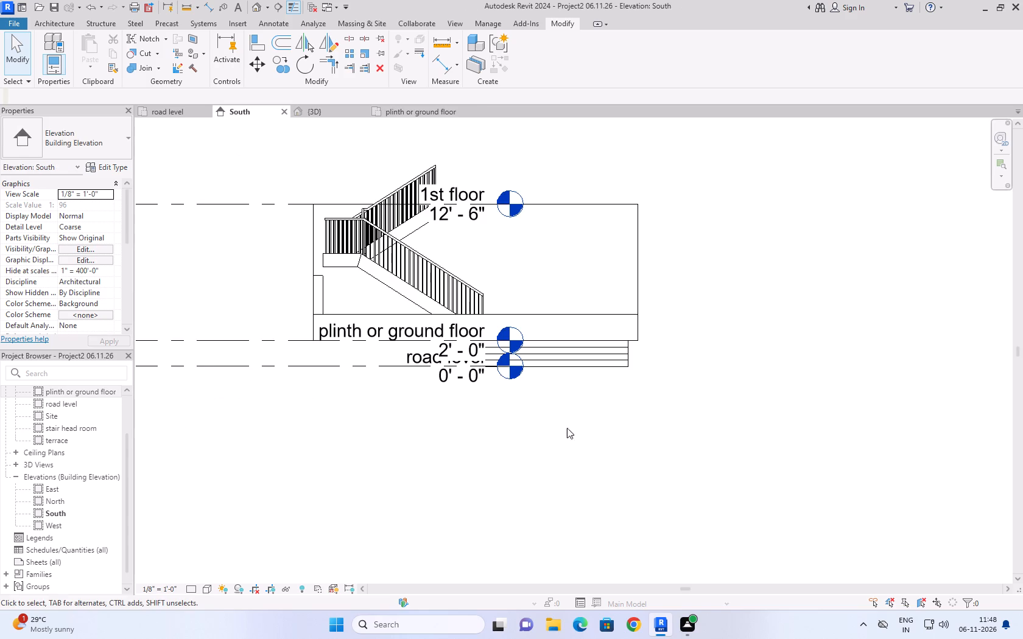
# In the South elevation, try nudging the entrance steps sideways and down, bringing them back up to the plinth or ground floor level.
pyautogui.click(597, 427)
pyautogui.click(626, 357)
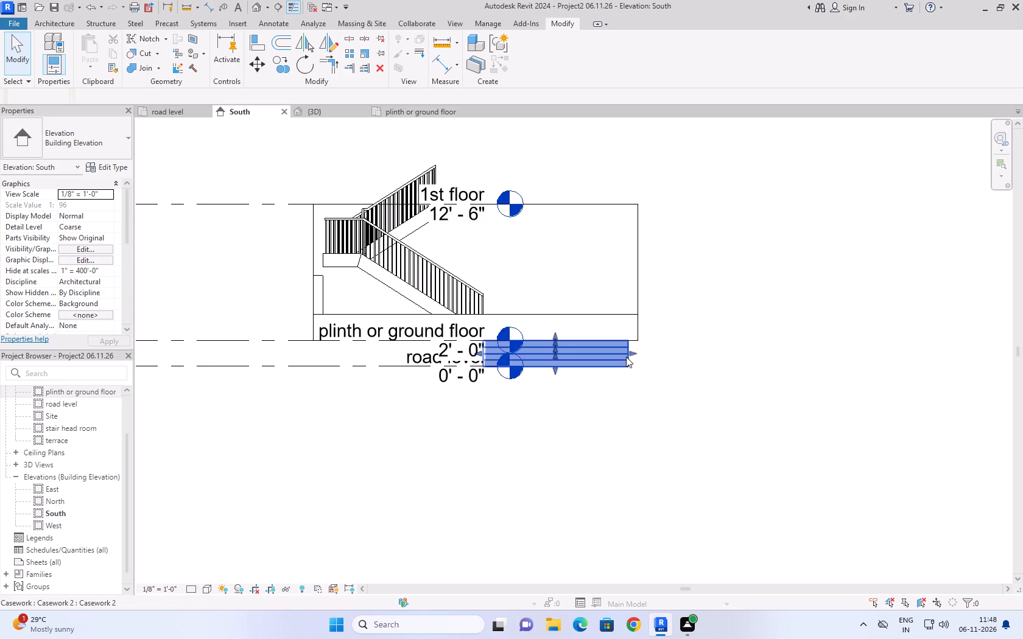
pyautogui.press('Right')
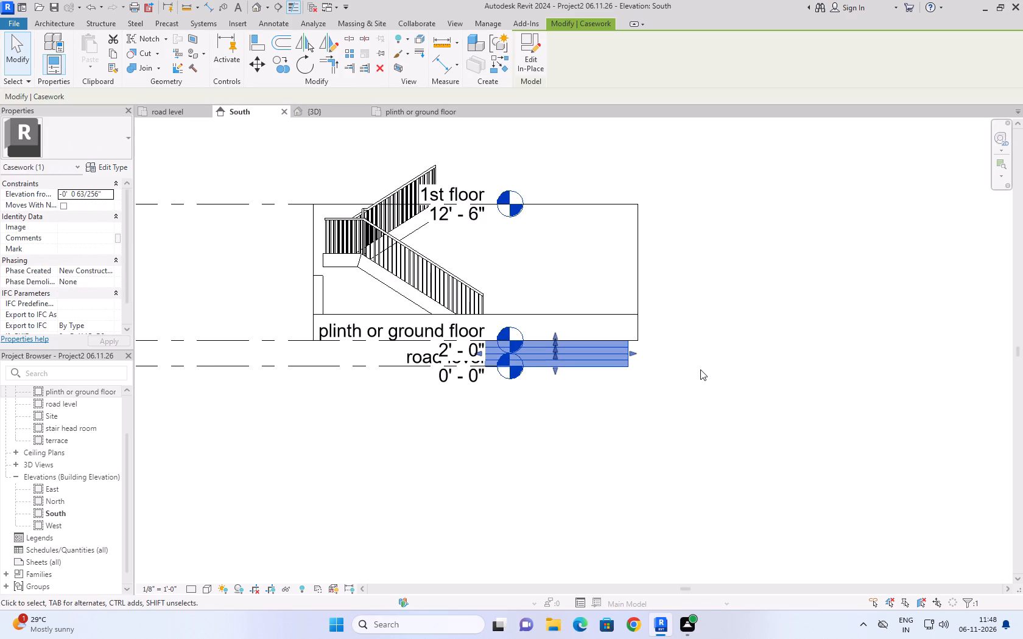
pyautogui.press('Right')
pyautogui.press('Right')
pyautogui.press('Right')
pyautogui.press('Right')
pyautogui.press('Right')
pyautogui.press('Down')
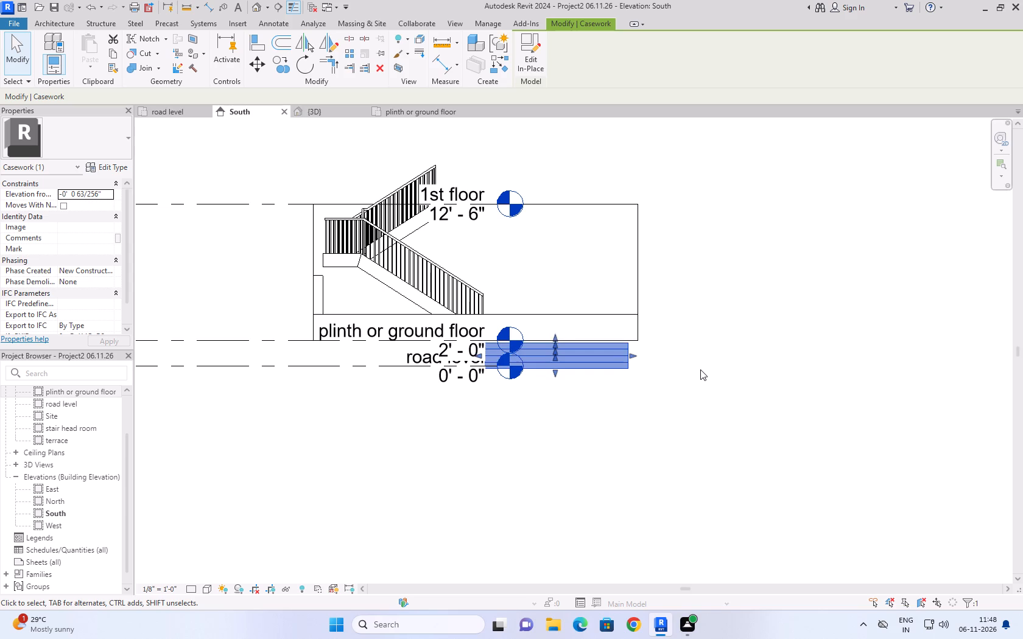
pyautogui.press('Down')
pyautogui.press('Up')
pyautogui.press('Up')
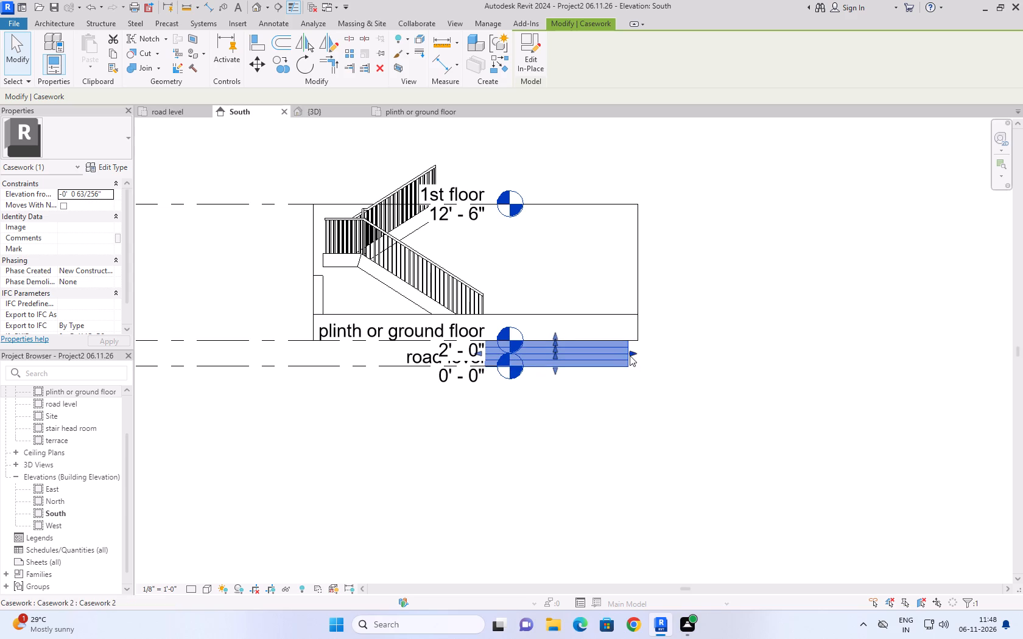
# Stretch the end of the entrance steps to line up with the outer face of the side wall in the South elevation.
pyautogui.moveTo(630, 354); pyautogui.dragTo(637, 352)
pyautogui.click(639, 411)
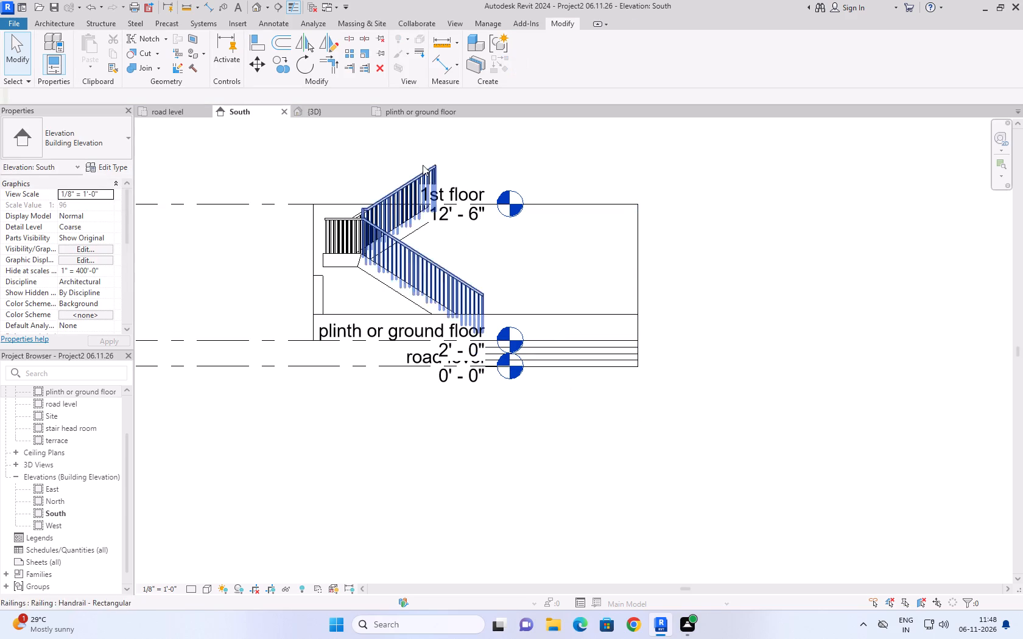
# Check the widened entrance steps against the low side wall in the plinth or ground floor plan and in 3D.
pyautogui.click(420, 112)
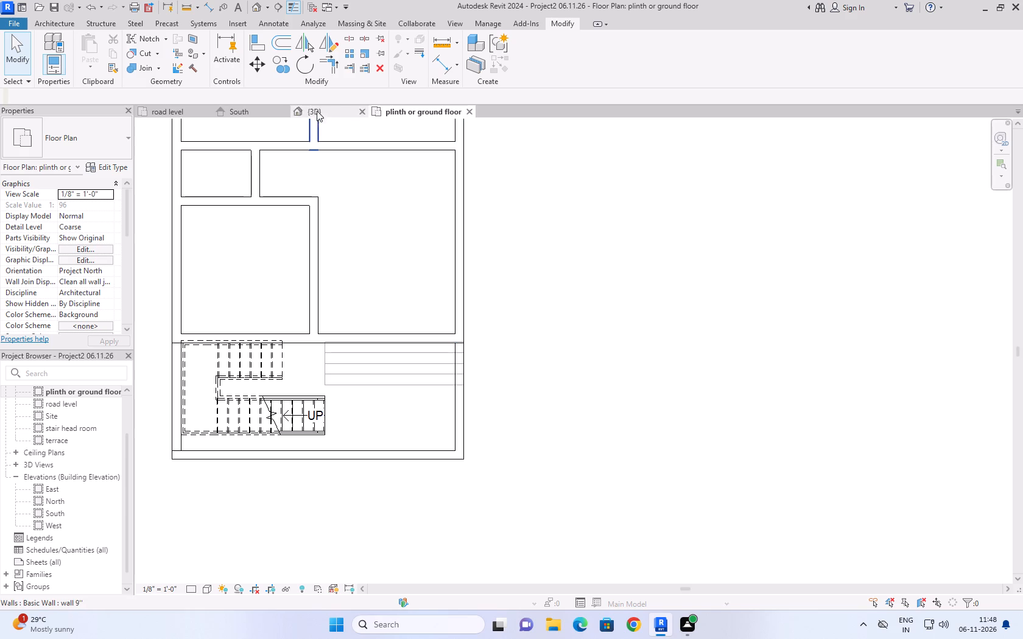
pyautogui.click(320, 105)
pyautogui.click(325, 108)
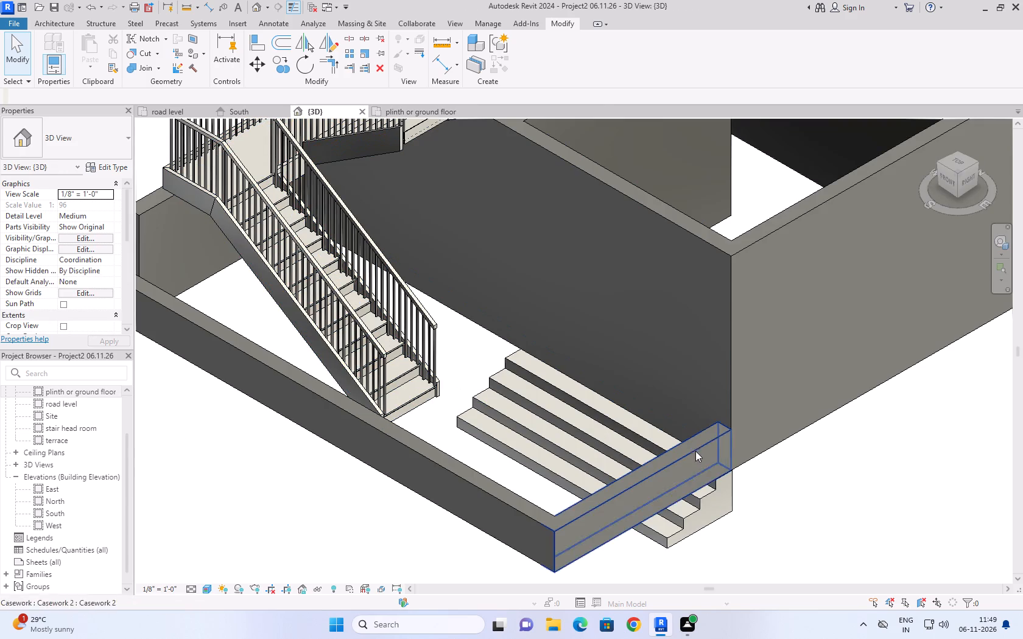
pyautogui.click(814, 491)
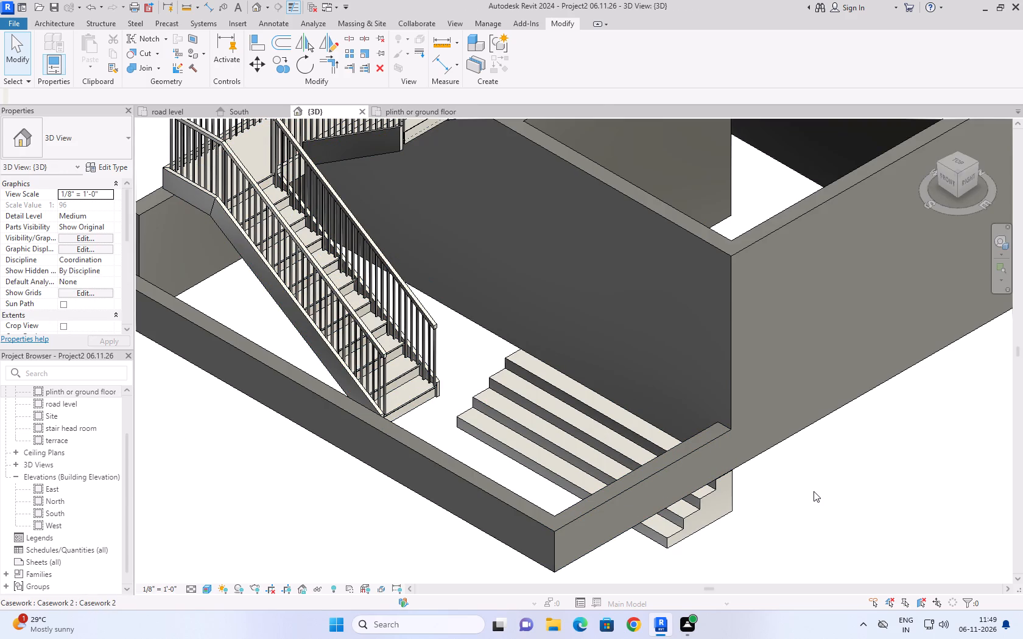
pyautogui.scroll(-3, 814, 523)
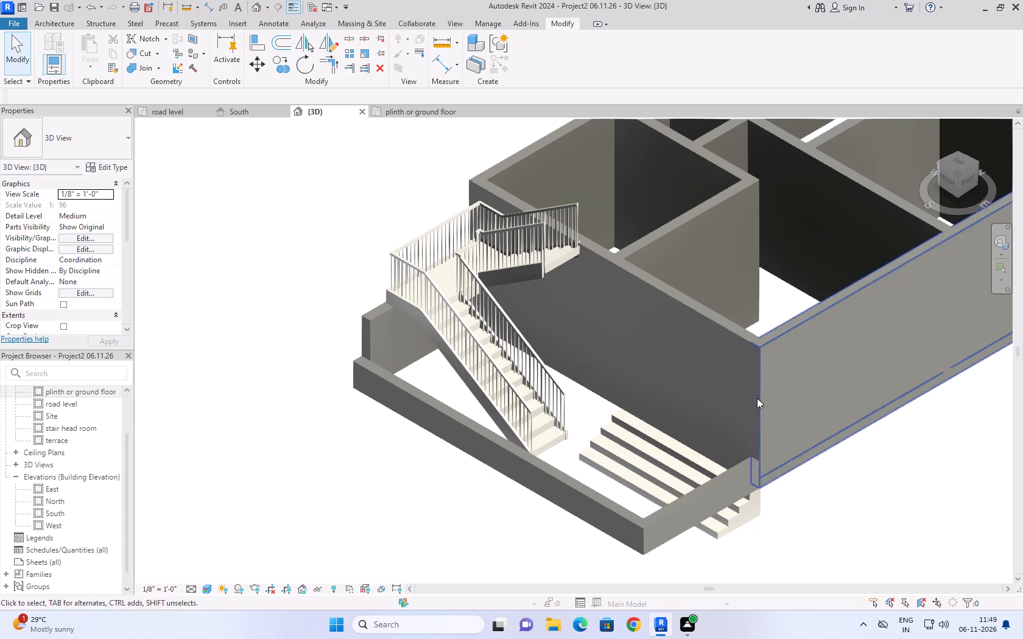
# Review the wall layout in the plinth or ground floor plan and the reference plans in the road level plan.
pyautogui.click(412, 110)
pyautogui.scroll(-3, 546, 436)
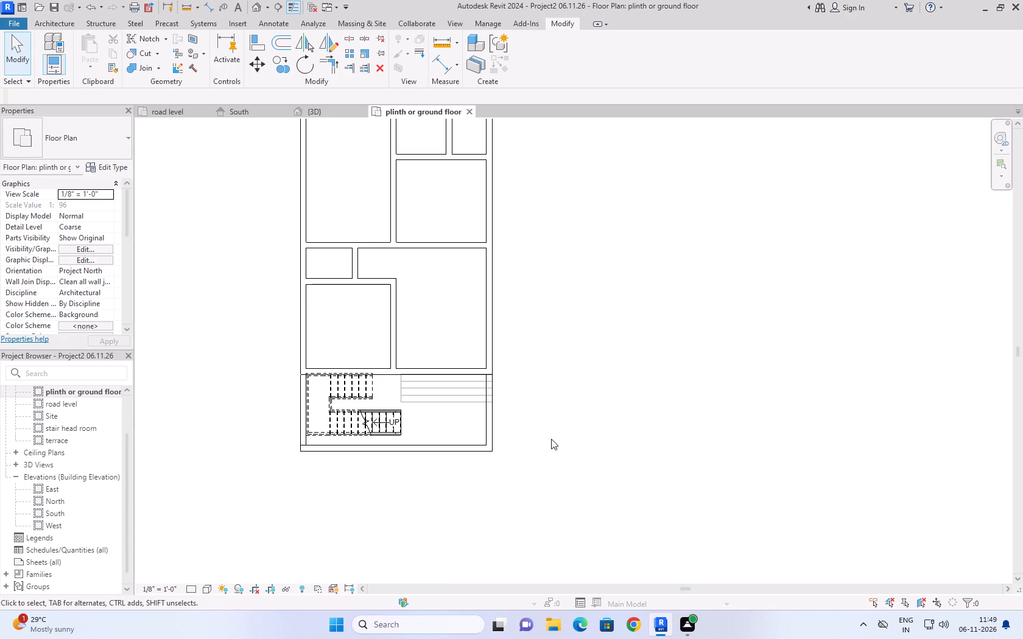
pyautogui.moveTo(423, 290); pyautogui.dragTo(518, 309, button='middle')
pyautogui.scroll(-1, 518, 309)
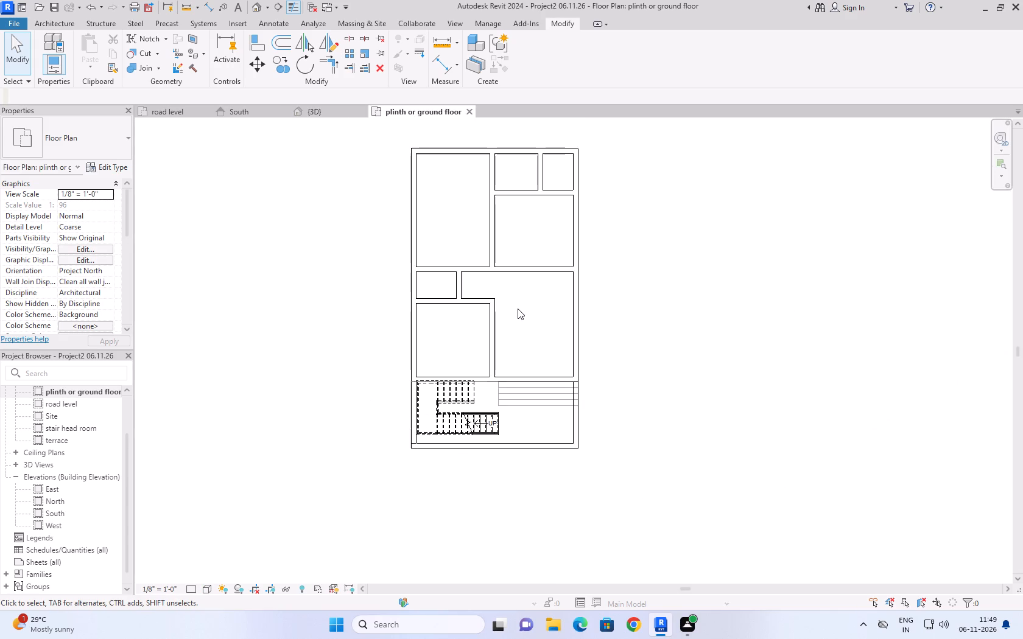
pyautogui.scroll(2, 533, 153)
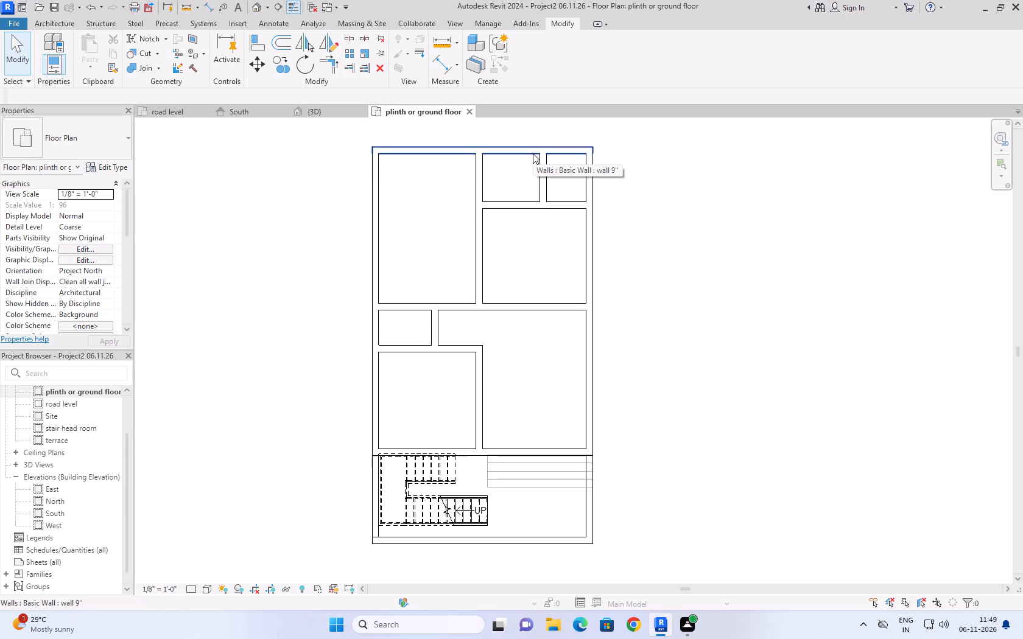
pyautogui.scroll(2, 533, 153)
pyautogui.click(602, 186)
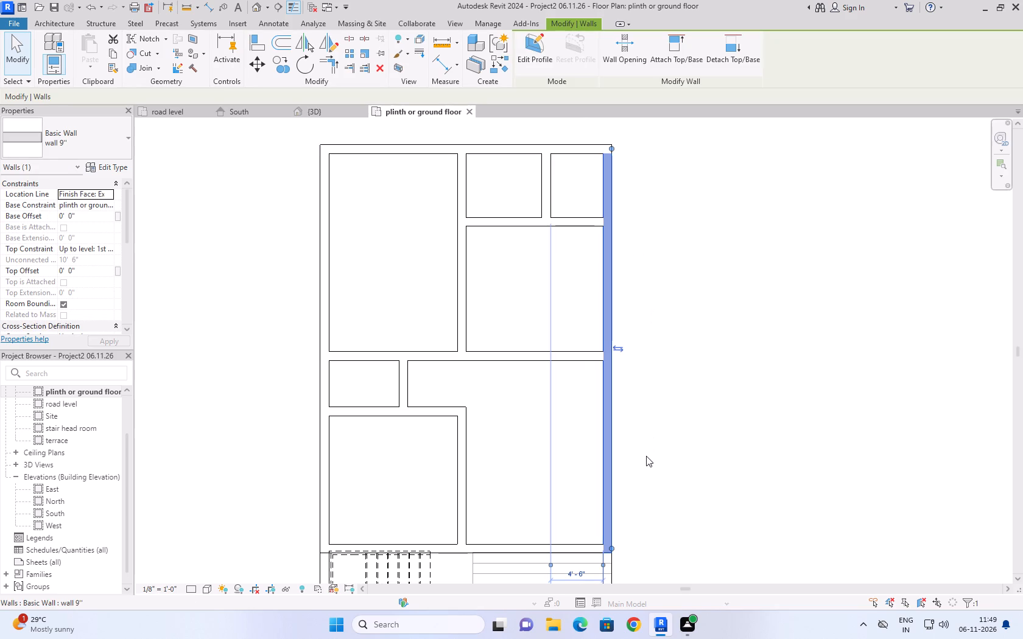
pyautogui.click(638, 413)
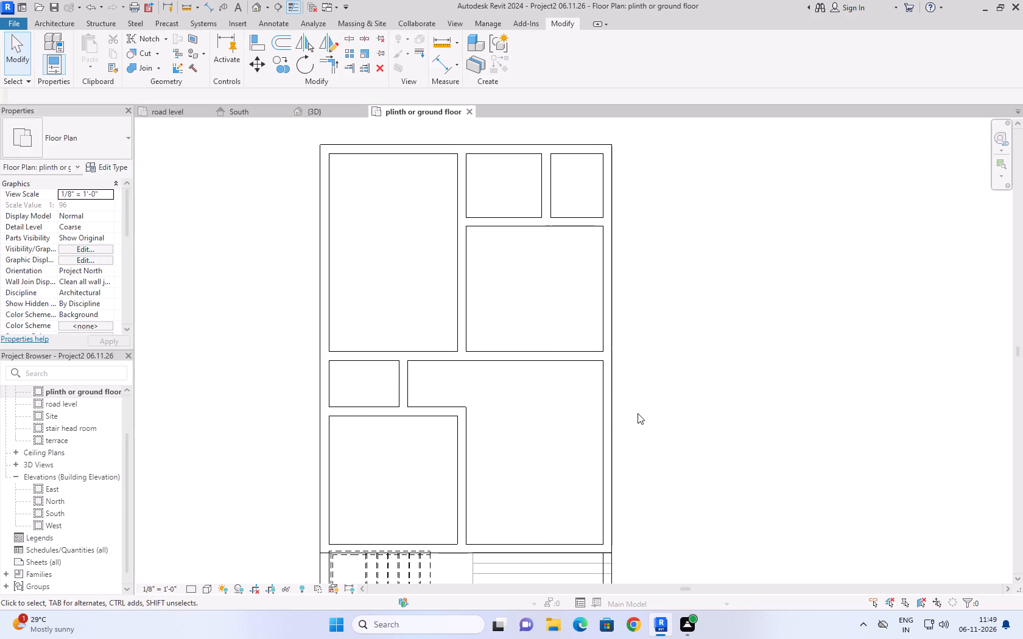
pyautogui.scroll(-2, 655, 382)
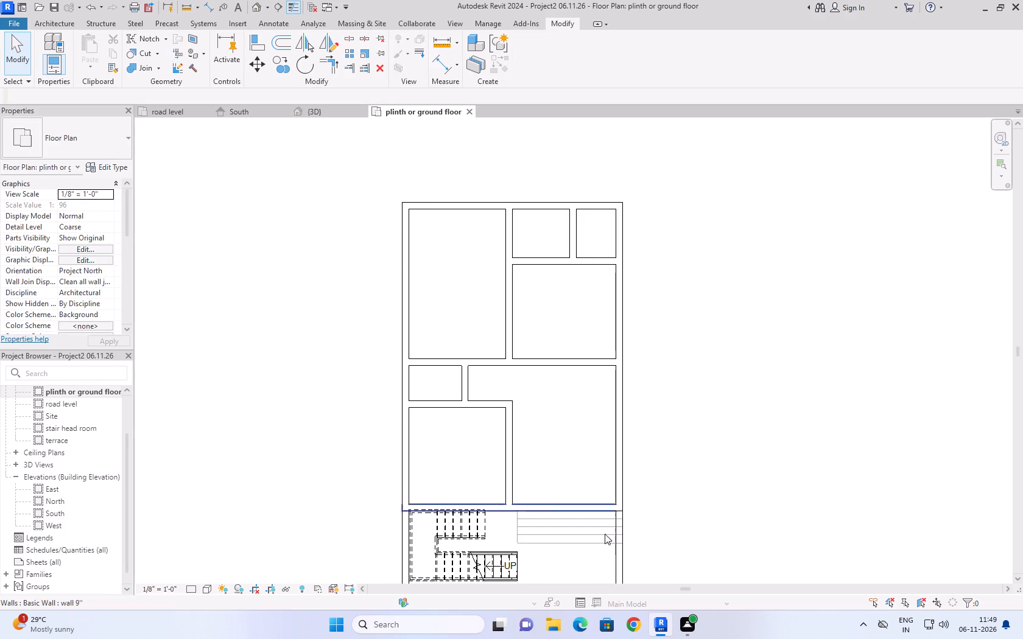
pyautogui.scroll(-6, 694, 423)
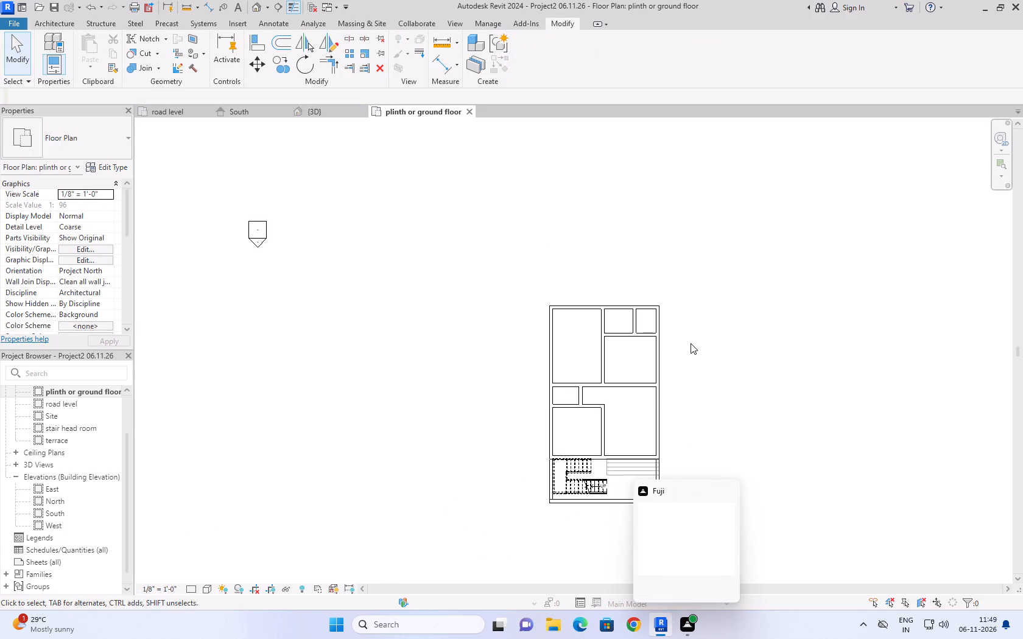
pyautogui.scroll(-2, 691, 343)
pyautogui.scroll(3, 781, 430)
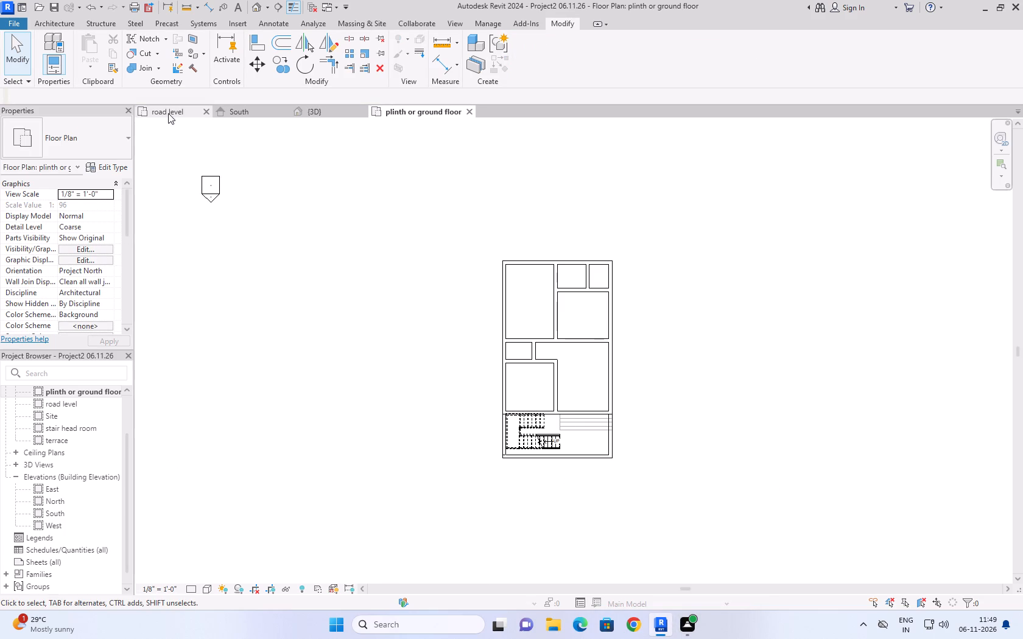
pyautogui.click(168, 113)
pyautogui.scroll(-7, 399, 339)
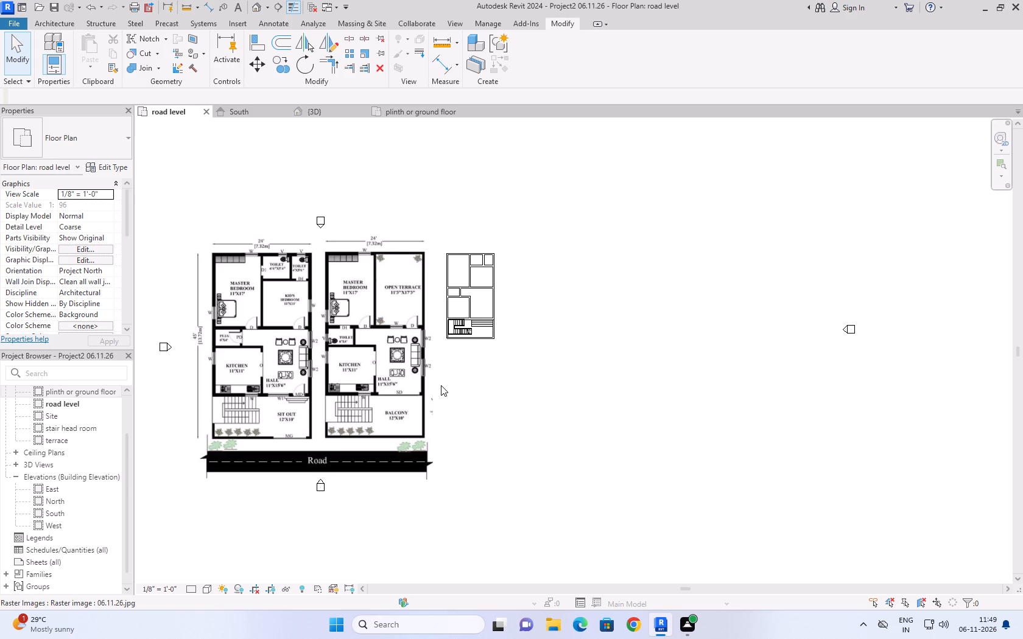
pyautogui.scroll(2, 171, 246)
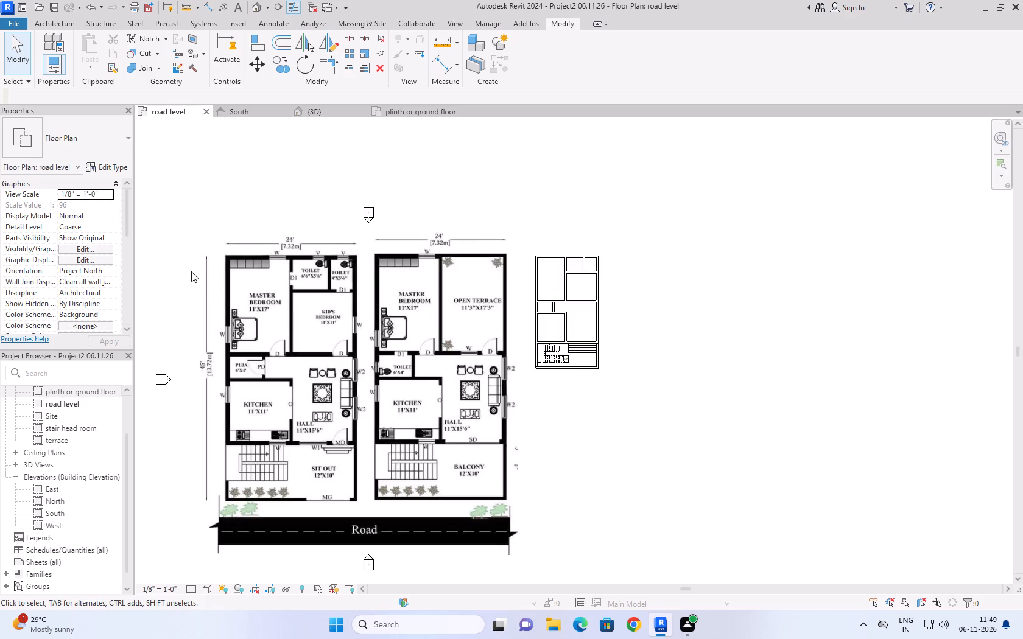
pyautogui.scroll(2, 255, 273)
pyautogui.scroll(-3, 370, 256)
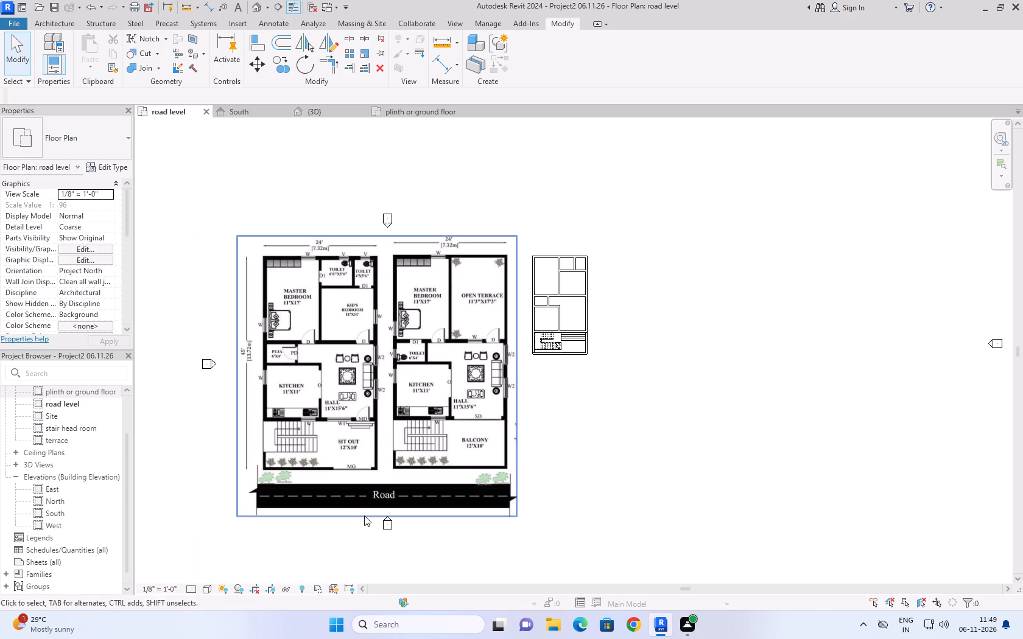
pyautogui.scroll(1, 569, 297)
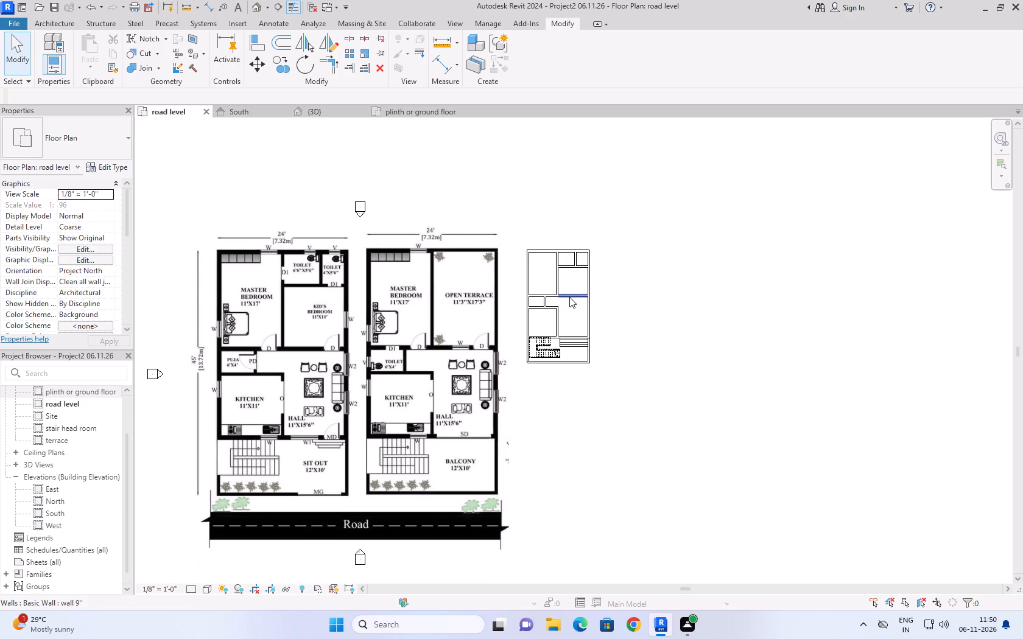
# For the Door tool, load the residential Door-Exterior-Double-Full Glass-Wood_Clad family with the 60" x 84" type.
pyautogui.click(658, 363)
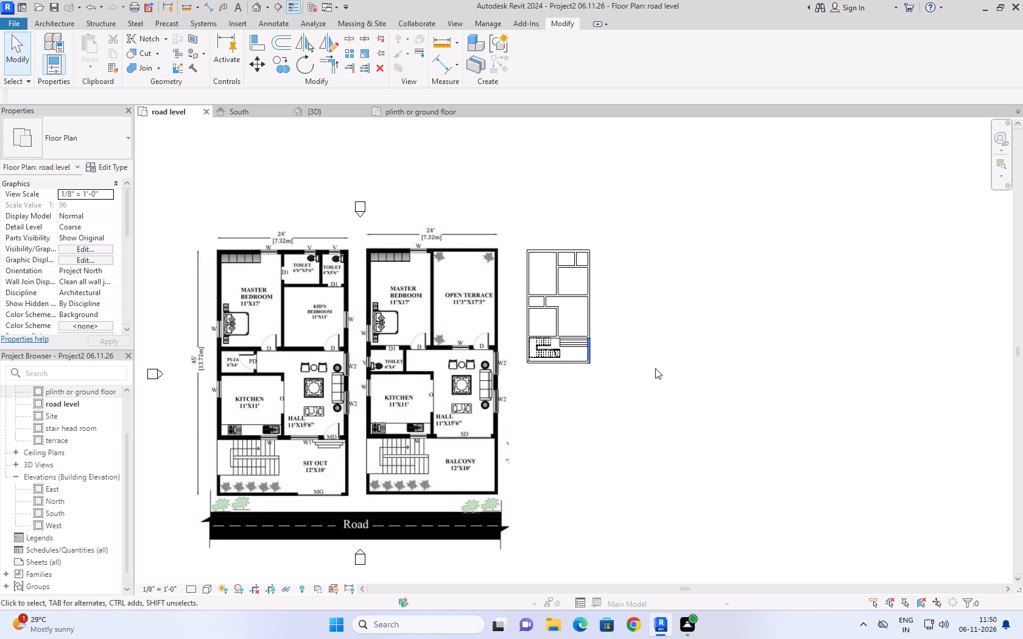
pyautogui.press('d')
pyautogui.press('r')
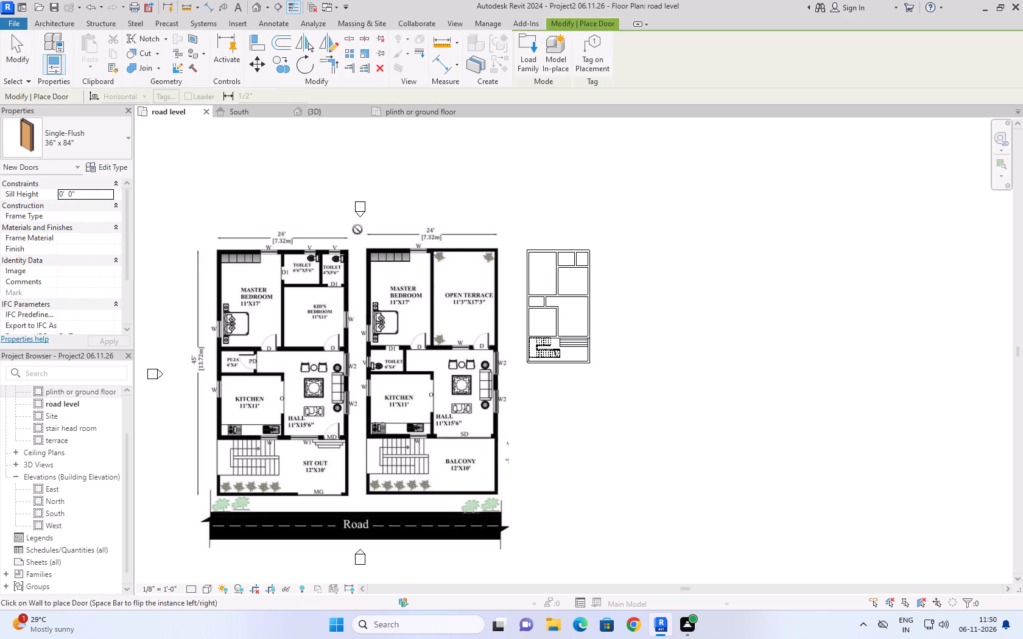
pyautogui.click(531, 63)
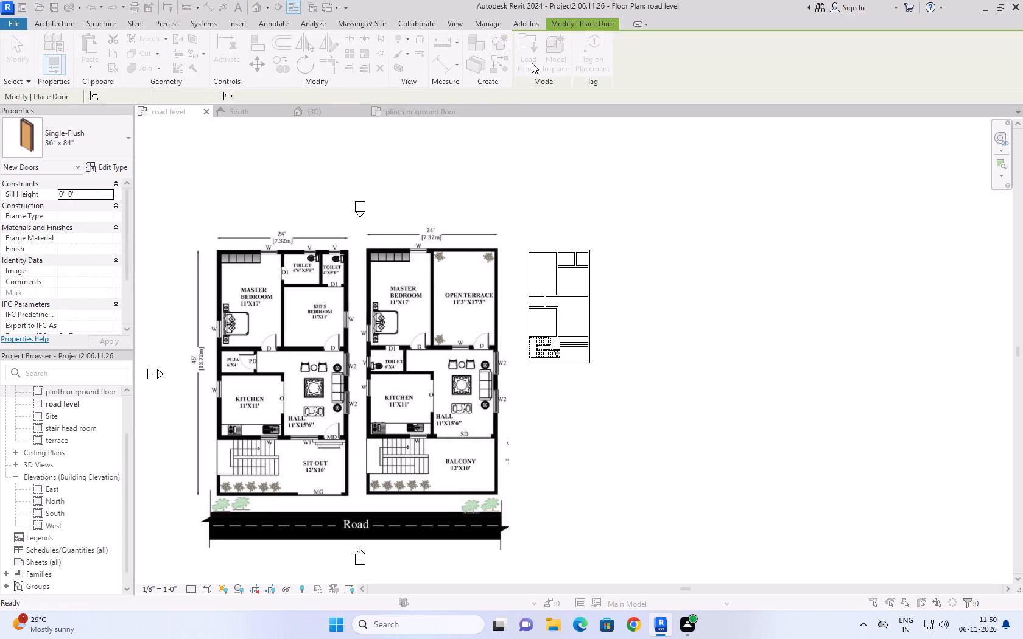
pyautogui.click(681, 197)
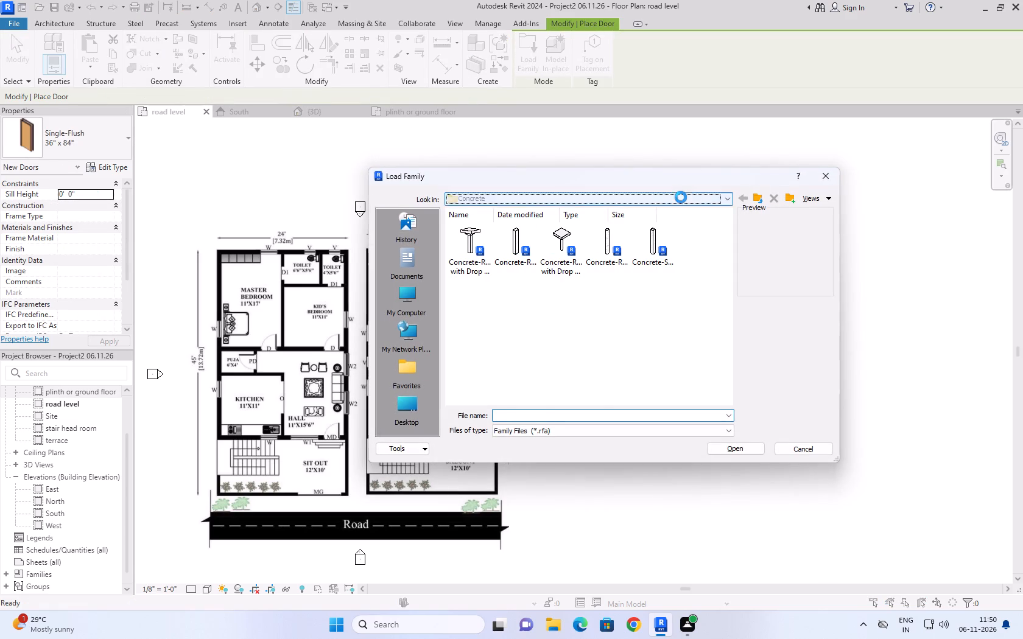
pyautogui.click(536, 272)
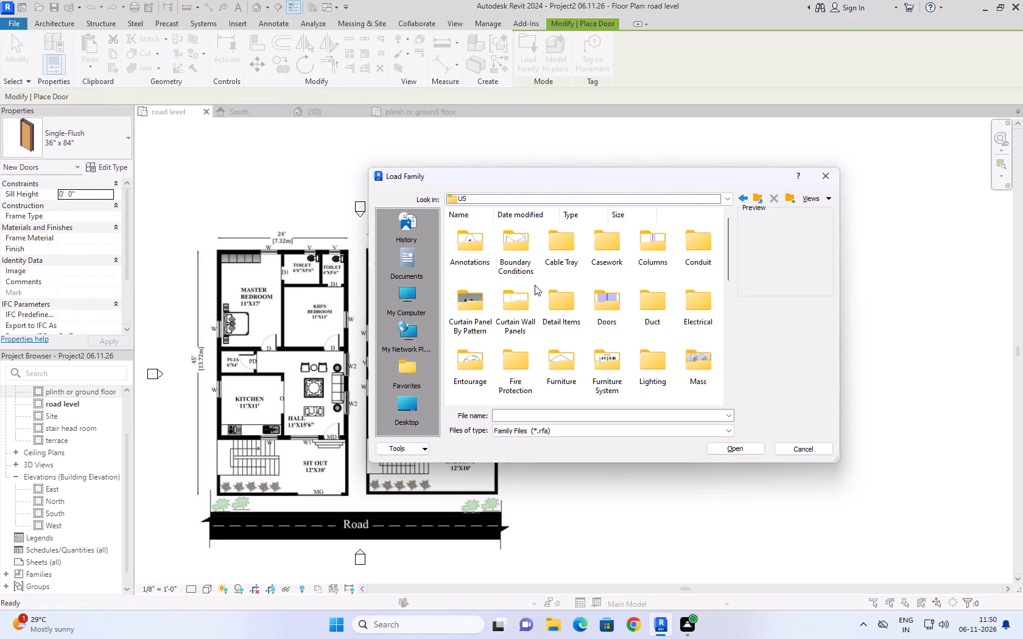
pyautogui.doubleClick(621, 298)
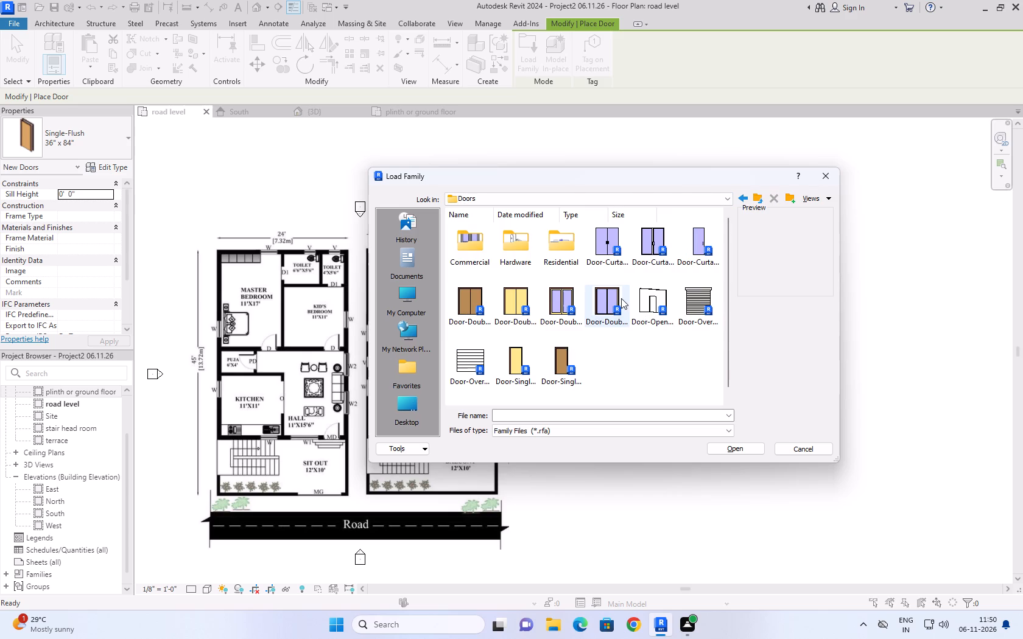
pyautogui.click(604, 385)
pyautogui.doubleClick(568, 254)
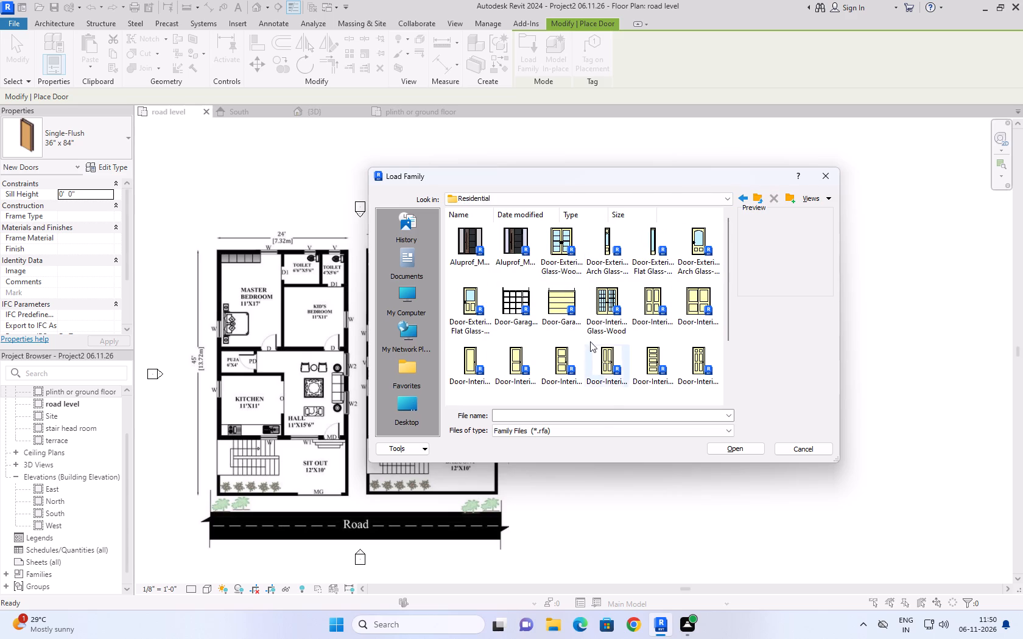
pyautogui.click(557, 251)
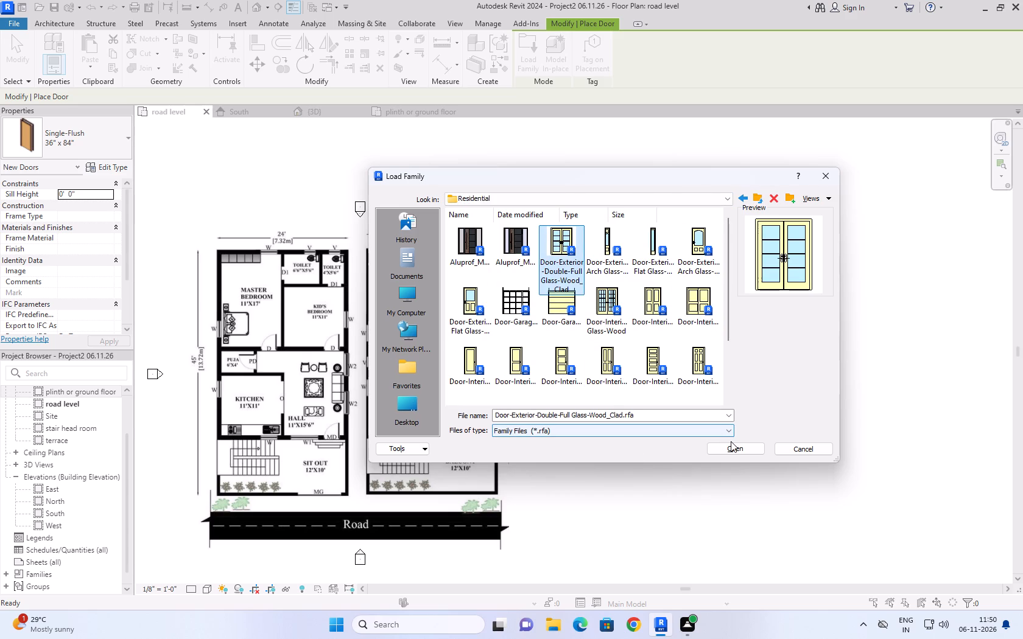
pyautogui.click(731, 441)
pyautogui.click(729, 451)
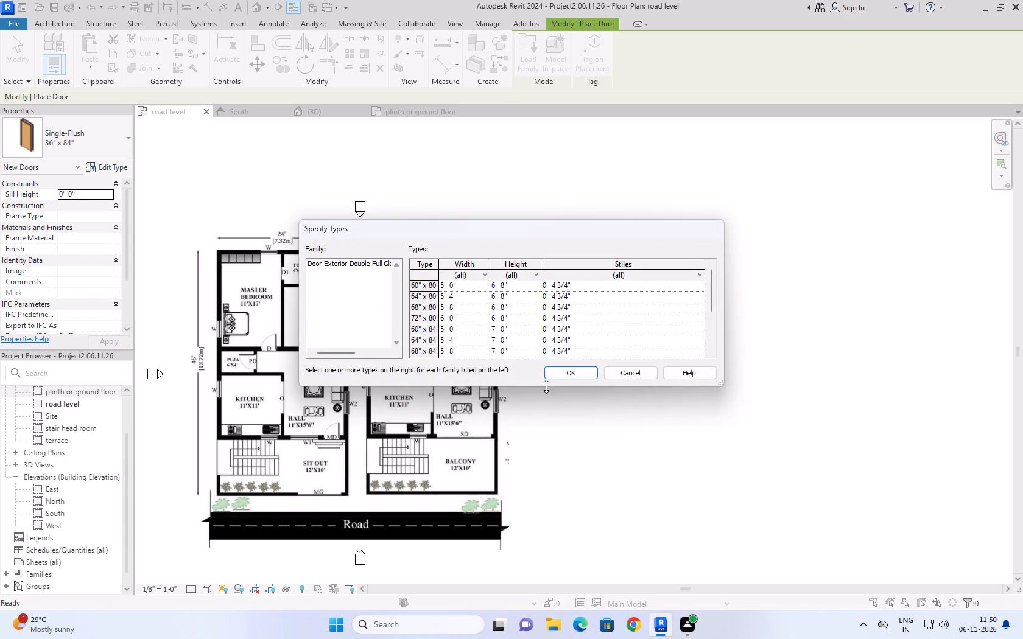
pyautogui.click(479, 332)
pyautogui.click(560, 371)
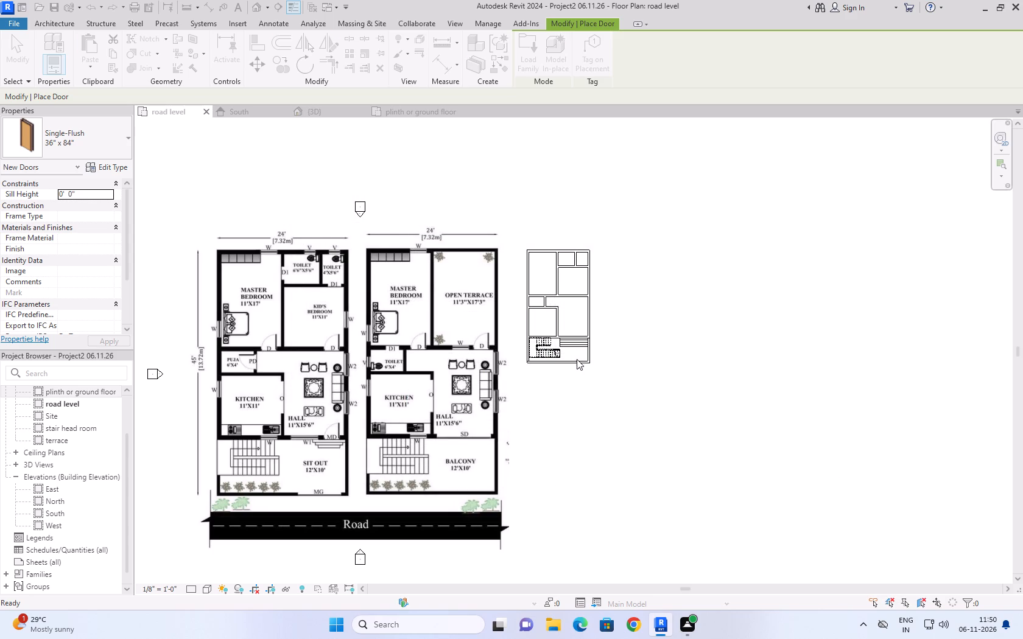
# Place the 60" x 84" double glass door in the hall's front wall behind the entrance steps, about 6'-1" from the hall's inner wall.
pyautogui.scroll(7, 577, 358)
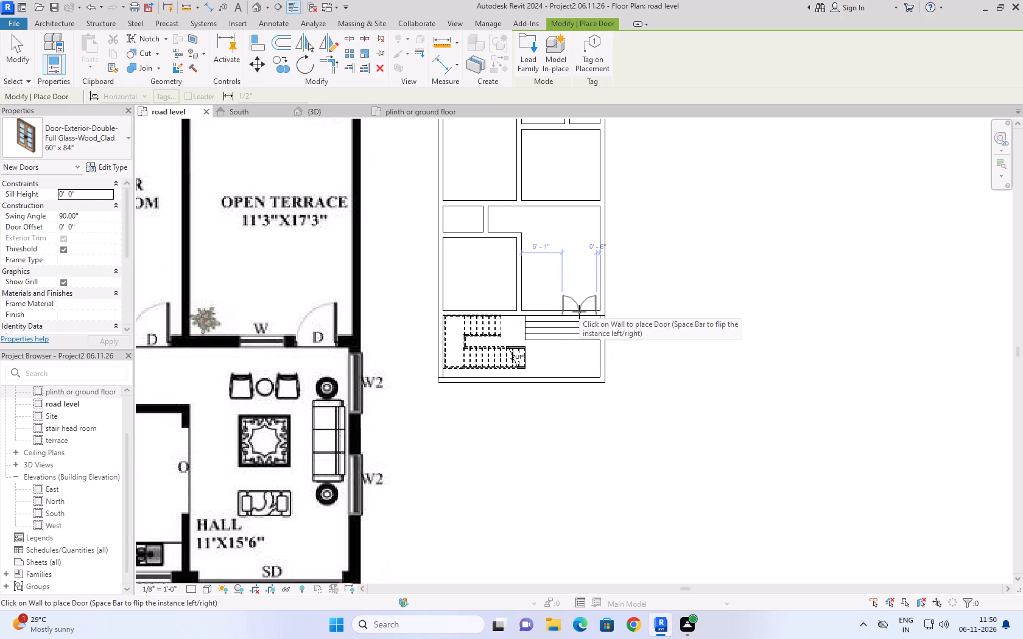
pyautogui.click(579, 312)
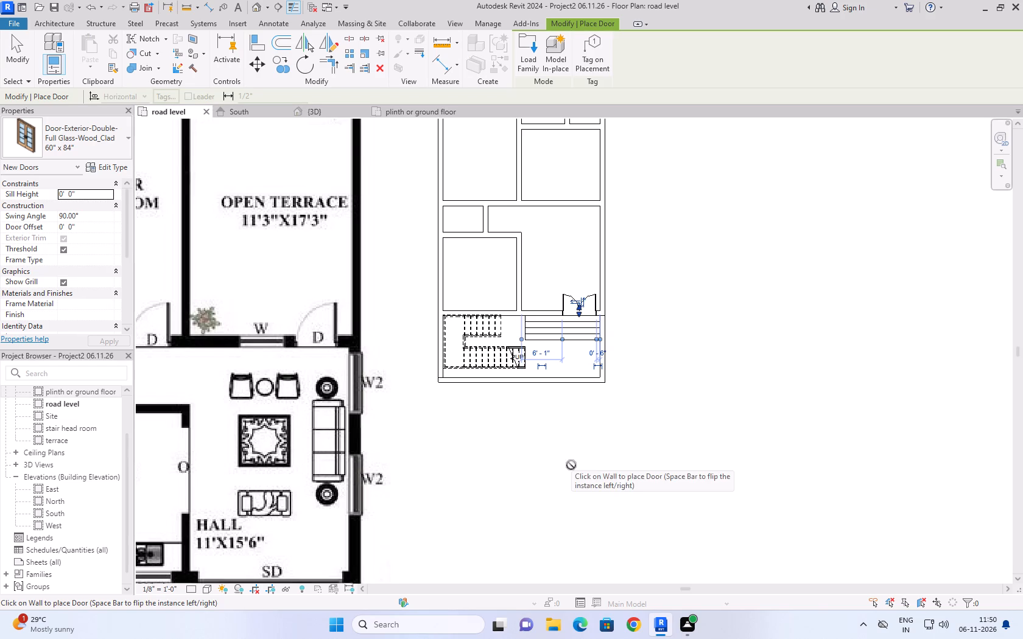
# For the Door tool, load the residential Door-Interior-Single-6_Panel-Wood family with the 36" x 84" type.
pyautogui.press('d')
pyautogui.press('r')
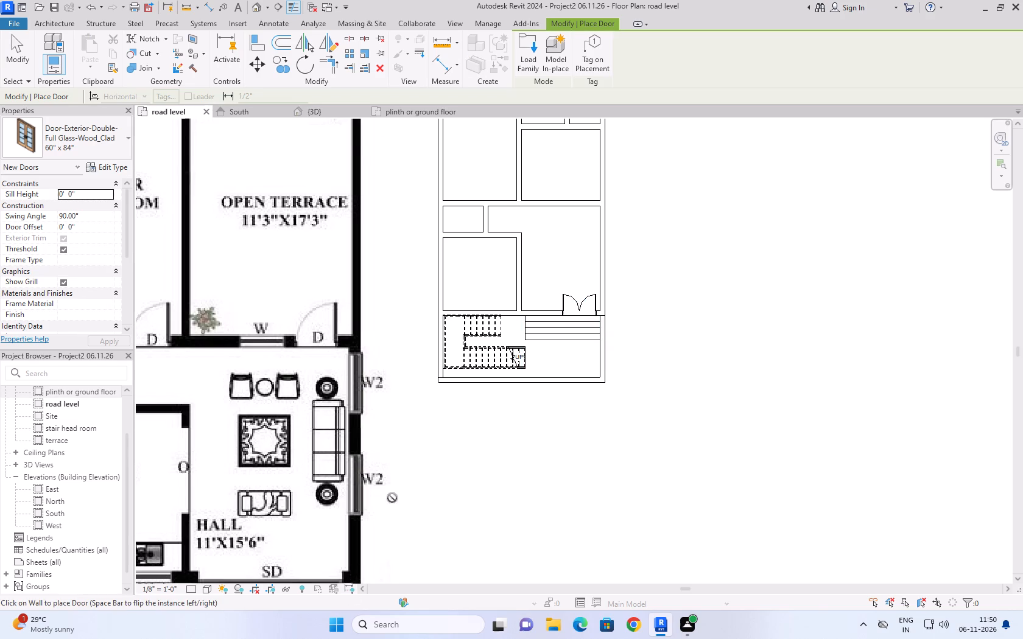
pyautogui.click(532, 57)
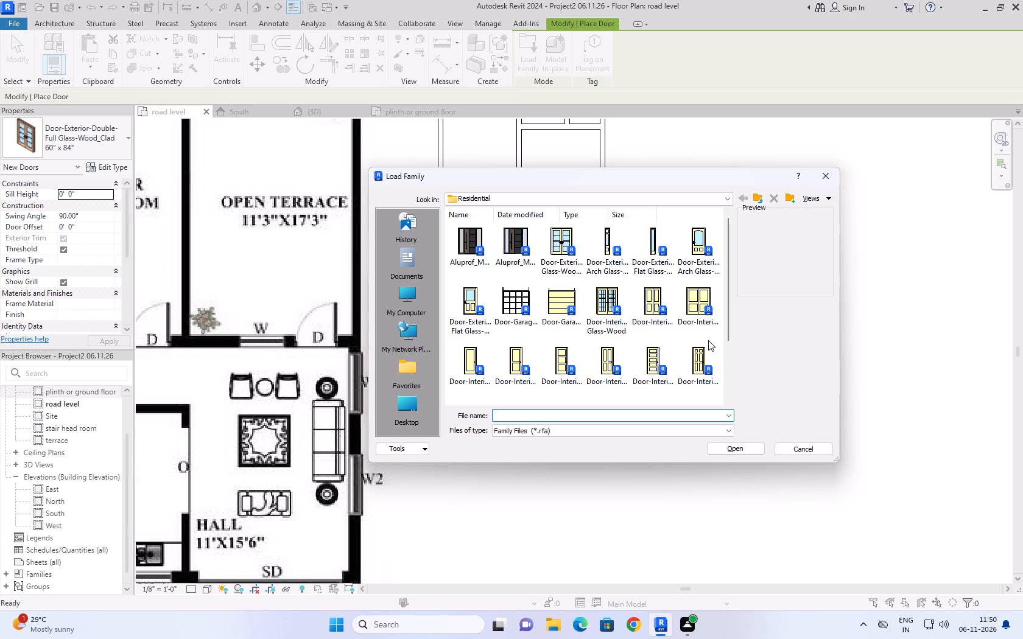
pyautogui.click(702, 355)
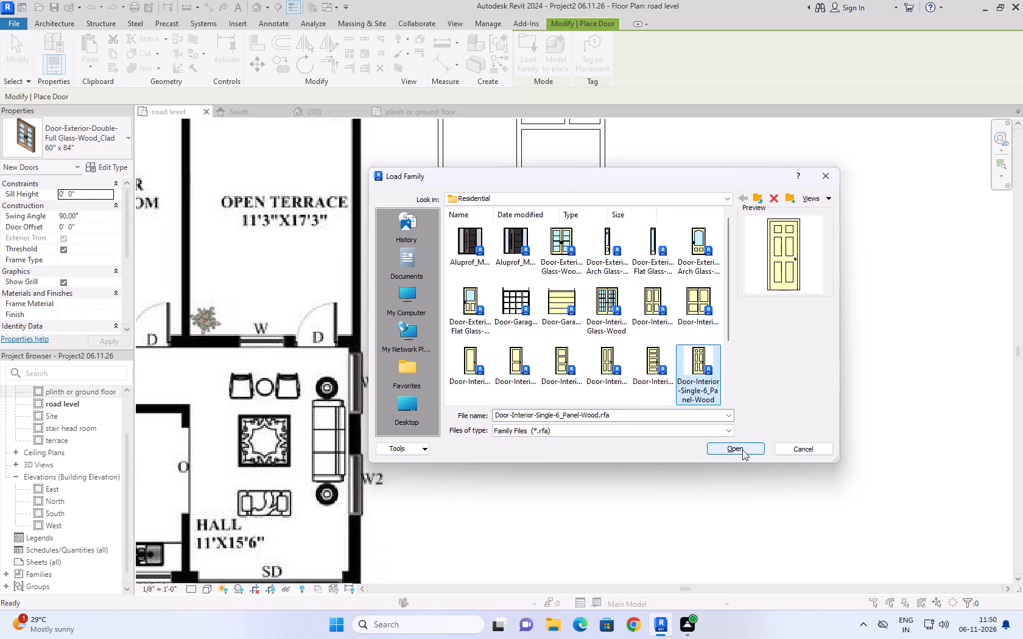
pyautogui.click(742, 450)
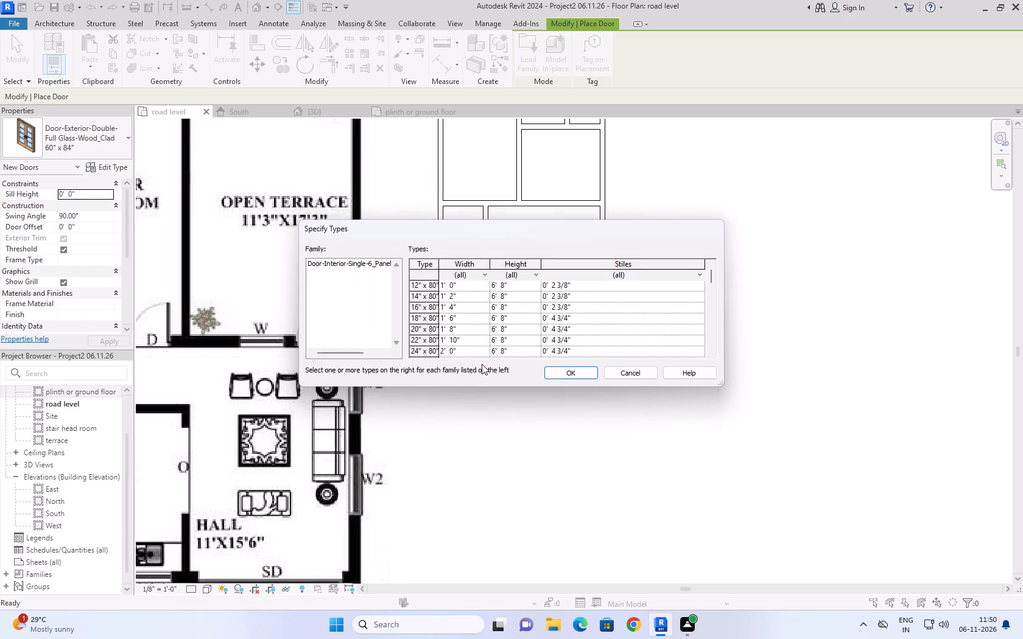
pyautogui.scroll(-2, 480, 340)
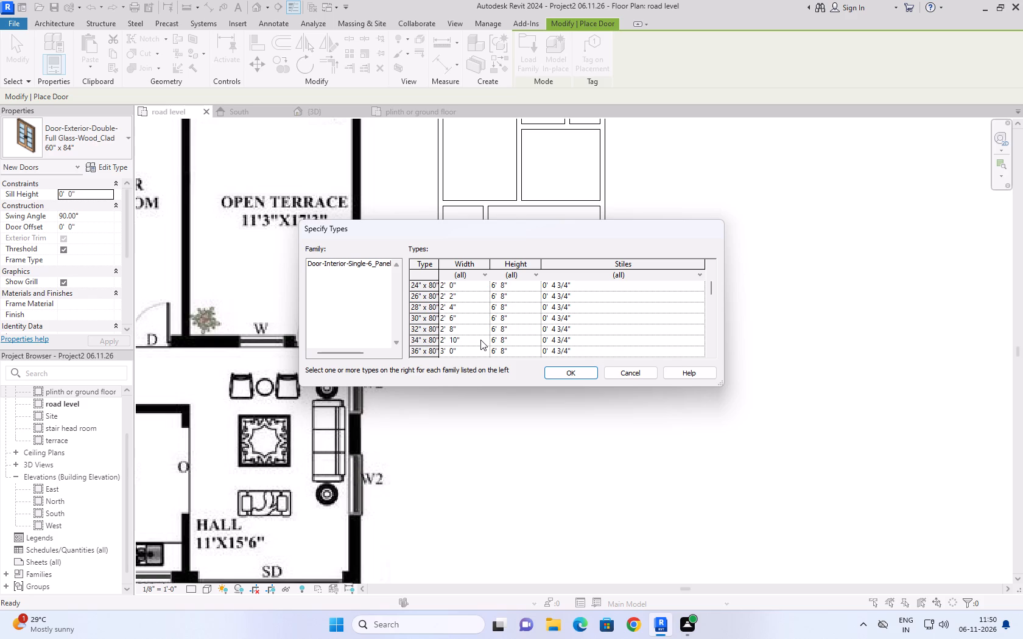
pyautogui.scroll(-6, 480, 340)
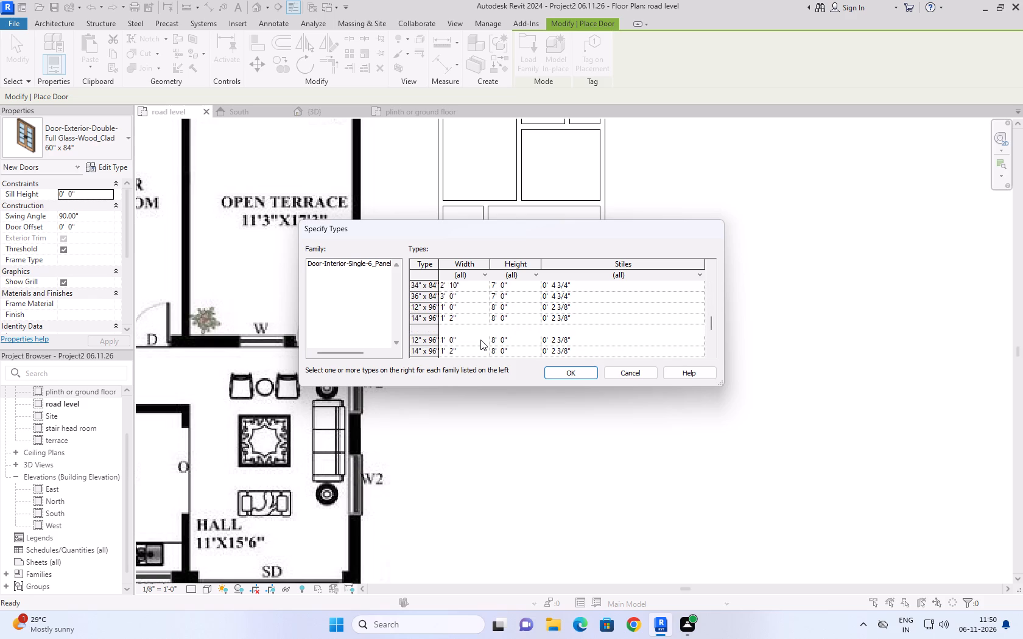
pyautogui.scroll(-3, 480, 340)
pyautogui.scroll(1, 480, 340)
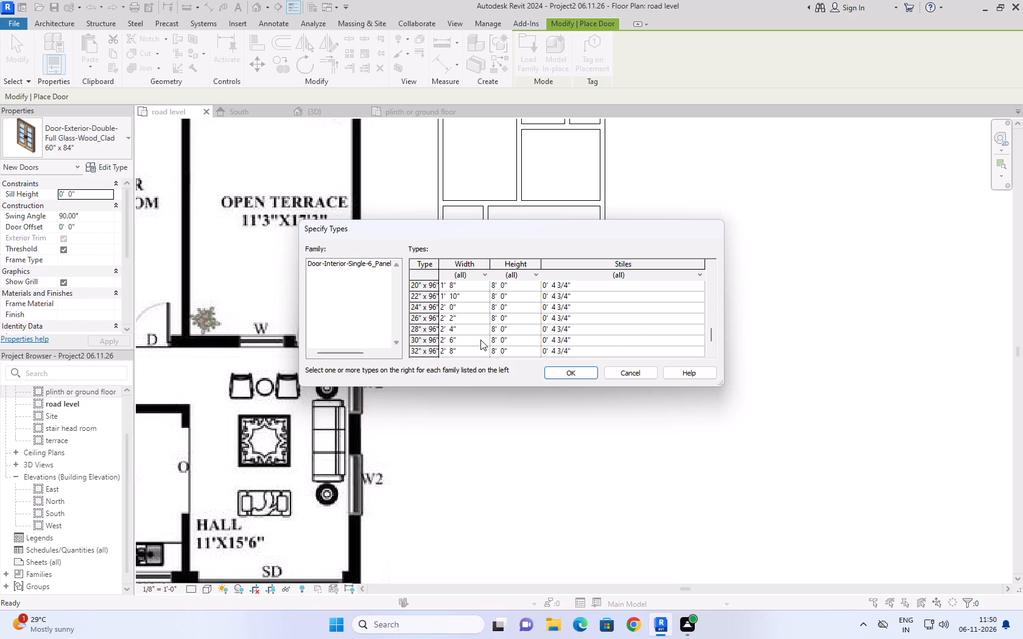
pyautogui.scroll(2, 485, 324)
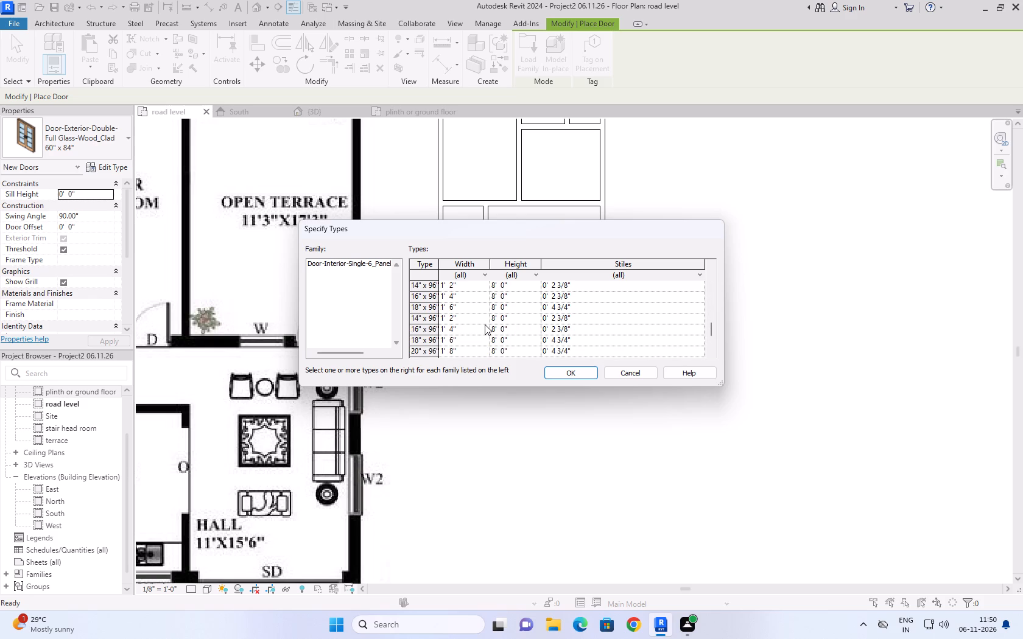
pyautogui.click(488, 298)
pyautogui.click(569, 369)
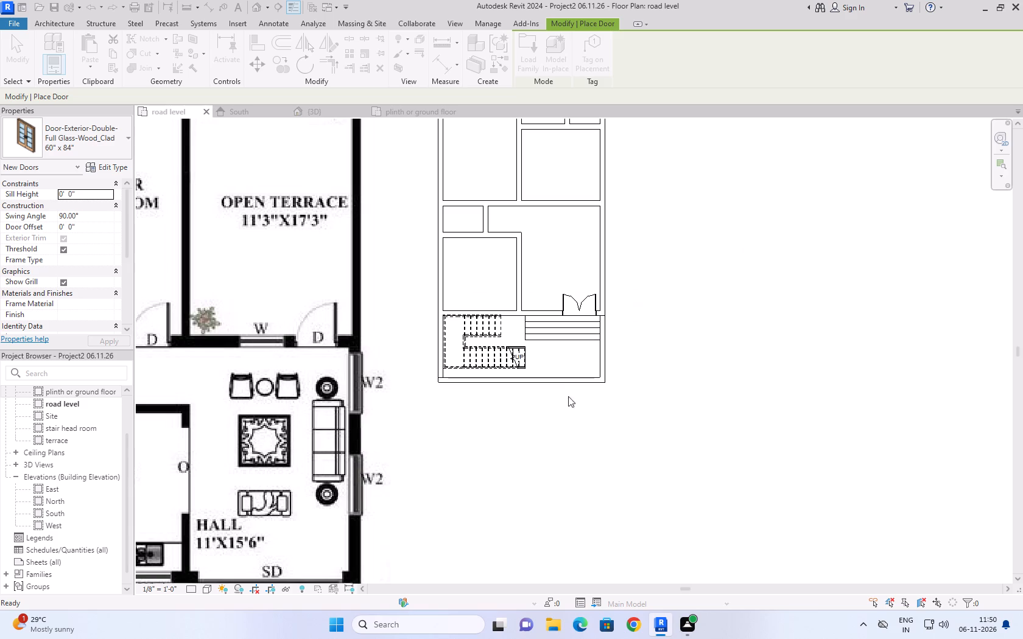
# Place a 36" x 84" six-panel door in the wall between kid's bedroom and hall, about 0'-6" from the outer side wall.
pyautogui.scroll(1, 540, 425)
pyautogui.moveTo(540, 425); pyautogui.dragTo(490, 494, button='middle')
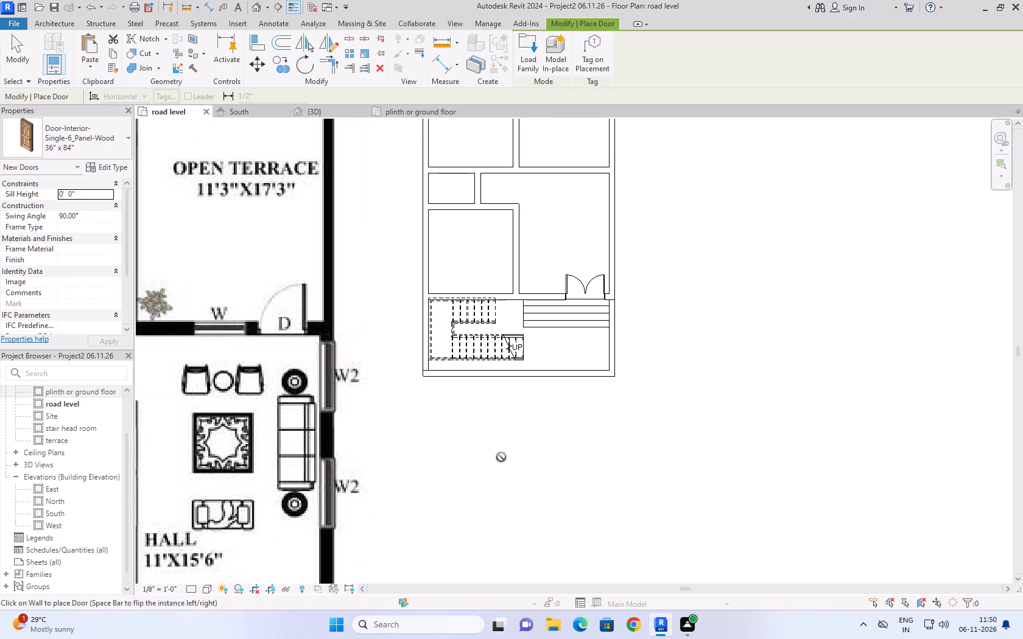
pyautogui.moveTo(515, 421); pyautogui.dragTo(523, 472, button='middle')
pyautogui.scroll(-5, 572, 405)
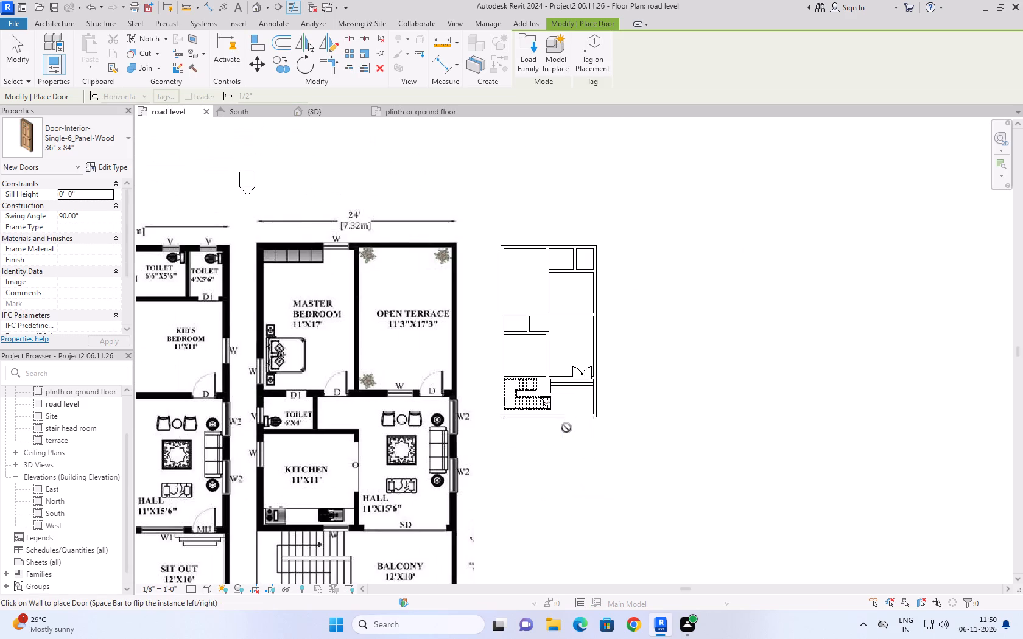
pyautogui.scroll(-3, 566, 431)
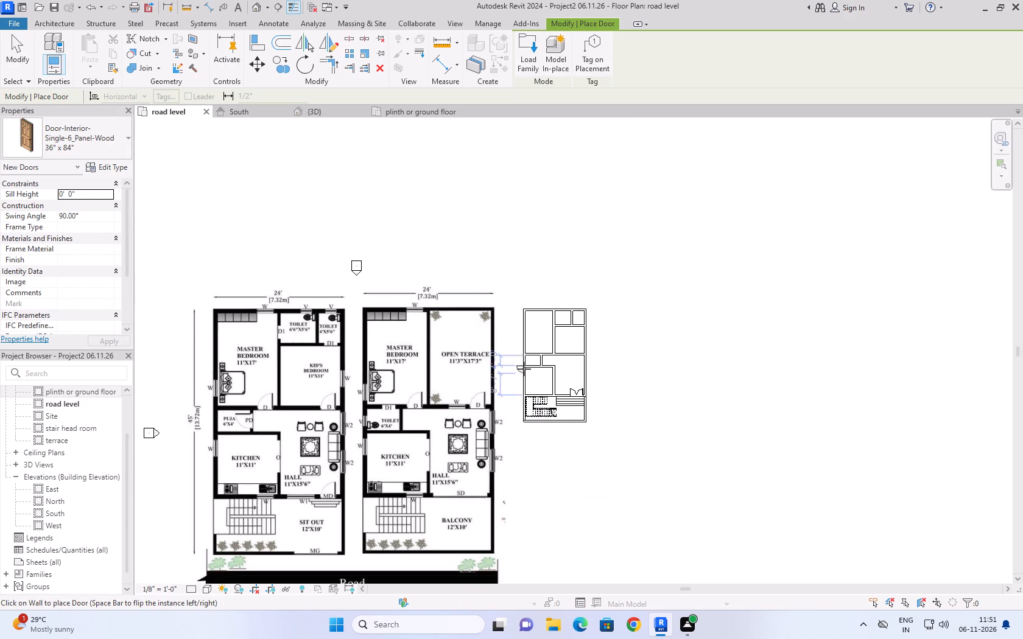
pyautogui.scroll(5, 580, 358)
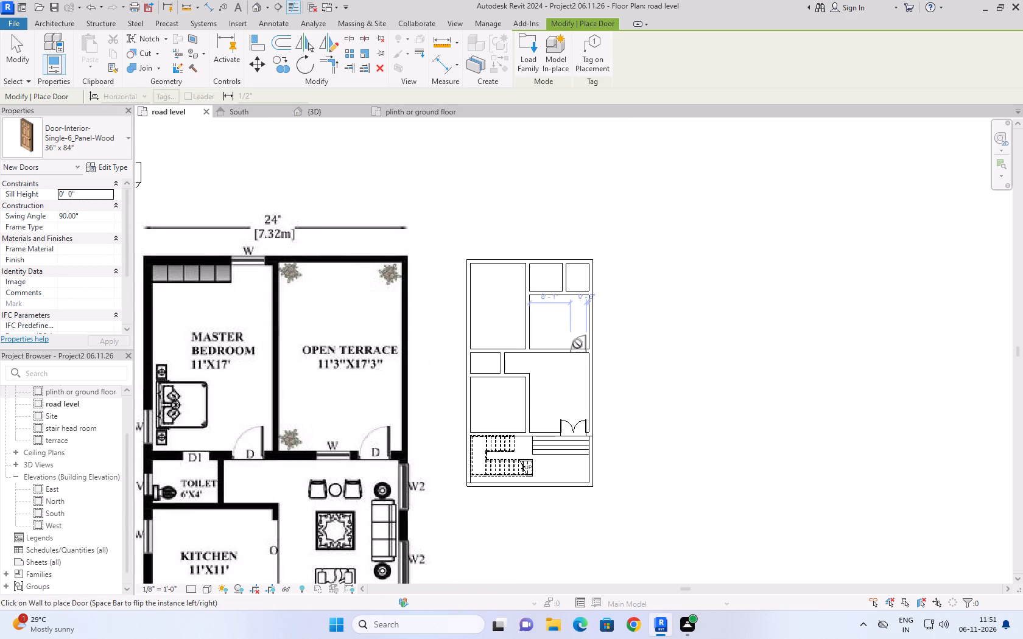
pyautogui.click(578, 345)
# Place a 36" x 84" door in the master bedroom's wall facing the hall, close to the kid's bedroom wall and swinging into the bedroom.
pyautogui.scroll(-4, 565, 346)
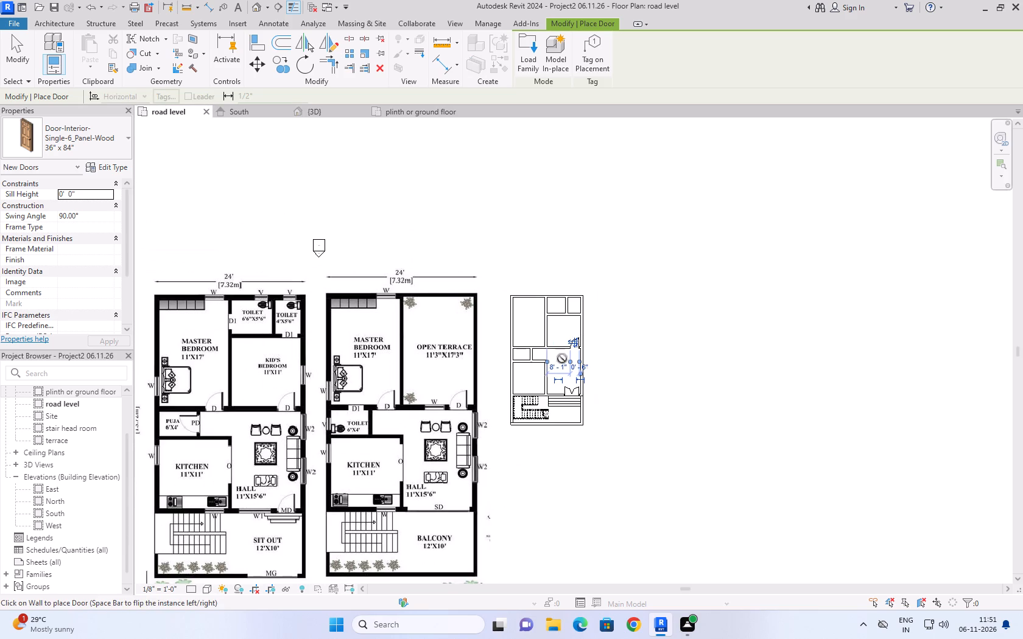
pyautogui.scroll(5, 530, 360)
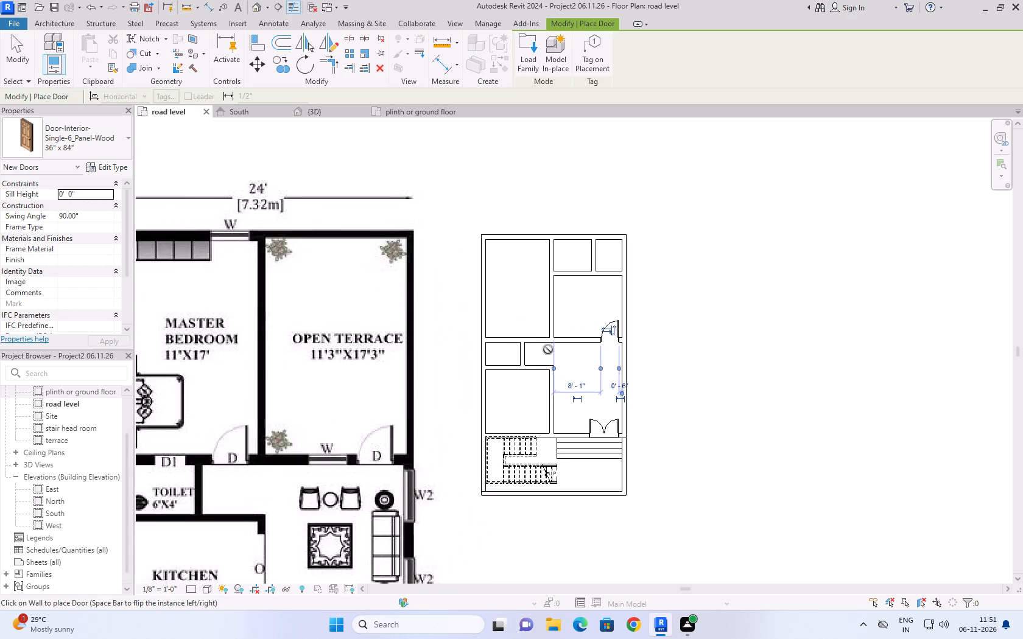
pyautogui.scroll(2, 548, 349)
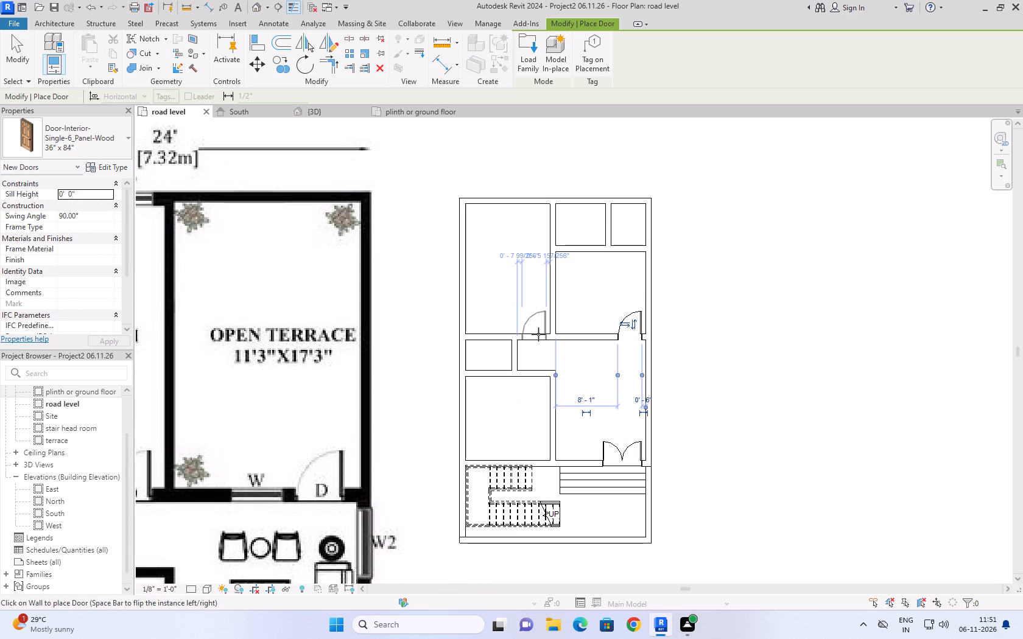
pyautogui.click(538, 334)
# Place a 36" x 84" door between the master bedroom and its 6'6" x 5'6" toilet, swinging into the toilet, about 0'-6" from the kid's bedroom side.
pyautogui.scroll(-2, 644, 369)
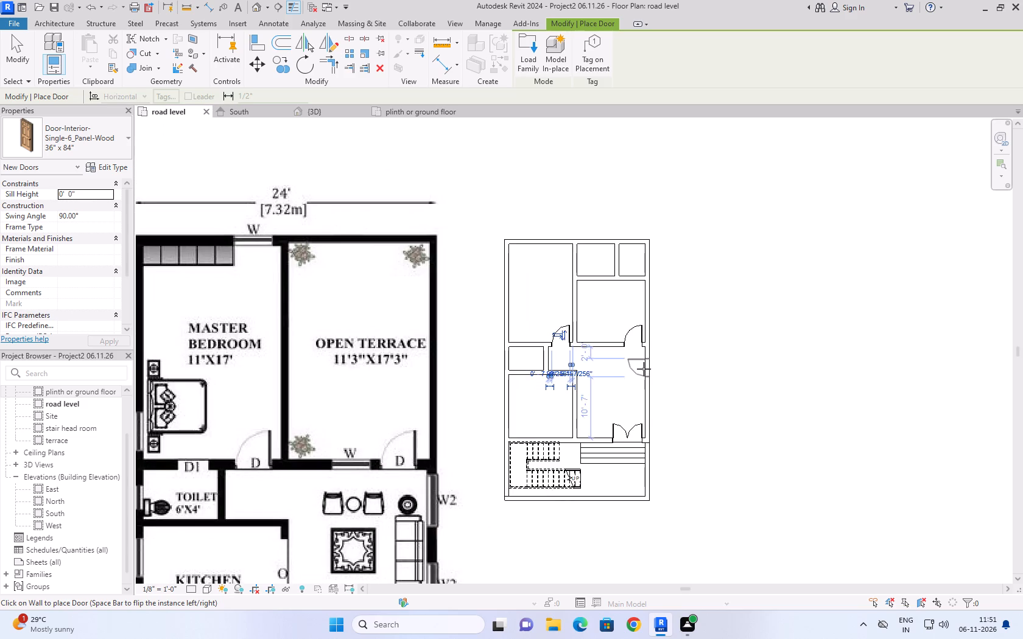
pyautogui.scroll(-6, 644, 369)
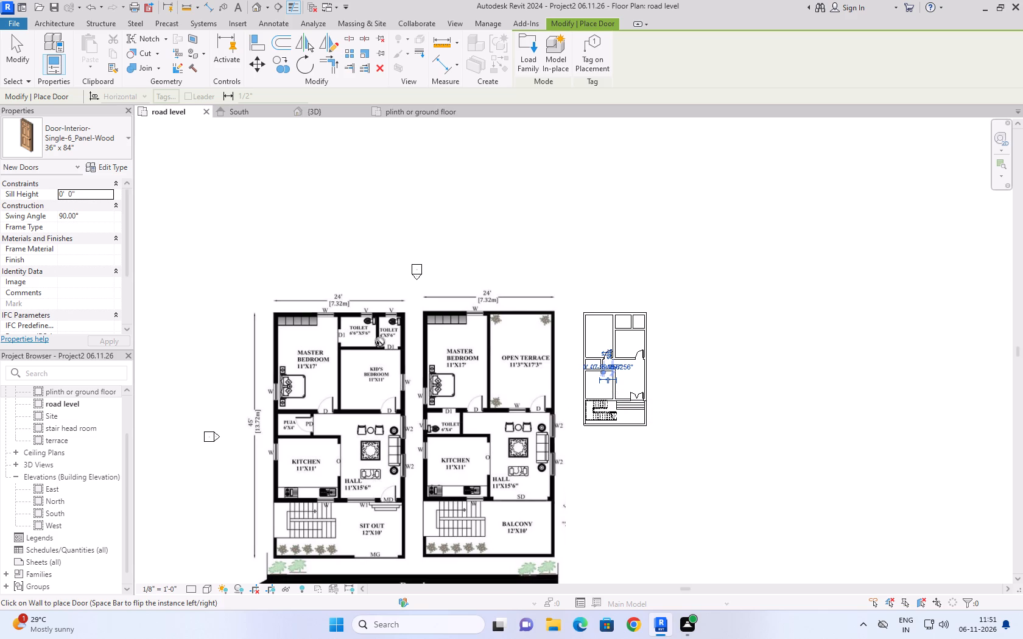
pyautogui.scroll(6, 619, 321)
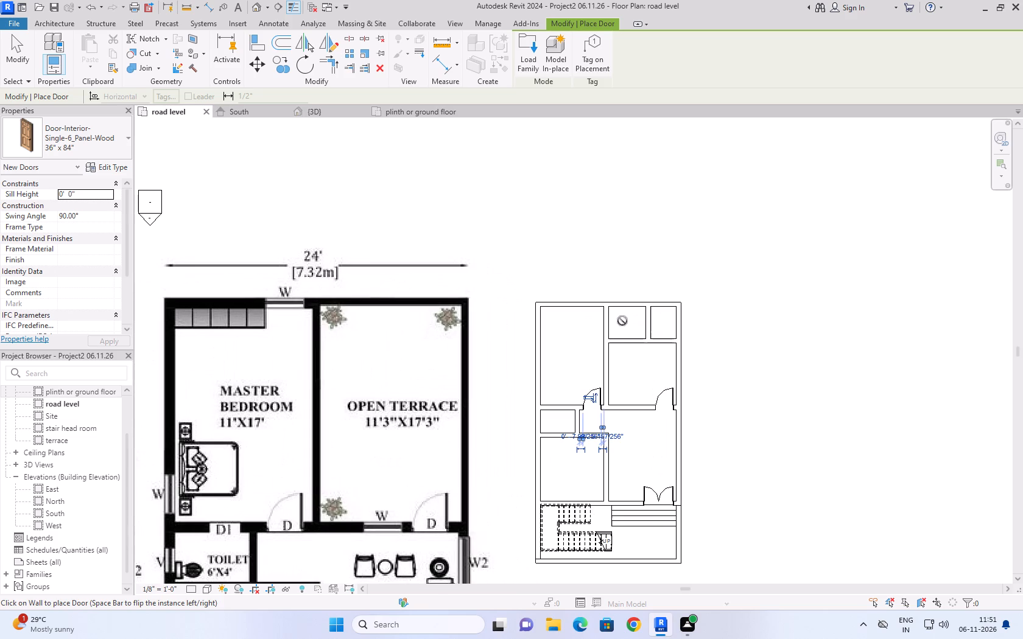
pyautogui.scroll(-6, 644, 323)
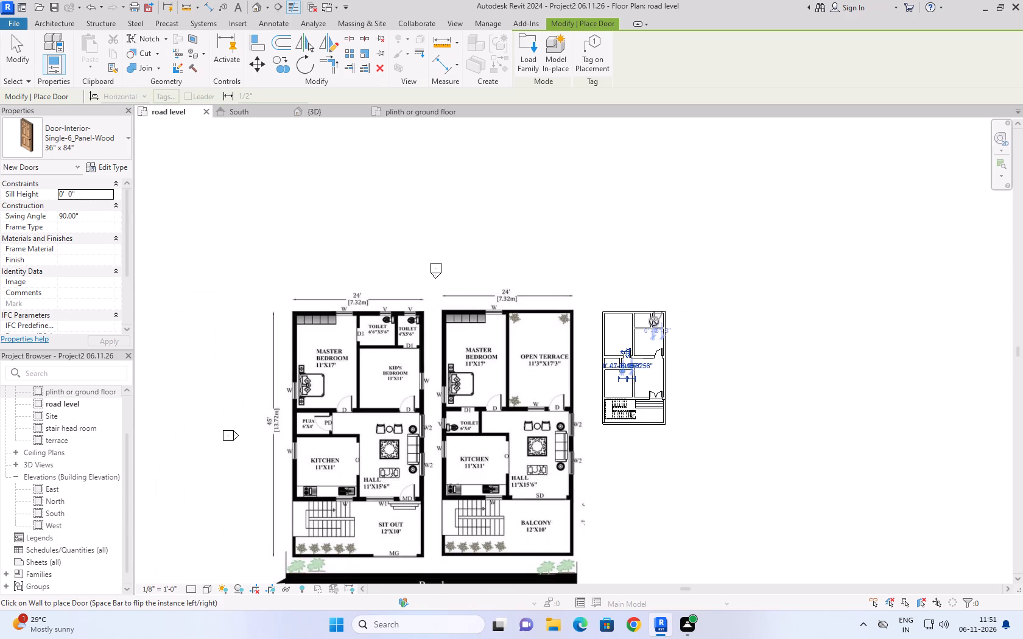
pyautogui.scroll(8, 639, 323)
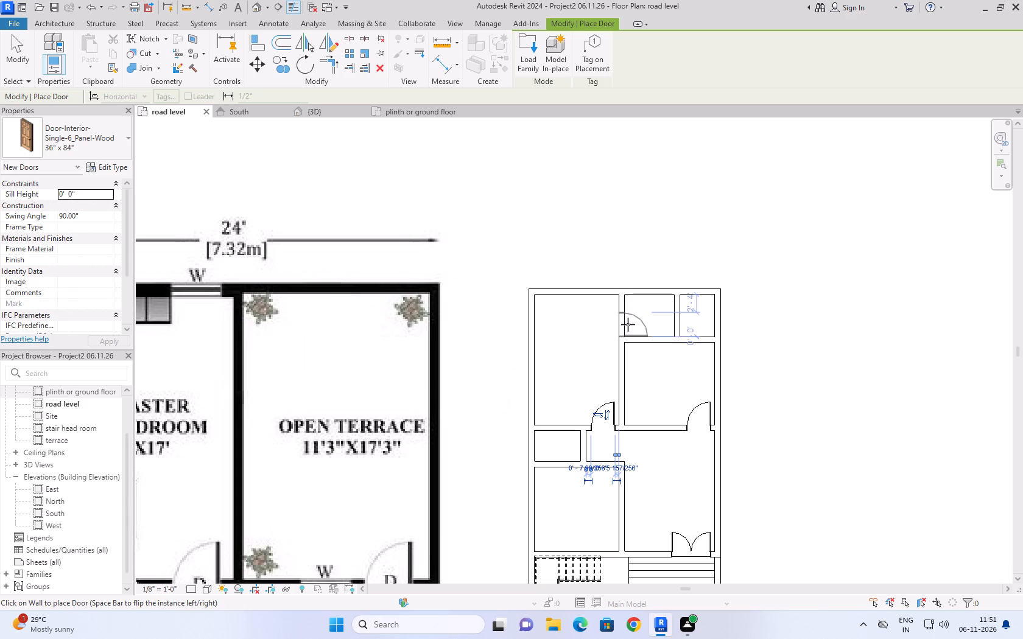
pyautogui.click(625, 321)
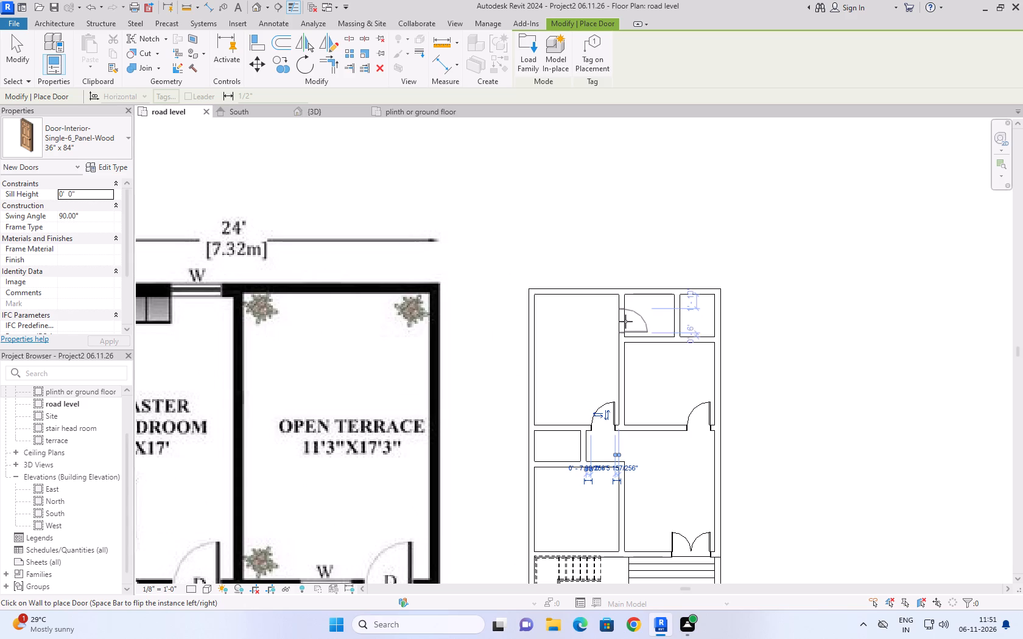
# Place a 36" x 84" door between the kid's bedroom and its 4' x 5'6" toilet, about 0'-8" from each side wall.
pyautogui.scroll(-6, 711, 369)
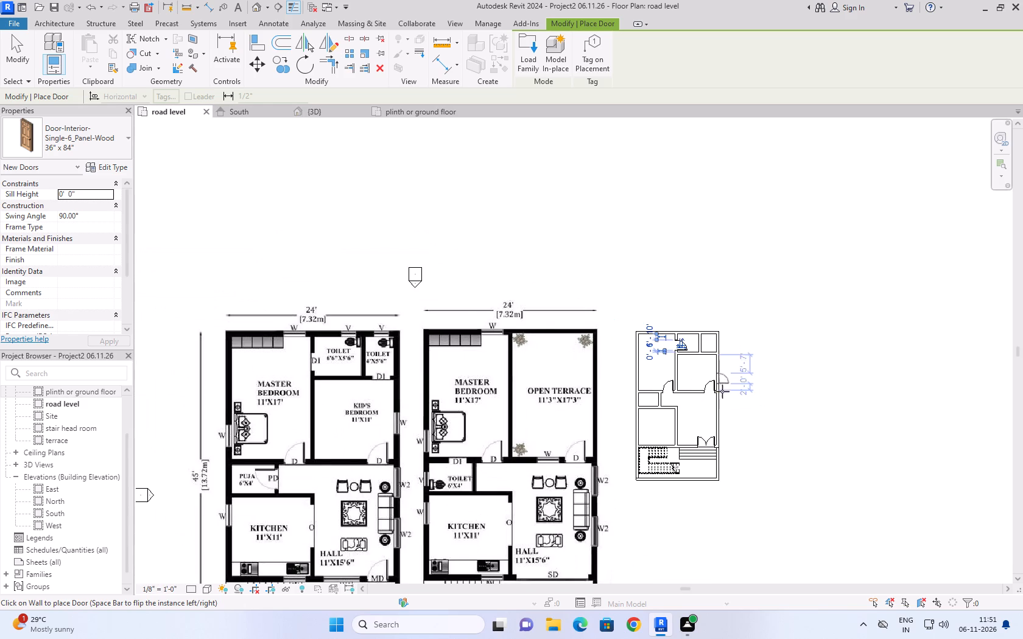
pyautogui.scroll(6, 718, 389)
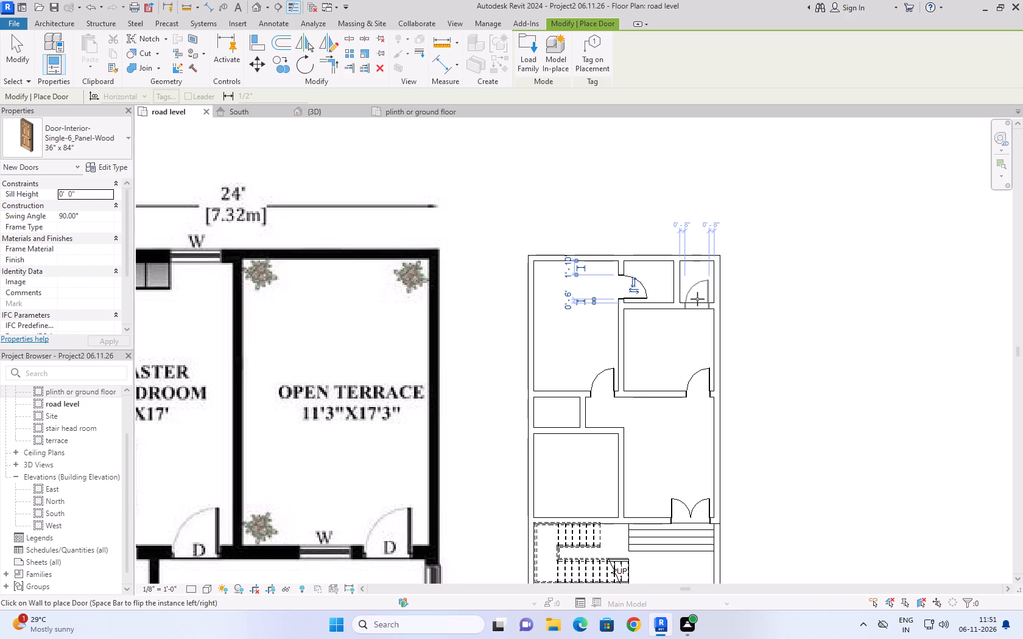
pyautogui.click(697, 299)
# Place a 36" x 84" door in the puja room's wall facing the hall, swinging into the puja room, and finish door placement.
pyautogui.scroll(-3, 765, 349)
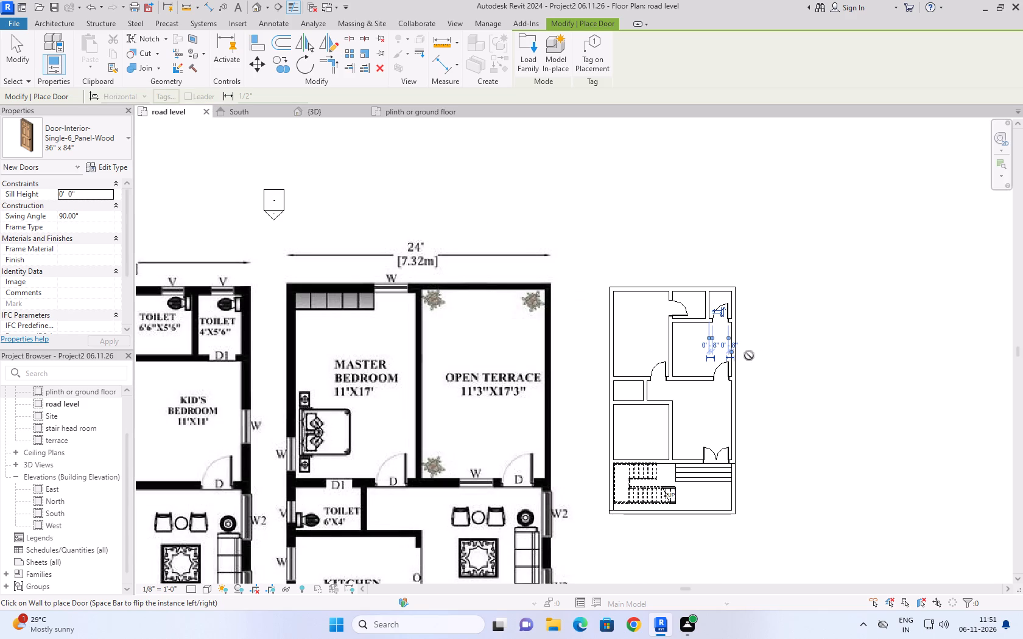
pyautogui.scroll(-3, 767, 338)
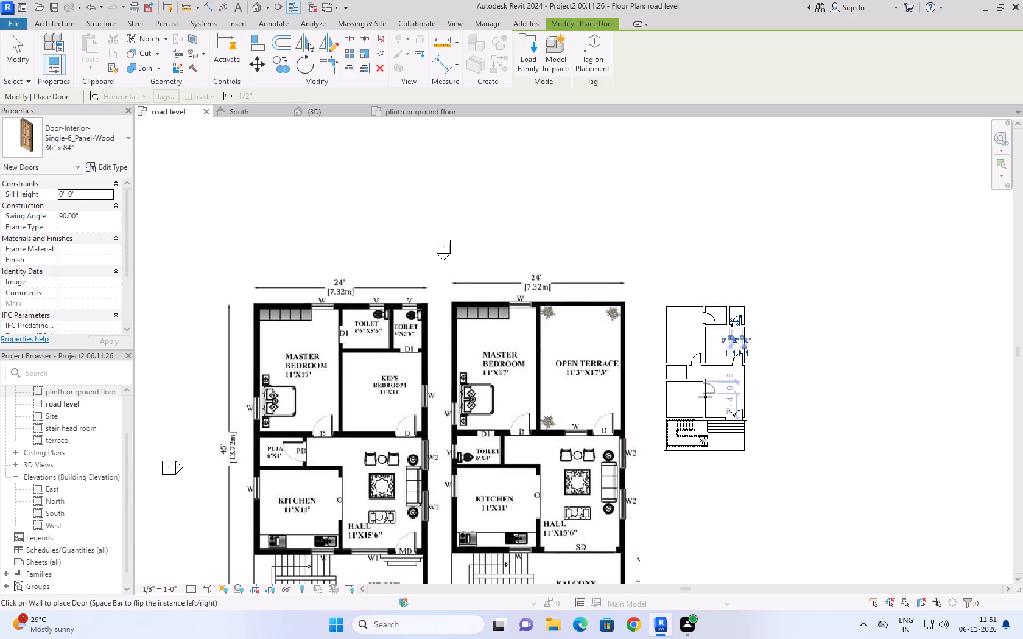
pyautogui.scroll(3, 717, 466)
pyautogui.scroll(-5, 722, 462)
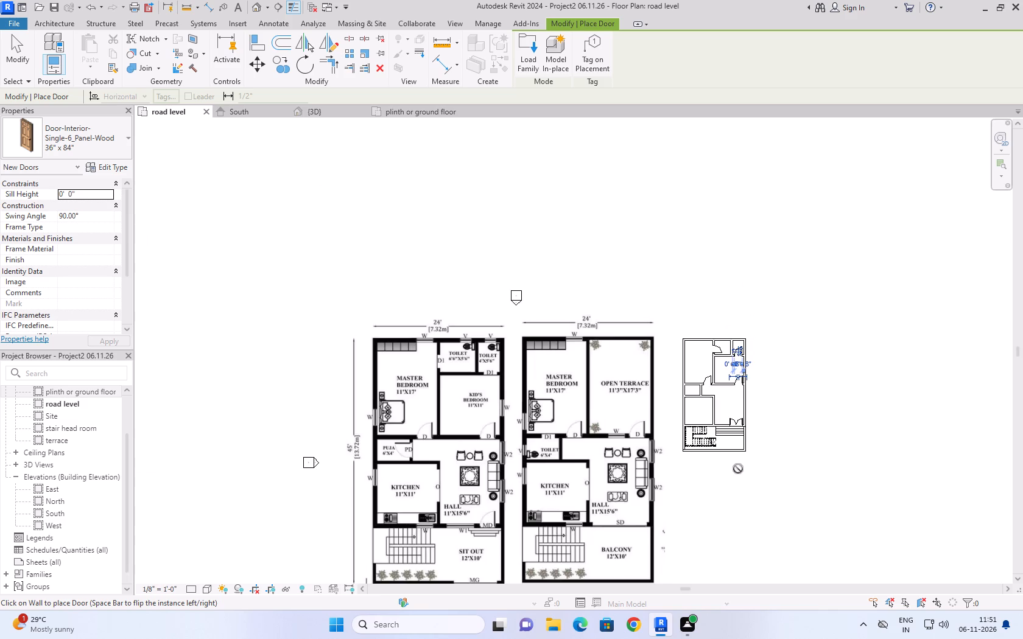
pyautogui.scroll(3, 738, 469)
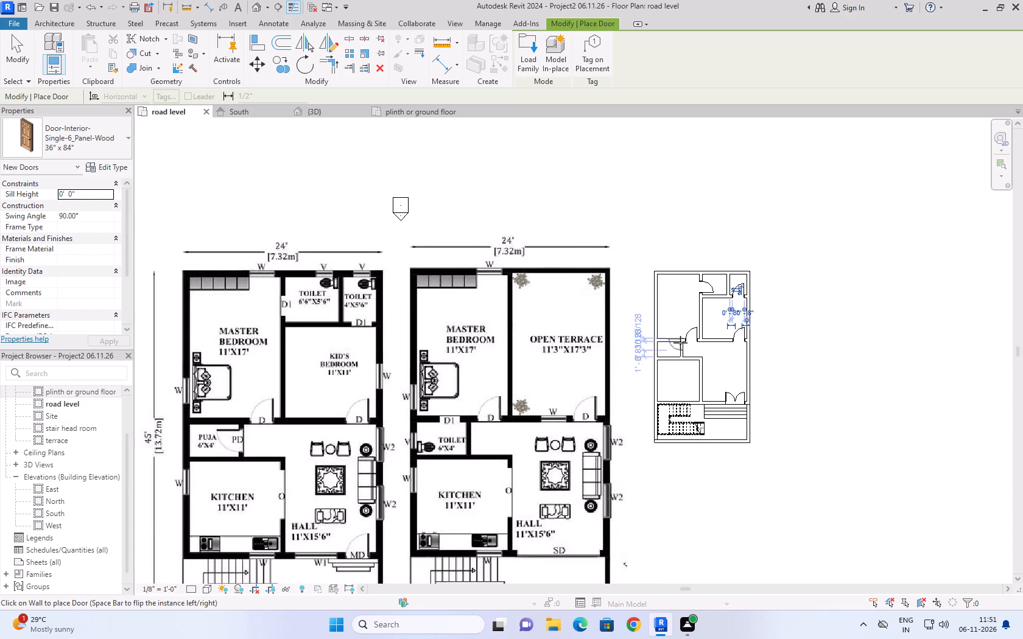
pyautogui.scroll(6, 680, 343)
pyautogui.click(683, 358)
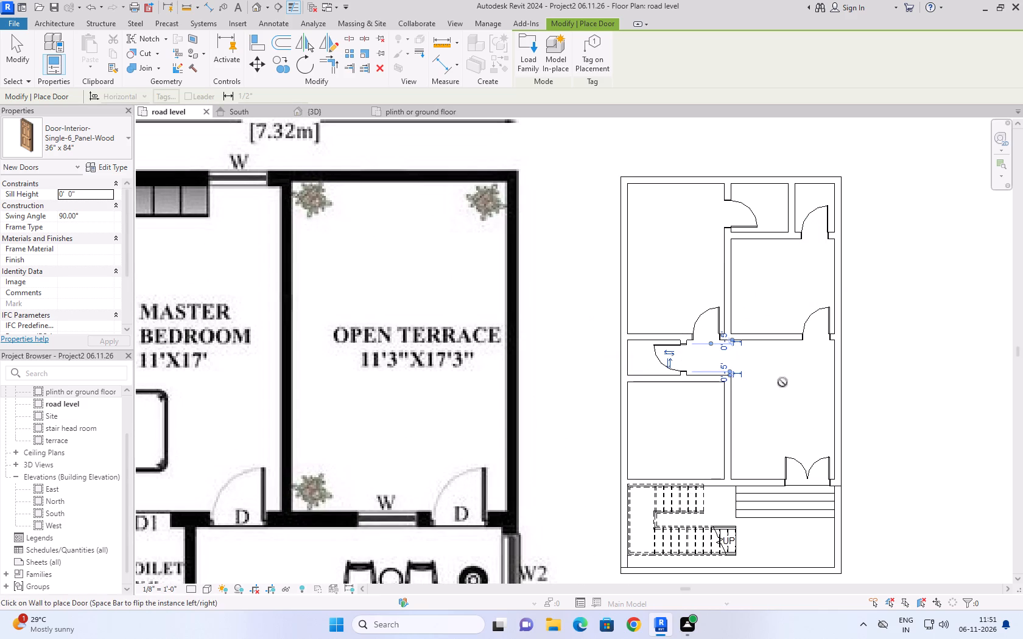
pyautogui.scroll(-3, 867, 394)
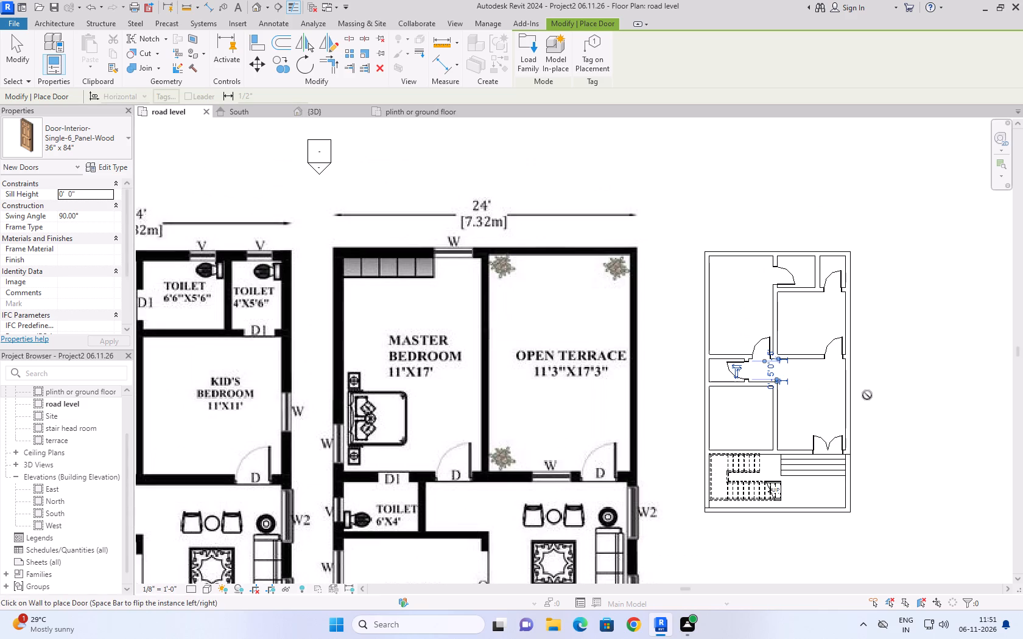
pyautogui.scroll(-3, 867, 395)
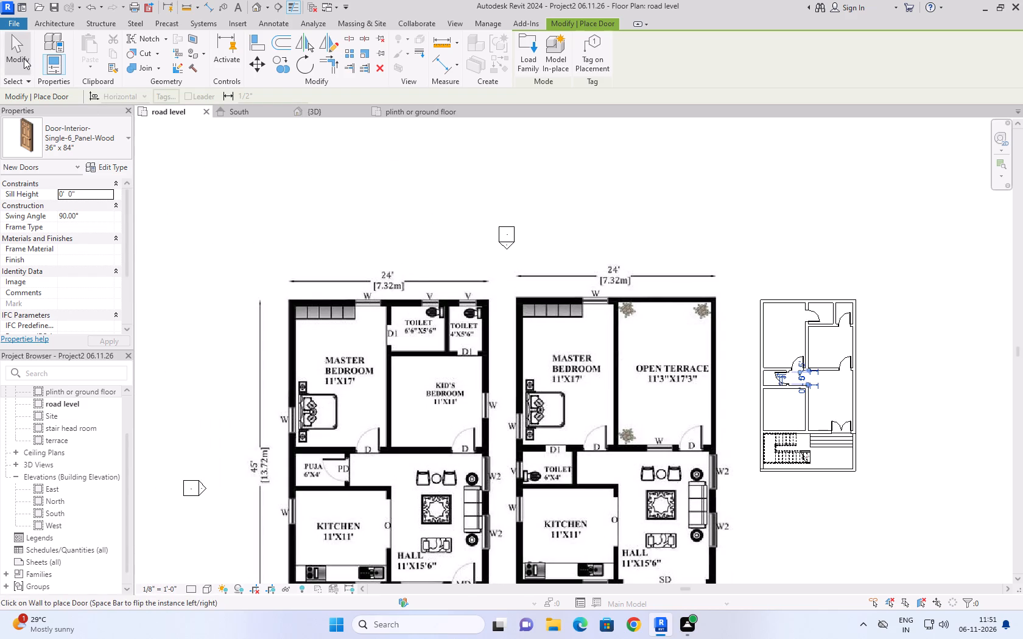
pyautogui.click(24, 58)
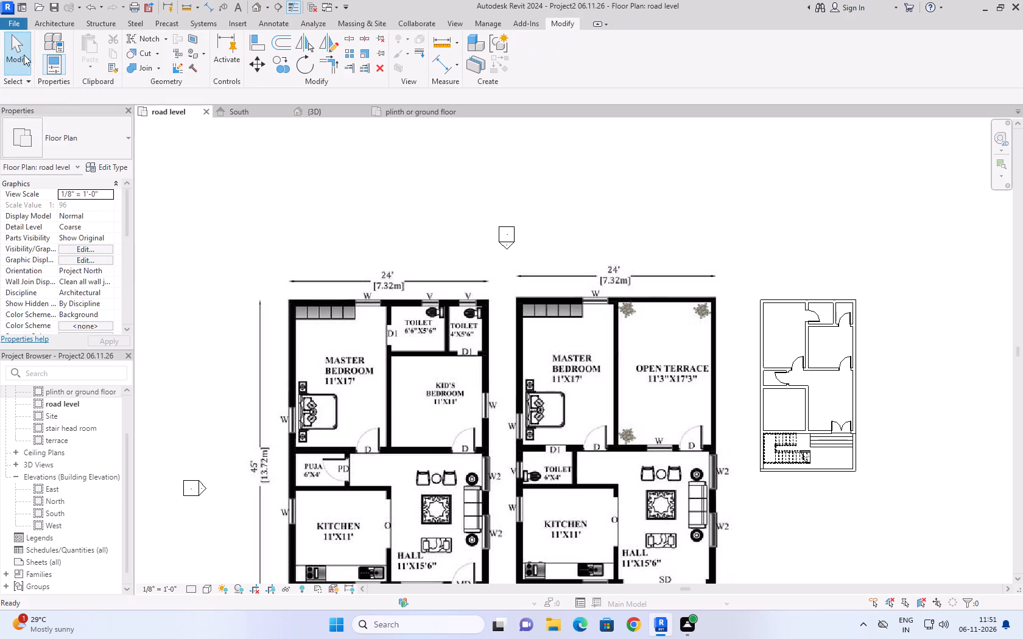
# Start window placement and browse the US library's Windows folder for a suitable window family.
pyautogui.scroll(-3, 331, 226)
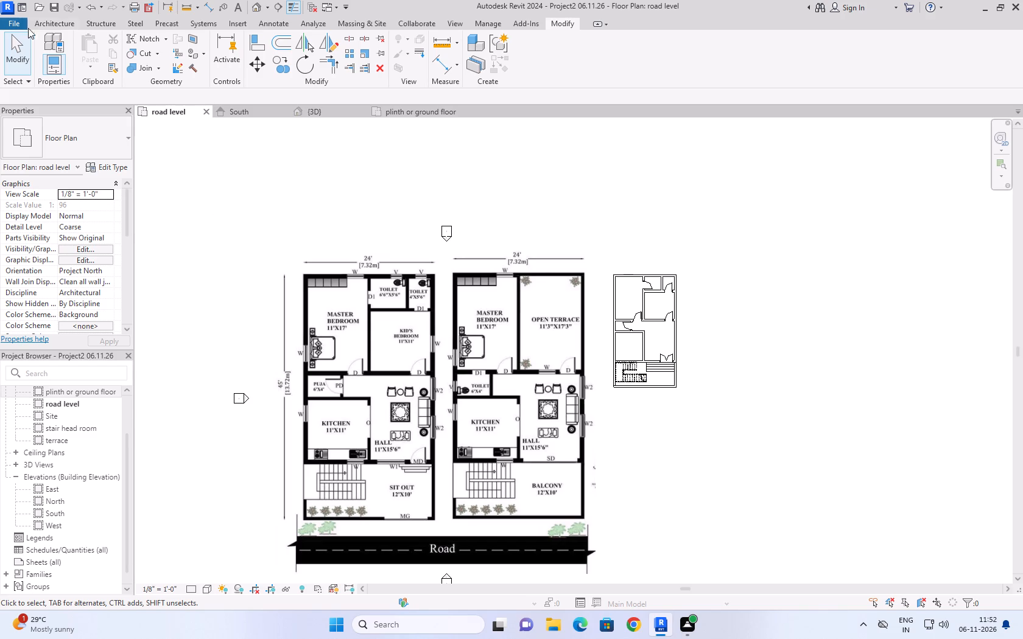
pyautogui.click(44, 25)
pyautogui.click(97, 48)
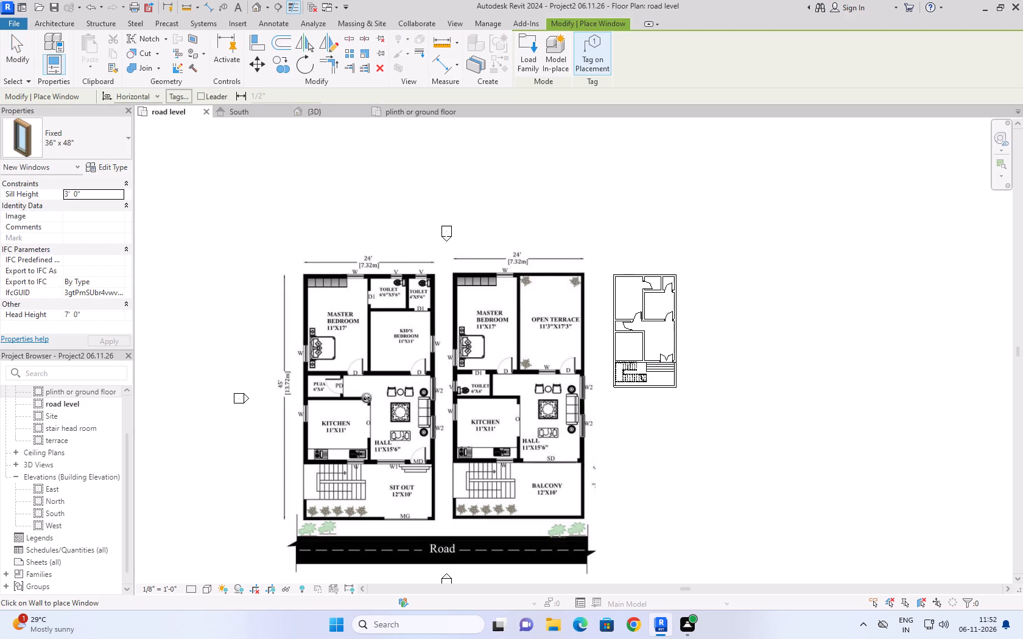
pyautogui.click(525, 43)
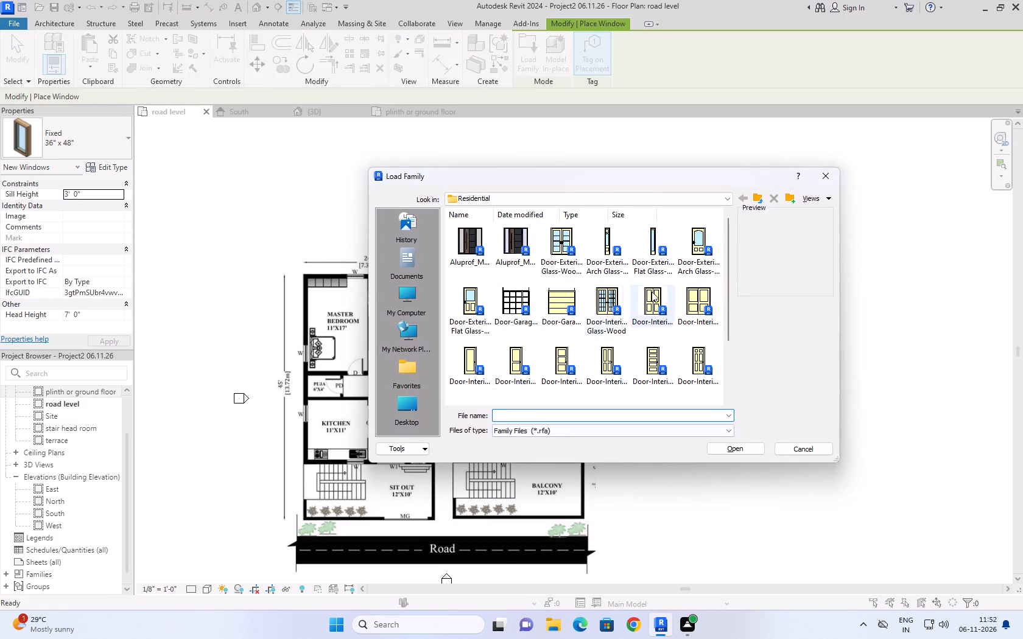
pyautogui.click(669, 198)
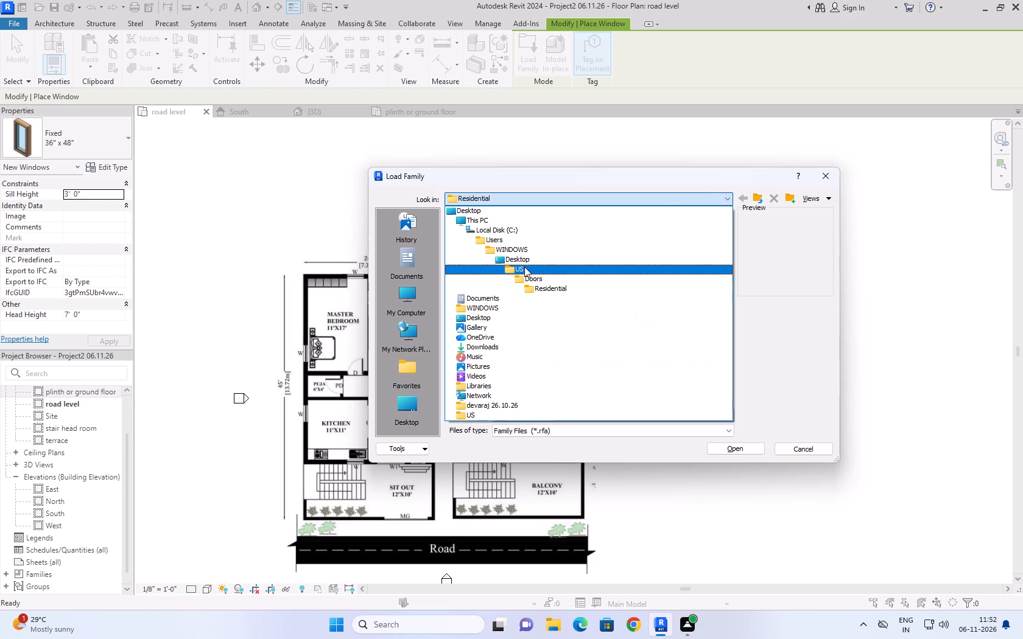
pyautogui.click(524, 267)
pyautogui.scroll(-5, 594, 354)
pyautogui.doubleClick(506, 315)
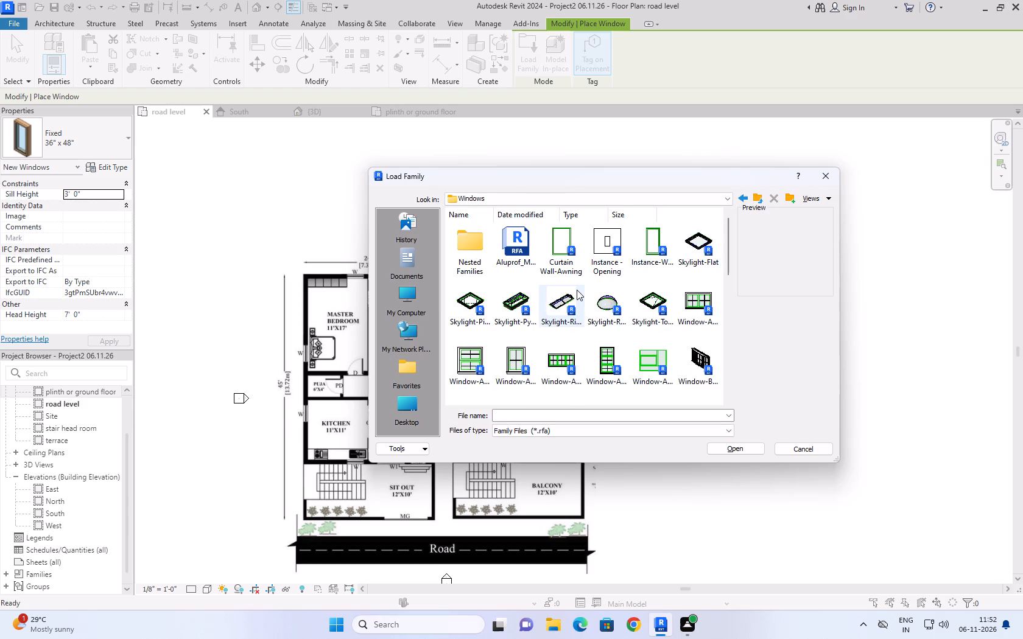
pyautogui.scroll(-7, 577, 290)
pyautogui.scroll(5, 616, 318)
pyautogui.scroll(-9, 625, 323)
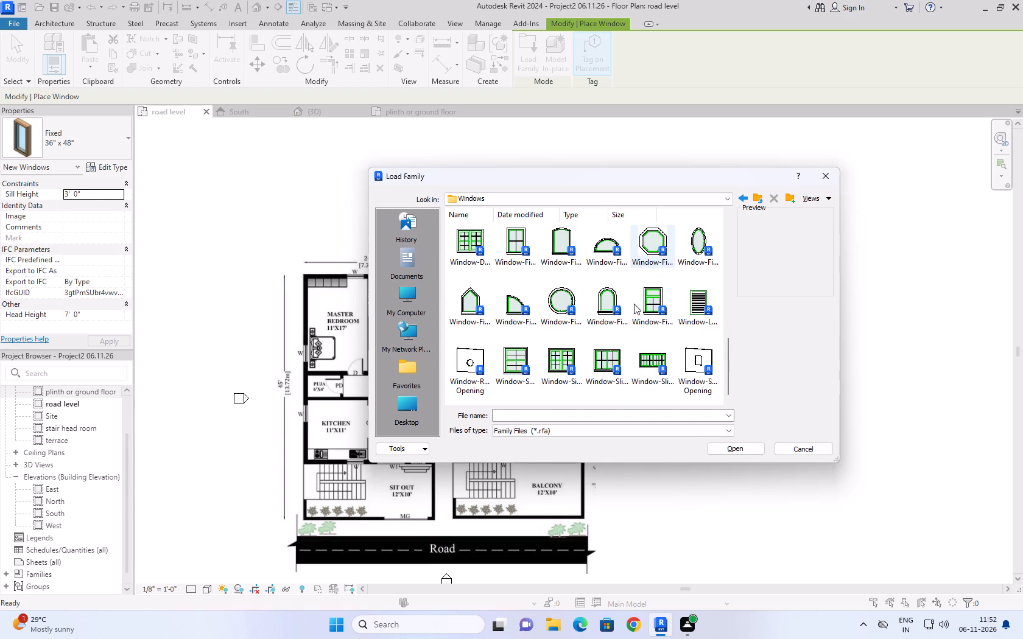
pyautogui.scroll(5, 634, 304)
pyautogui.scroll(-3, 634, 304)
pyautogui.scroll(6, 634, 304)
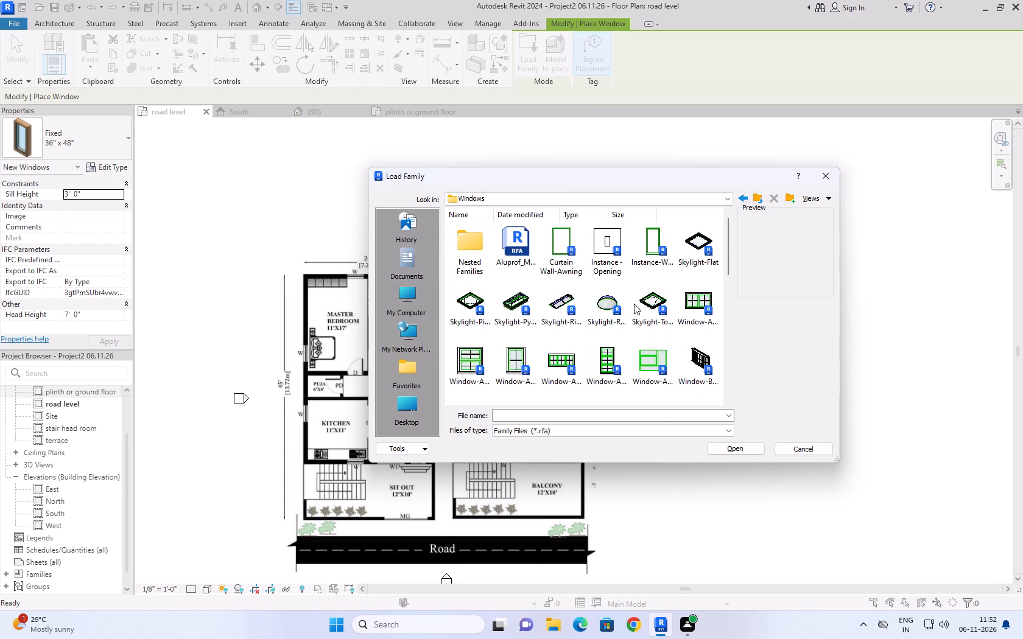
pyautogui.scroll(1, 634, 304)
pyautogui.scroll(-15, 634, 304)
pyautogui.scroll(6, 633, 302)
pyautogui.scroll(-4, 633, 324)
pyautogui.scroll(2, 633, 324)
# Compare the bow and bay casement families, load Window-Bay-Casement-30_Degree_Angle, and preview it in the hall's wall beside the entrance door.
pyautogui.click(698, 240)
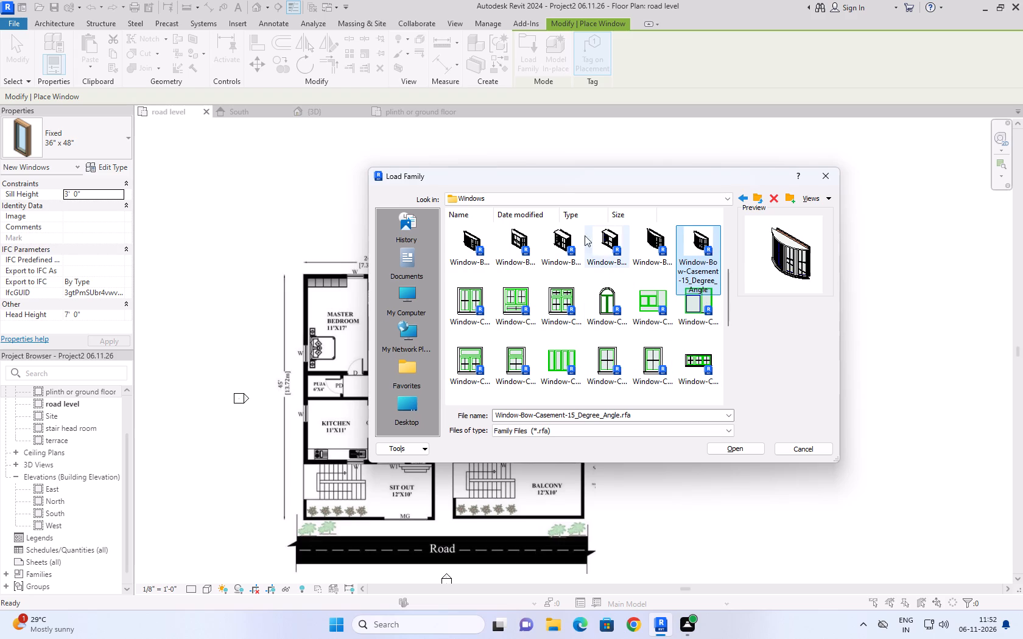
pyautogui.click(563, 234)
pyautogui.click(510, 229)
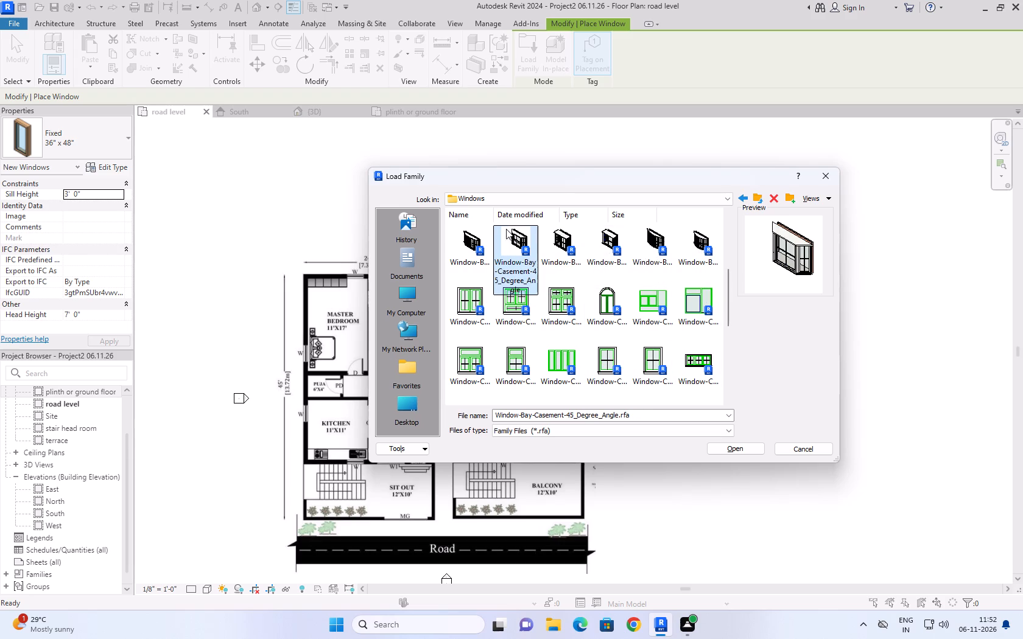
pyautogui.click(474, 228)
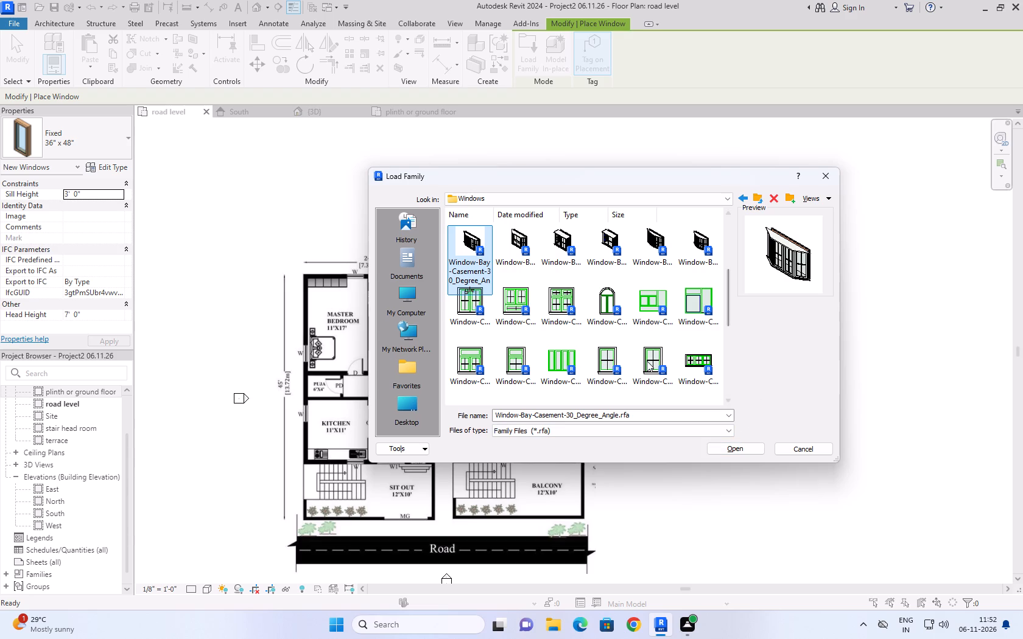
pyautogui.click(758, 449)
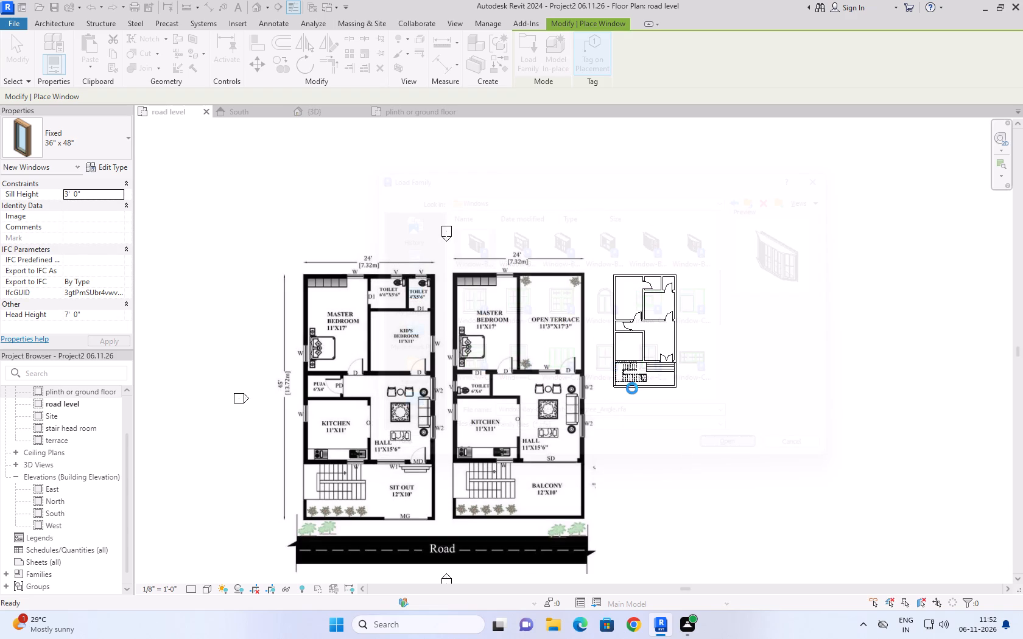
pyautogui.scroll(3, 635, 390)
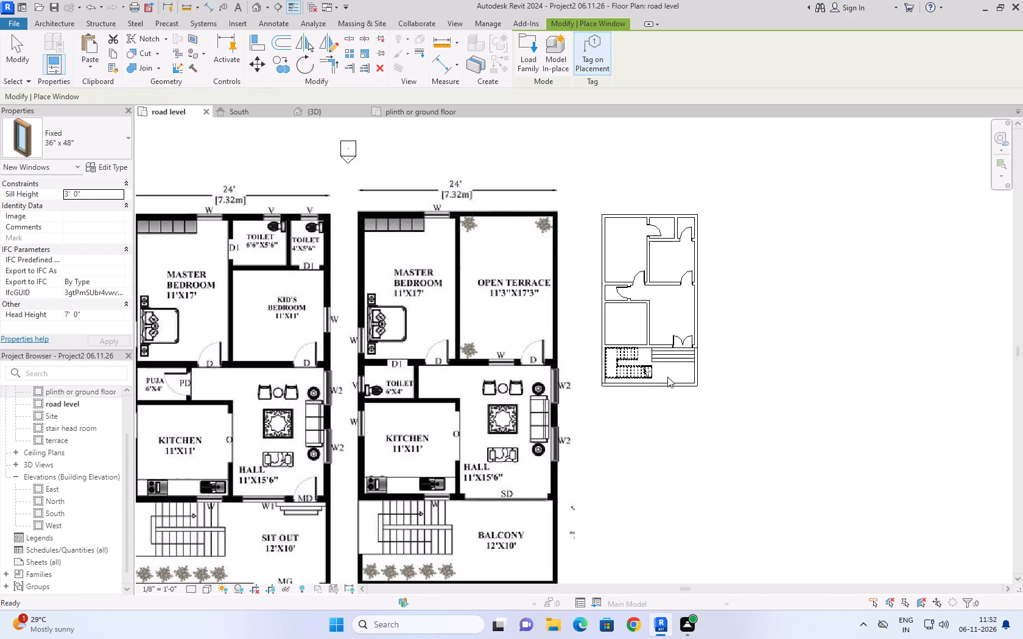
pyautogui.scroll(7, 667, 337)
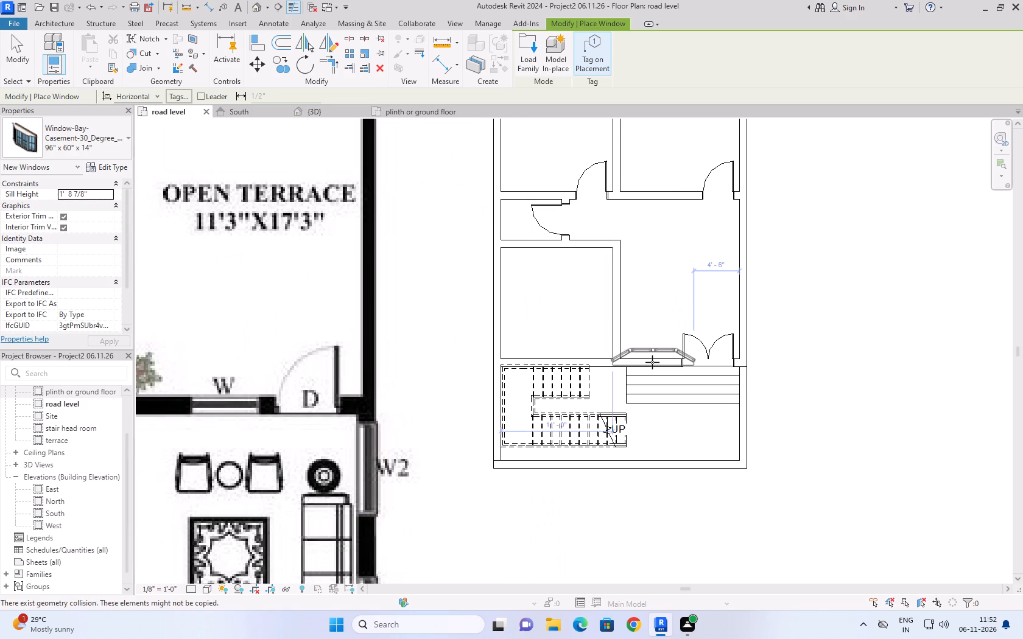
pyautogui.scroll(-8, 724, 437)
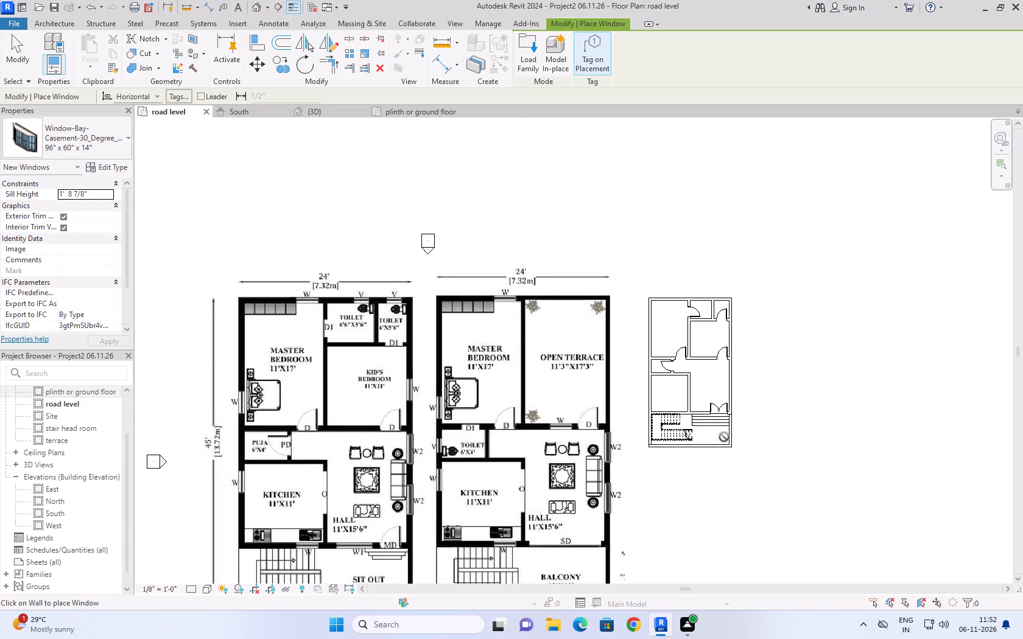
# Load the Window-Single-Hung-Double family from the Windows folder with its 48" x 36" type.
pyautogui.click(532, 61)
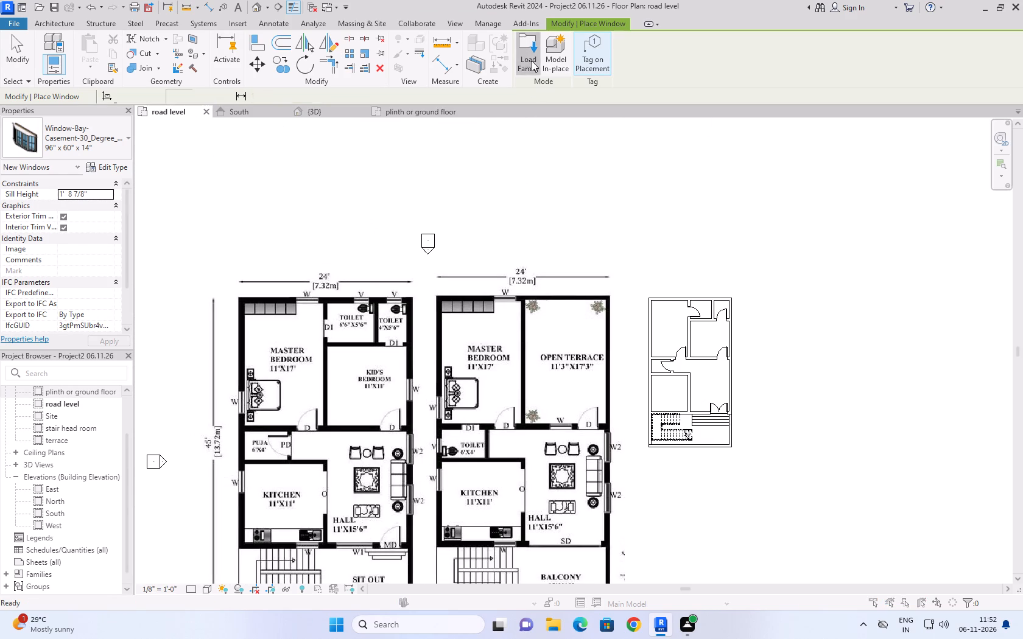
pyautogui.scroll(-14, 575, 347)
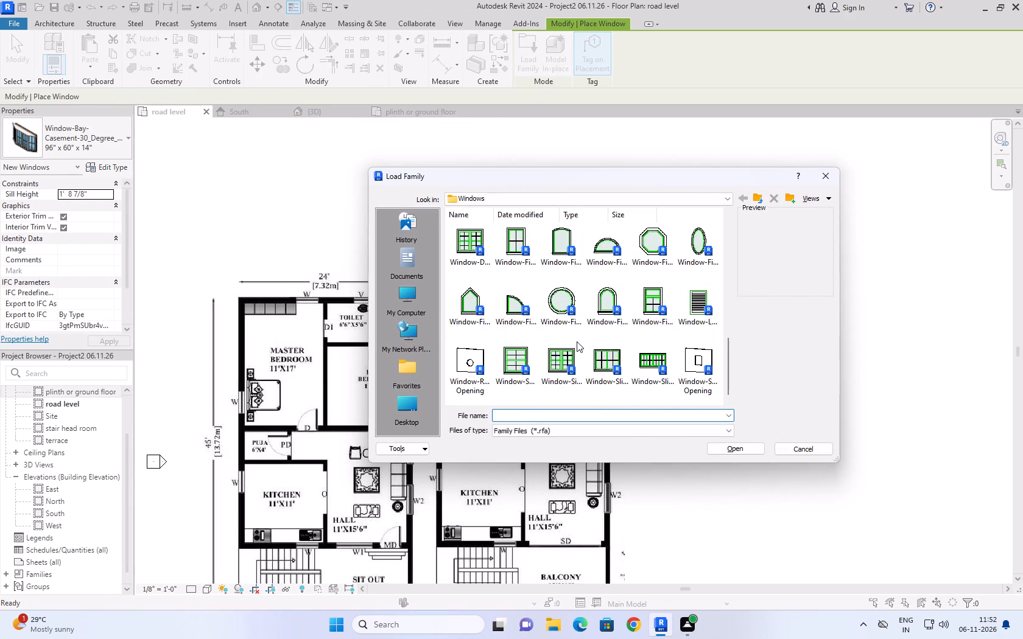
pyautogui.scroll(-6, 577, 341)
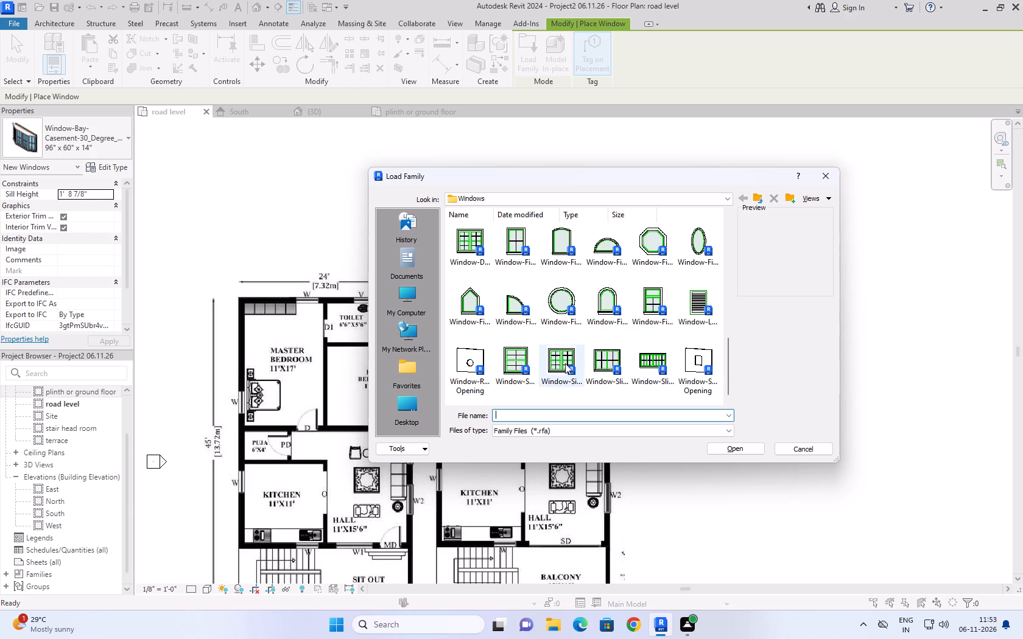
pyautogui.click(565, 363)
pyautogui.click(718, 449)
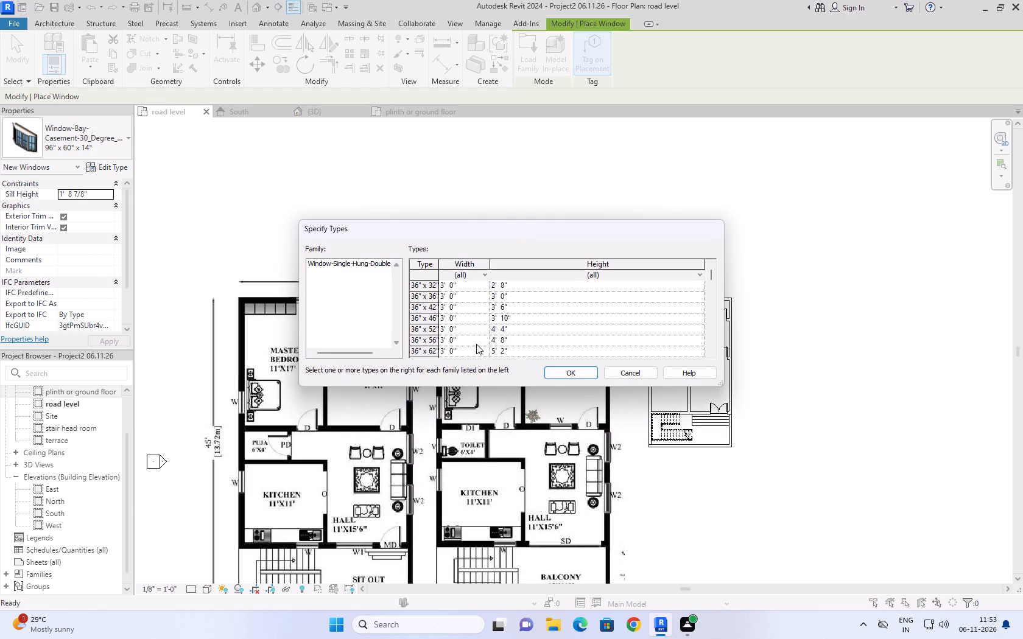
pyautogui.click(476, 344)
pyautogui.scroll(-2, 474, 331)
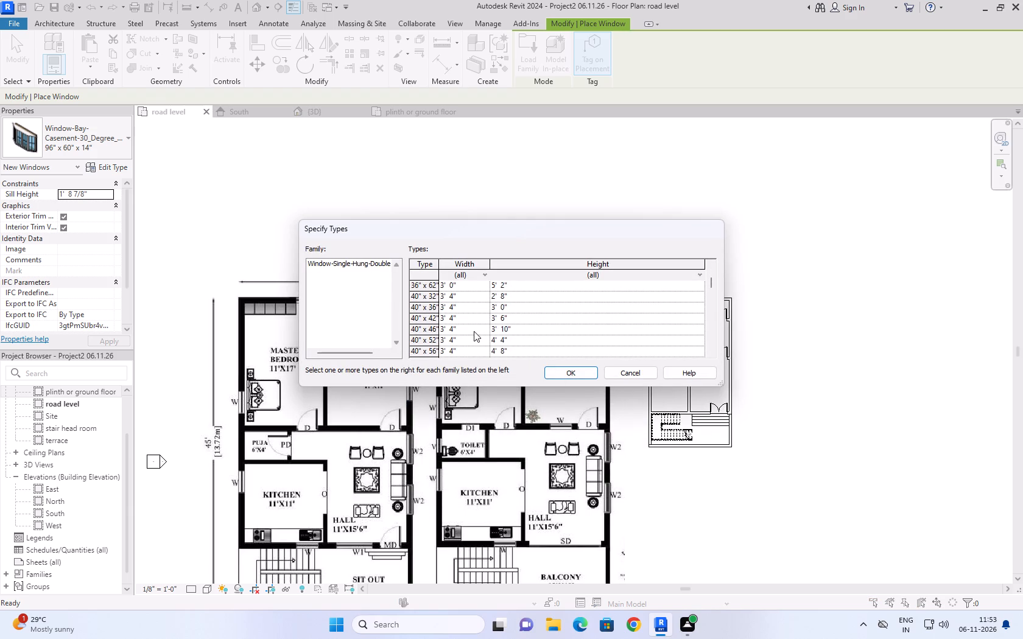
pyautogui.scroll(-2, 474, 331)
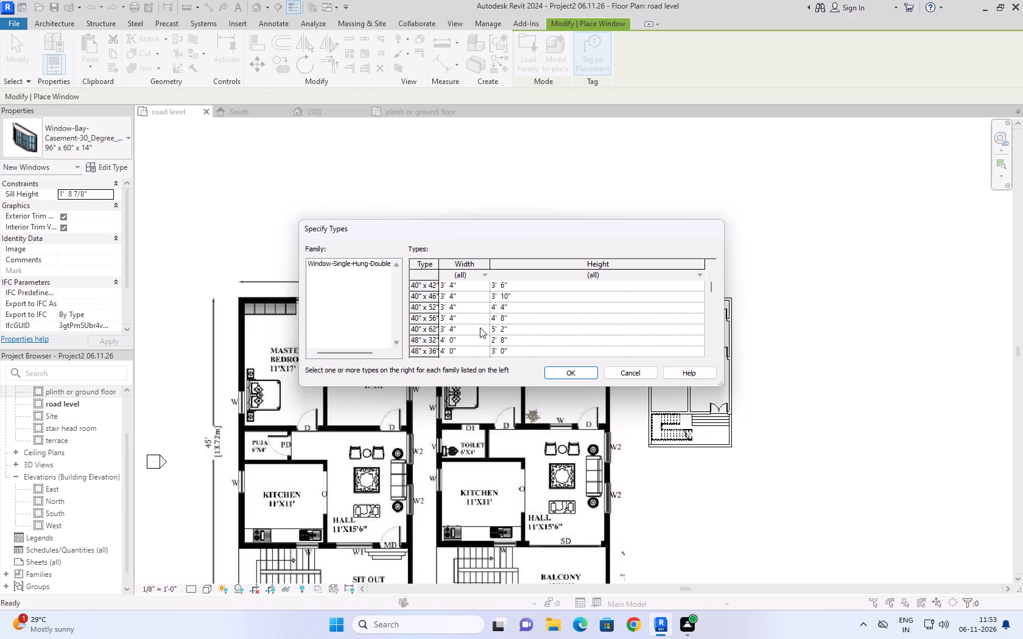
pyautogui.scroll(14, 480, 327)
pyautogui.middleClick(480, 327)
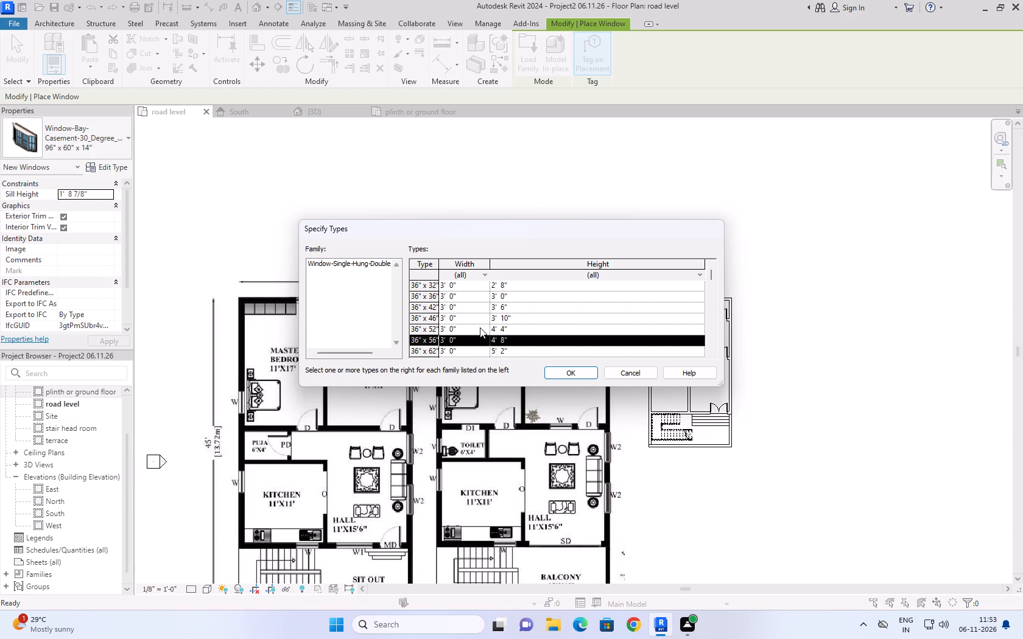
pyautogui.scroll(7, 480, 327)
pyautogui.scroll(-4, 480, 327)
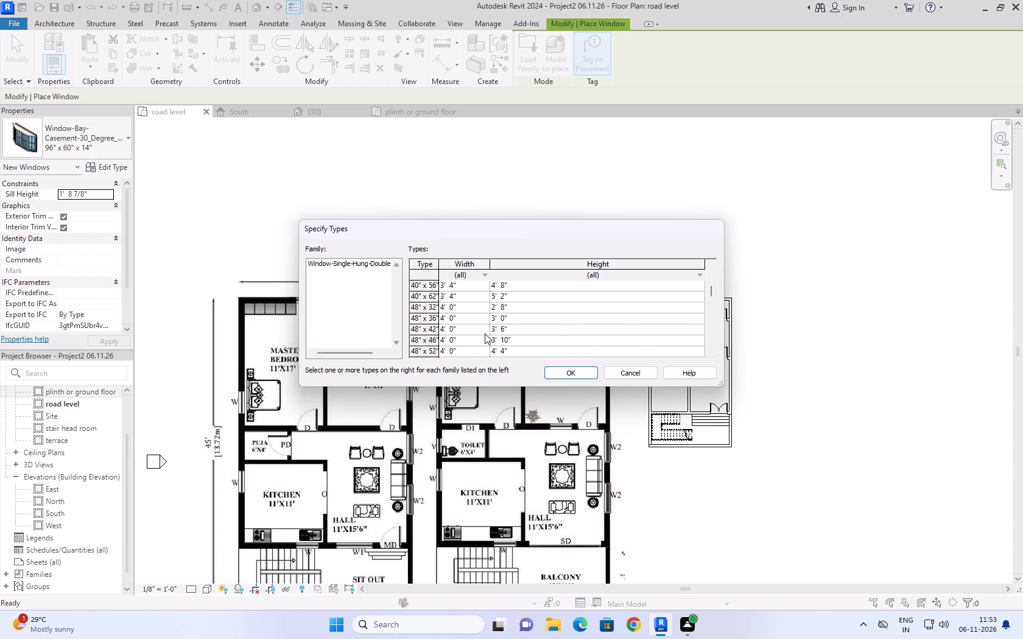
pyautogui.scroll(-1, 485, 339)
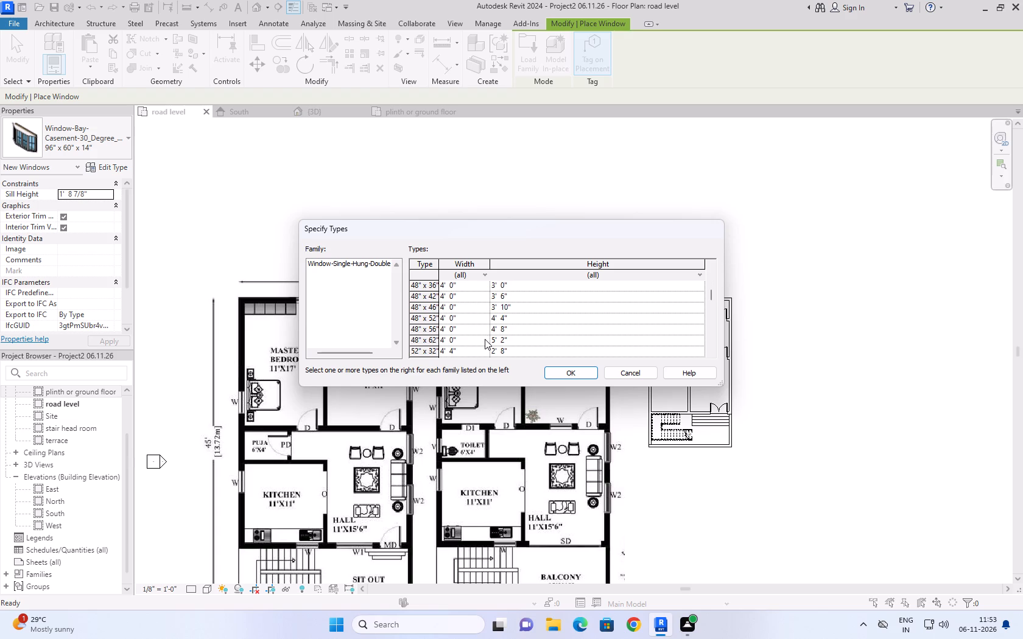
pyautogui.click(481, 286)
pyautogui.click(581, 371)
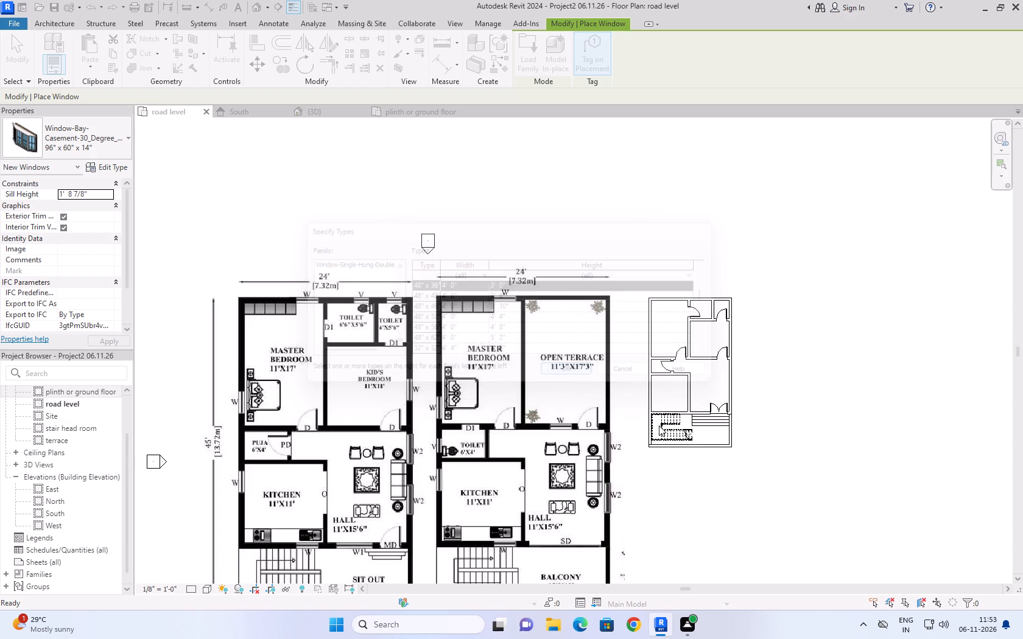
# Place a 48" x 36" single-hung double window in the hall's front wall, about 1'-0 1/2" from both the kitchen wall and the double door.
pyautogui.scroll(13, 711, 435)
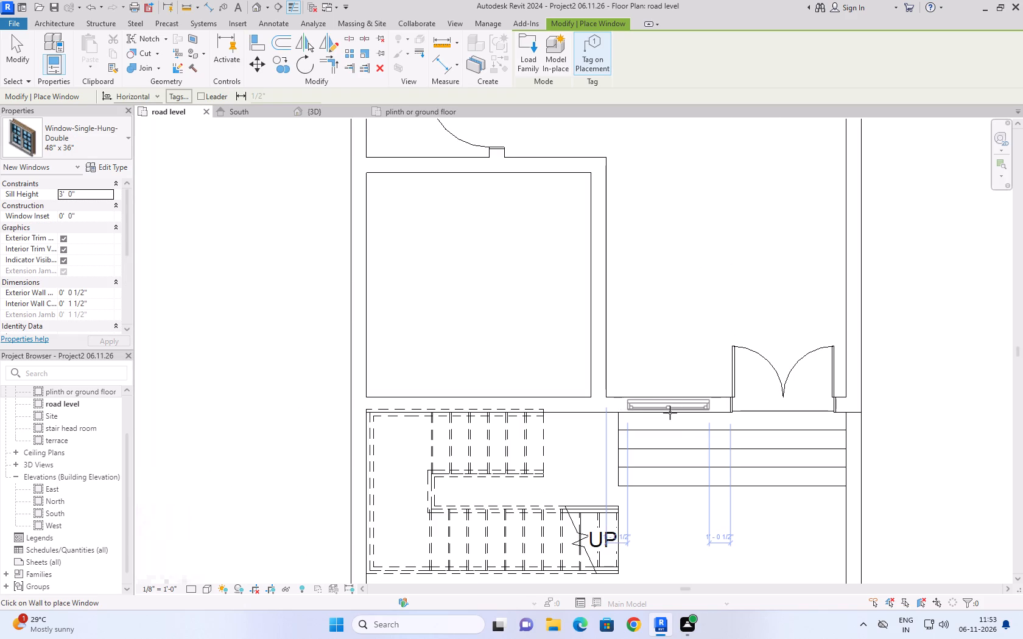
pyautogui.click(669, 409)
# Place a 48" x 36" window in the hall's outer side wall, about 4'-0" from the front wall and 7'-9" from the kid's bedroom wall.
pyautogui.scroll(-2, 857, 339)
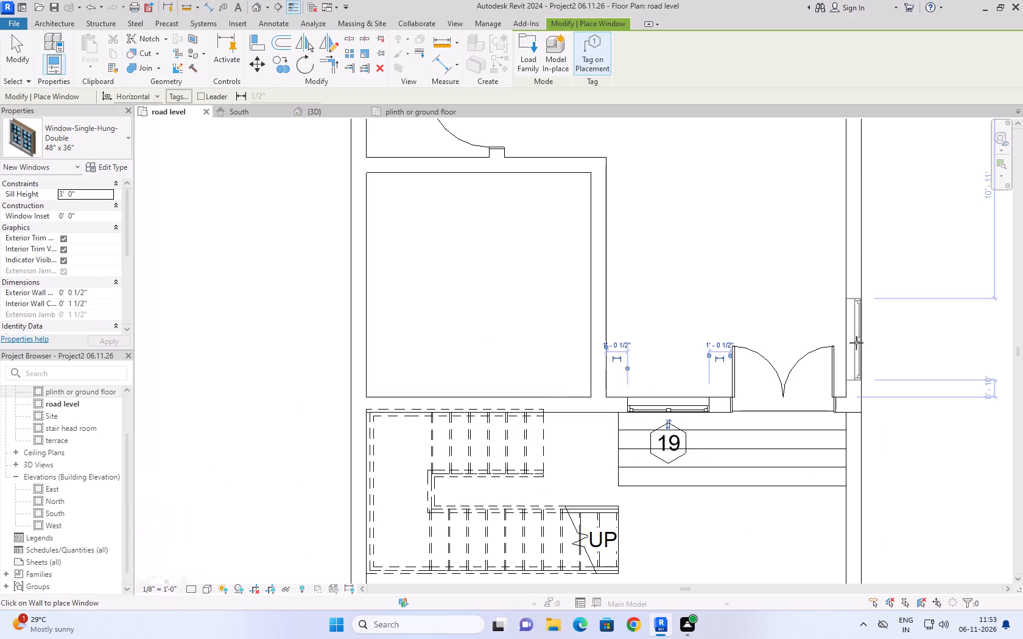
pyautogui.scroll(-11, 856, 343)
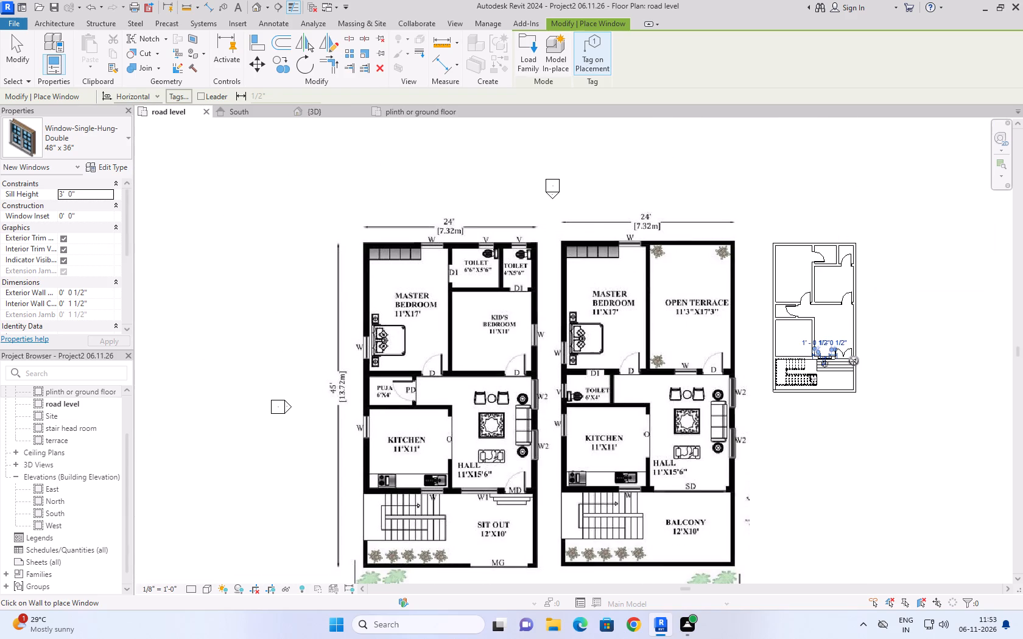
pyautogui.scroll(4, 856, 342)
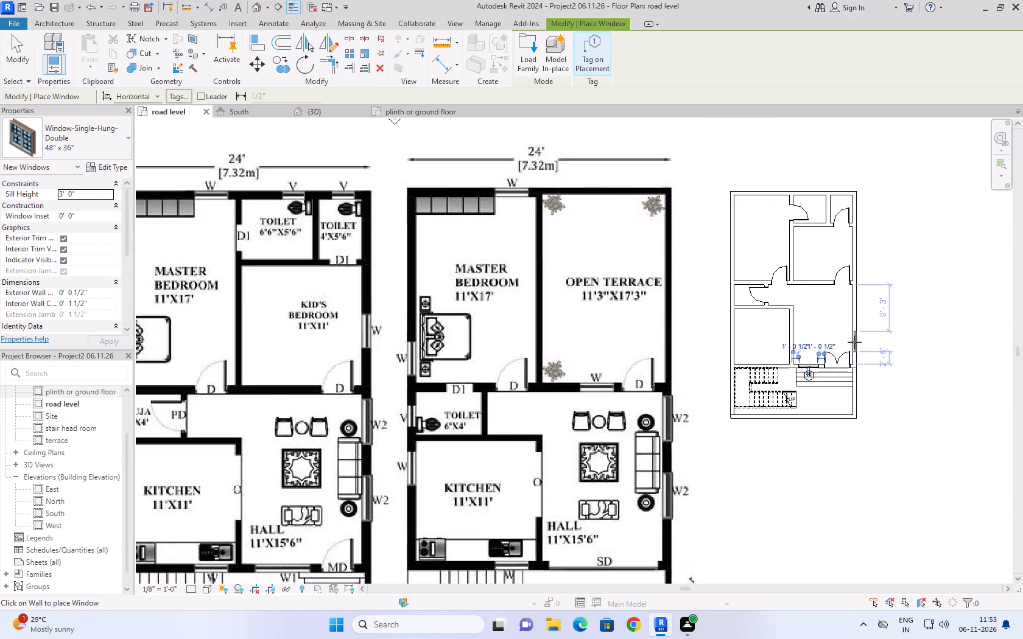
pyautogui.scroll(2, 854, 342)
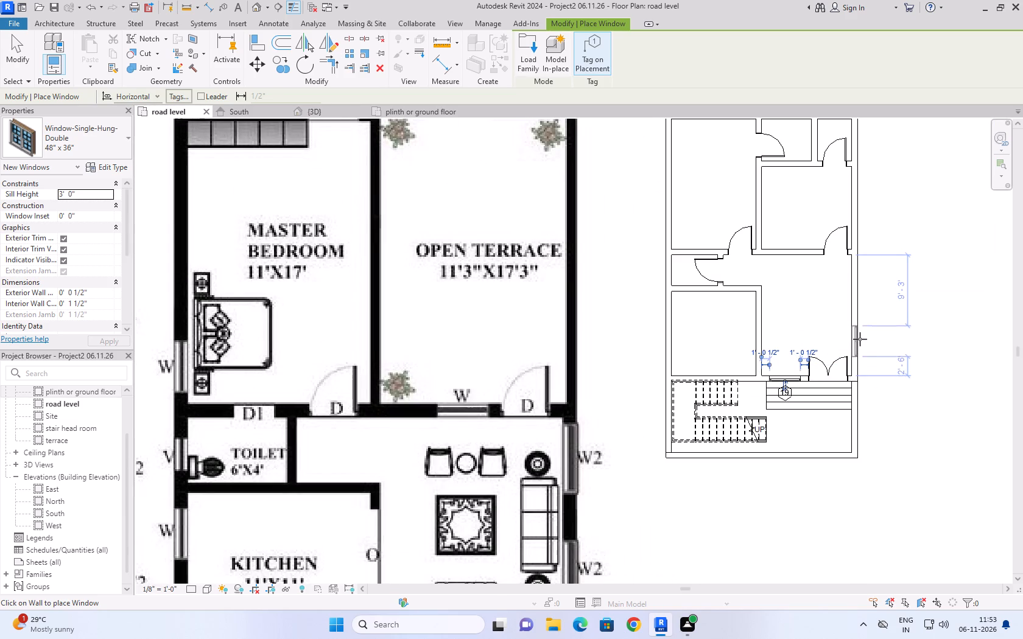
pyautogui.click(862, 330)
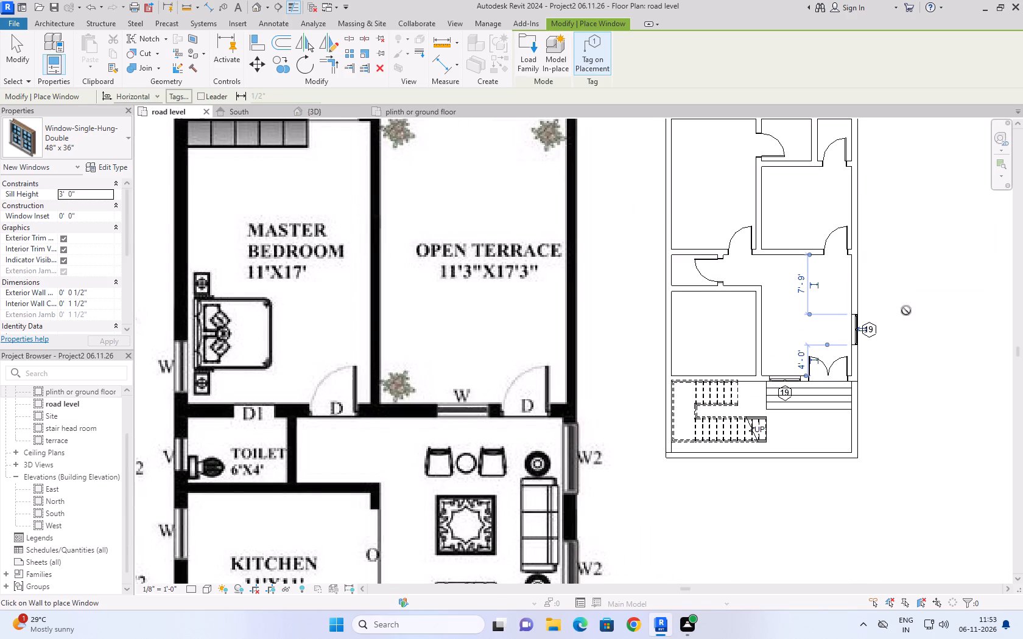
pyautogui.scroll(-4, 906, 310)
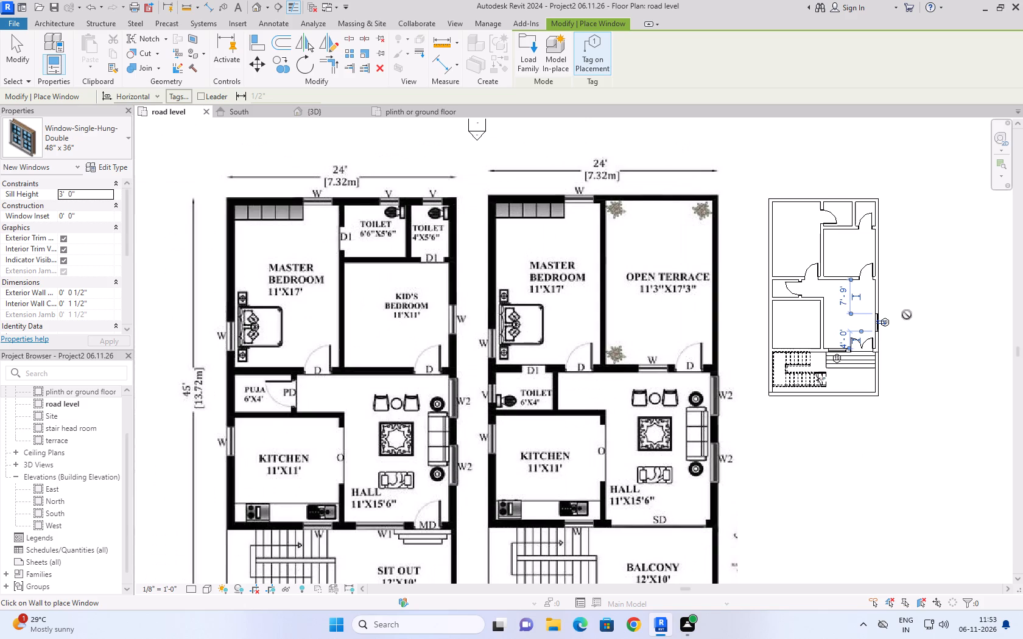
pyautogui.scroll(4, 884, 264)
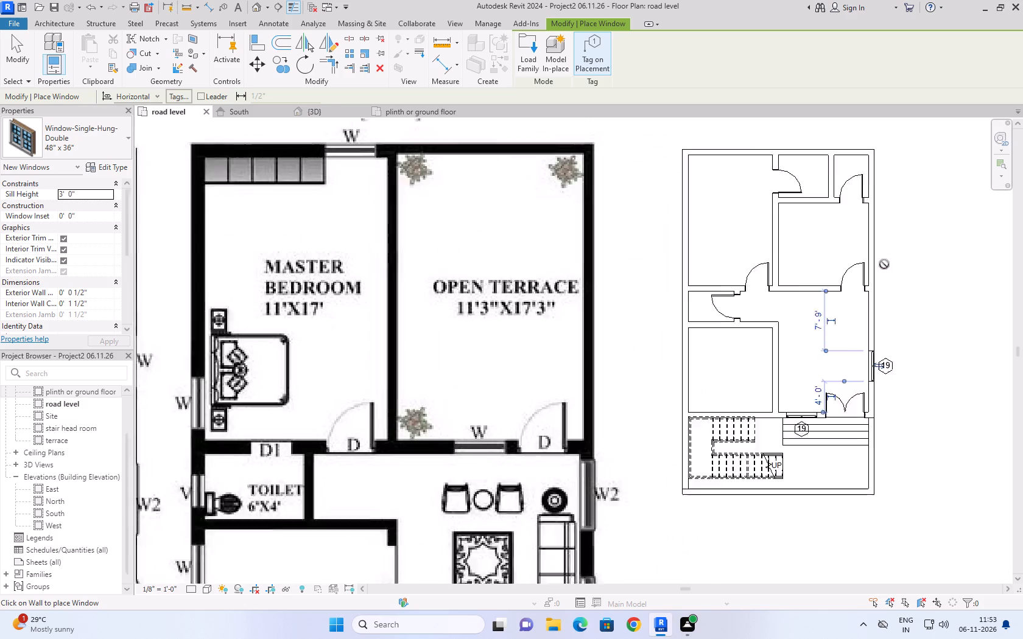
# Place a 48" x 36" window in the kid's bedroom's outer side wall, about 2'-10" from the toilet wall and 3'-11" from the hall wall.
pyautogui.scroll(1, 884, 264)
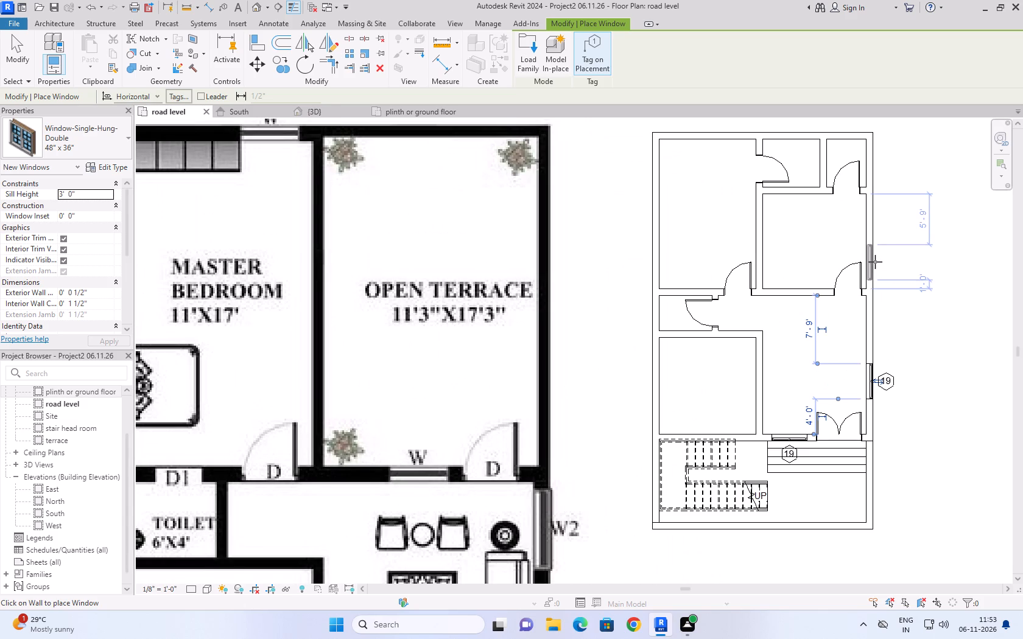
pyautogui.scroll(5, 877, 259)
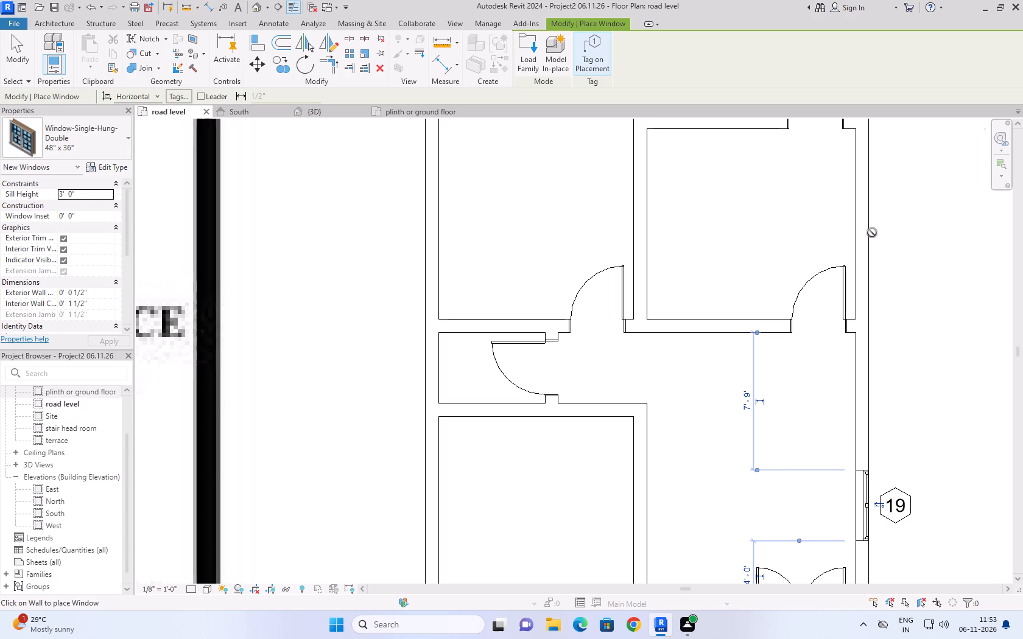
pyautogui.click(872, 214)
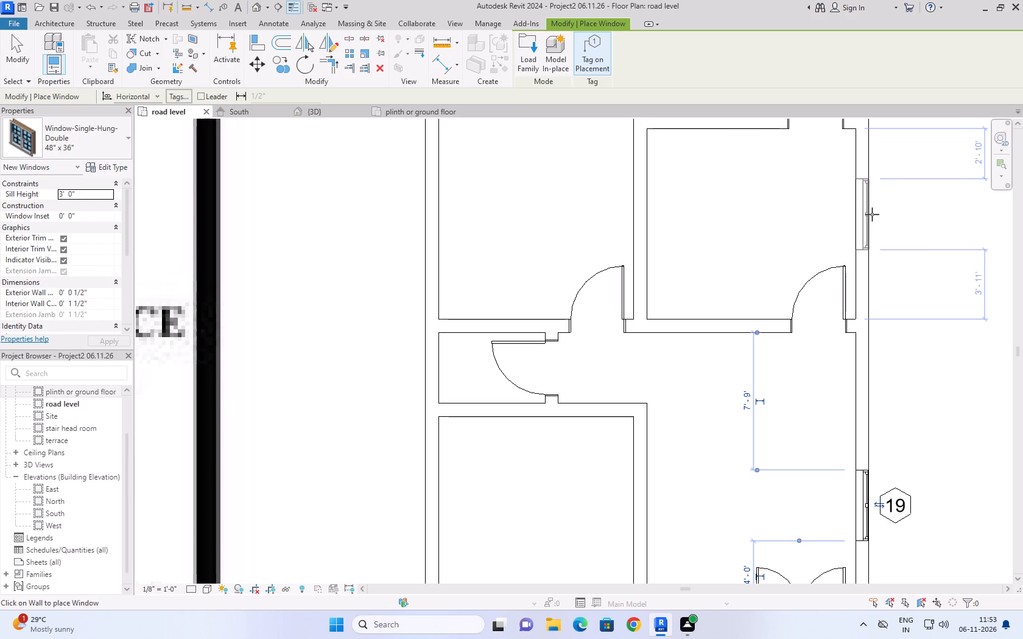
# Place a 48" x 36" window in the master bedroom's rear wall, about 6'-6" from the outer side wall and 0'-6" from the toilet wall.
pyautogui.scroll(-3, 898, 249)
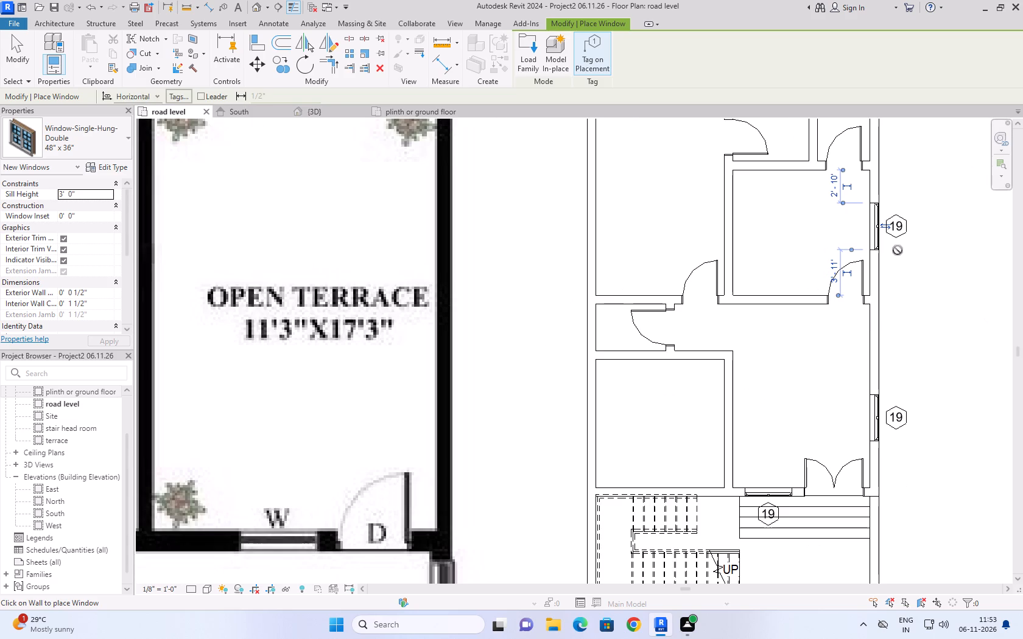
pyautogui.scroll(-4, 866, 327)
pyautogui.scroll(-3, 887, 389)
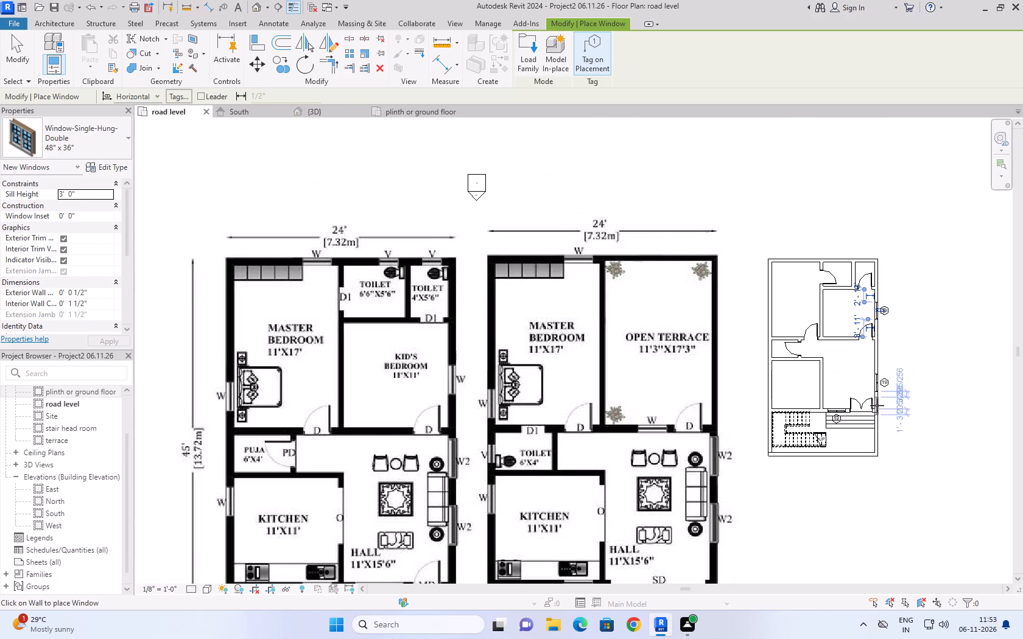
pyautogui.scroll(-2, 426, 272)
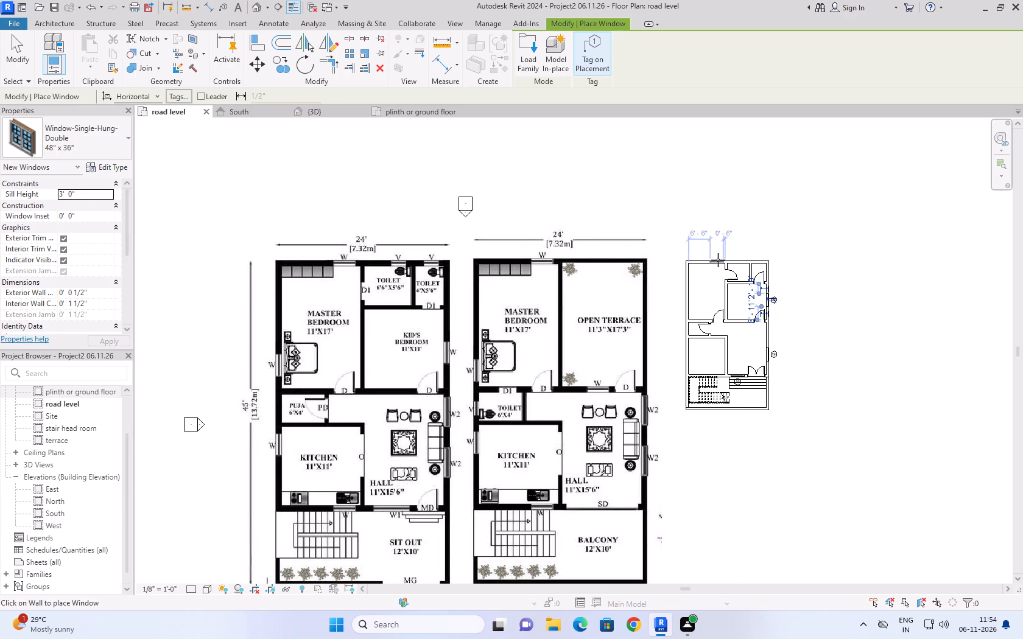
pyautogui.scroll(8, 718, 260)
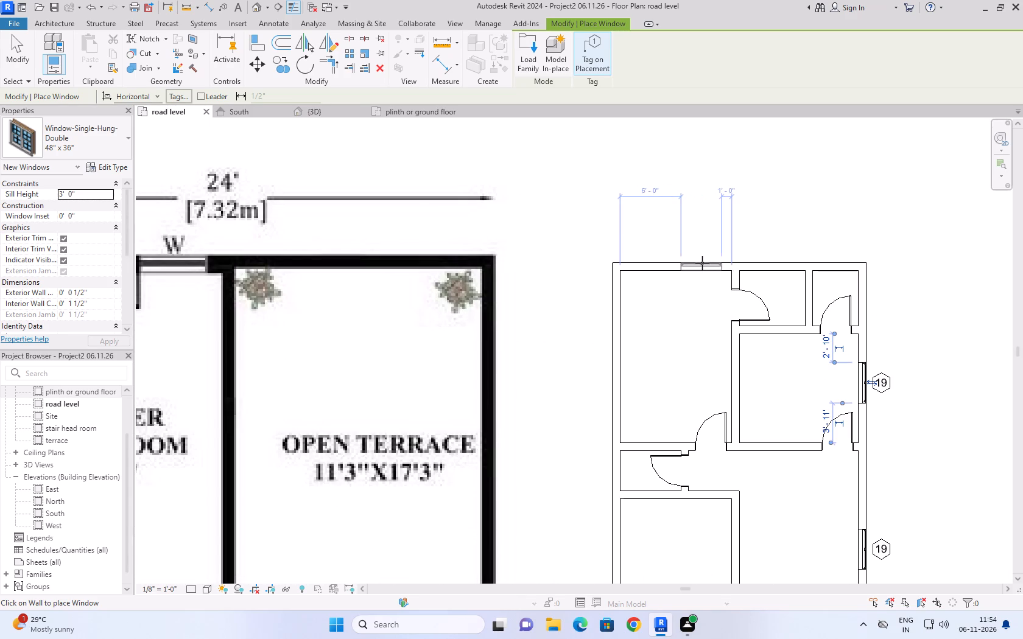
pyautogui.click(705, 263)
# Place a 48" x 36" window in the master bedroom's outer side wall, about 12'-0" from the rear wall and 1'-0" from the puja wall.
pyautogui.scroll(-4, 712, 256)
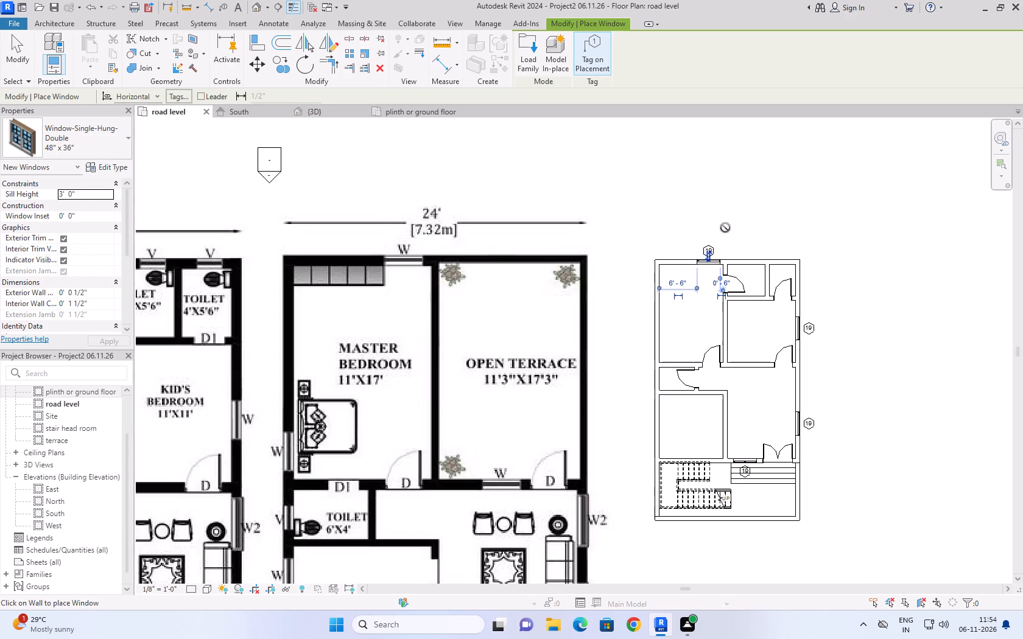
pyautogui.scroll(-4, 725, 228)
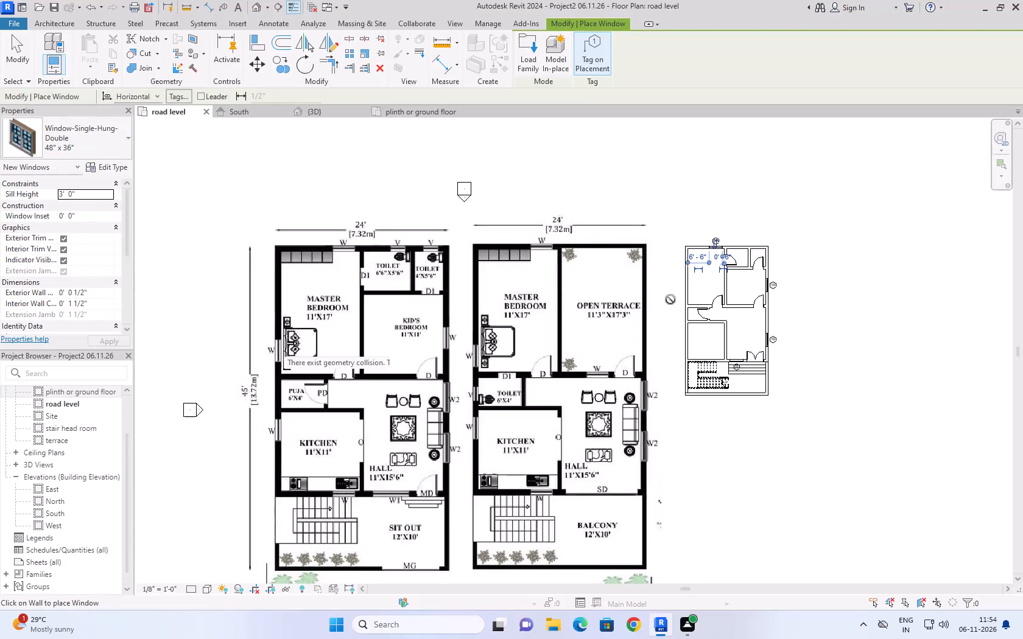
pyautogui.scroll(7, 696, 292)
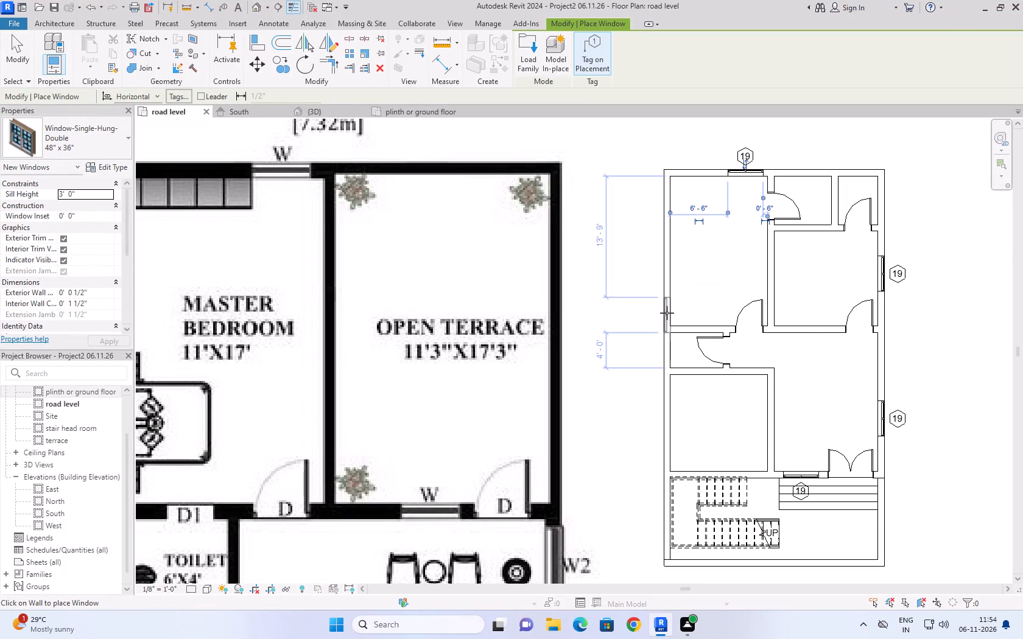
pyautogui.click(663, 298)
# Following the reference plan, place a 48" x 36" window in the kitchen's outer side wall, about 1'-0" from the puja wall and 6'-0" from the front wall.
pyautogui.scroll(-3, 698, 255)
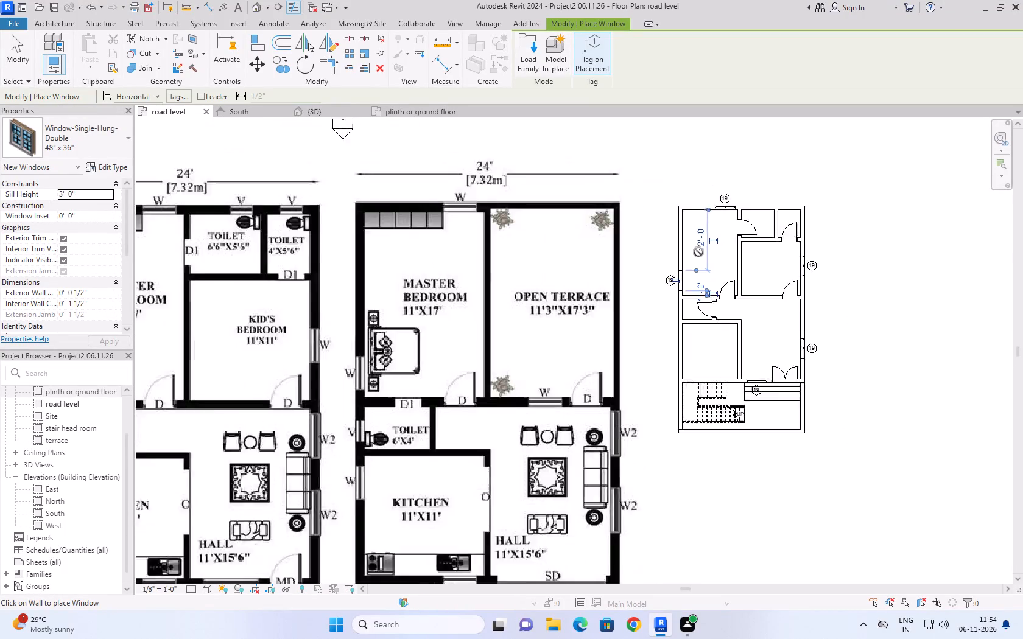
pyautogui.scroll(-6, 698, 252)
pyautogui.scroll(5, 599, 320)
pyautogui.scroll(-5, 672, 191)
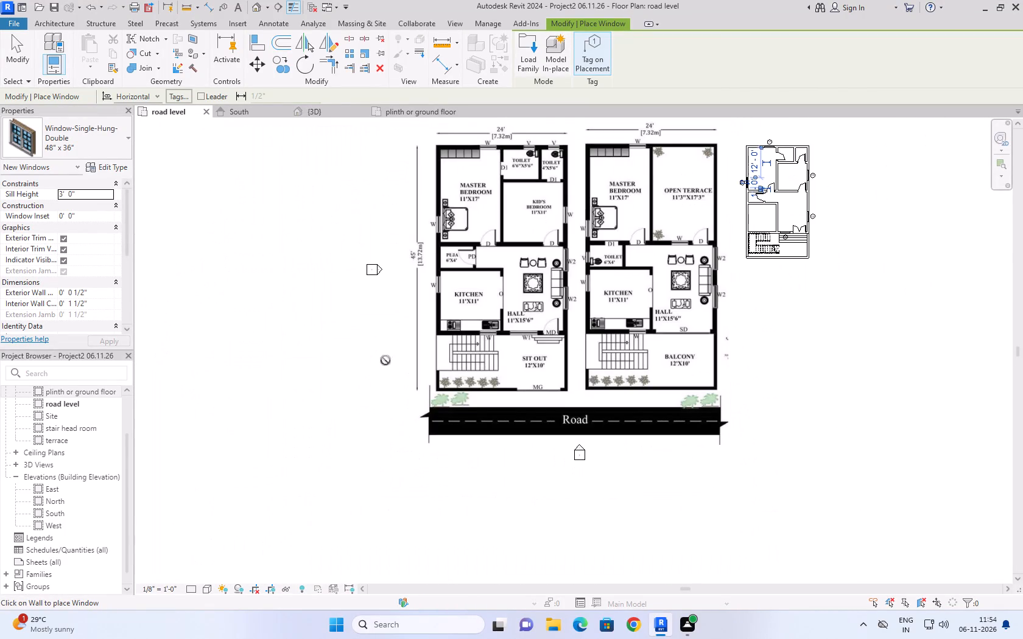
pyautogui.scroll(3, 364, 296)
pyautogui.scroll(3, 479, 241)
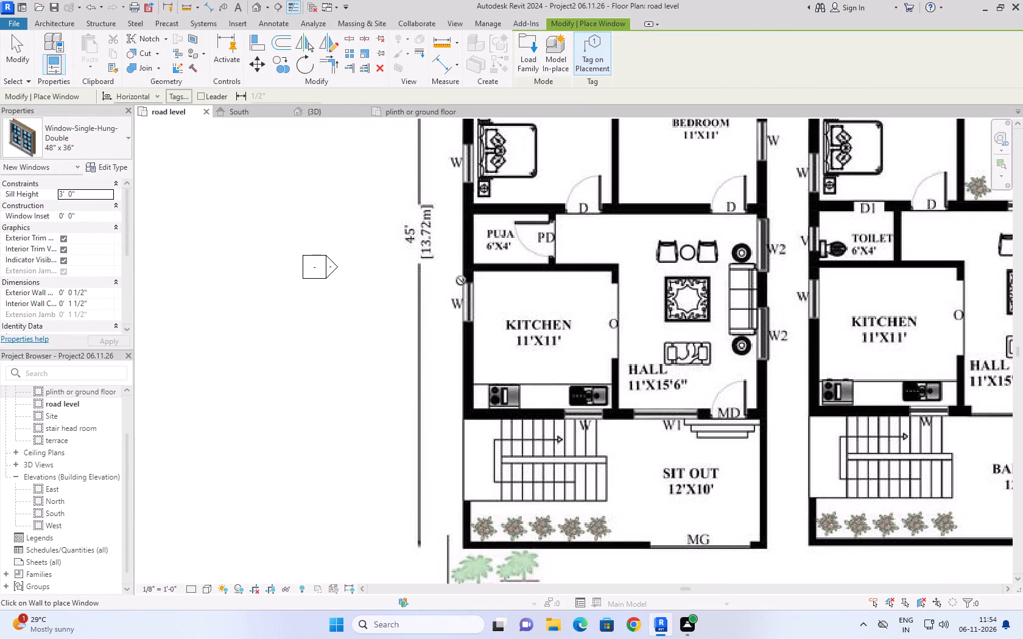
pyautogui.scroll(-2, 786, 306)
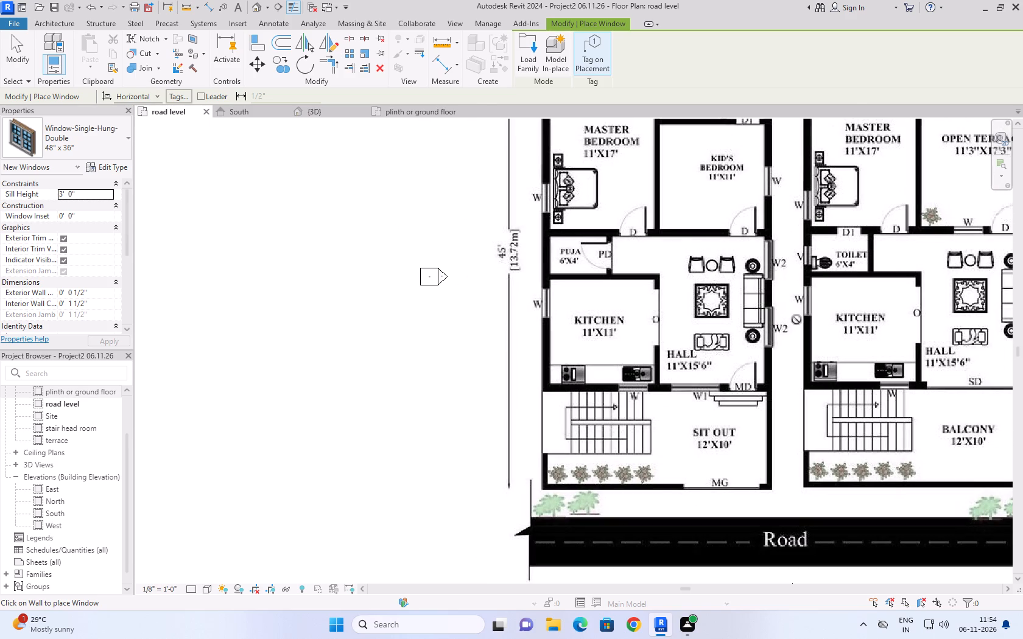
pyautogui.scroll(4, 902, 424)
pyautogui.scroll(-6, 867, 337)
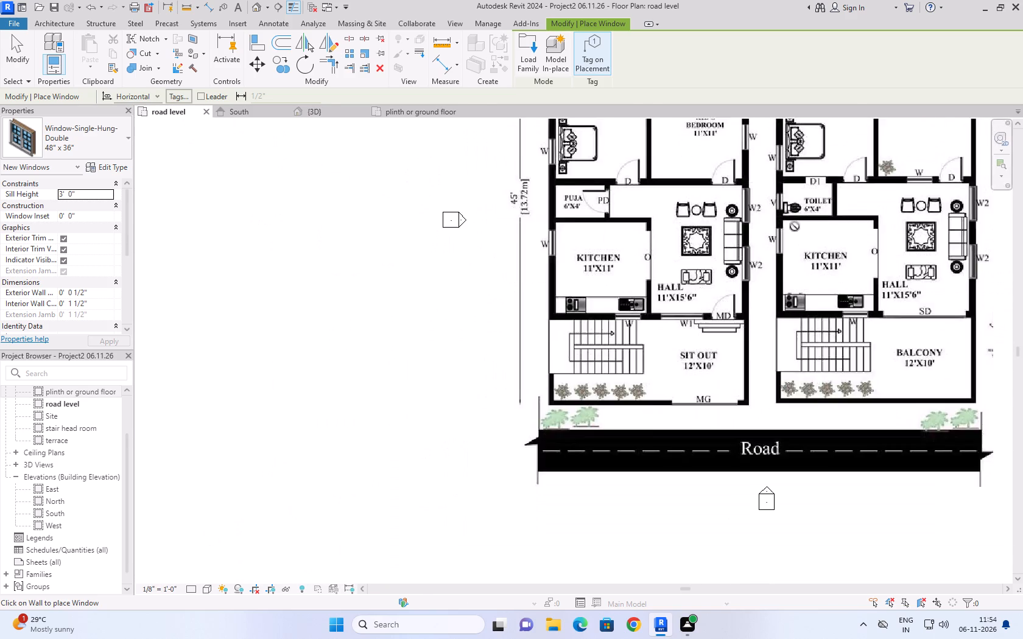
pyautogui.scroll(-3, 795, 226)
pyautogui.moveTo(854, 229); pyautogui.dragTo(671, 333, button='middle')
pyautogui.scroll(2, 750, 276)
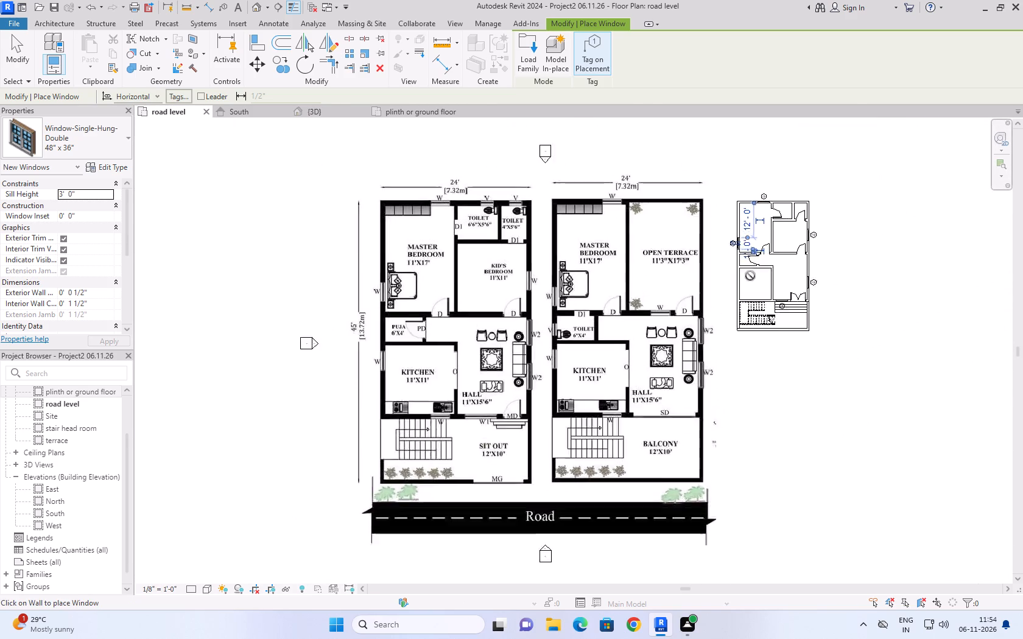
pyautogui.scroll(7, 750, 276)
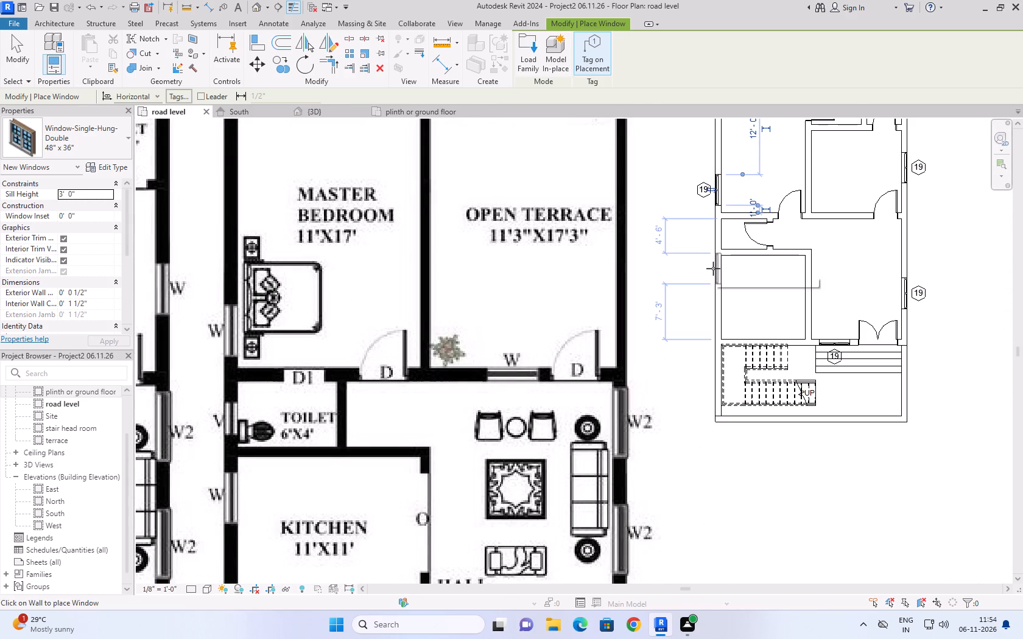
pyautogui.click(711, 277)
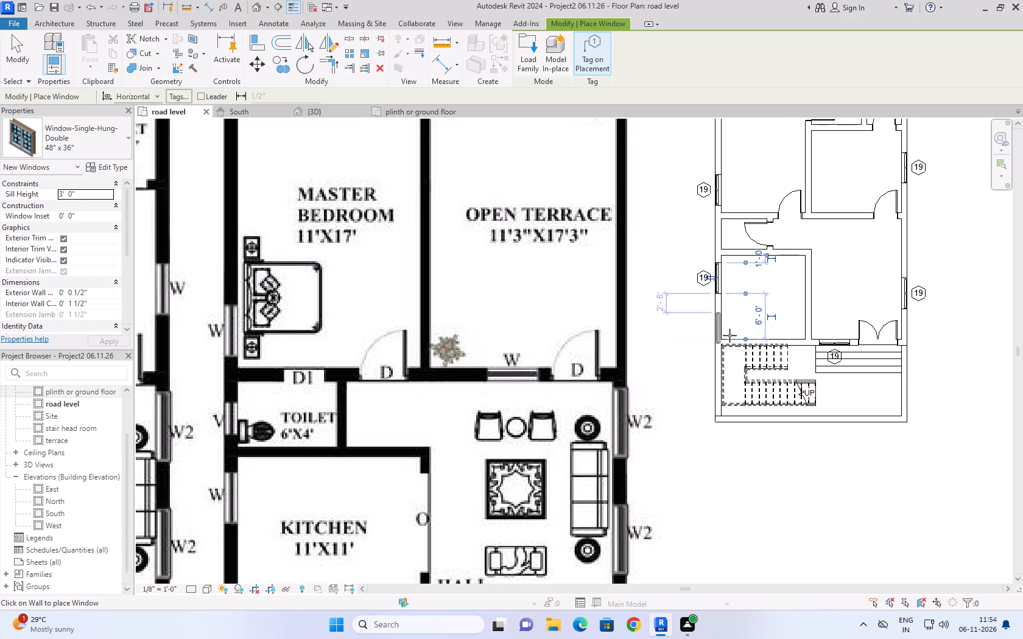
# Place a 48" x 36" window in the kitchen's front wall, about 6'-6" from the outer side wall and 0'-6" from the hall wall.
pyautogui.click(787, 344)
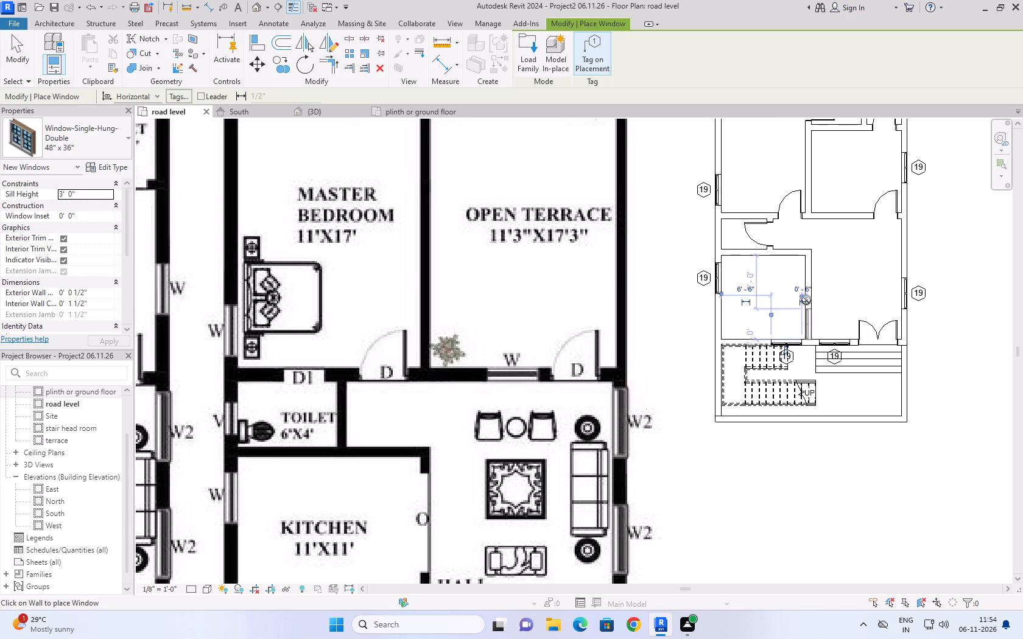
# Examine the placed windows in the 3D view and select the hall's side window to check its level and sill height.
pyautogui.scroll(-5, 811, 265)
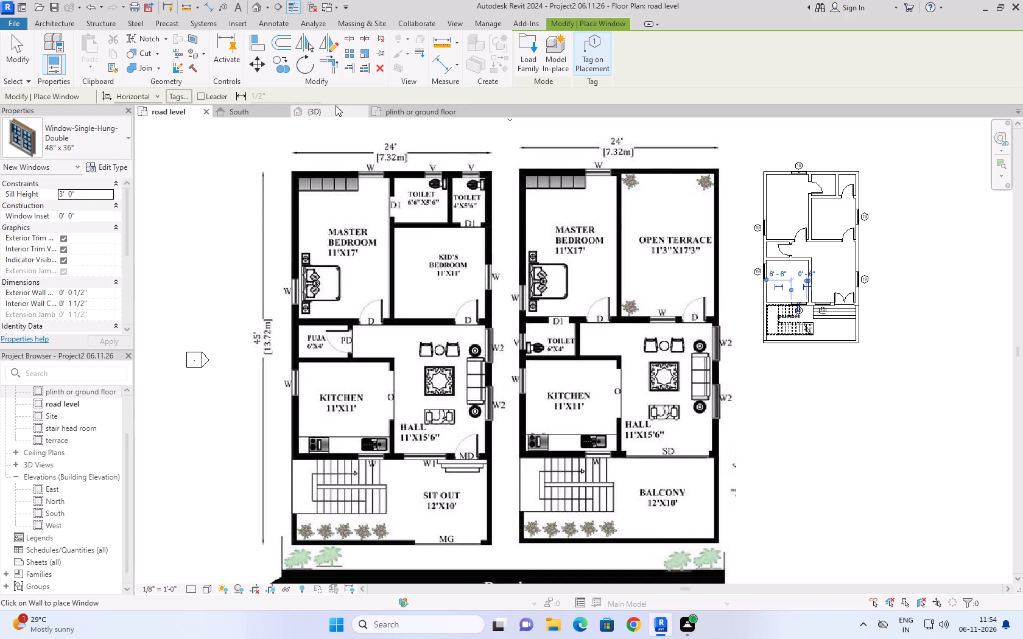
pyautogui.click(336, 105)
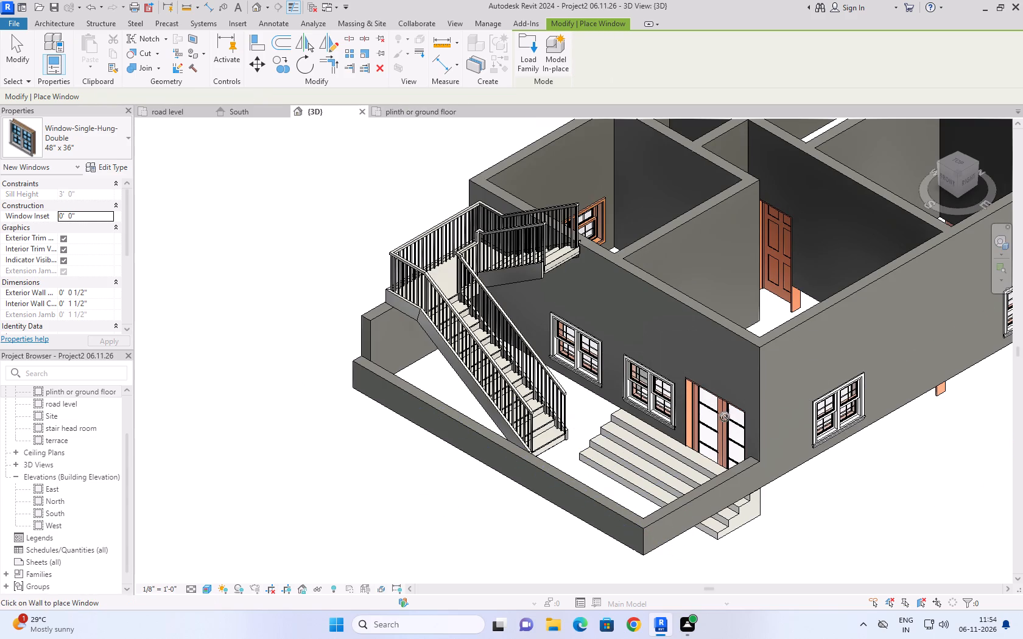
pyautogui.scroll(4, 666, 377)
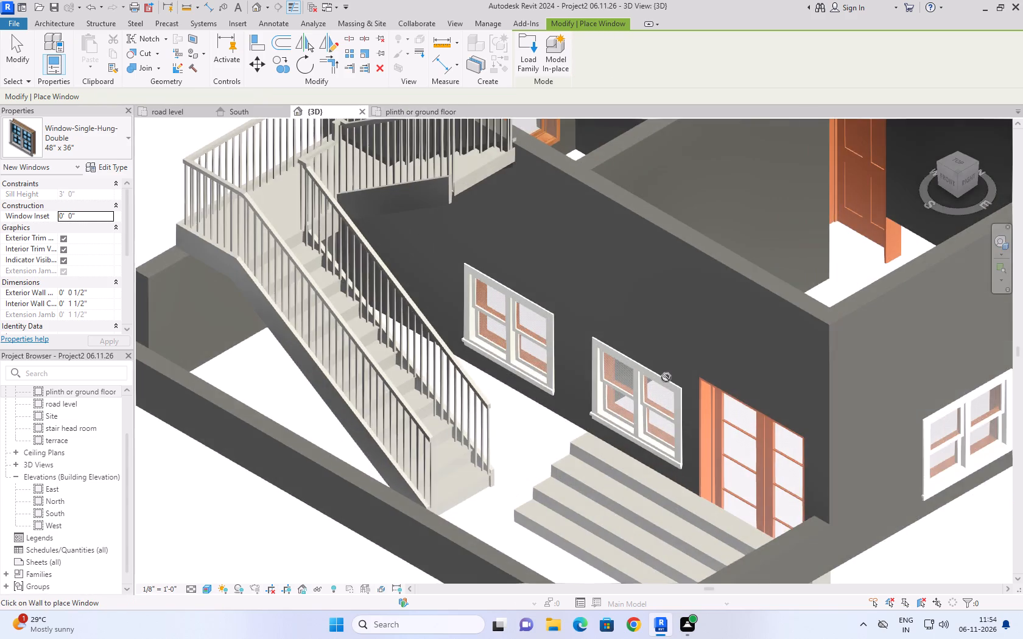
pyautogui.scroll(5, 666, 377)
pyautogui.scroll(-7, 666, 377)
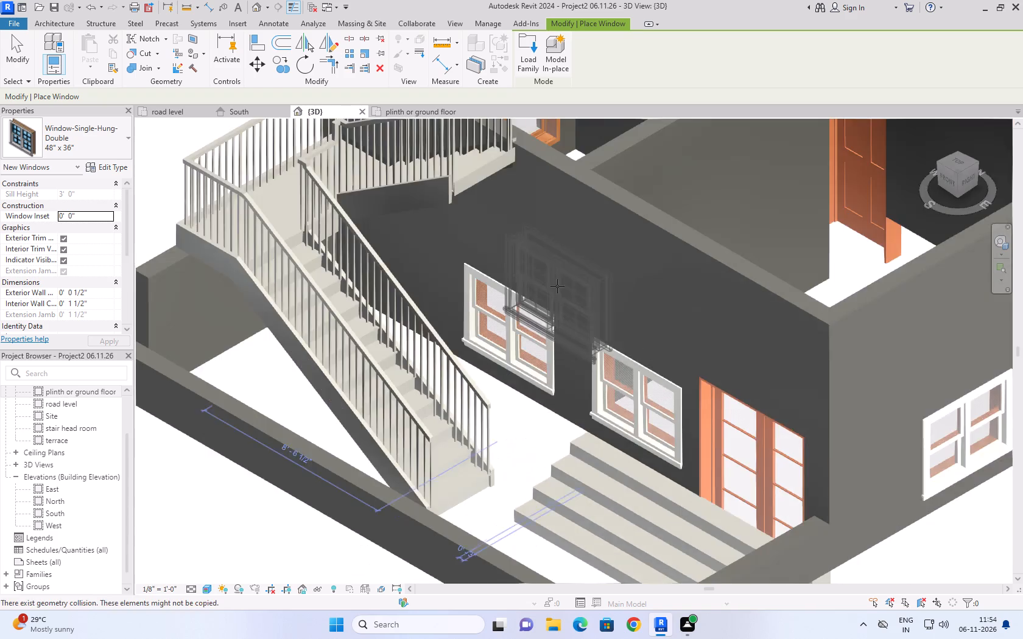
pyautogui.scroll(-3, 557, 286)
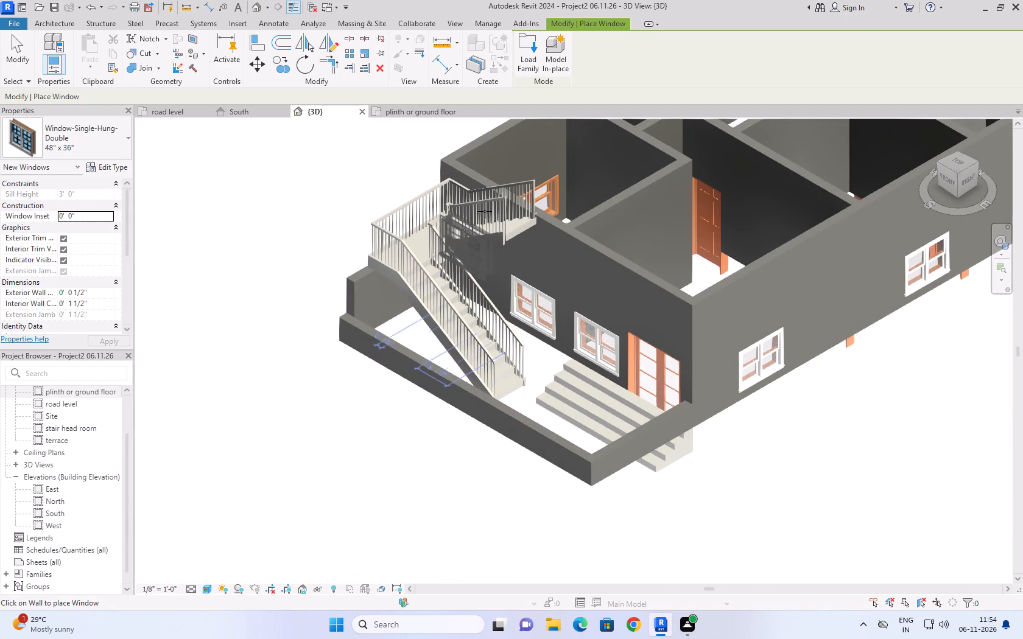
pyautogui.click(396, 106)
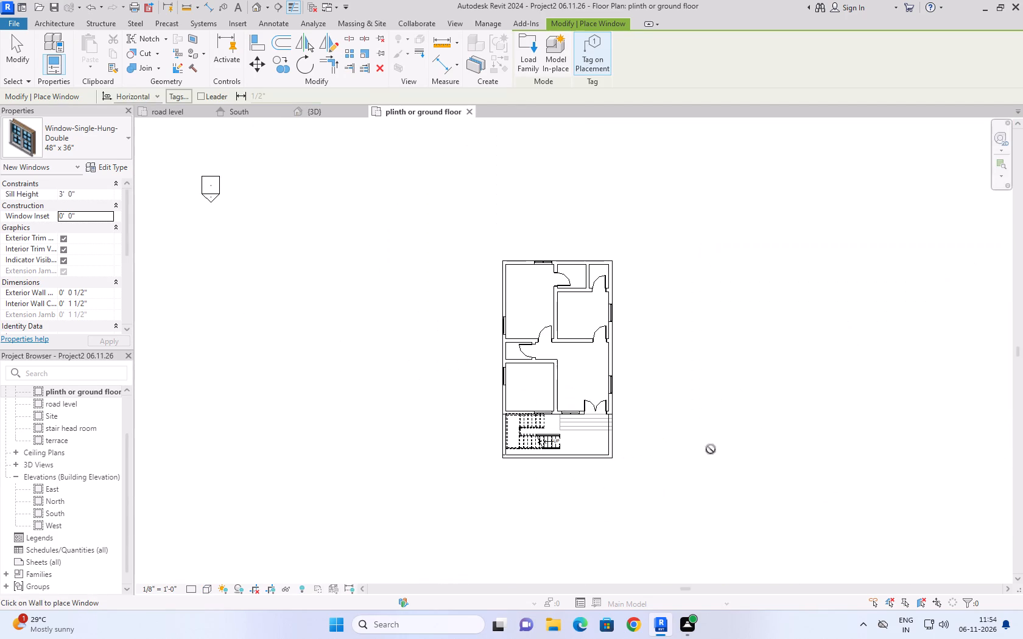
pyautogui.click(311, 108)
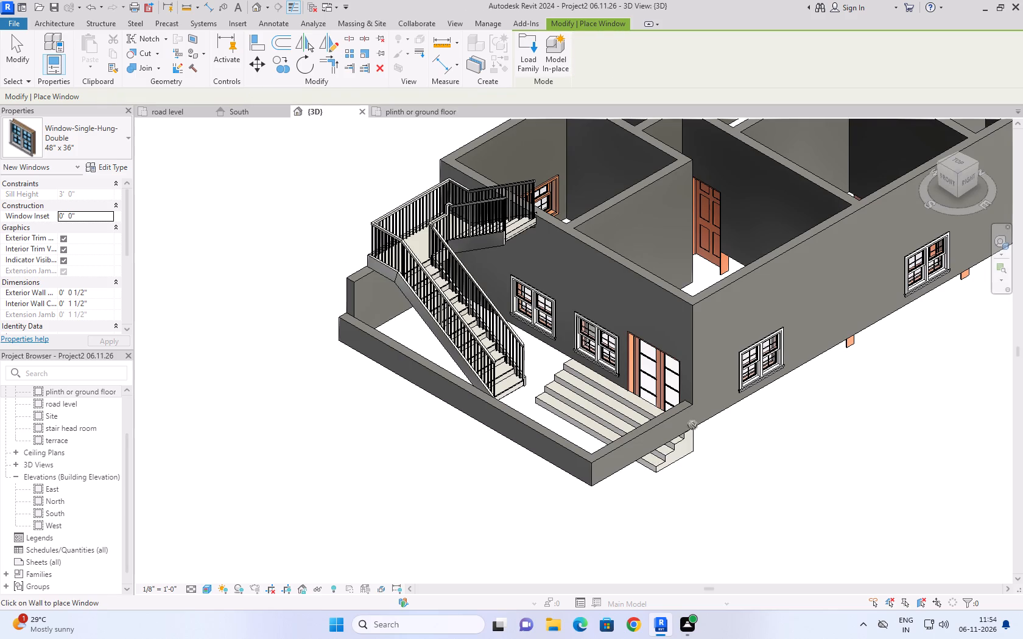
pyautogui.click(19, 52)
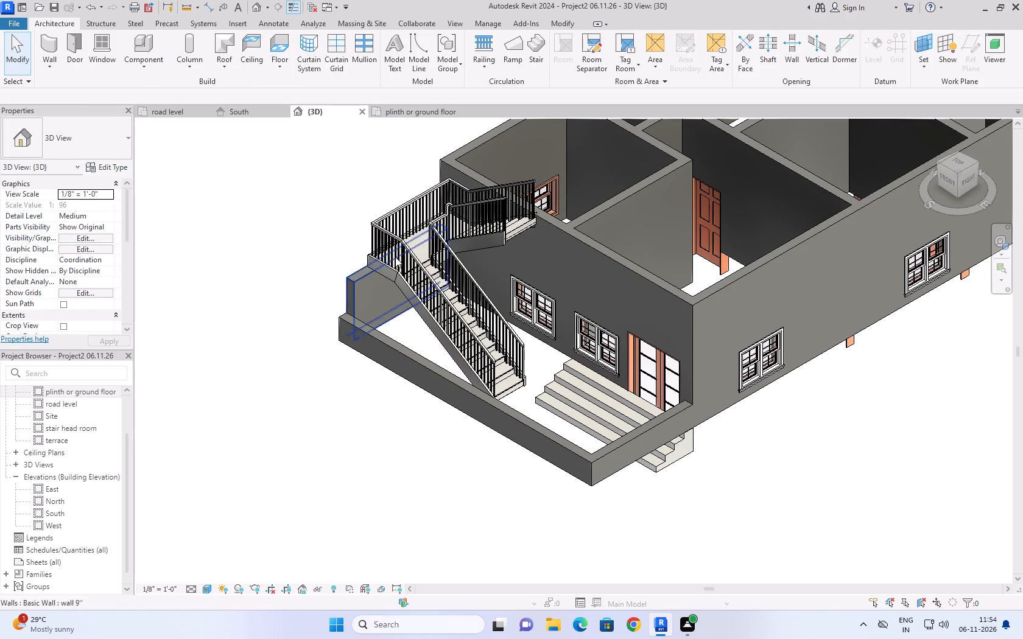
pyautogui.click(763, 346)
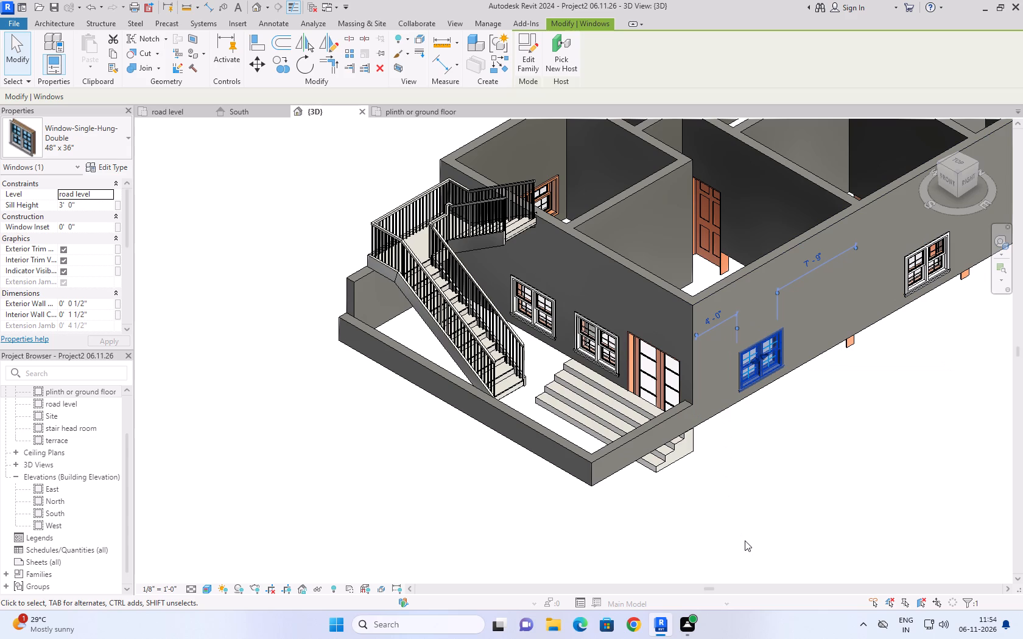
# Examine the window and door heights against the levels in the South and North elevations, and return to the road level plan.
pyautogui.click(241, 105)
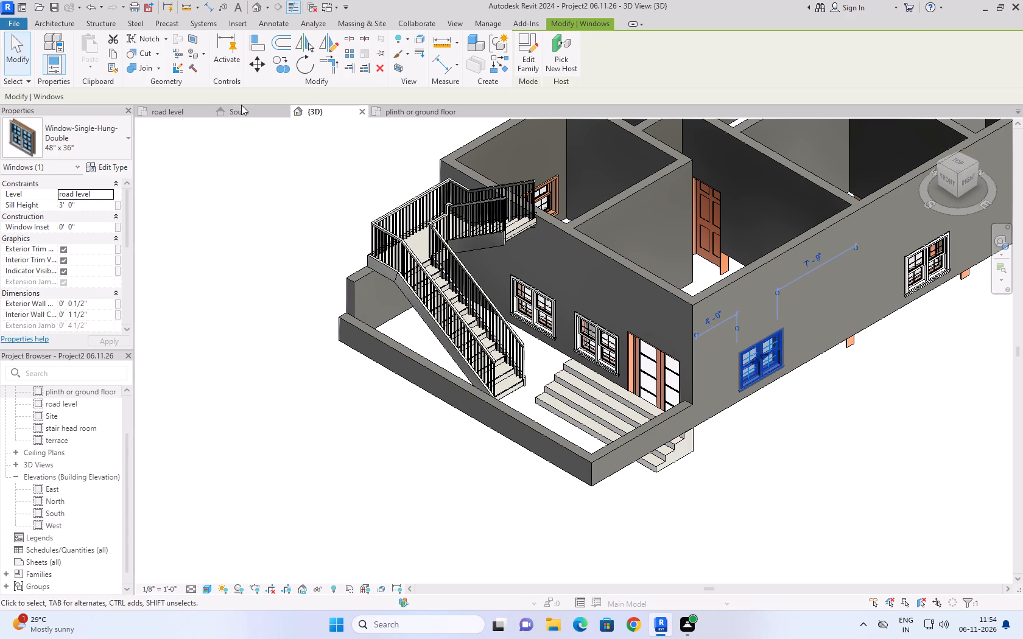
pyautogui.click(241, 105)
pyautogui.click(245, 113)
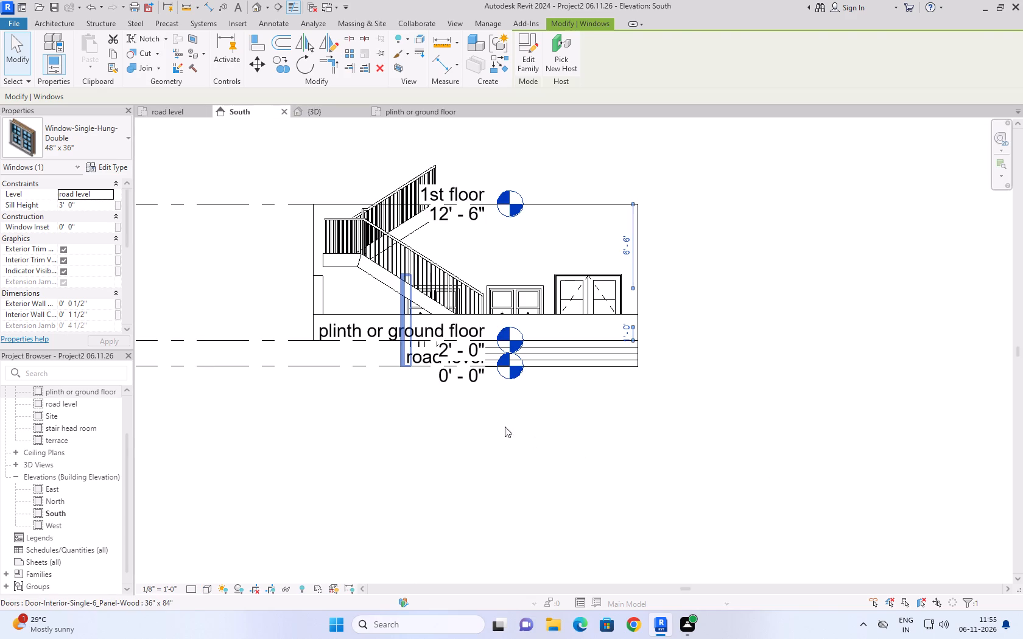
pyautogui.click(495, 421)
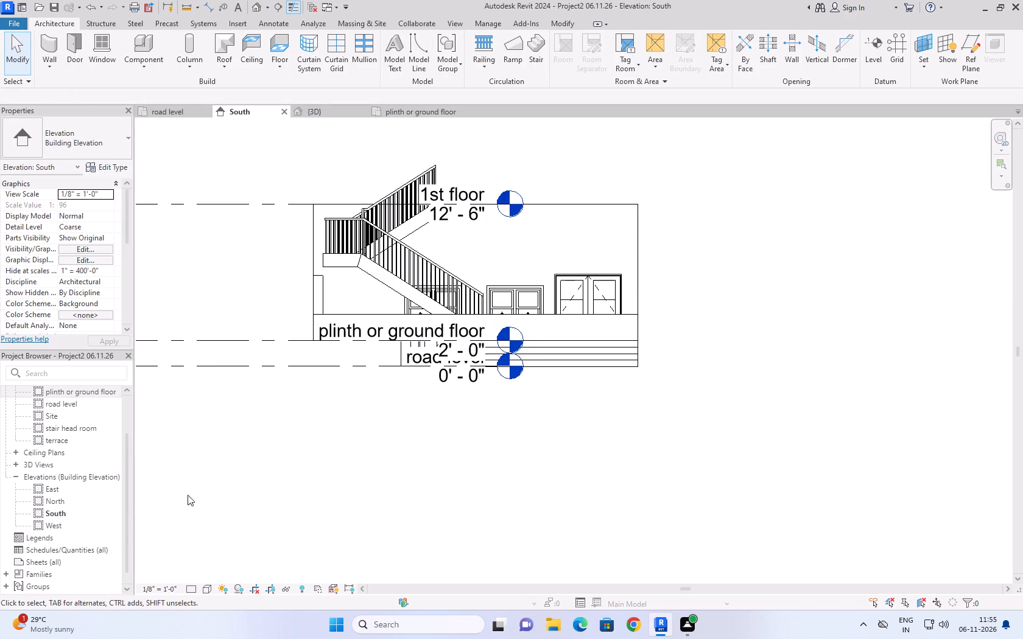
pyautogui.doubleClick(67, 495)
pyautogui.scroll(4, 213, 410)
pyautogui.moveTo(233, 411); pyautogui.dragTo(334, 399, button='middle')
pyautogui.scroll(-5, 365, 455)
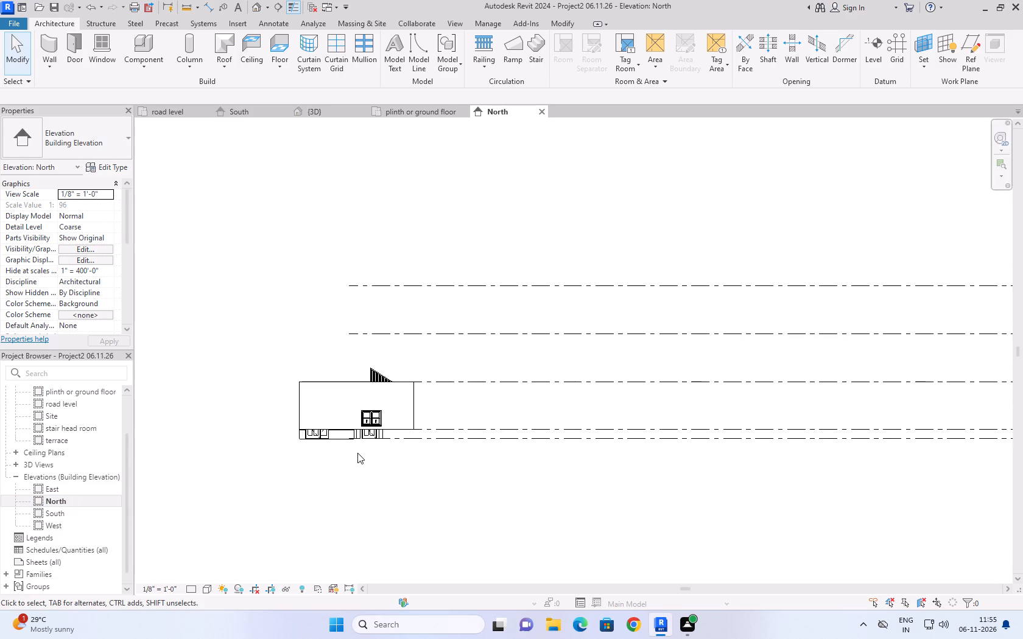
pyautogui.scroll(-3, 357, 453)
pyautogui.scroll(6, 322, 483)
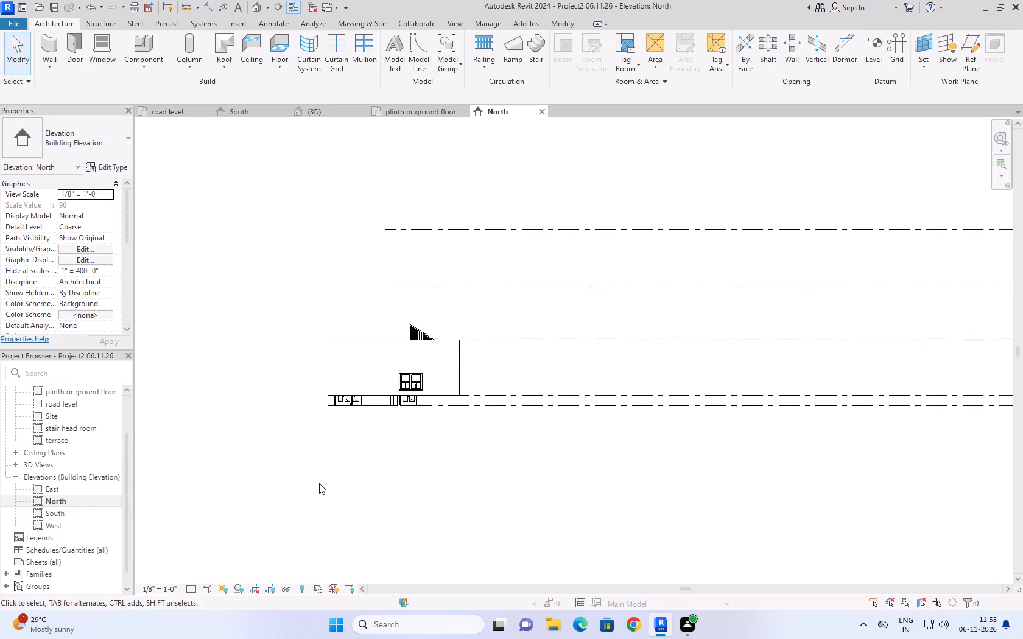
pyautogui.scroll(1, 319, 483)
pyautogui.click(181, 116)
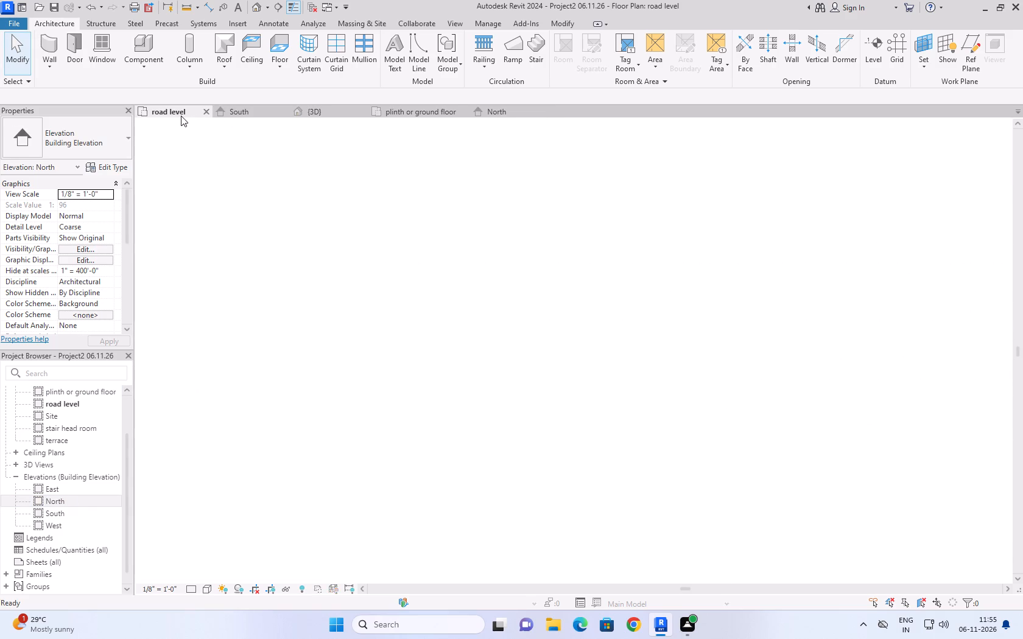
pyautogui.scroll(-3, 894, 268)
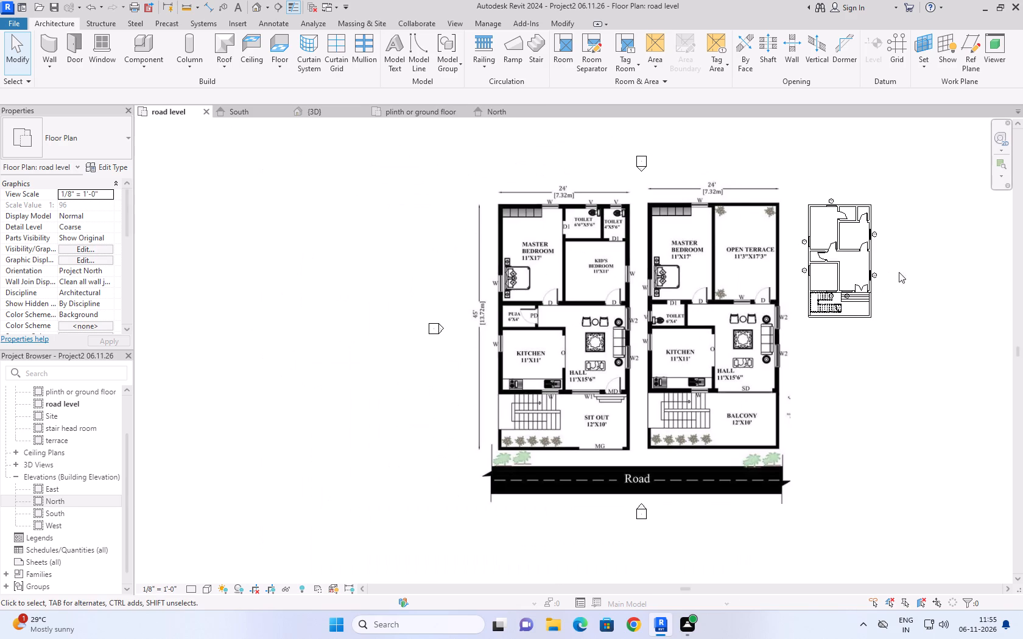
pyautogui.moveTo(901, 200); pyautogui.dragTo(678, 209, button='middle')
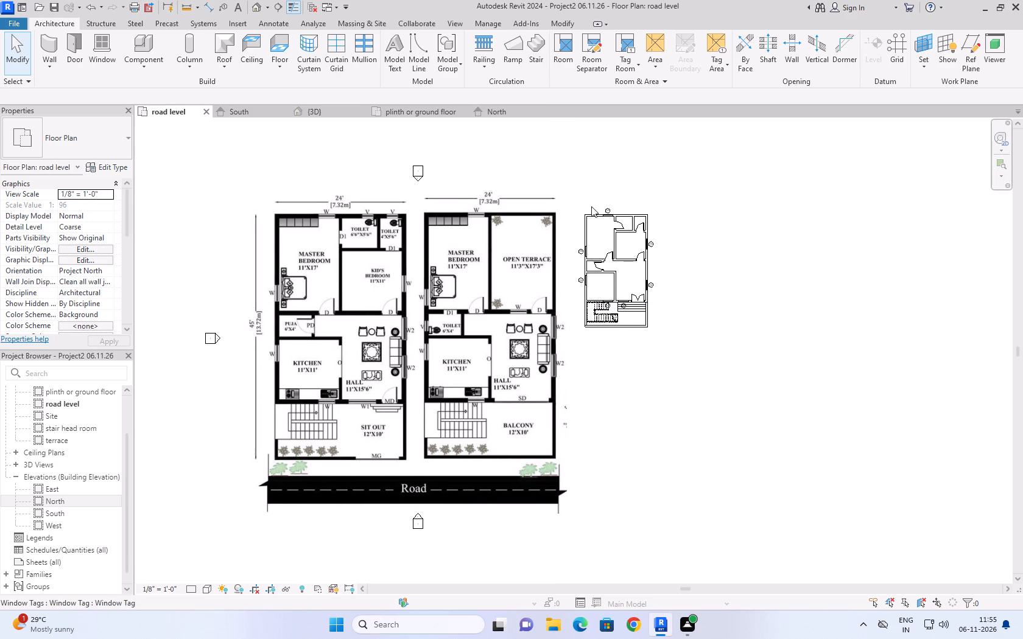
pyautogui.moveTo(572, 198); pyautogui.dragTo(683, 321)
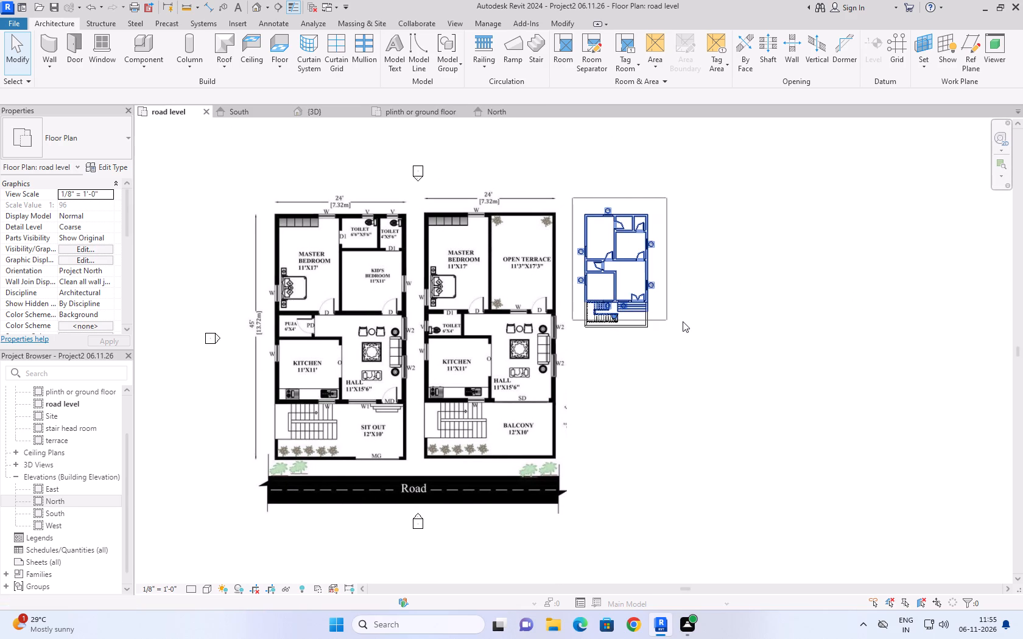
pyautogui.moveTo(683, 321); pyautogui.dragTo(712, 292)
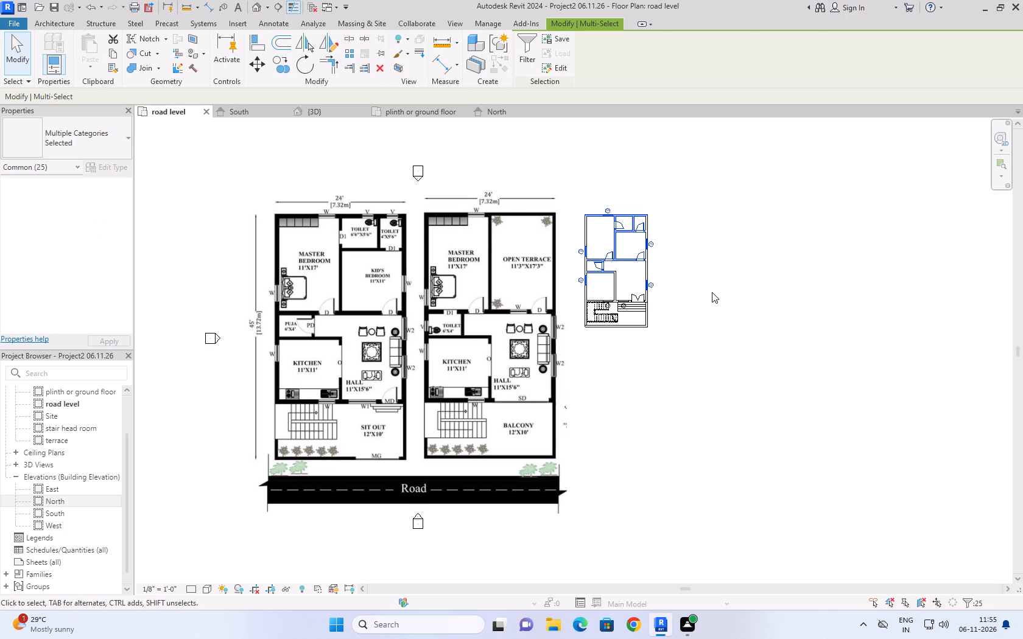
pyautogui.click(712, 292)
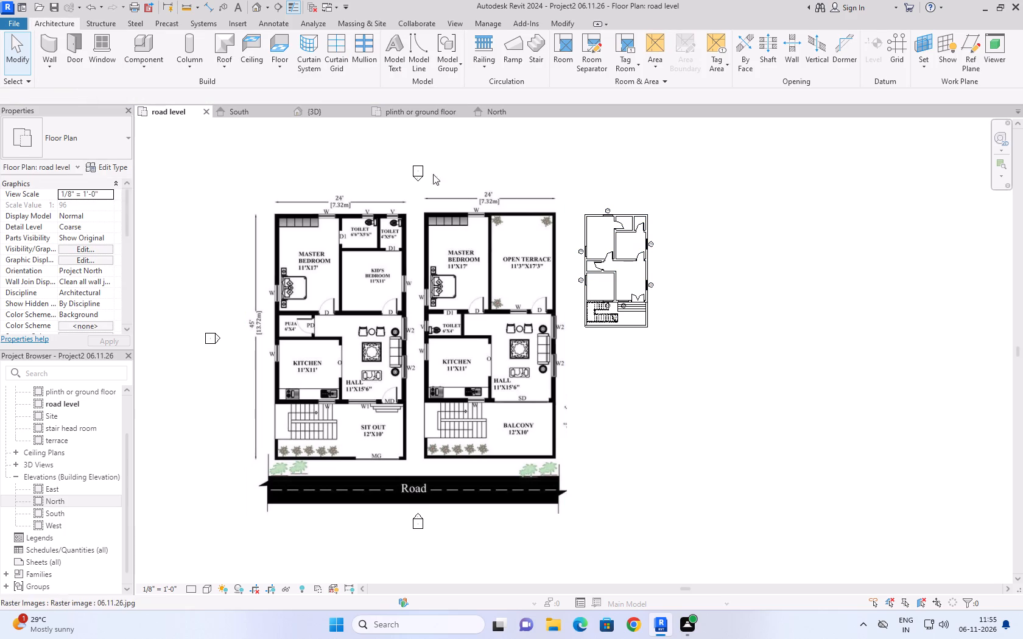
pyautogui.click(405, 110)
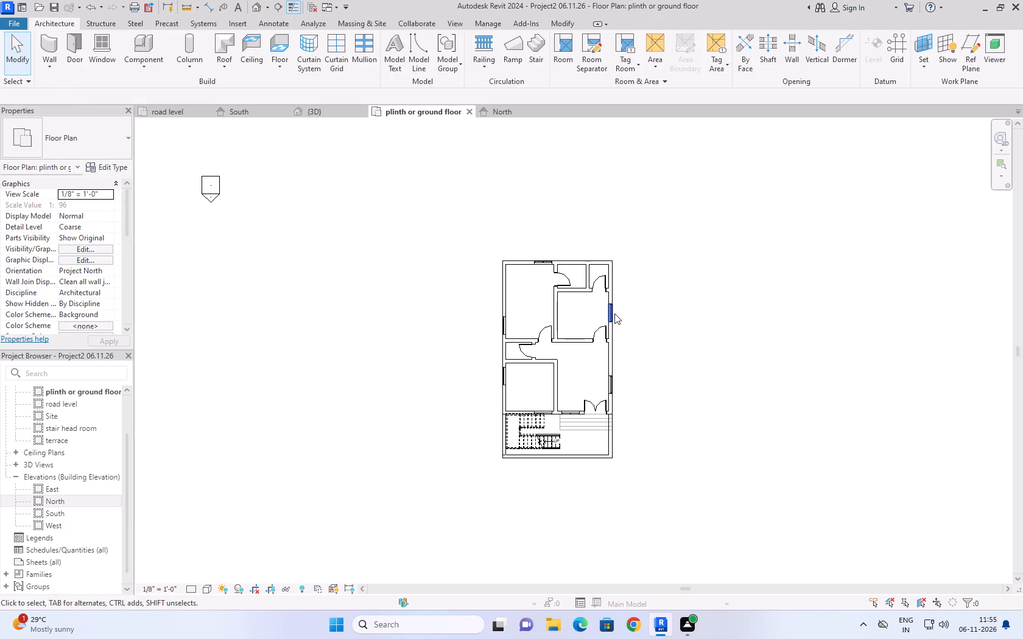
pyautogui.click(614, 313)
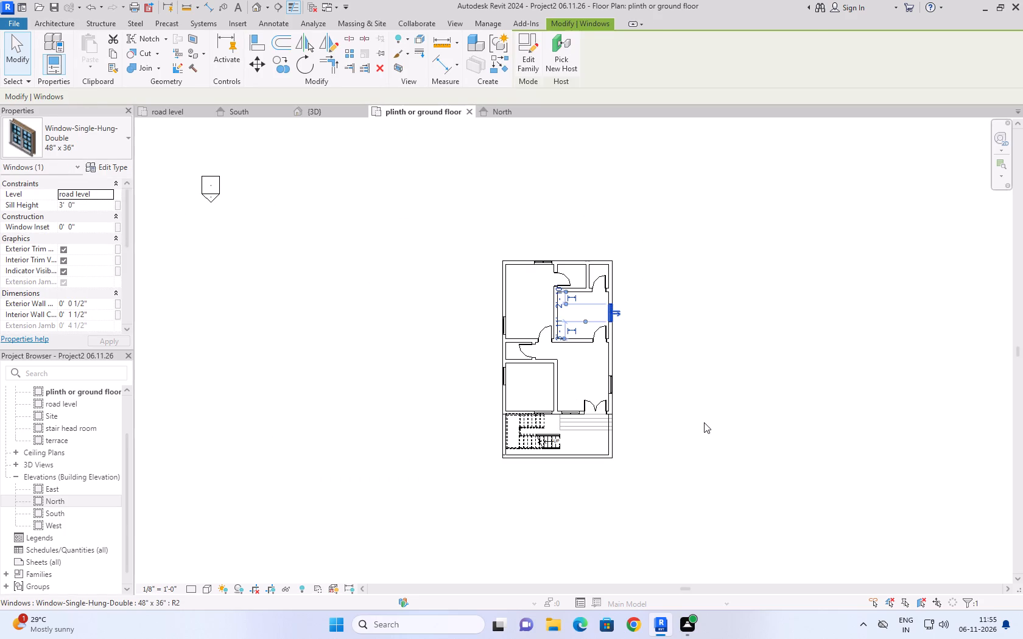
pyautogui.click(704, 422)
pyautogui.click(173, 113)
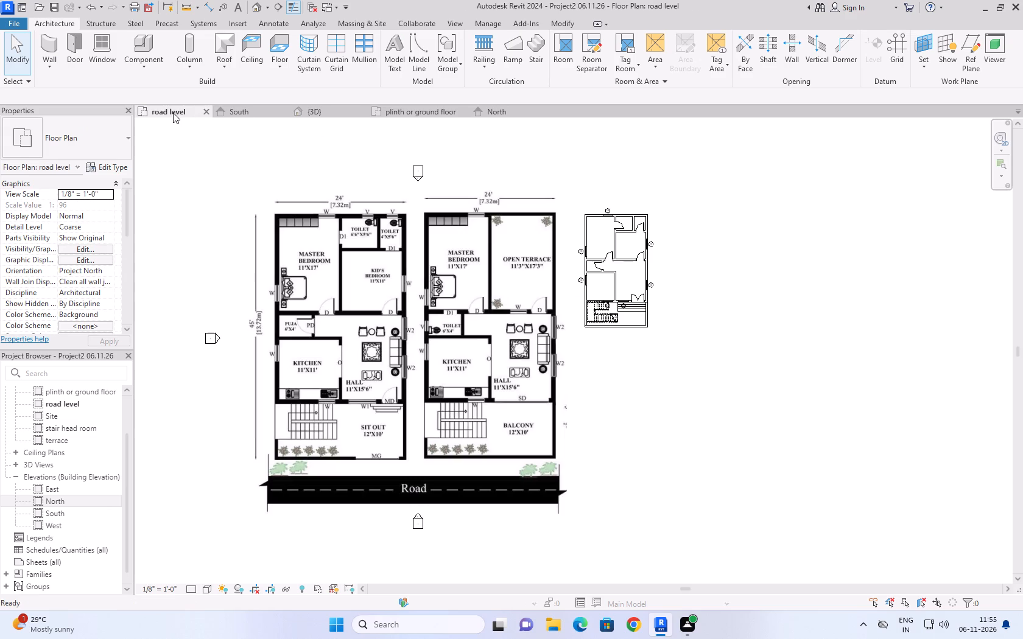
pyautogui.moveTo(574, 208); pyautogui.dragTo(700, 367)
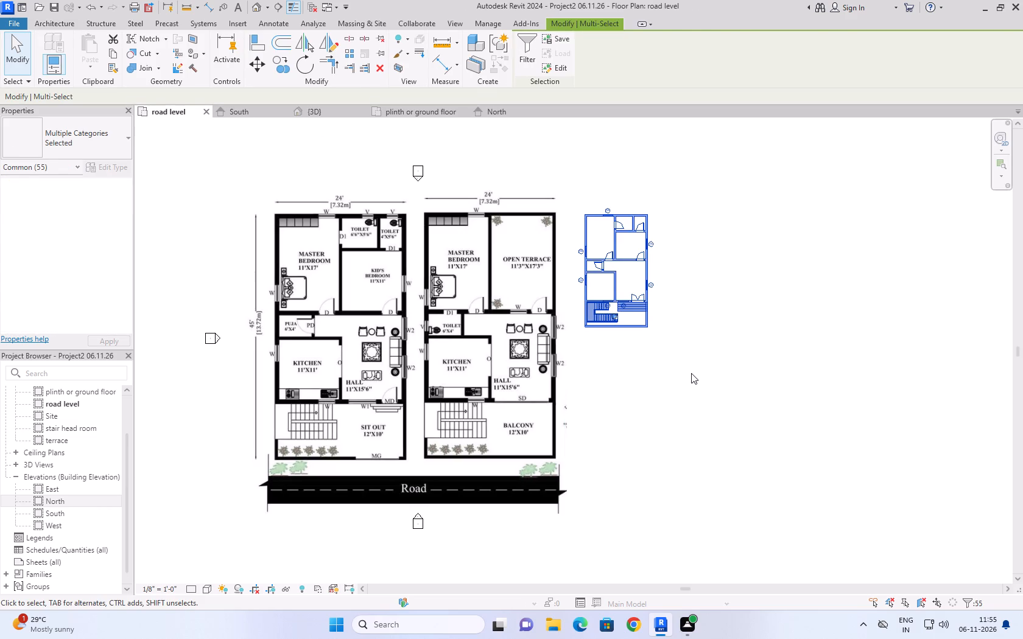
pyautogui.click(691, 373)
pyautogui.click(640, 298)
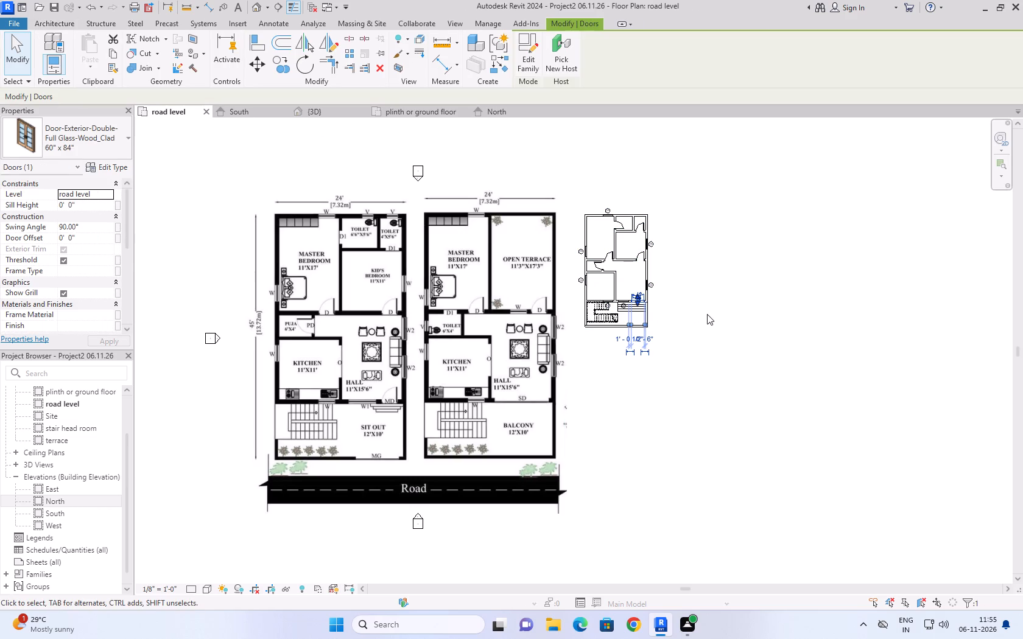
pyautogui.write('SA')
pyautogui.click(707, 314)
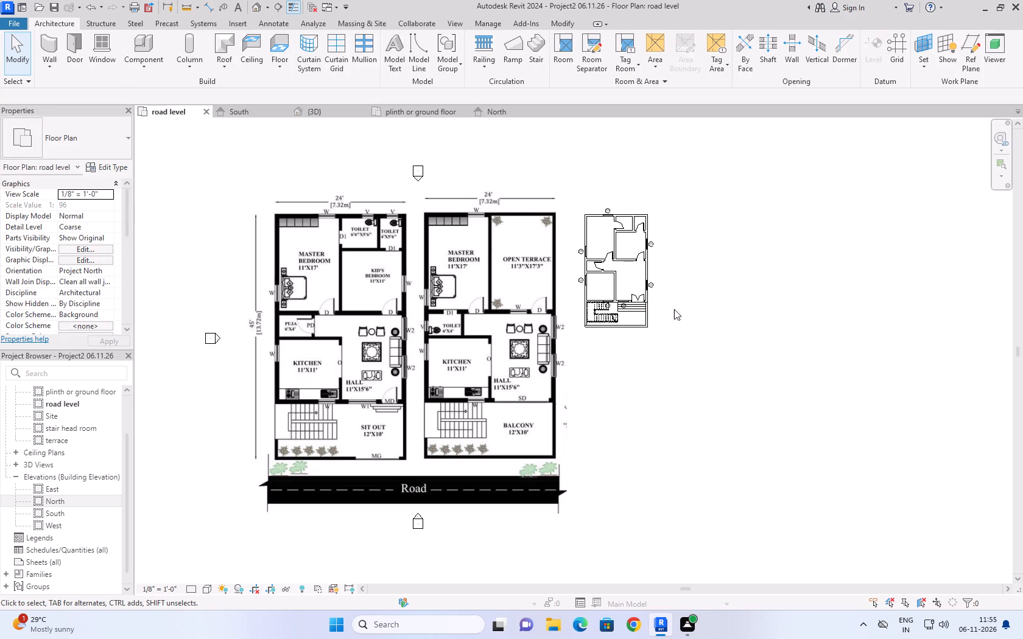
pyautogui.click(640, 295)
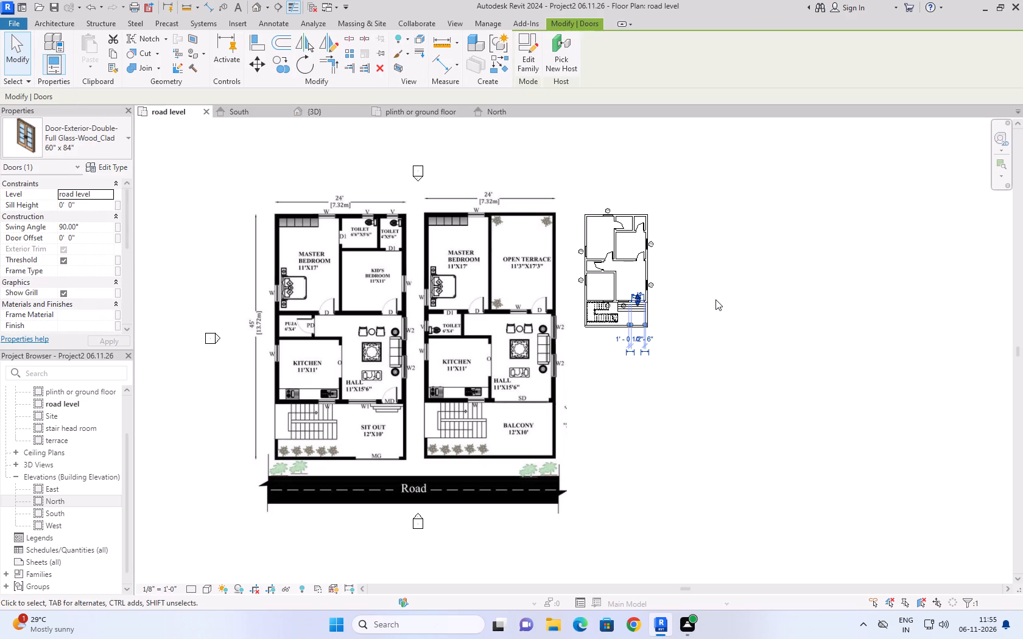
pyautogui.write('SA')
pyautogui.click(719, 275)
# Select all the 48" x 36" windows in the road level plan and set their level to plinth or ground floor.
pyautogui.scroll(8, 637, 275)
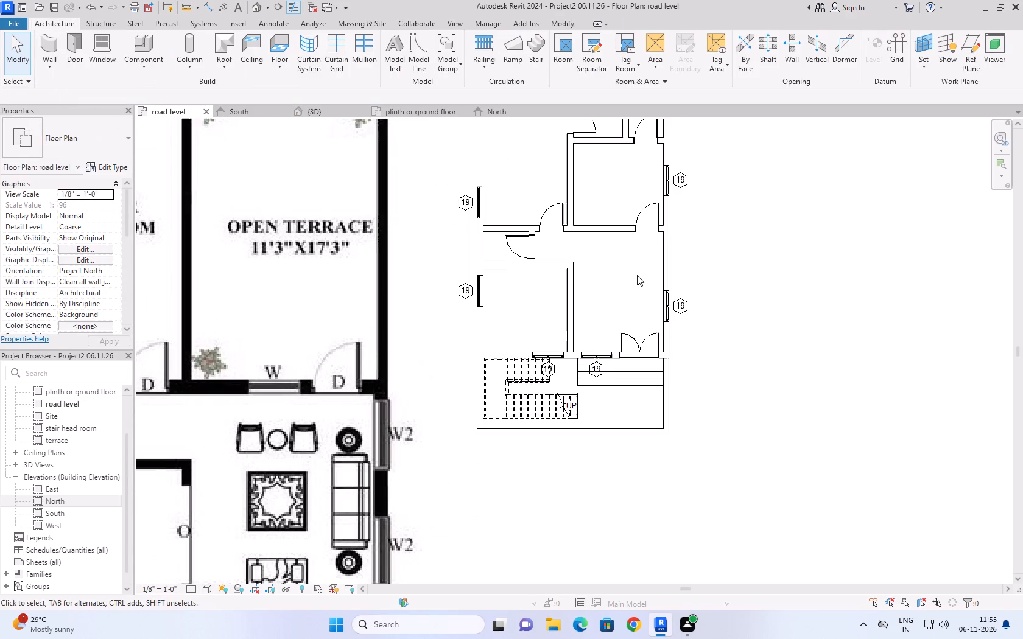
pyautogui.click(663, 305)
pyautogui.write('SA')
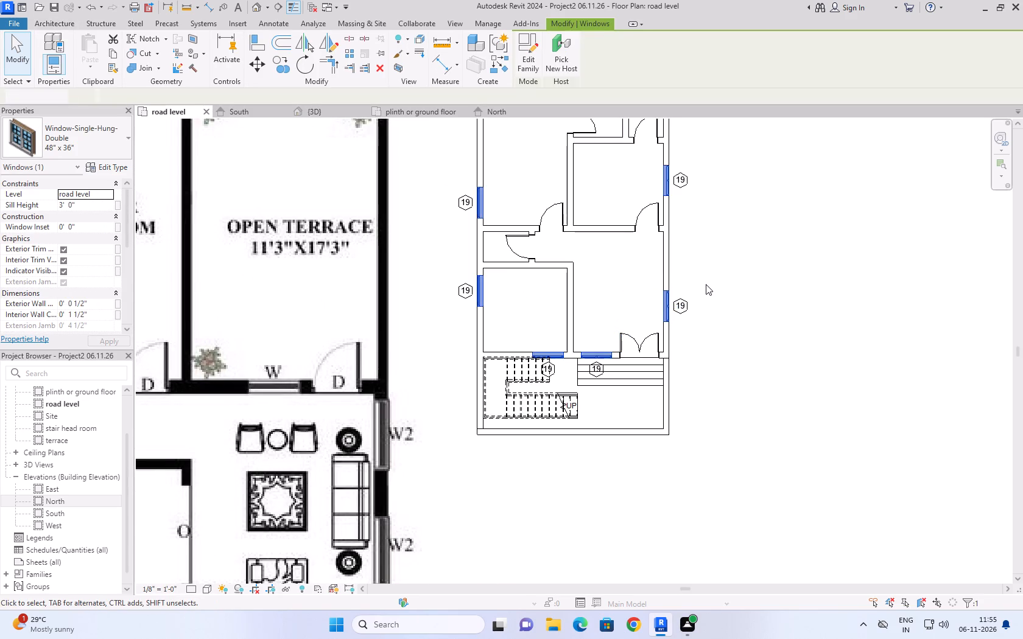
pyautogui.scroll(-3, 738, 315)
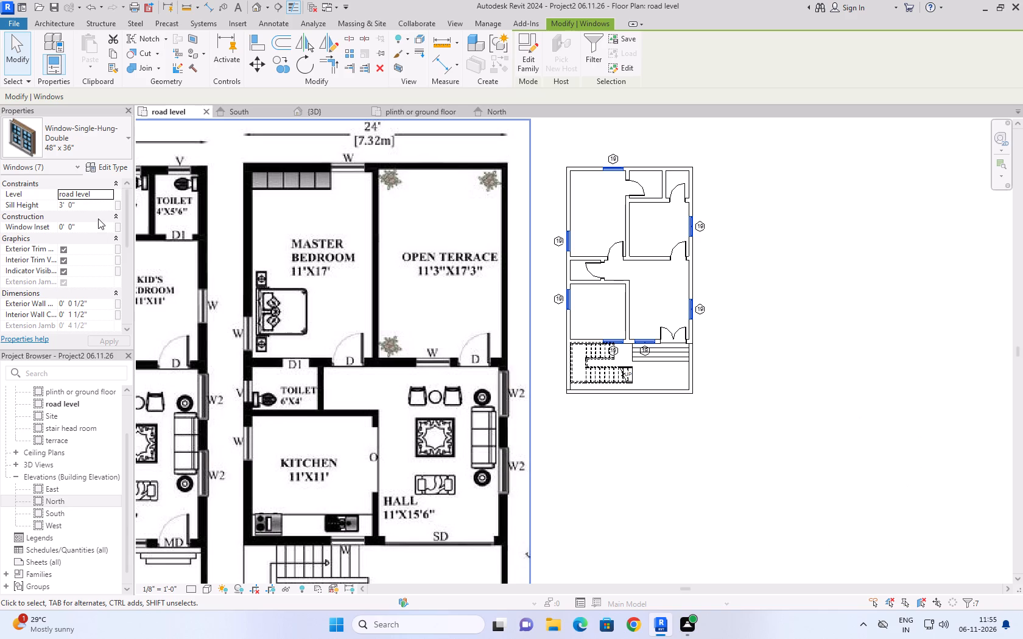
pyautogui.click(107, 194)
pyautogui.click(102, 211)
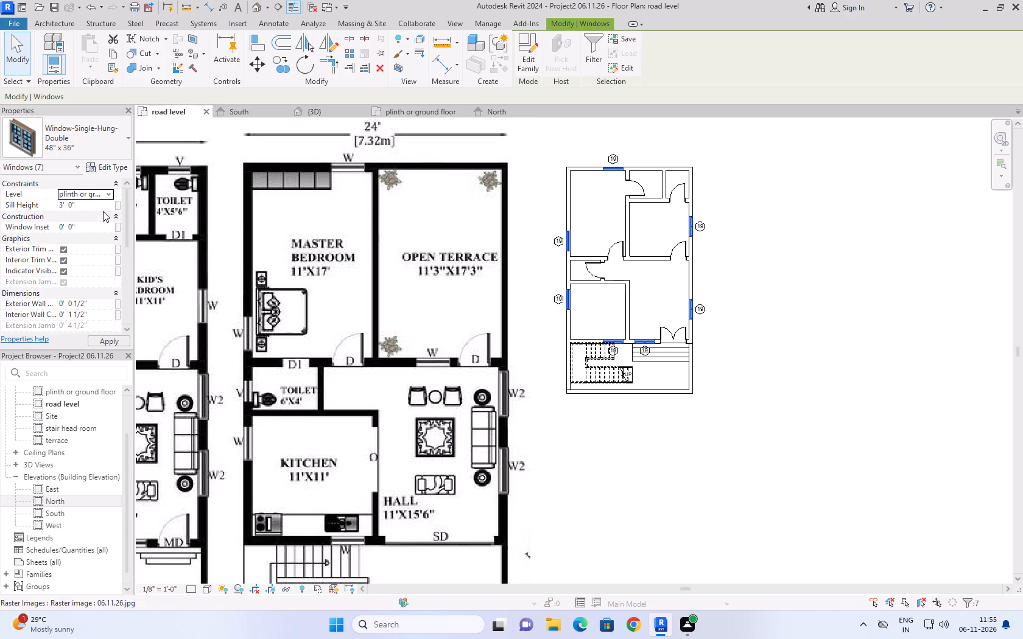
pyautogui.click(681, 430)
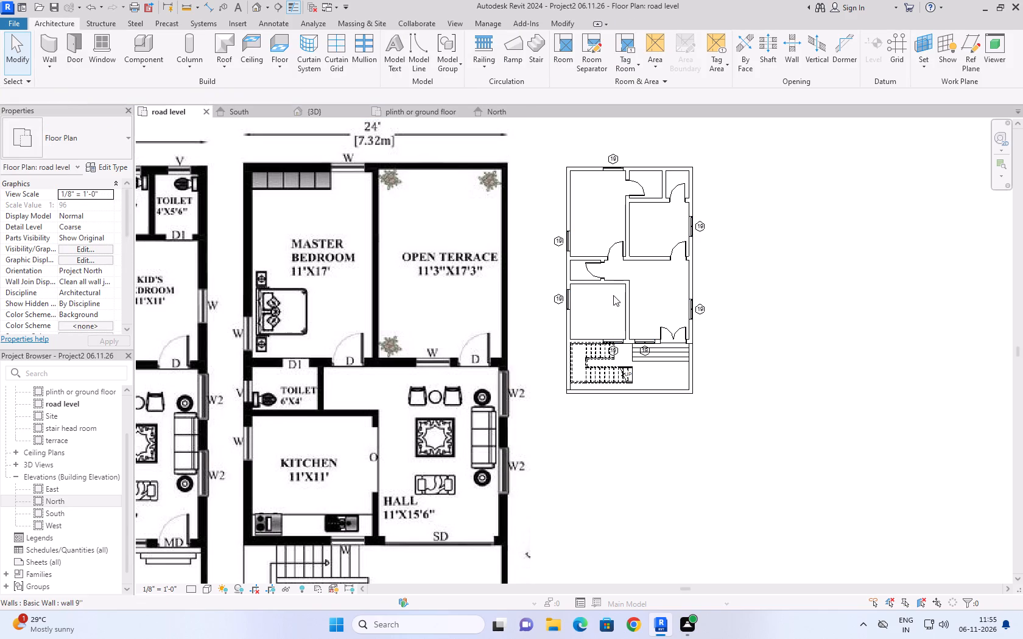
# Select all the 36" x 84" single interior doors and set their level to plinth or ground floor.
pyautogui.click(615, 250)
pyautogui.write('SA')
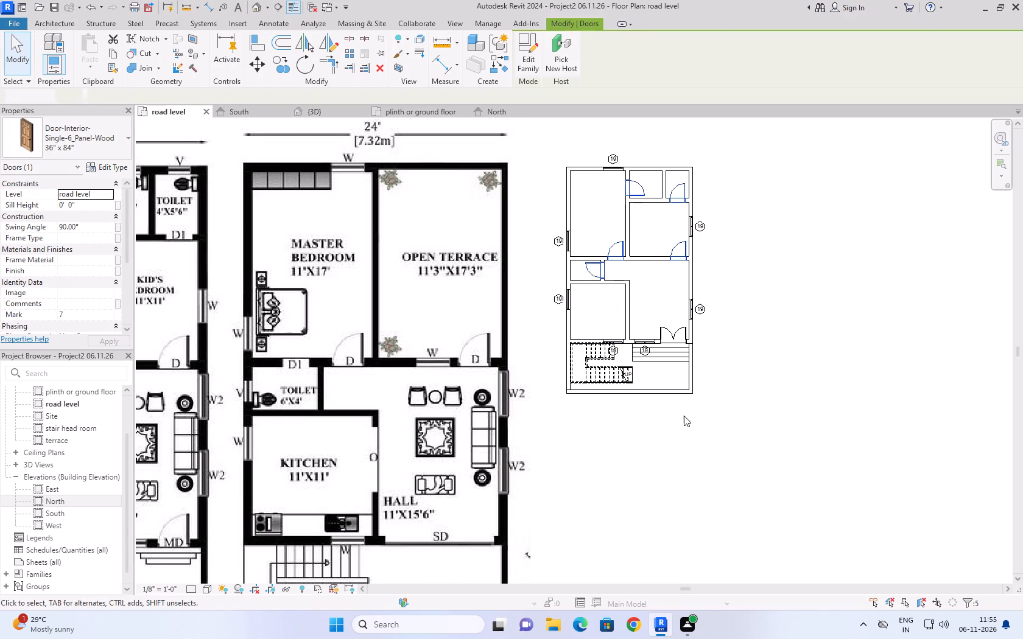
pyautogui.click(108, 194)
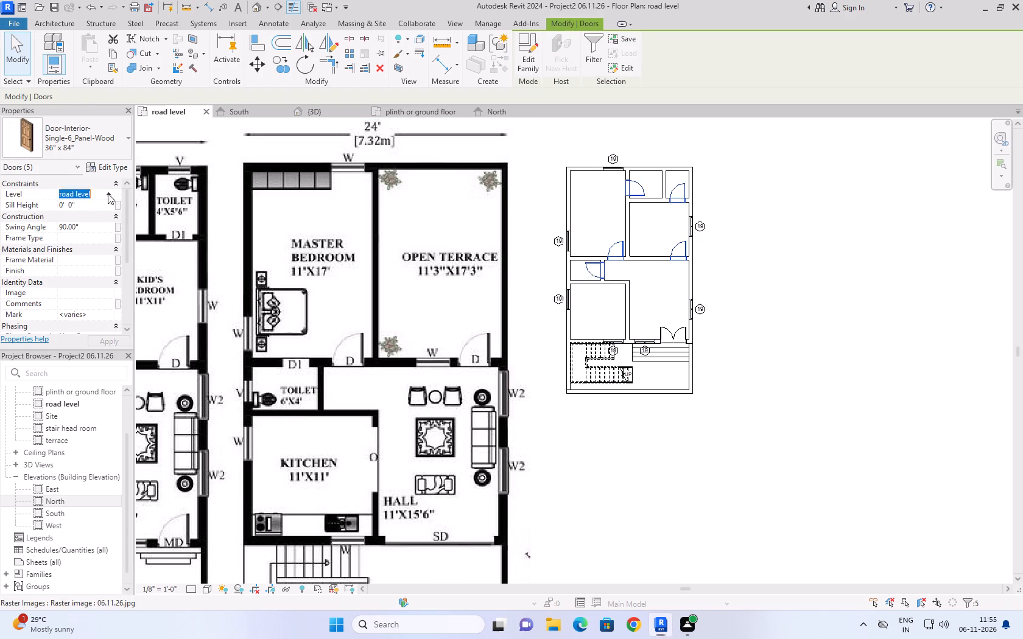
pyautogui.click(101, 217)
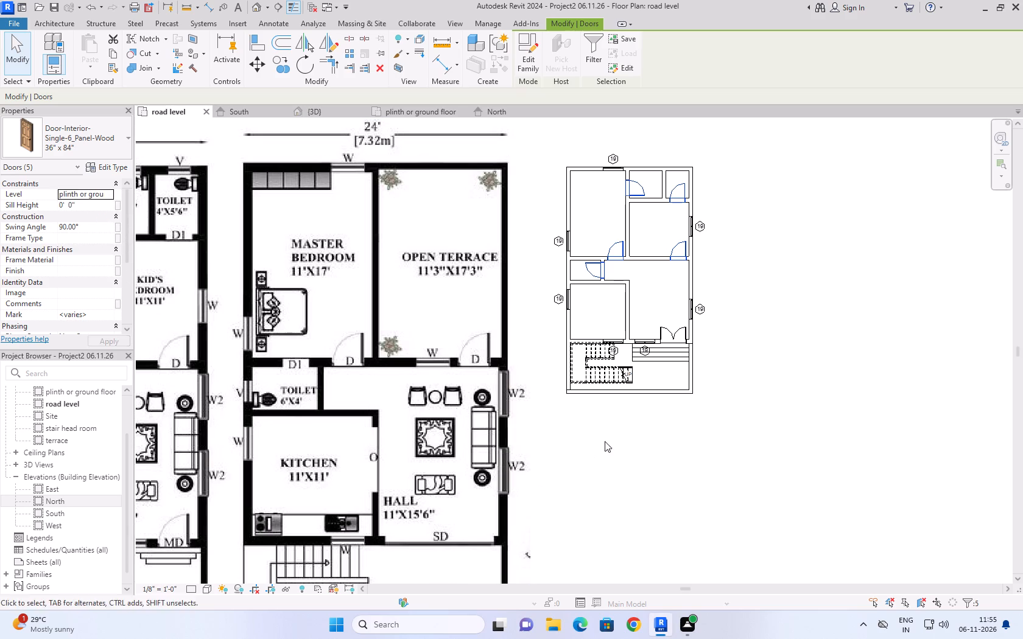
# Set the level of the hall's 60" x 84" double entrance door to plinth or ground floor.
pyautogui.click(673, 333)
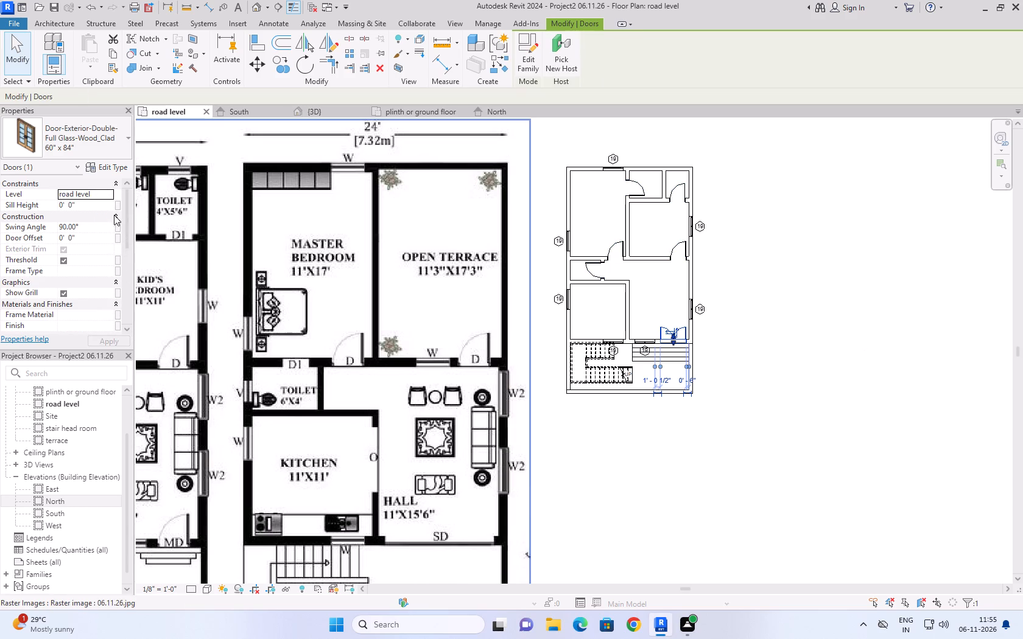
pyautogui.click(101, 196)
pyautogui.click(105, 192)
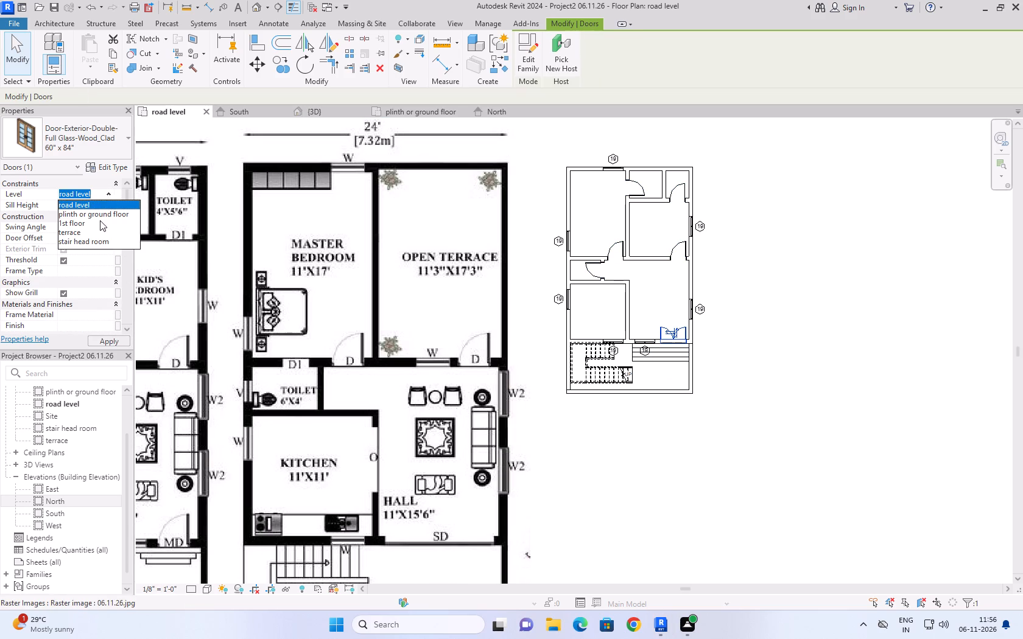
pyautogui.click(102, 213)
pyautogui.click(677, 477)
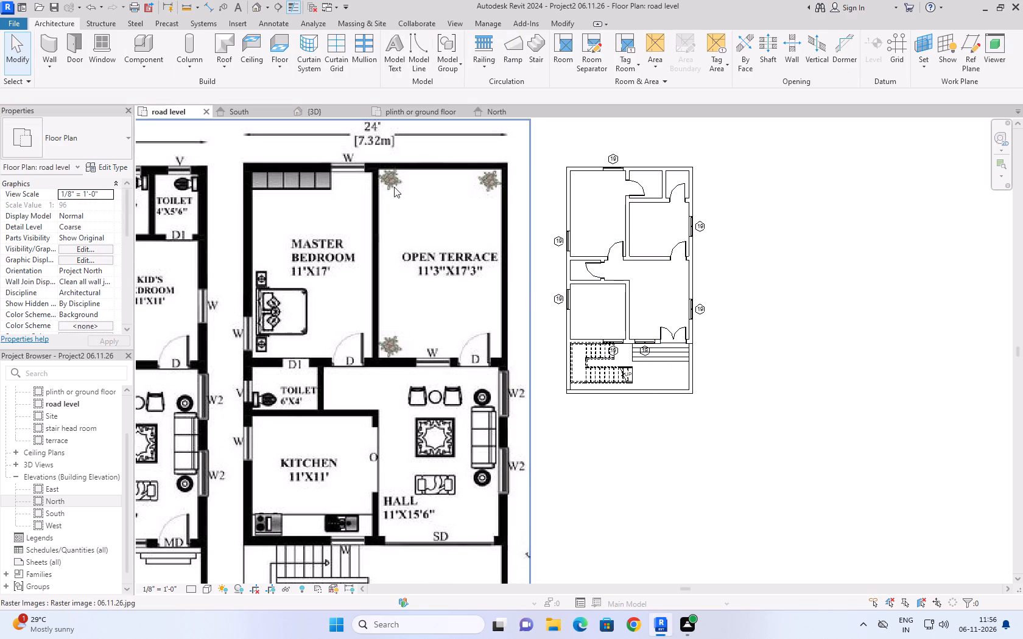
# Examine the doors and windows around the staircase and entrance steps in the 3D view.
pyautogui.click(327, 116)
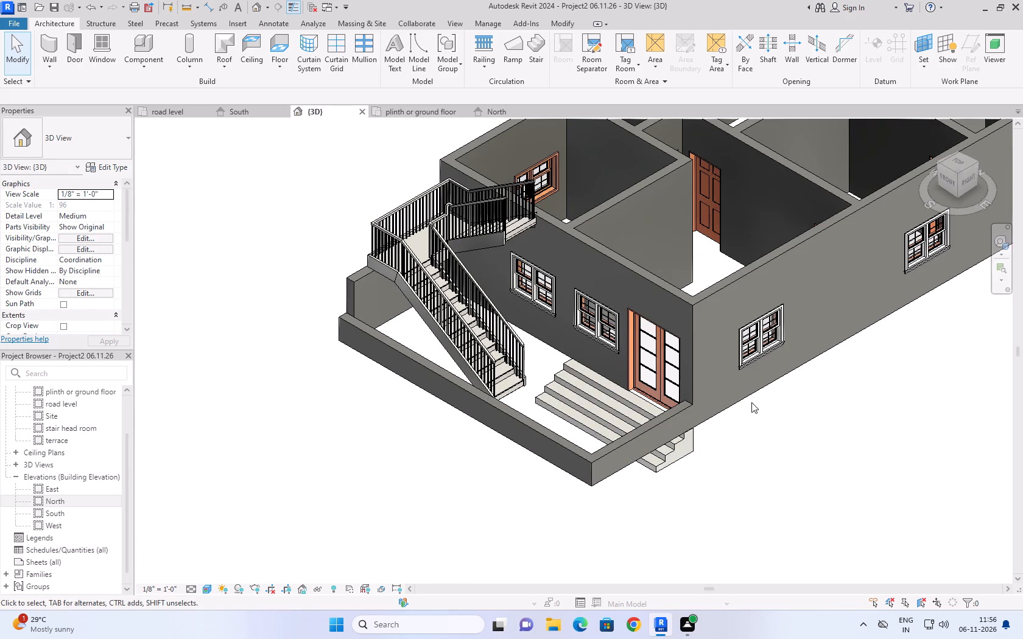
pyautogui.scroll(-2, 765, 427)
pyautogui.scroll(2, 901, 458)
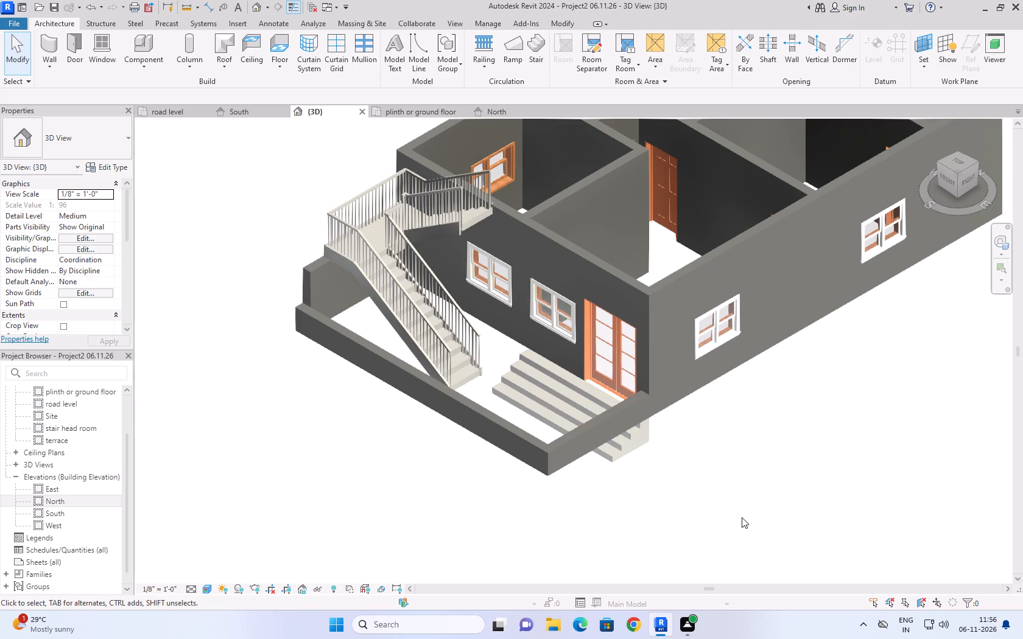
pyautogui.keyDown('shift'); pyautogui.moveTo(740, 517); pyautogui.dragTo(770, 508, button='middle'); pyautogui.keyUp('shift')
pyautogui.scroll(-2, 765, 481)
pyautogui.keyDown('shift'); pyautogui.moveTo(649, 444); pyautogui.dragTo(652, 444, button='middle'); pyautogui.keyUp('shift')
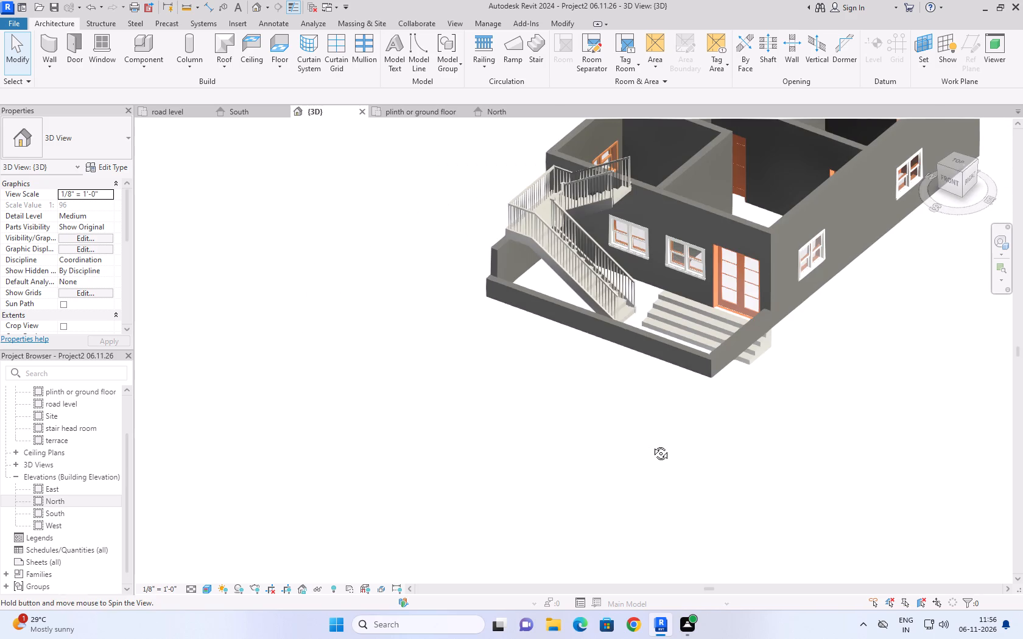
pyautogui.keyDown('shift'); pyautogui.moveTo(652, 444); pyautogui.dragTo(680, 456, button='middle'); pyautogui.keyUp('shift')
pyautogui.moveTo(674, 386); pyautogui.dragTo(775, 533, button='middle')
pyautogui.keyDown('shift'); pyautogui.moveTo(698, 471); pyautogui.dragTo(705, 475, button='middle'); pyautogui.keyUp('shift')
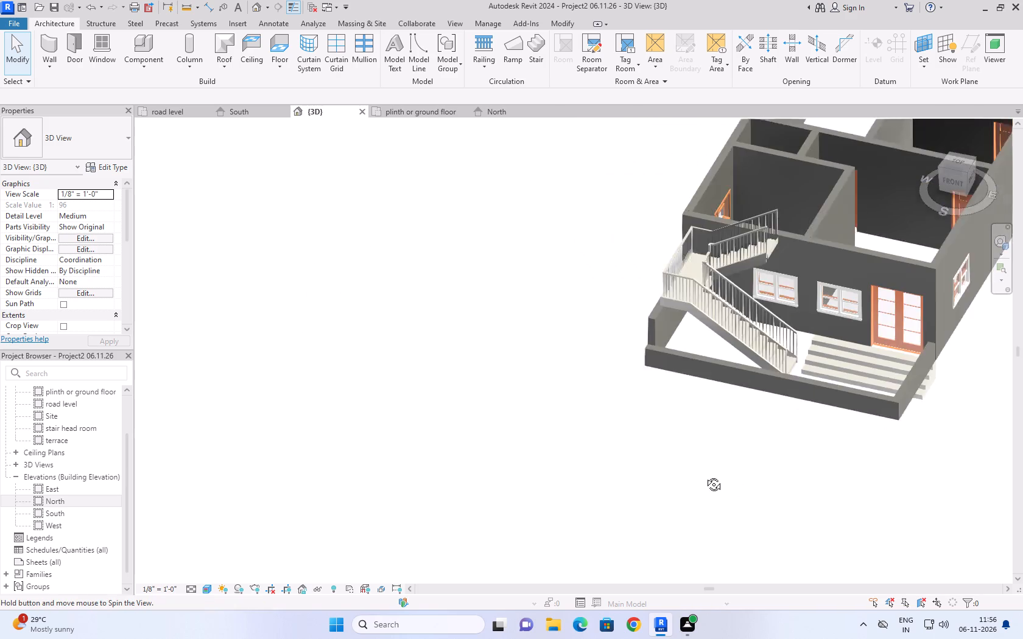
pyautogui.keyDown('shift'); pyautogui.moveTo(705, 475); pyautogui.dragTo(744, 500, button='middle'); pyautogui.keyUp('shift')
pyautogui.moveTo(712, 335); pyautogui.dragTo(761, 574, button='middle')
pyautogui.scroll(1, 706, 391)
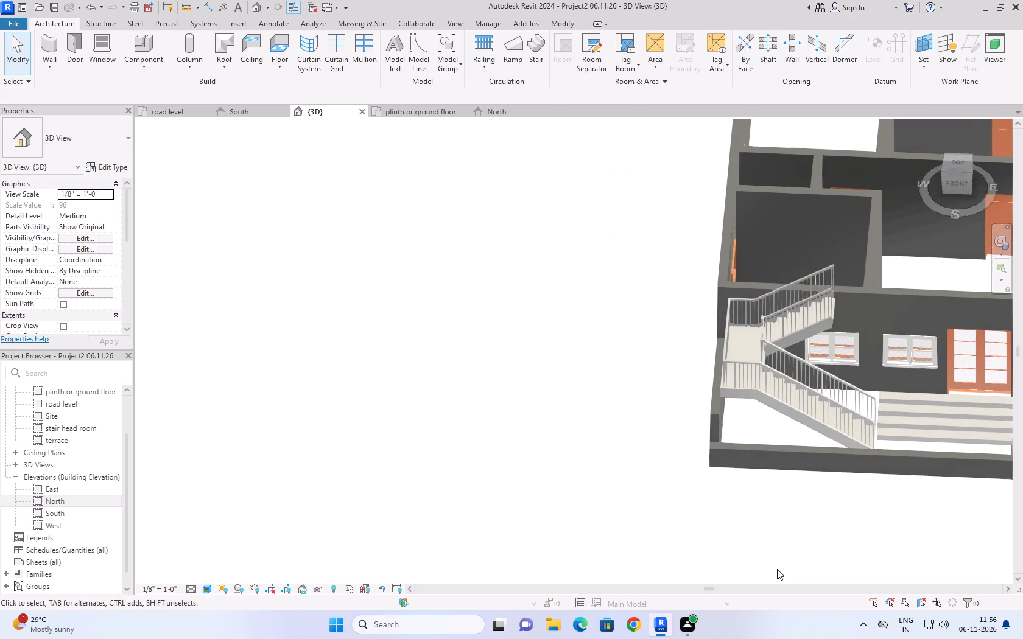
pyautogui.keyDown('shift'); pyautogui.moveTo(850, 501); pyautogui.dragTo(869, 508, button='middle'); pyautogui.keyUp('shift')
# View the model from the front and select the hall's front window to check its level and sill height.
pyautogui.click(957, 178)
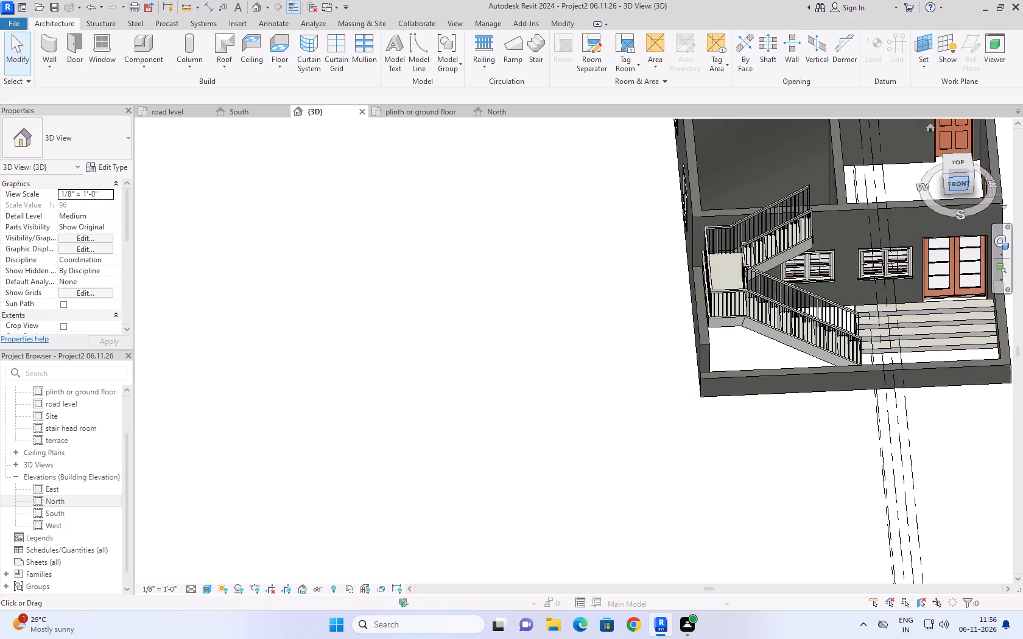
pyautogui.scroll(4, 701, 366)
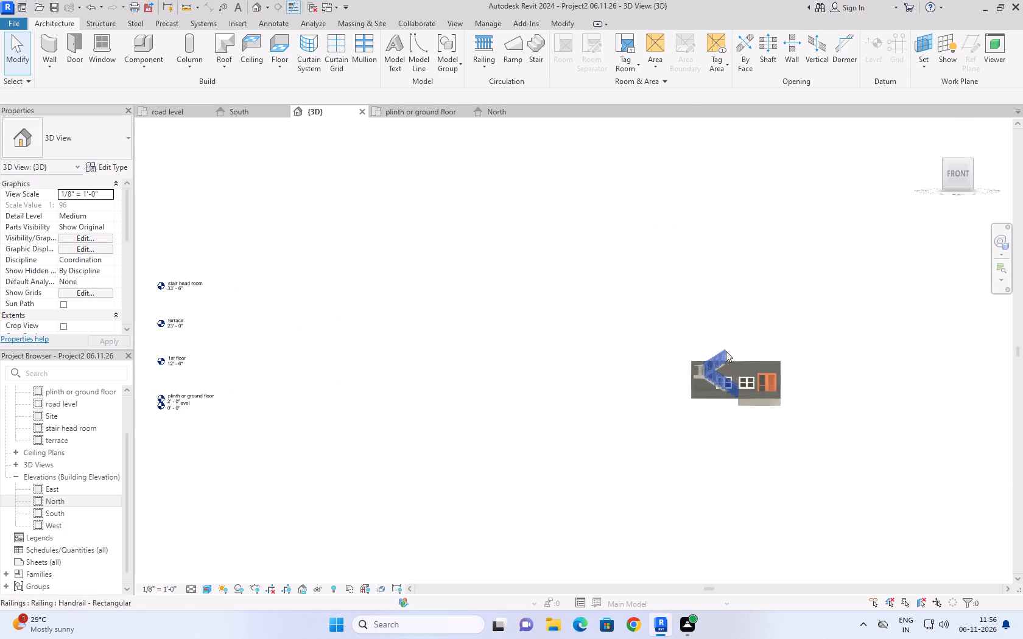
pyautogui.scroll(11, 763, 399)
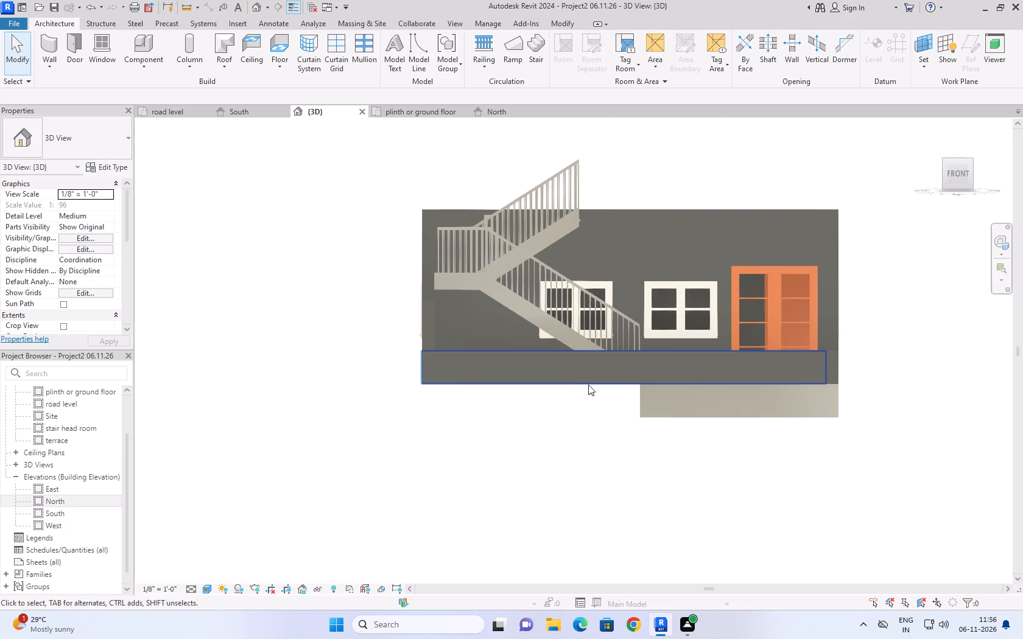
pyautogui.scroll(5, 603, 339)
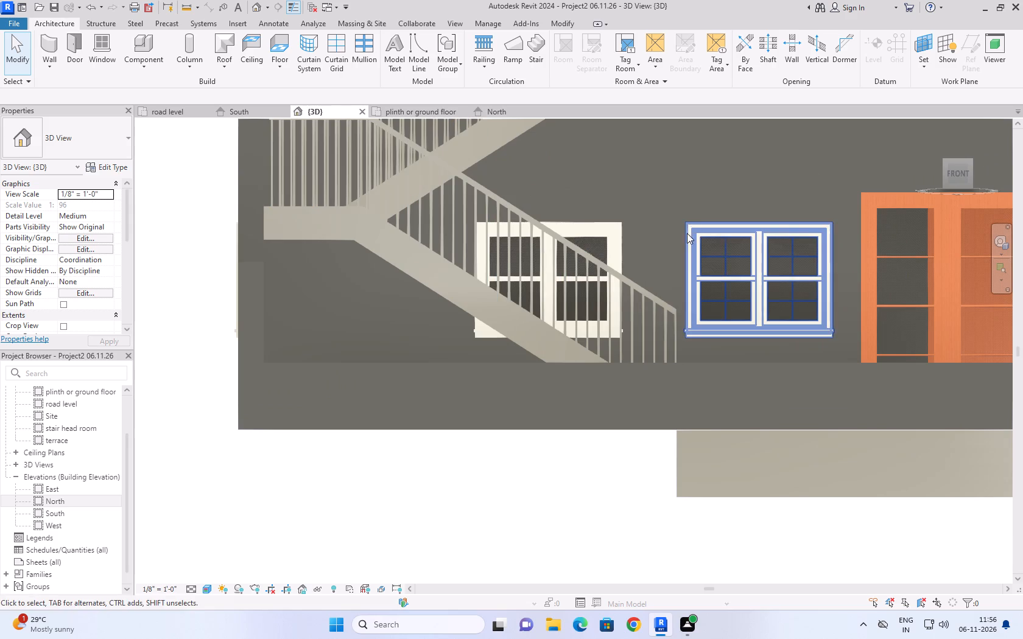
pyautogui.click(599, 225)
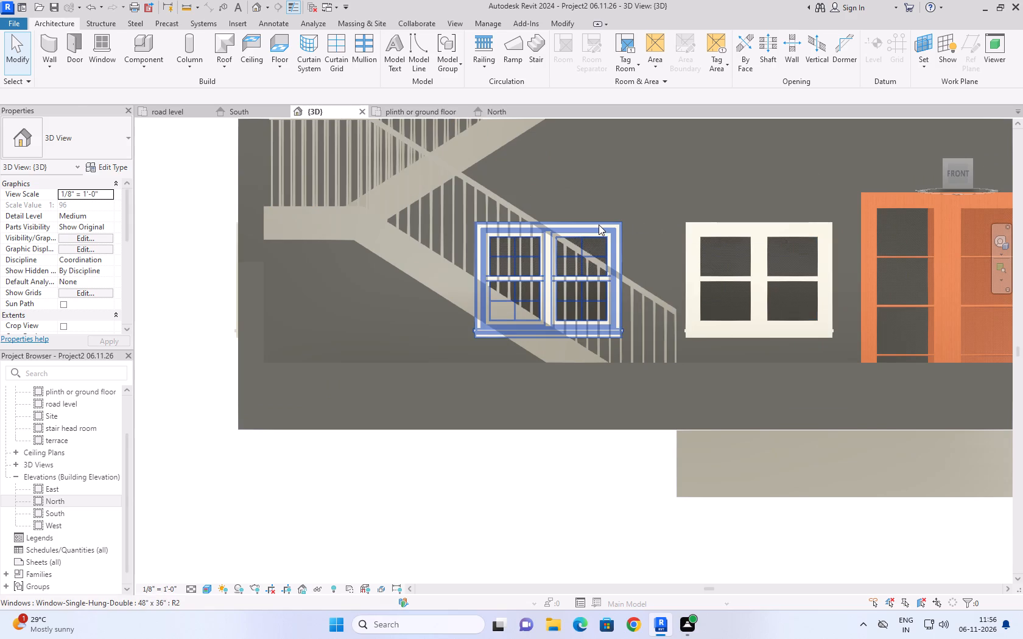
pyautogui.click(694, 220)
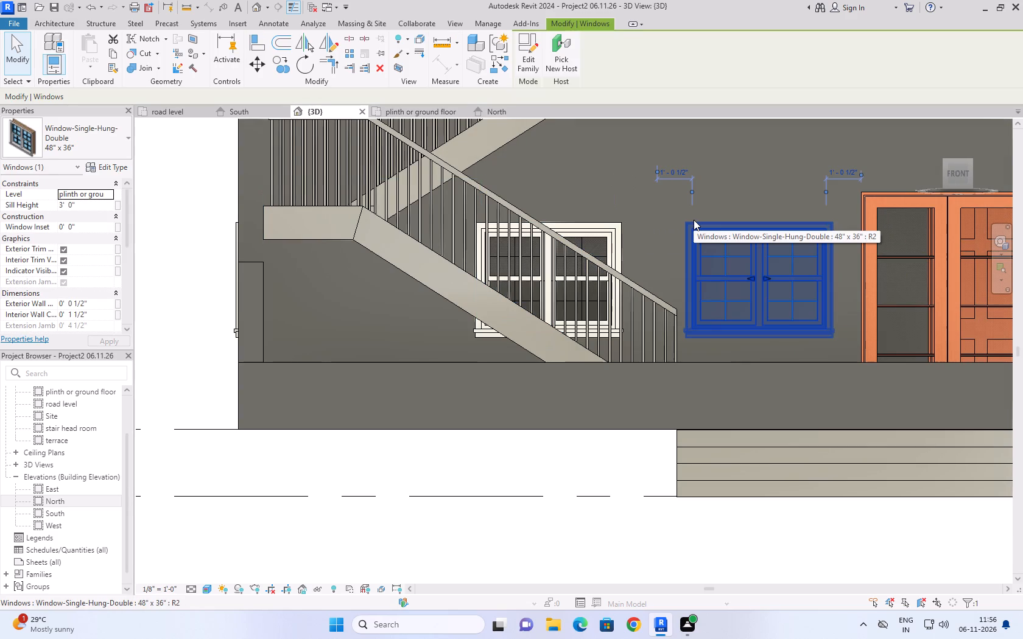
pyautogui.click(579, 517)
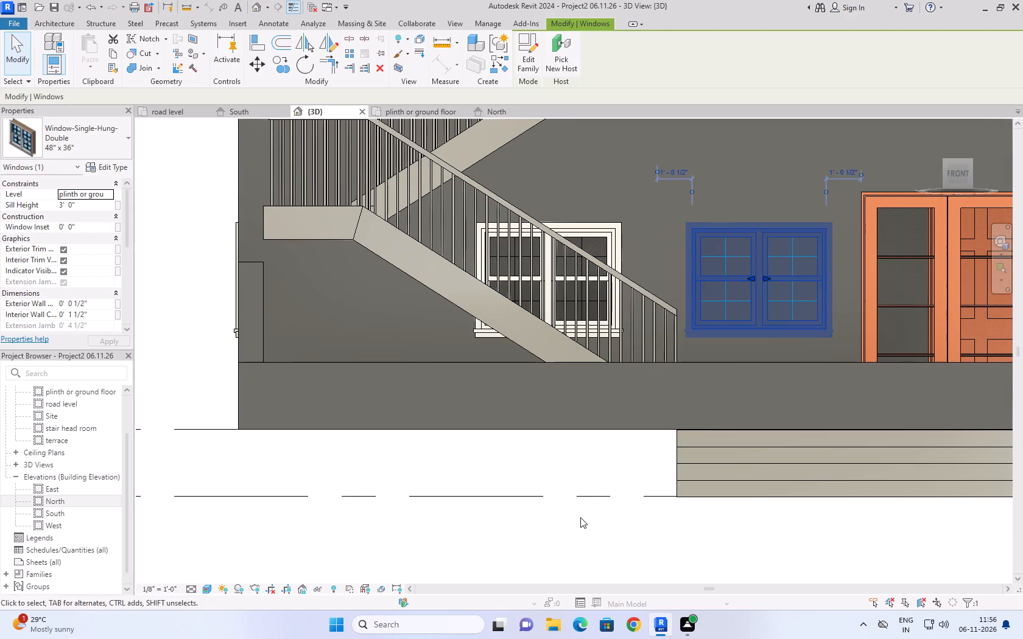
pyautogui.click(831, 523)
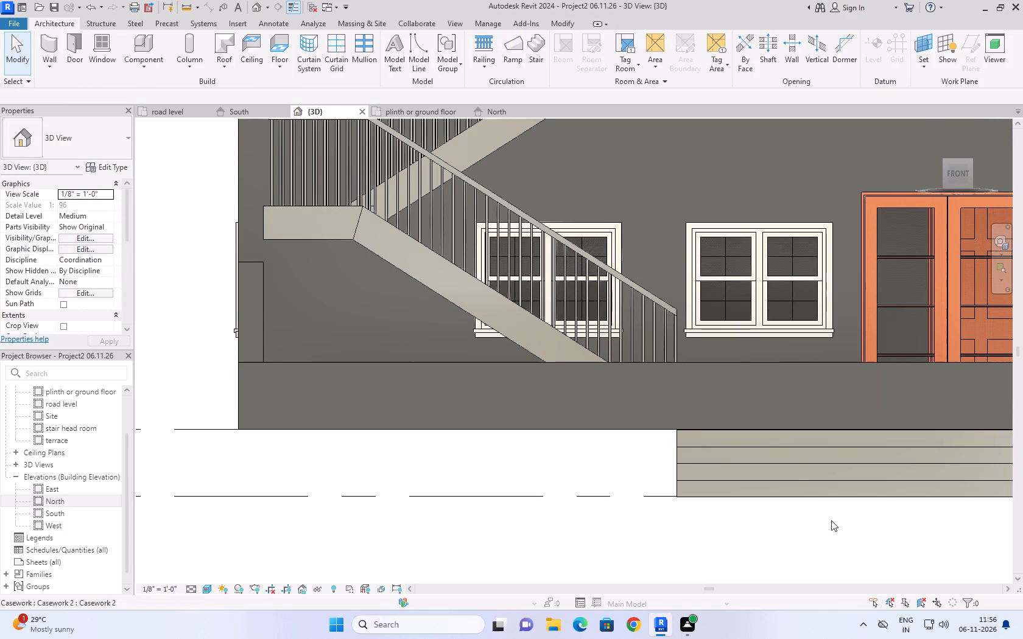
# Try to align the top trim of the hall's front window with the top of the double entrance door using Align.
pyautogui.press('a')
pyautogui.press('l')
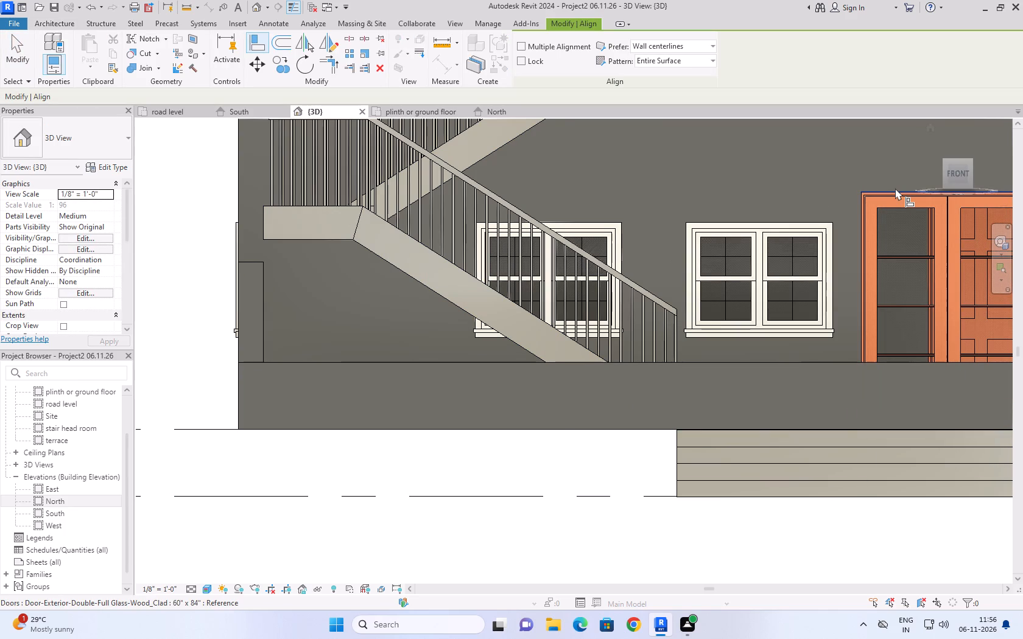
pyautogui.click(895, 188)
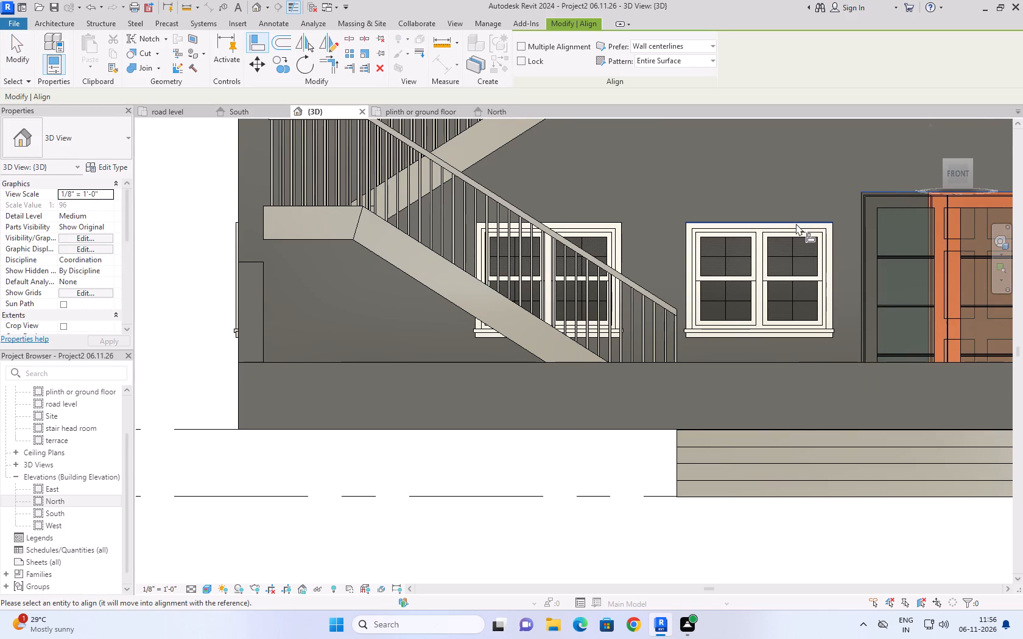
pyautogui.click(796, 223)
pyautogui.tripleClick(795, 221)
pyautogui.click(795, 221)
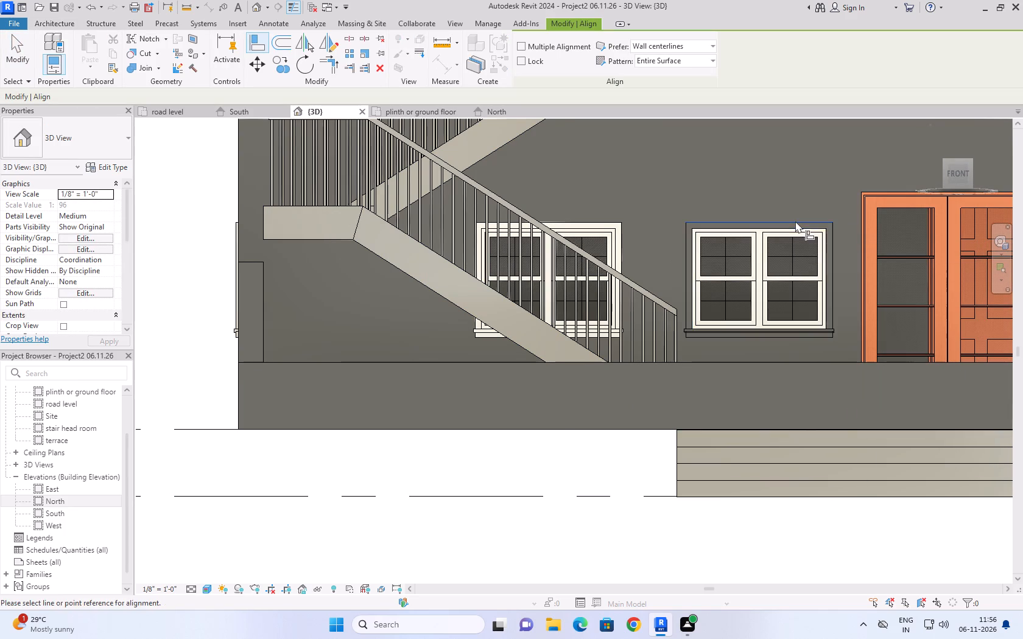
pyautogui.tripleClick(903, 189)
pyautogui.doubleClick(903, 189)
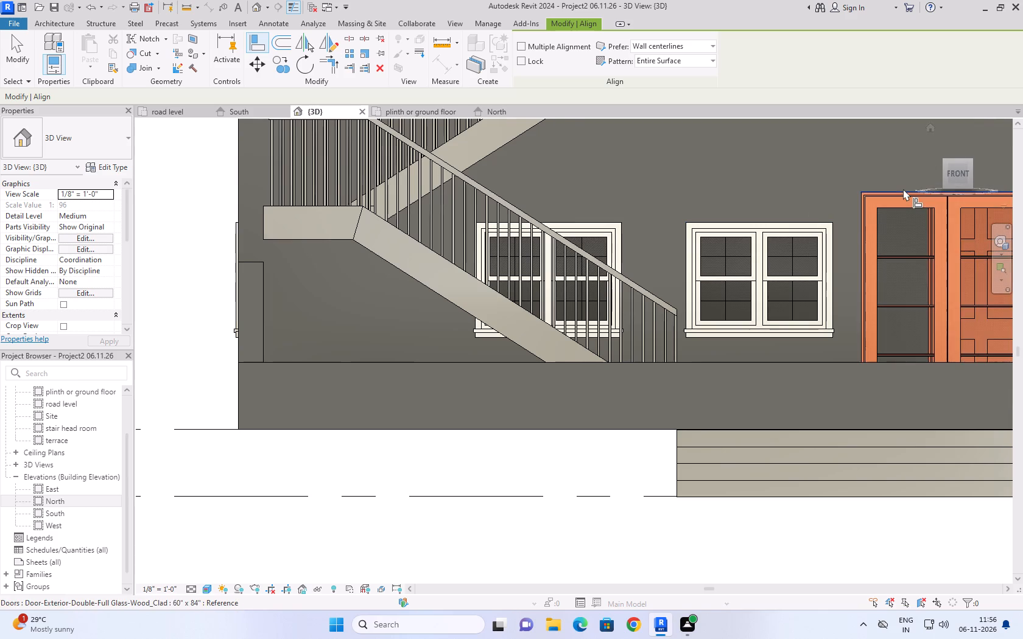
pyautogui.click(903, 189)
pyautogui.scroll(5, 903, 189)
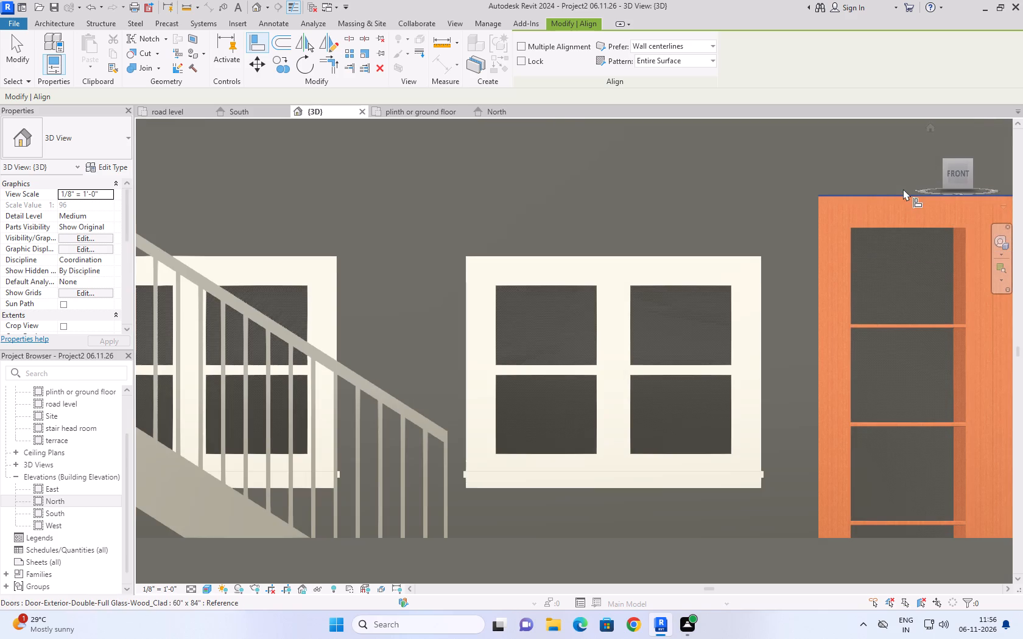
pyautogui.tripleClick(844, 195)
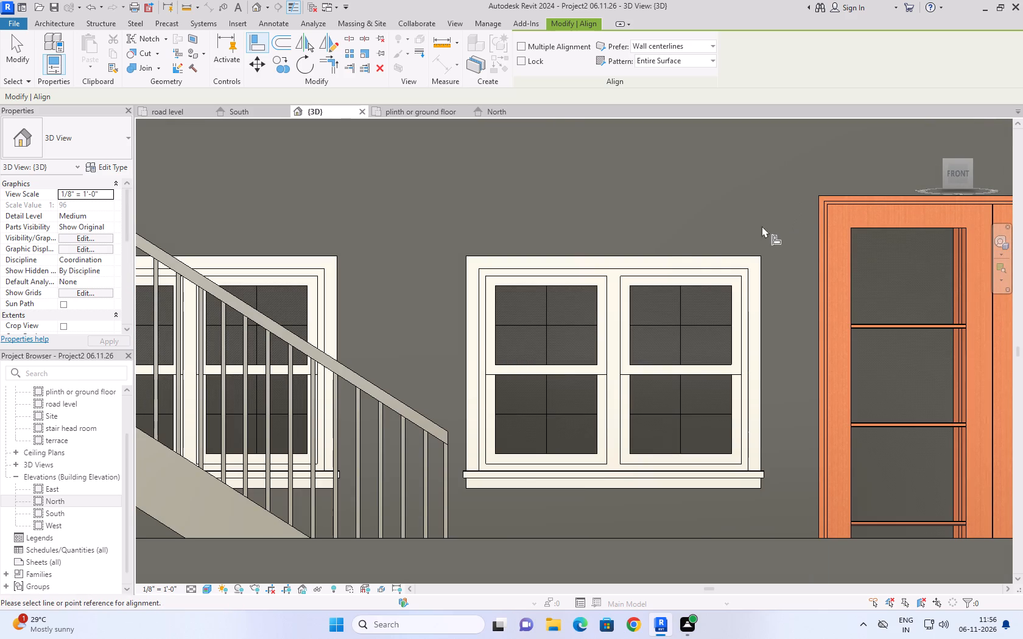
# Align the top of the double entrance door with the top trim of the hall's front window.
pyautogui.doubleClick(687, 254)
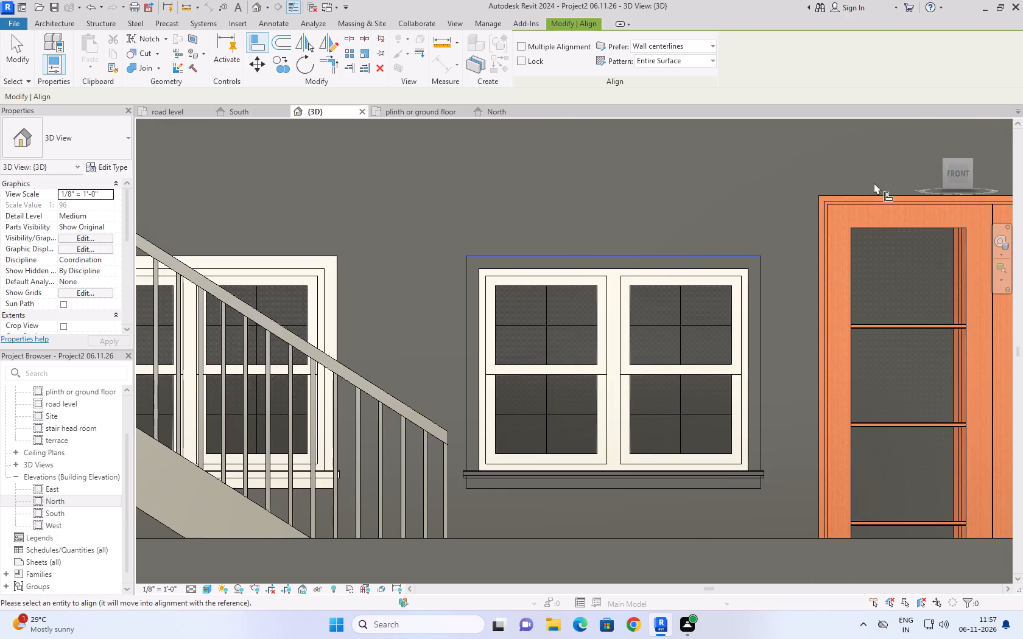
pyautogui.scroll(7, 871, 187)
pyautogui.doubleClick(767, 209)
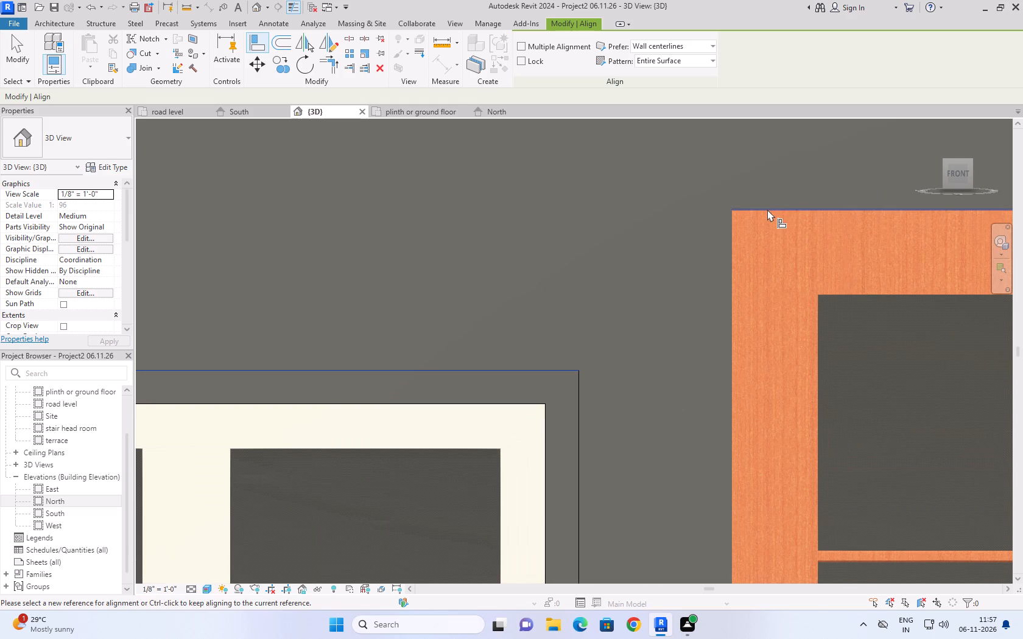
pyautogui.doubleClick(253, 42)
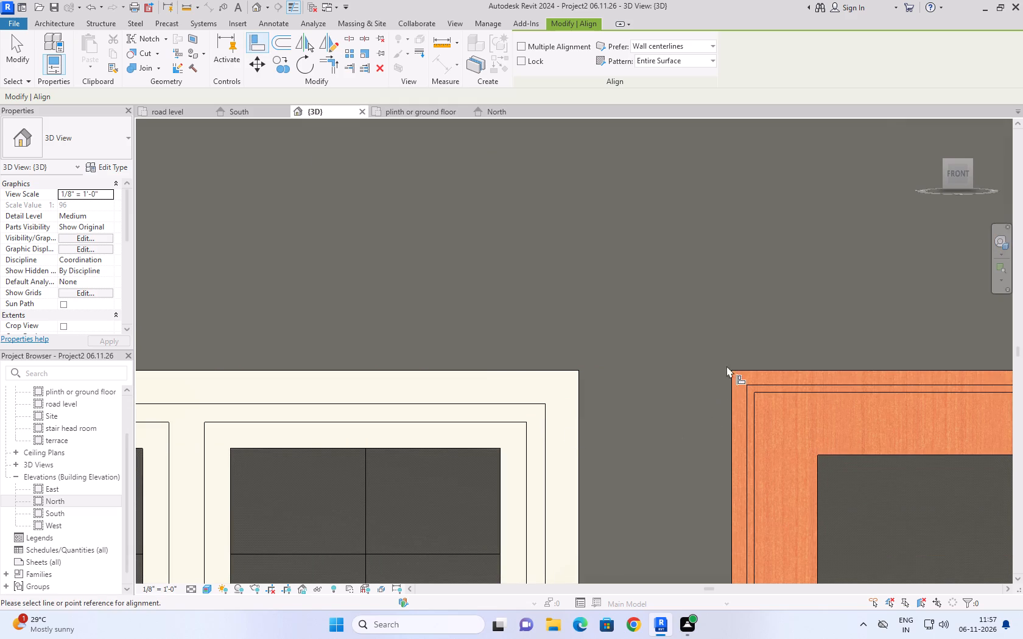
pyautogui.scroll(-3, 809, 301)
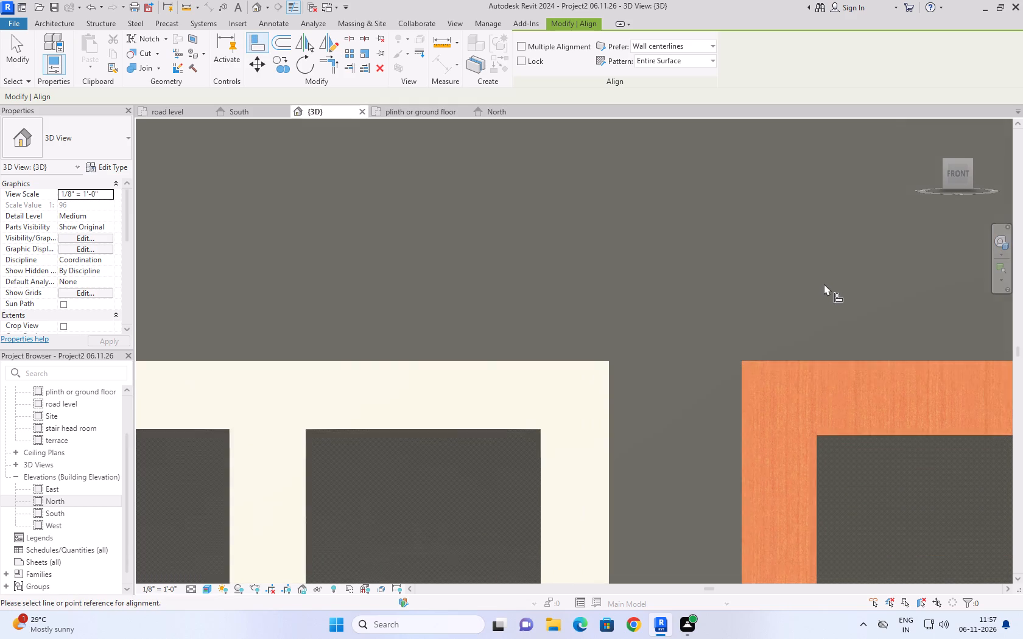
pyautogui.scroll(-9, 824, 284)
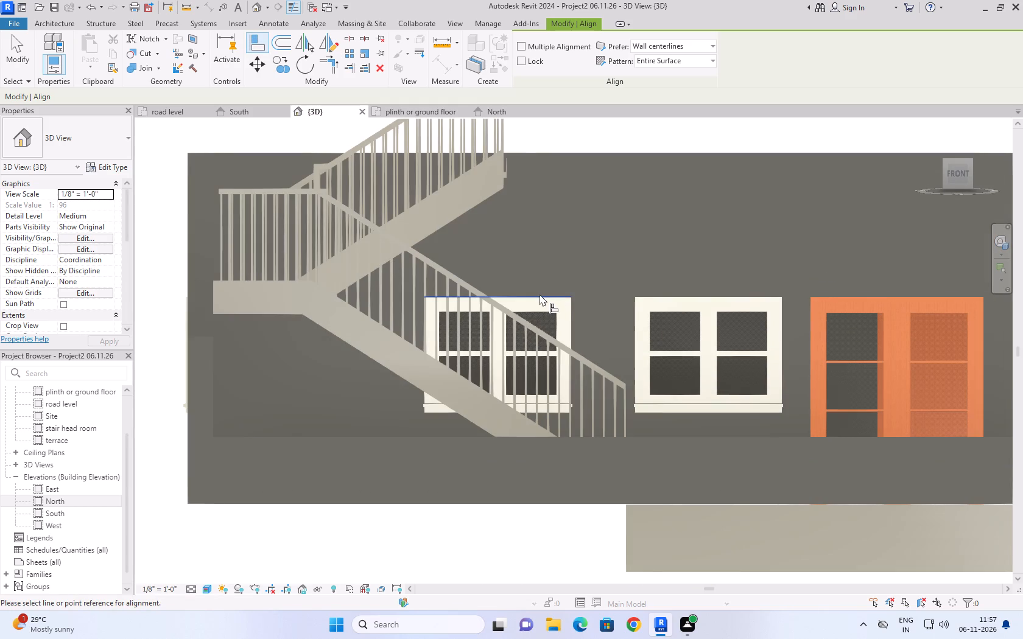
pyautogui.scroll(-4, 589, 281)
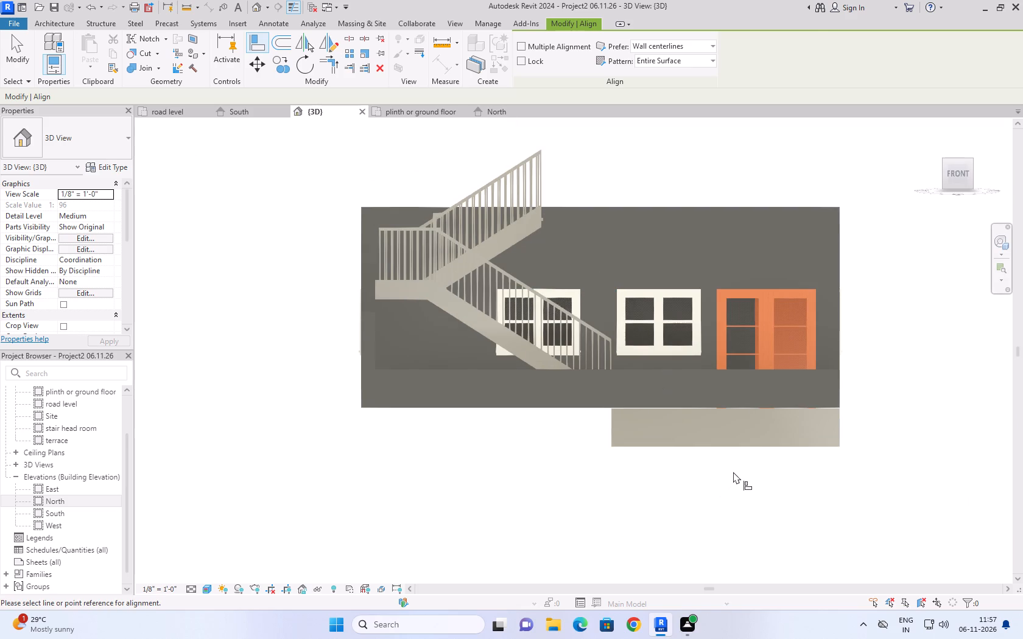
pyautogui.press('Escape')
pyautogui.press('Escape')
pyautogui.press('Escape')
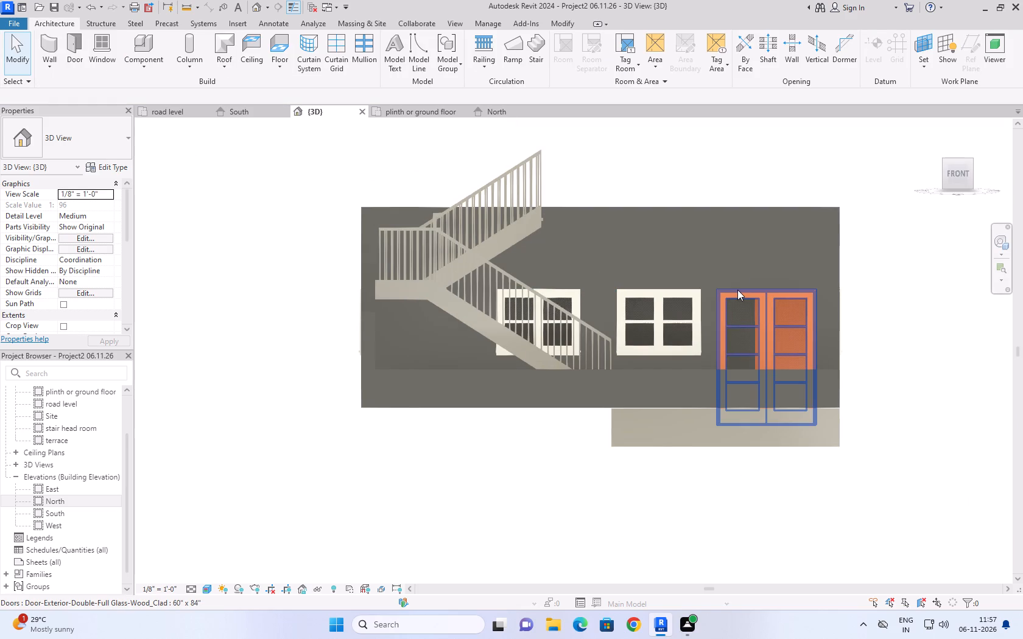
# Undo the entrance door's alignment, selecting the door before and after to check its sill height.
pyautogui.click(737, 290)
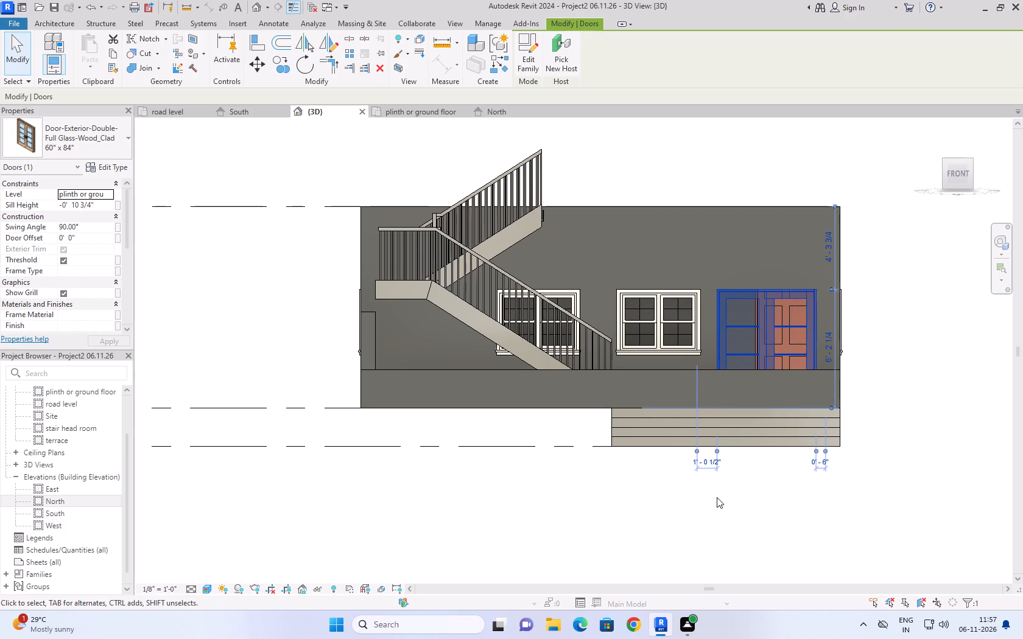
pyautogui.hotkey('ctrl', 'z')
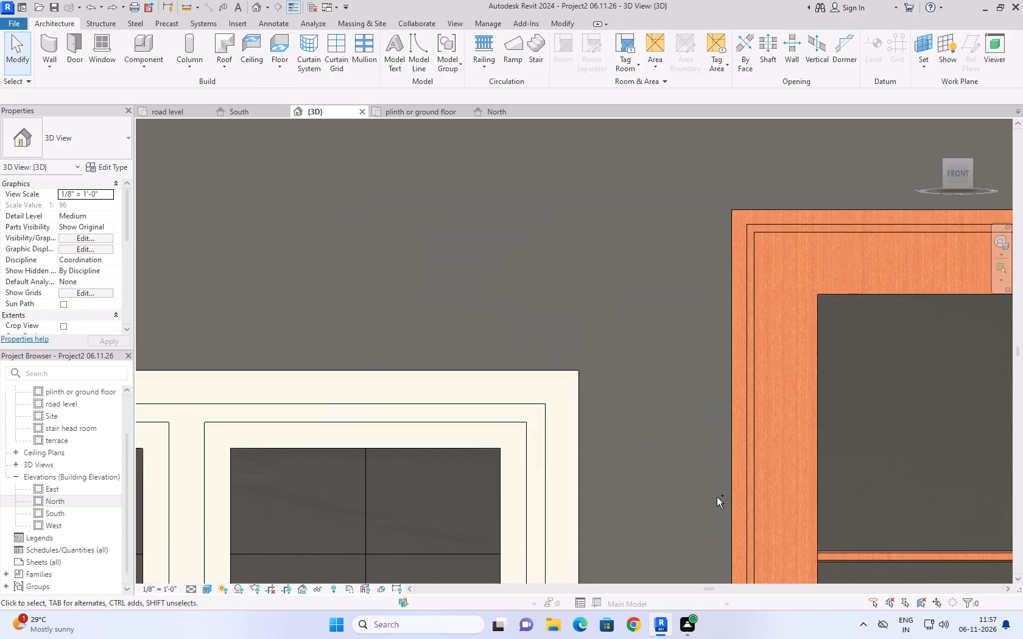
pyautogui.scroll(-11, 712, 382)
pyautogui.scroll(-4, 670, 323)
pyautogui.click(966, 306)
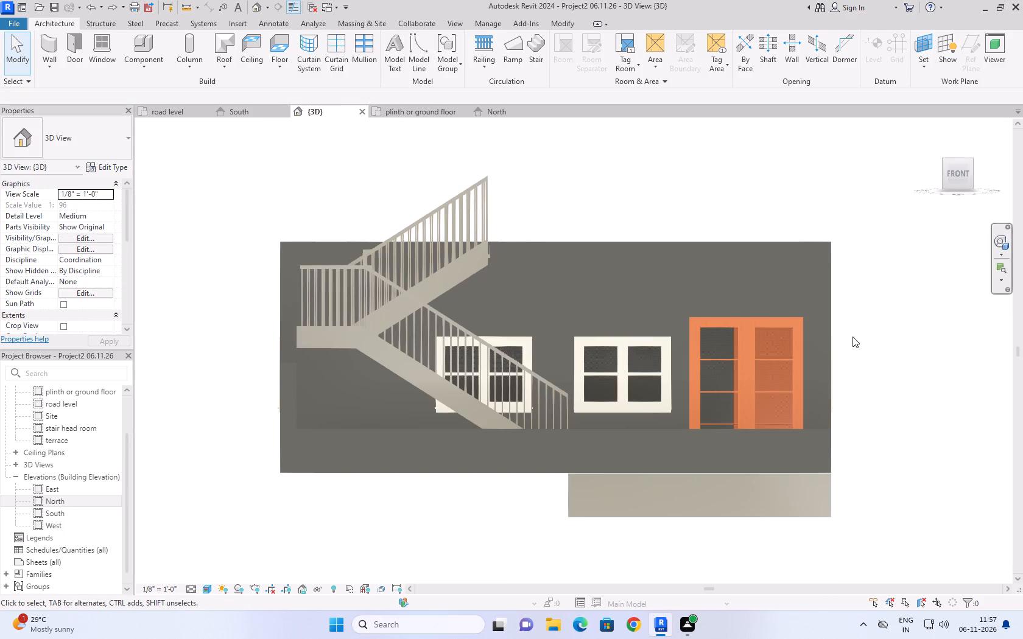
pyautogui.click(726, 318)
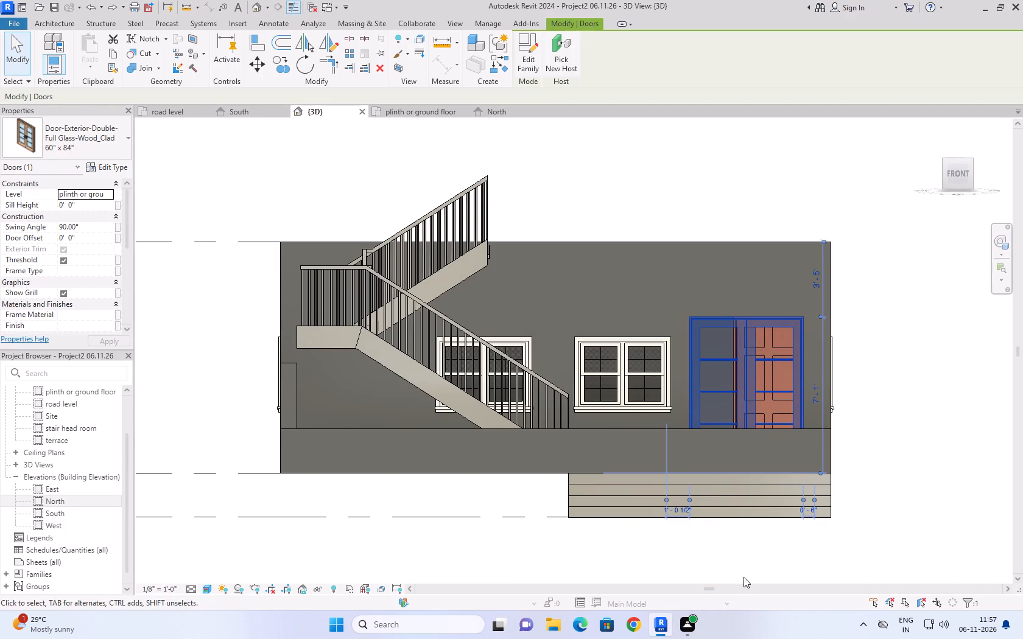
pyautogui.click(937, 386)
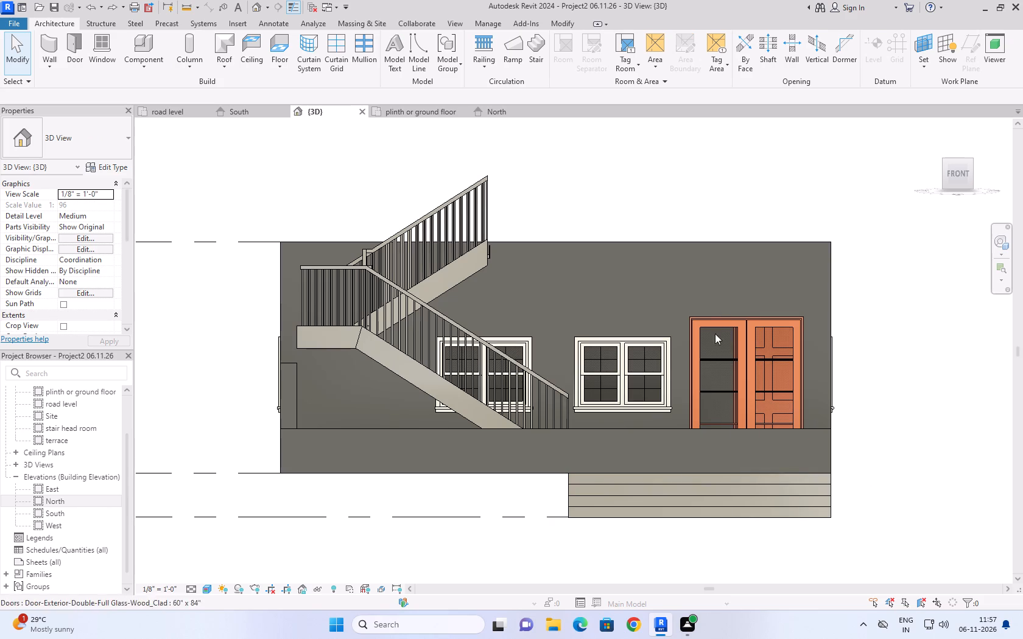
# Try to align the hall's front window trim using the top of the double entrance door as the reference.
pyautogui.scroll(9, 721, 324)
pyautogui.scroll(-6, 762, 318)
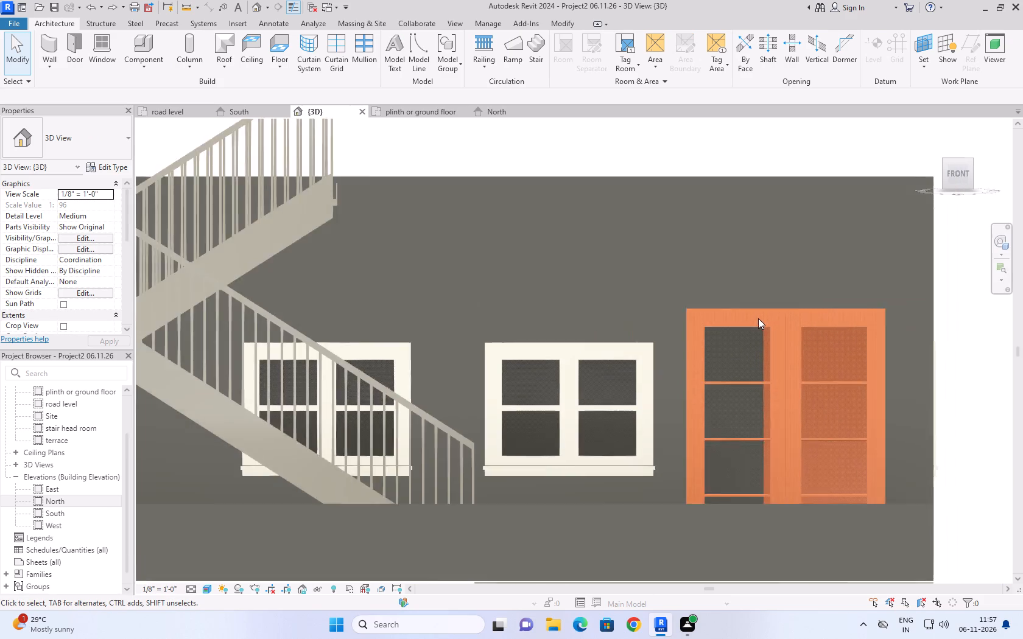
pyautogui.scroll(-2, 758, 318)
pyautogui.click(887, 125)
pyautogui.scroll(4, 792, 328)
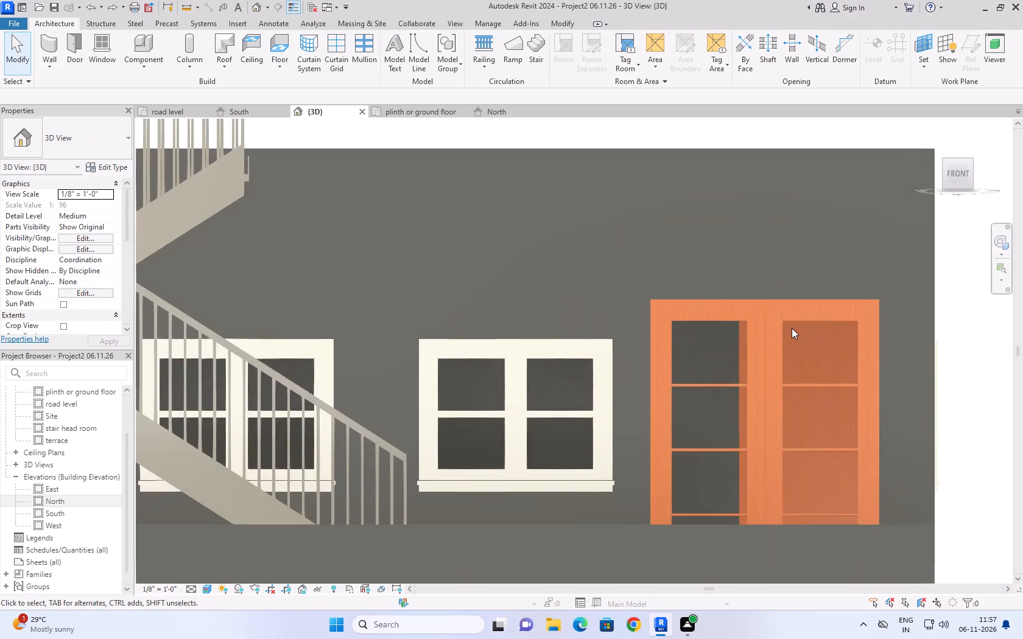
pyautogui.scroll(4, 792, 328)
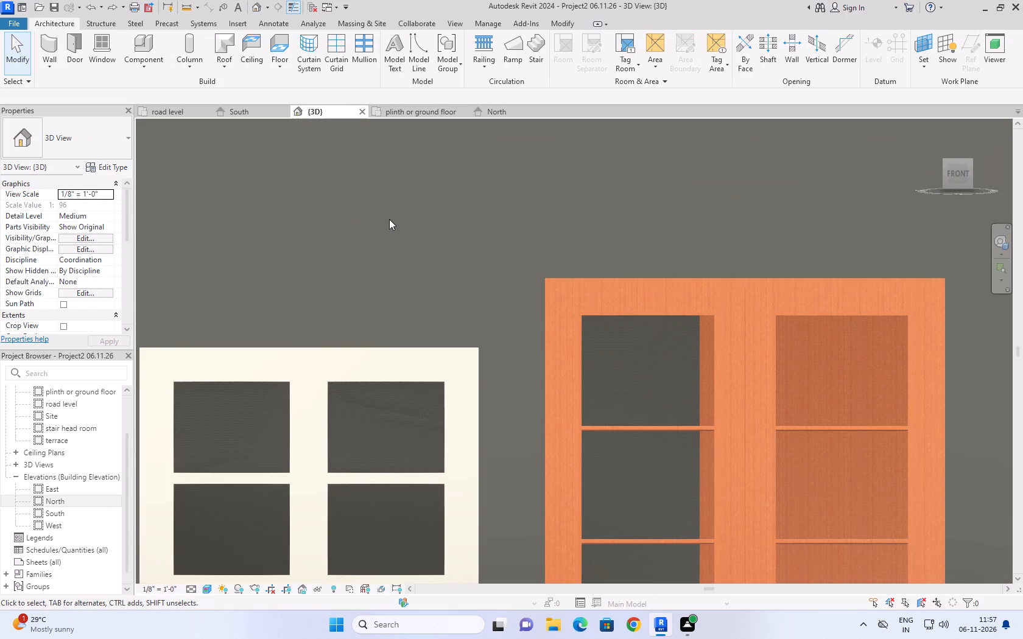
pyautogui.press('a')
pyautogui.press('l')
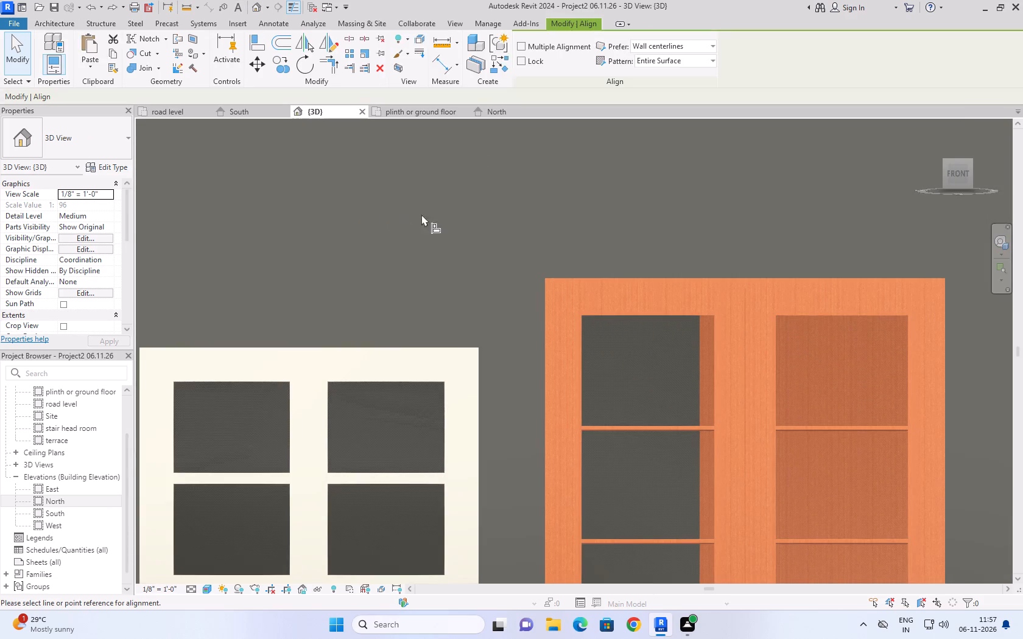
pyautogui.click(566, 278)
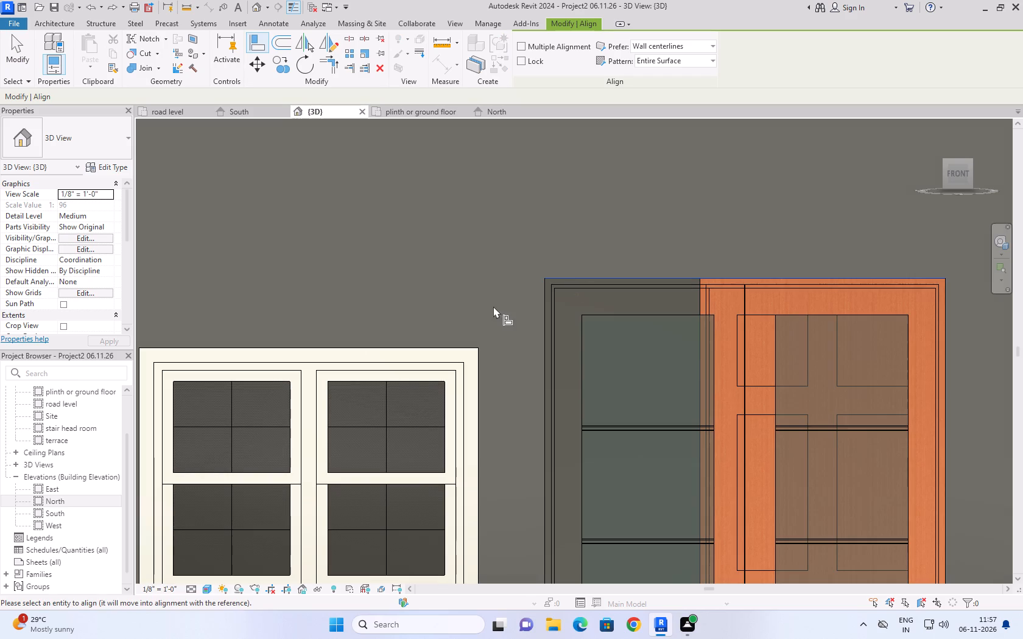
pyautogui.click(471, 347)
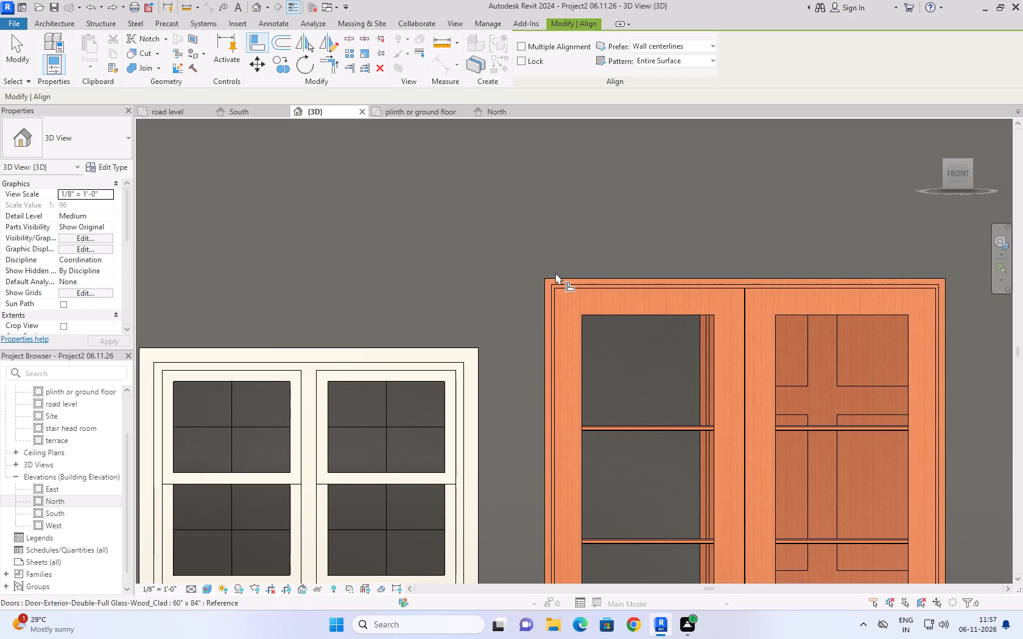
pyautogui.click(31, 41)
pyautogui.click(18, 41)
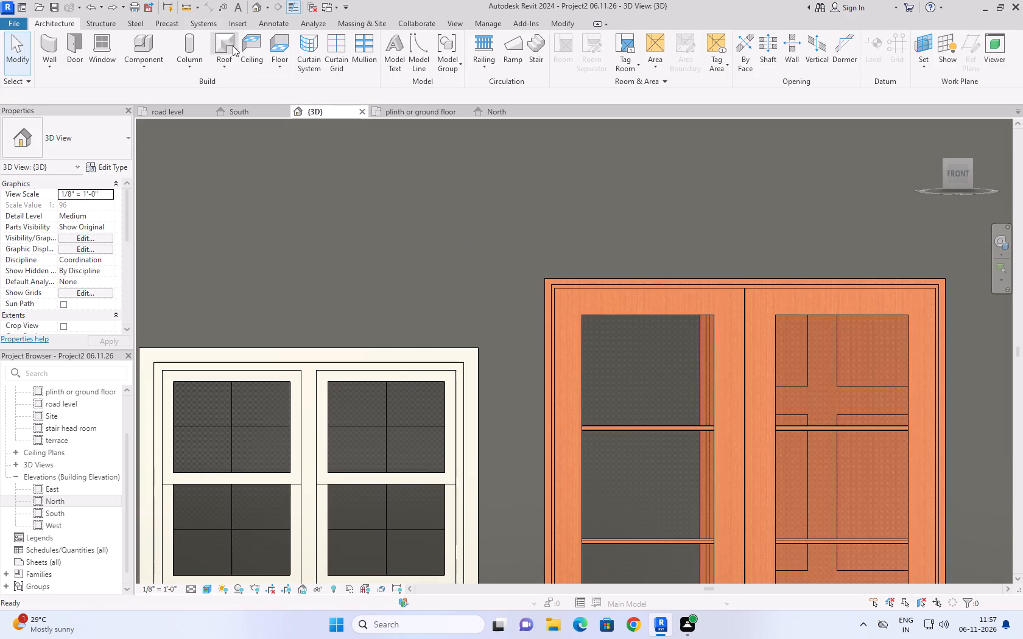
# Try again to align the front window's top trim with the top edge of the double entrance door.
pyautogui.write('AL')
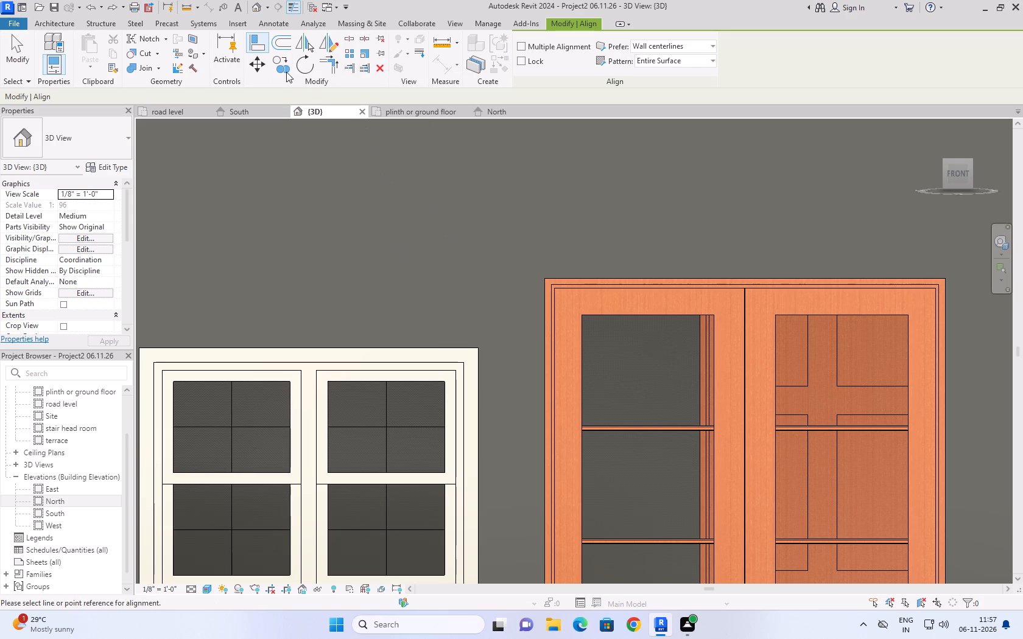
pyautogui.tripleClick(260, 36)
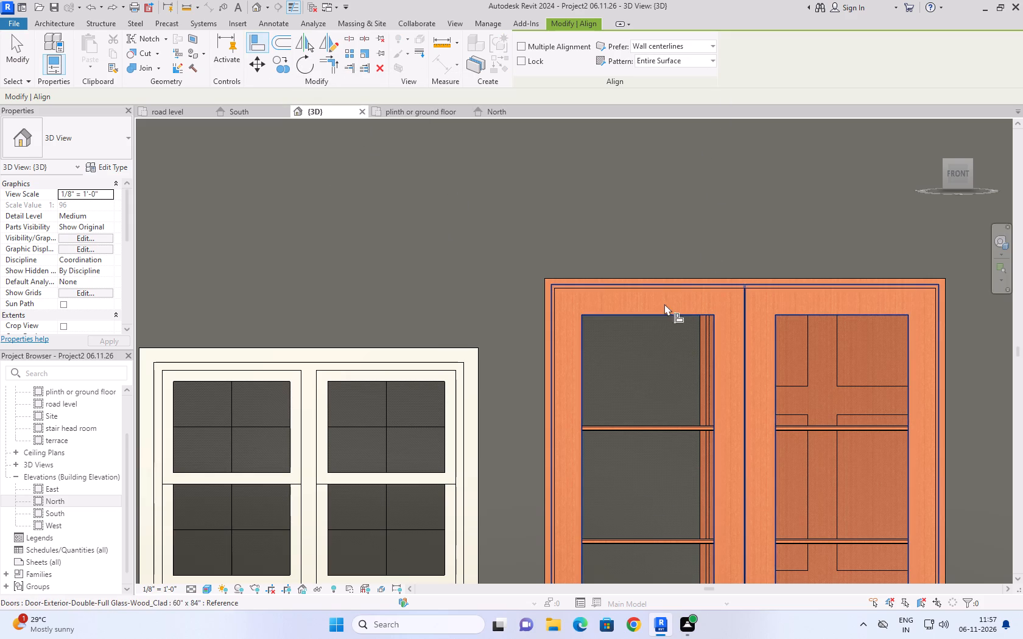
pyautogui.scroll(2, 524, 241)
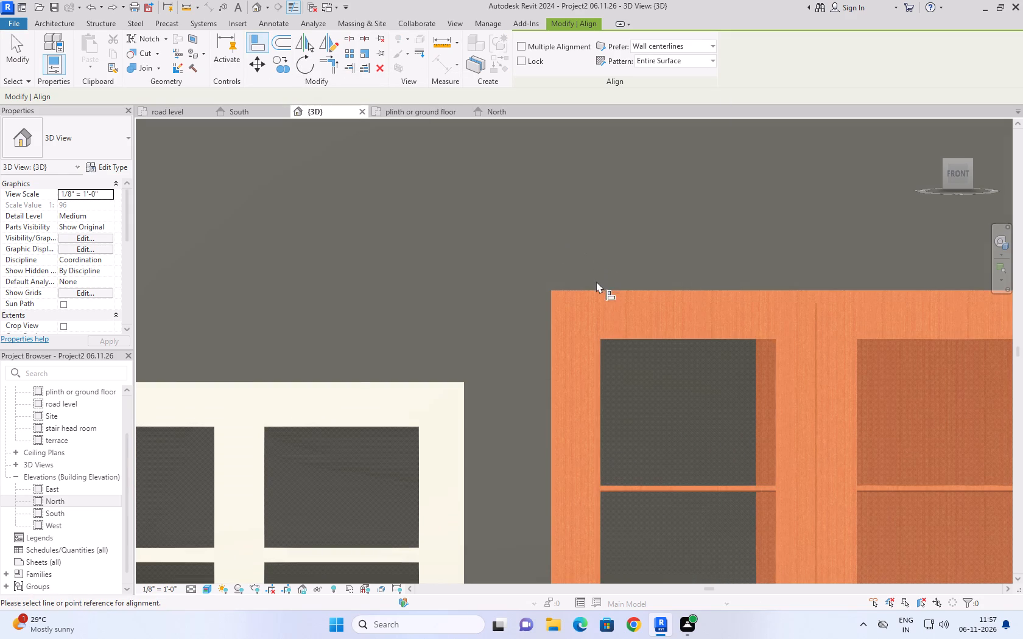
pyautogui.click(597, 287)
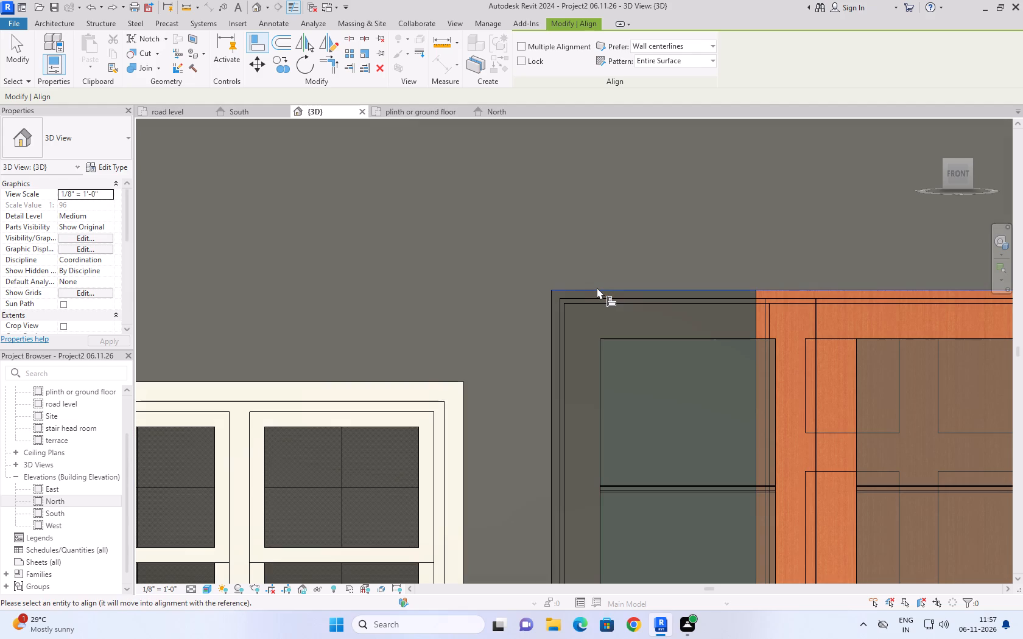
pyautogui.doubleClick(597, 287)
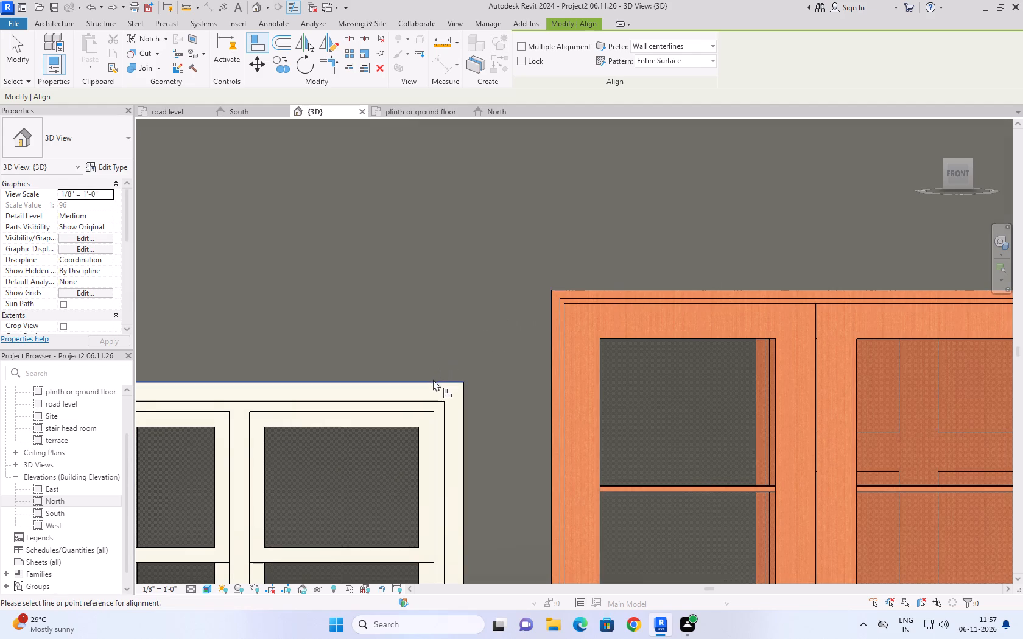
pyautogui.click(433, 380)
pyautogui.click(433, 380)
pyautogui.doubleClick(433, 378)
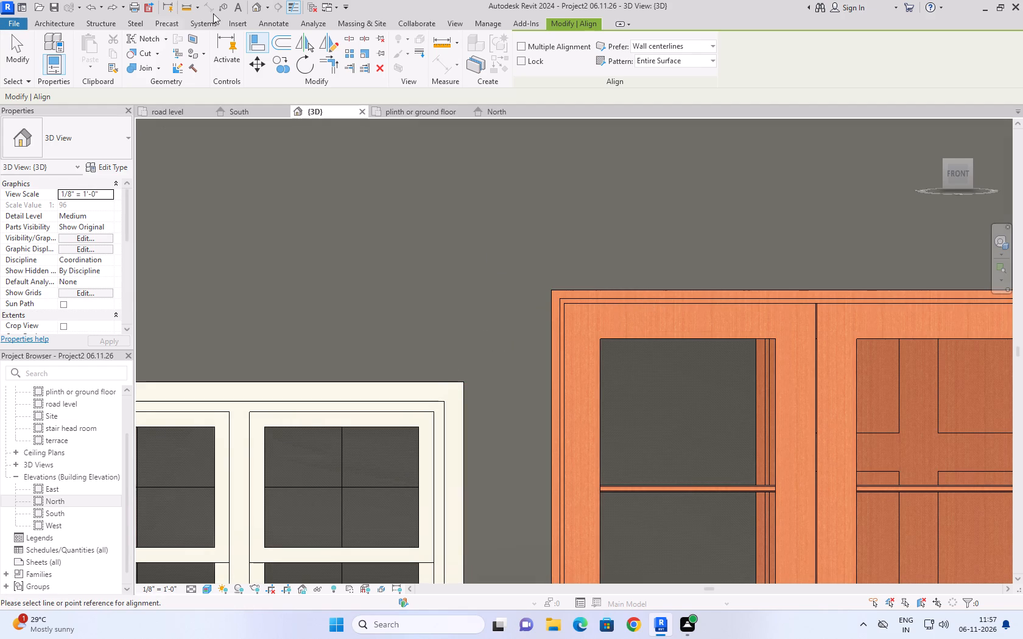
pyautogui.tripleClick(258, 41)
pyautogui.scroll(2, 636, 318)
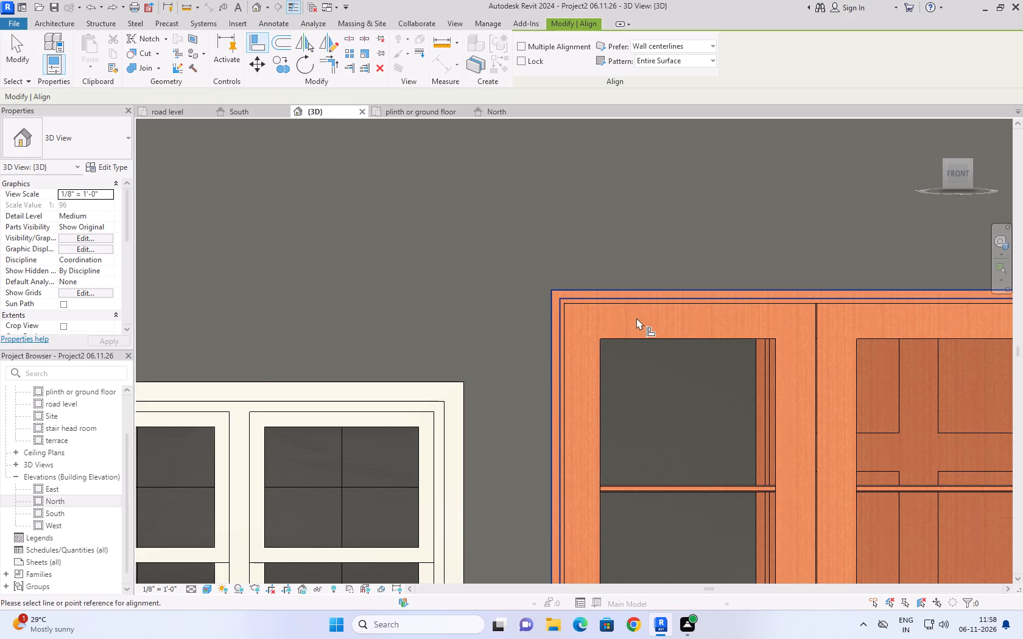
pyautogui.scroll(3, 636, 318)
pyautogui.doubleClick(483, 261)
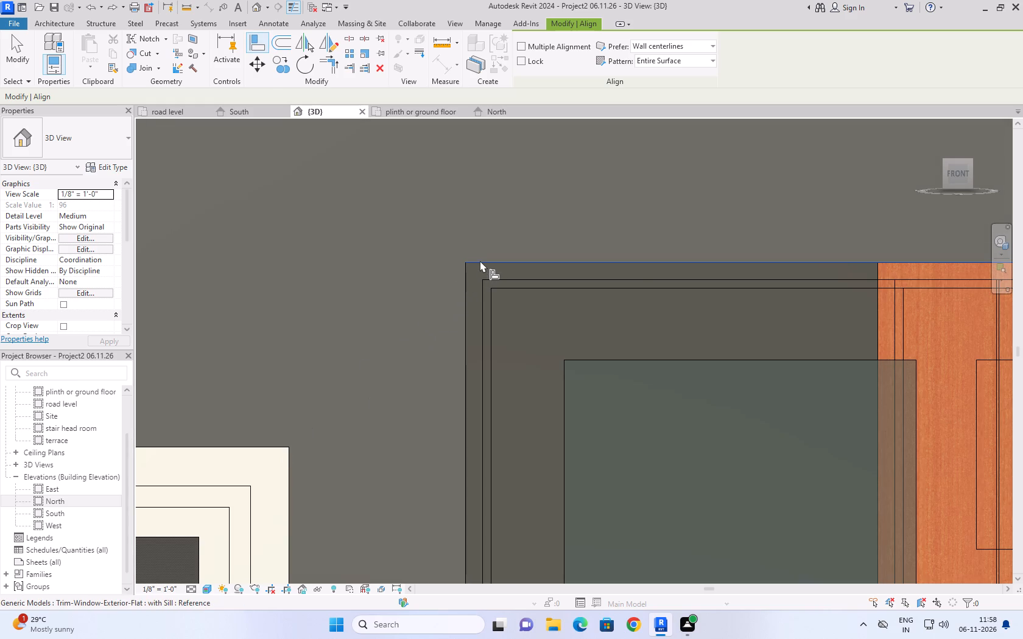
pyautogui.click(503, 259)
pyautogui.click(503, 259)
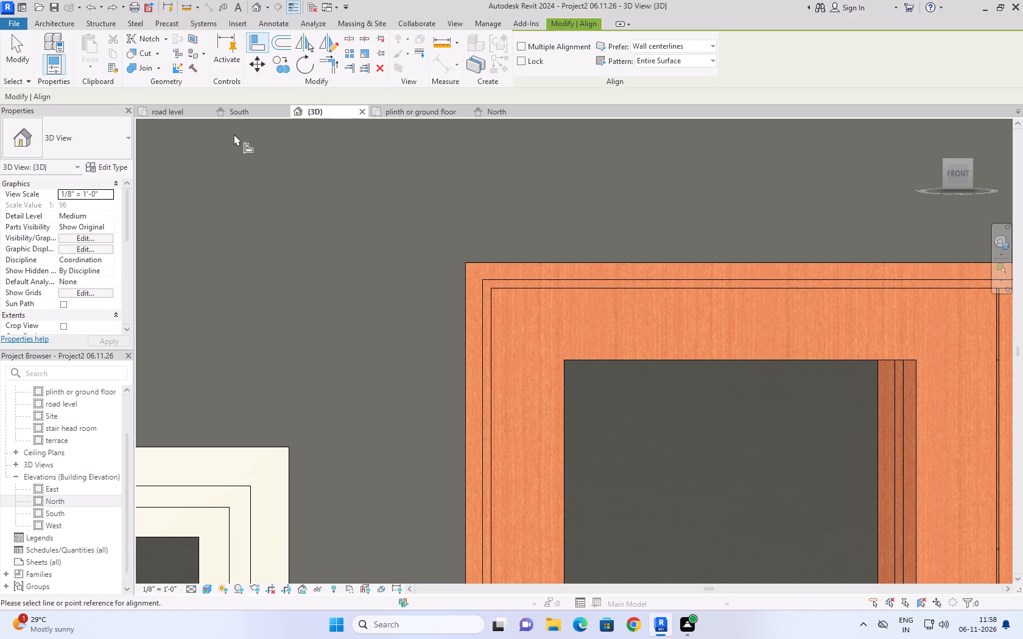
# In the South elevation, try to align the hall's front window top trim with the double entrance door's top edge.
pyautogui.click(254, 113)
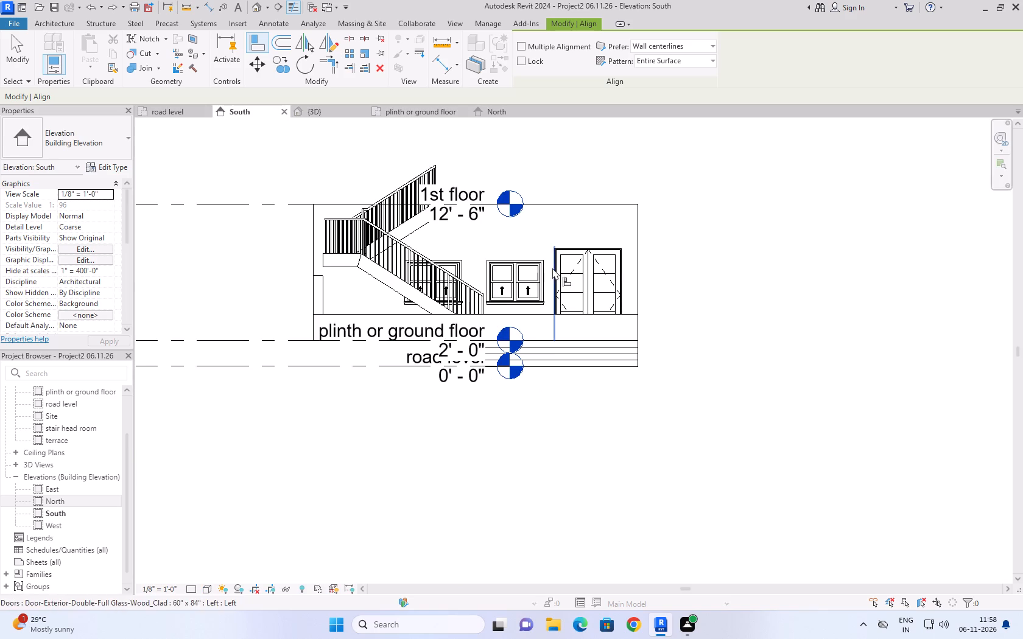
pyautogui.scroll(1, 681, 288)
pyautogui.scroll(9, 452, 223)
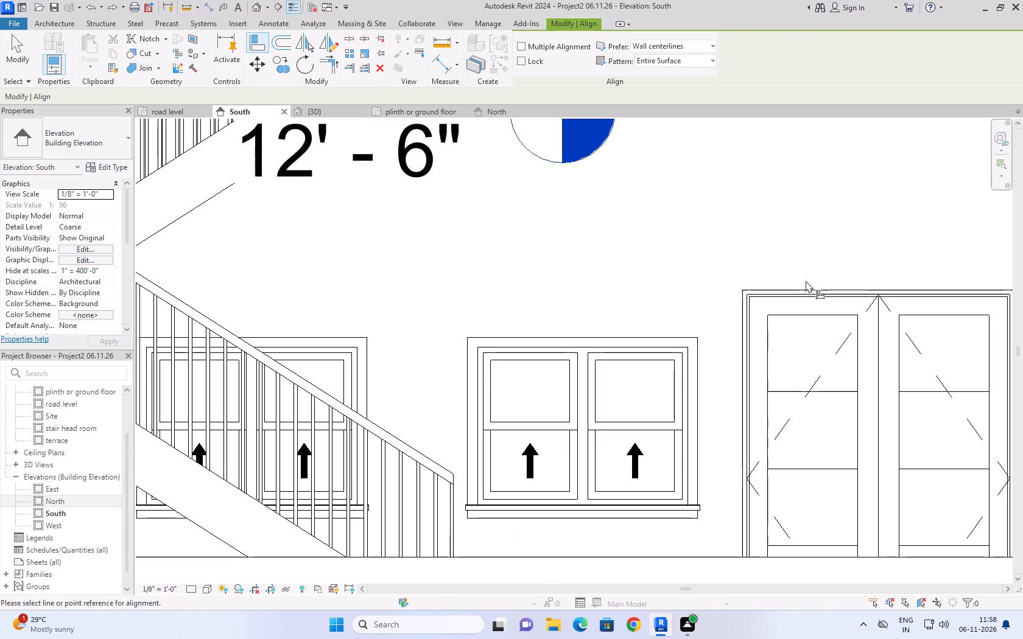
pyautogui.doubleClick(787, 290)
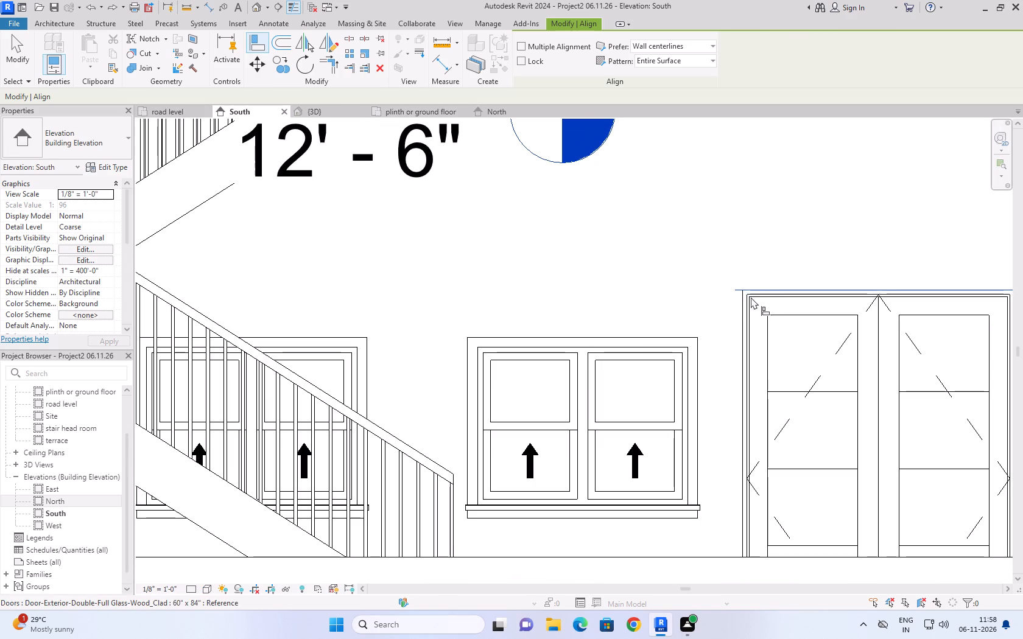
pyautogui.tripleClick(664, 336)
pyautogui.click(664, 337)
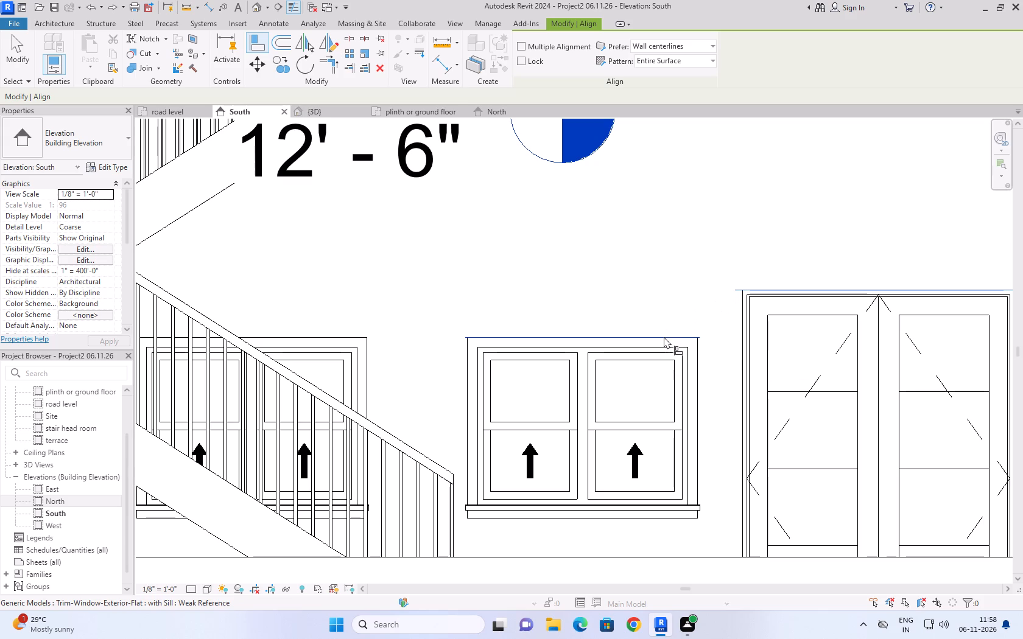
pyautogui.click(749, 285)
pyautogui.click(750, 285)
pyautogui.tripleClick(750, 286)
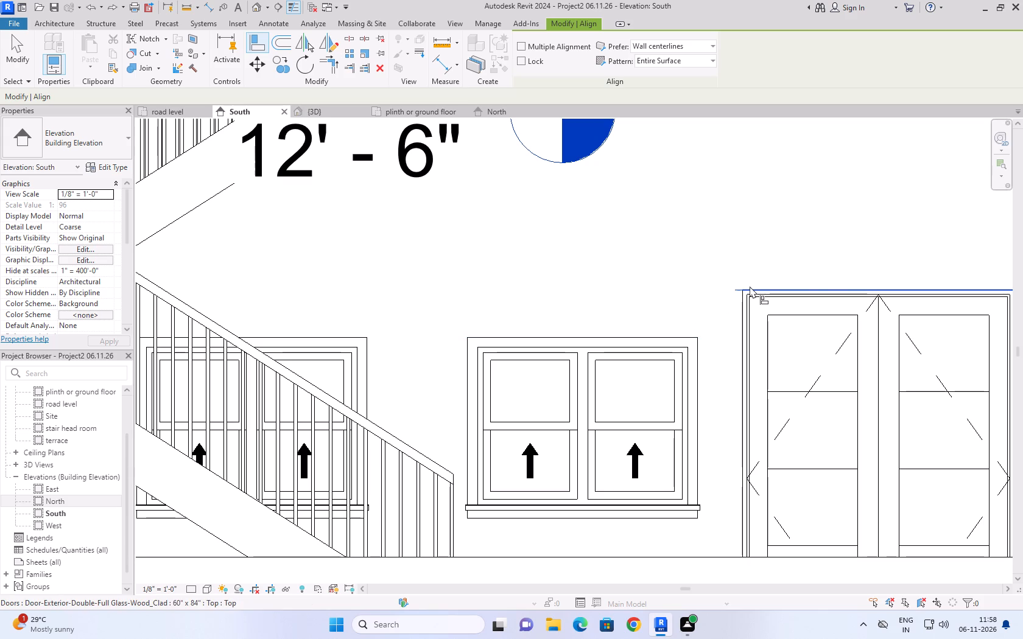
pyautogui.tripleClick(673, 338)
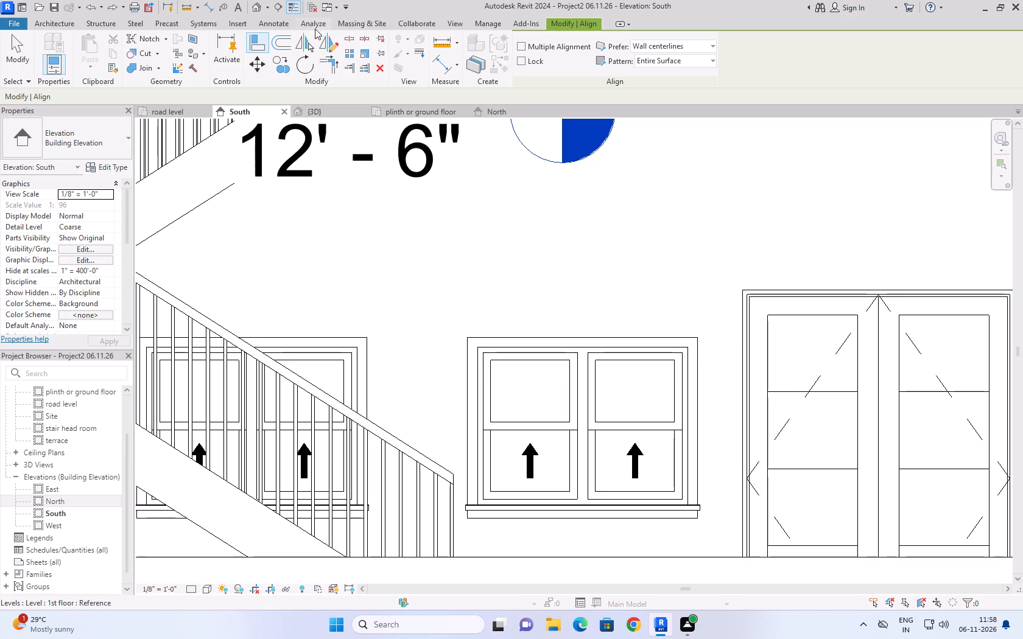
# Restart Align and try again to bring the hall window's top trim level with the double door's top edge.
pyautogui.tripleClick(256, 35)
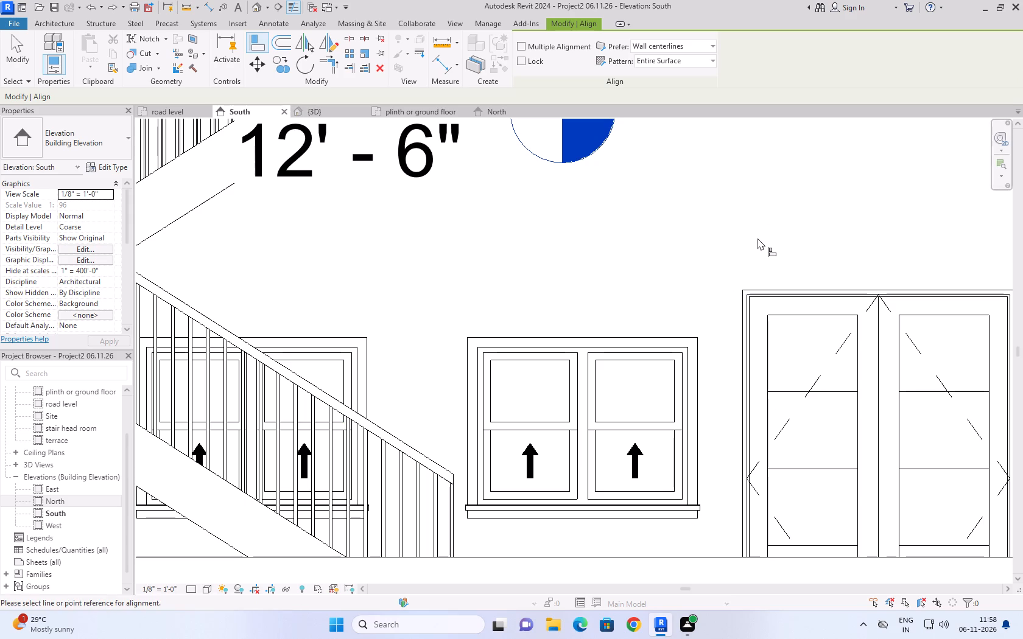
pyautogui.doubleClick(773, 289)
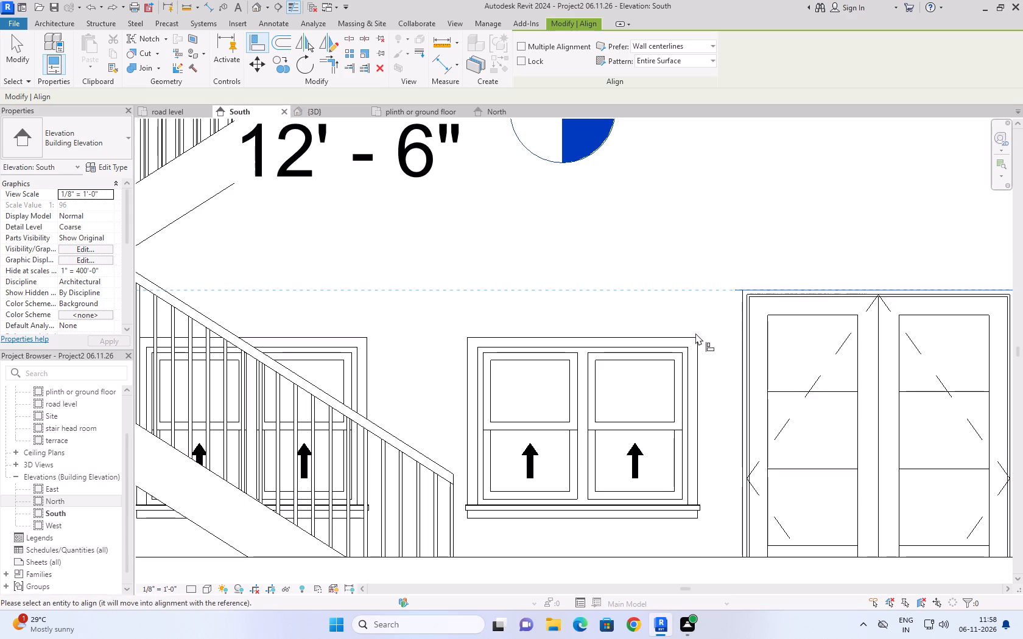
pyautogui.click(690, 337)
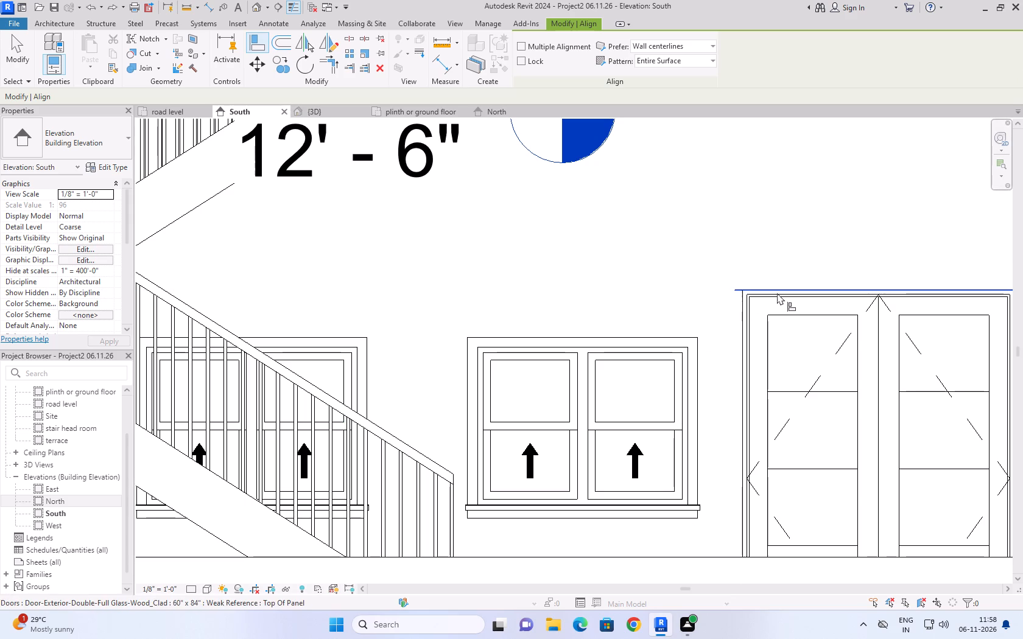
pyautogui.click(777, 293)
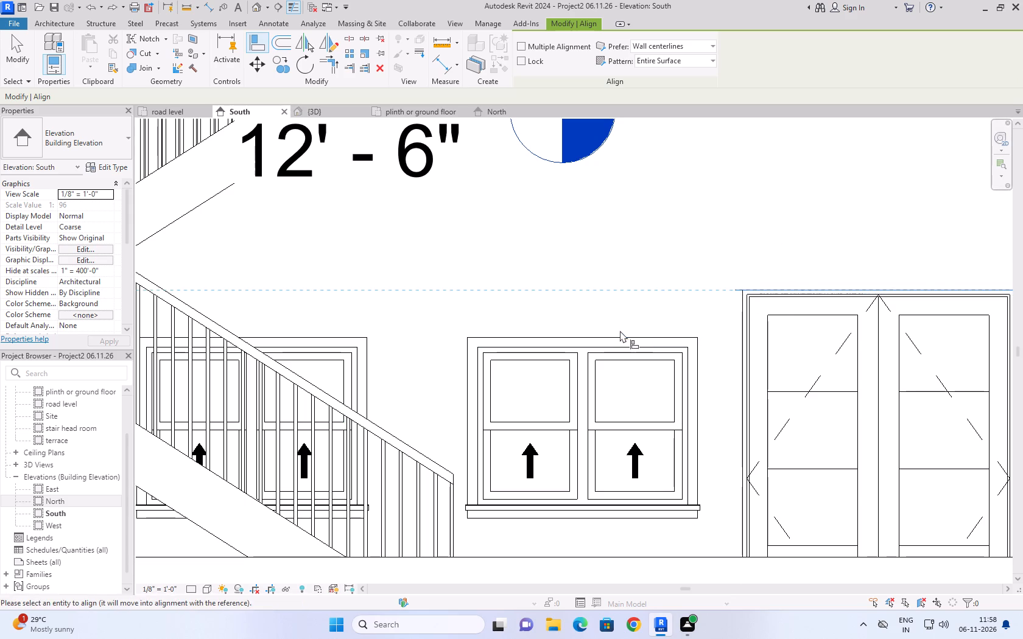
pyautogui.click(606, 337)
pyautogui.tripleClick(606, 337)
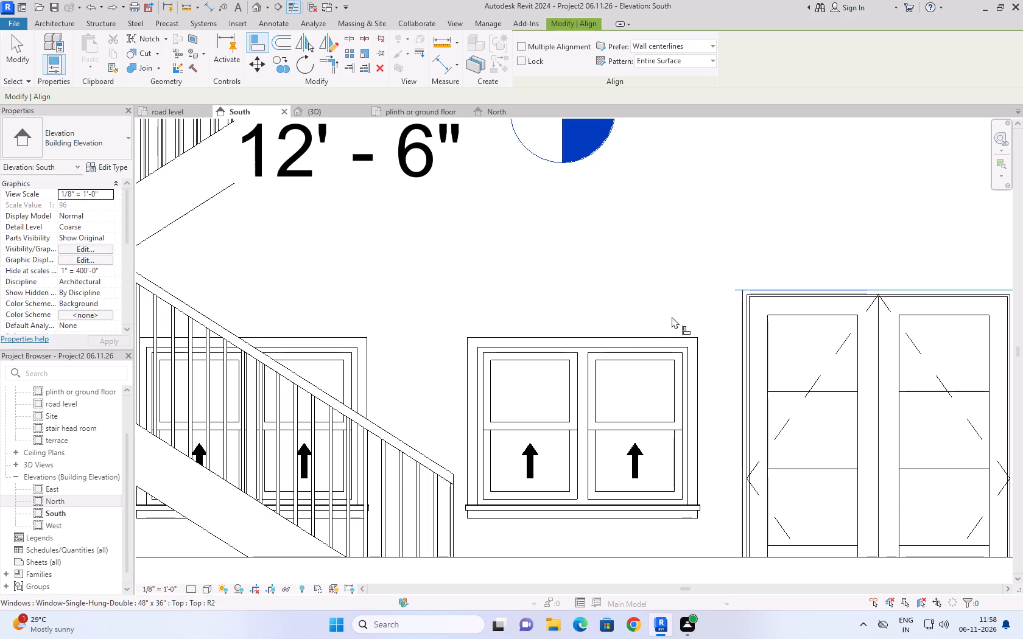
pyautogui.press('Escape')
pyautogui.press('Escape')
# Nudge the hall's front window upward until its top trim sits just below the double door's top edge.
pyautogui.click(671, 337)
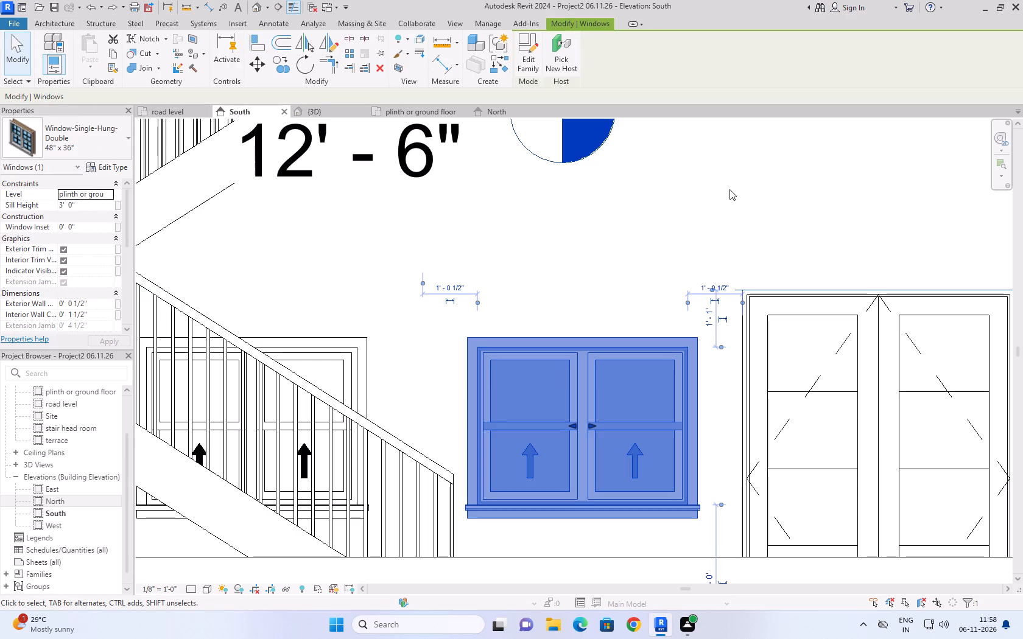
pyautogui.press('Up')
pyautogui.press('Up')
pyautogui.press('Up')
pyautogui.press('Up')
pyautogui.press('Up')
pyautogui.press('Up')
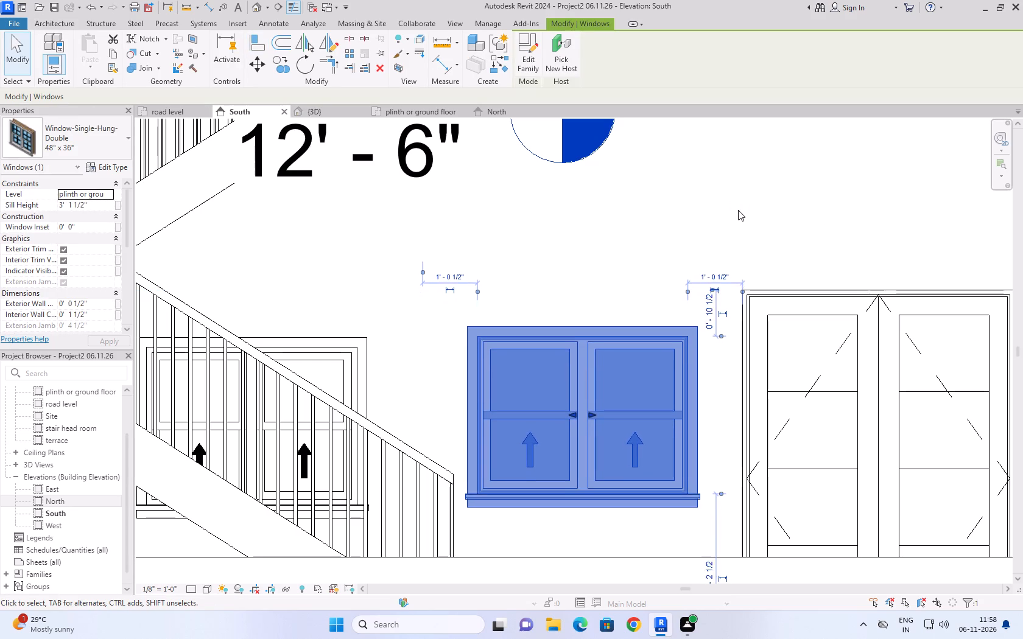
pyautogui.press('Up')
pyautogui.press('Up')
pyautogui.press('Up')
pyautogui.press('Up')
pyautogui.press('Up')
pyautogui.press('Up')
pyautogui.press('Up')
pyautogui.press('Up')
pyautogui.press('Up')
pyautogui.press('Up')
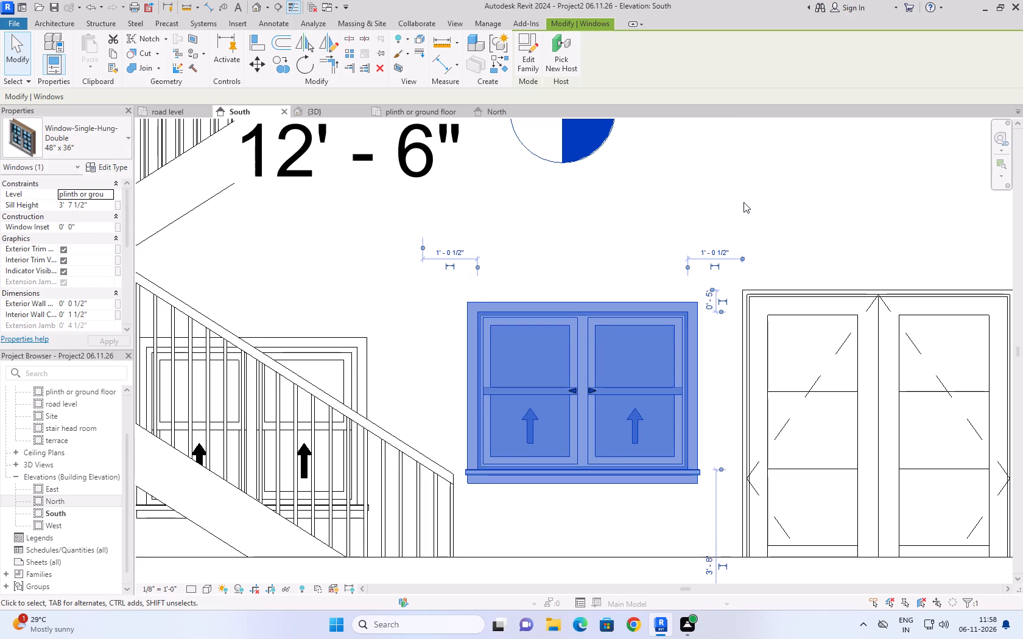
pyautogui.press('Up')
pyautogui.press('Up')
pyautogui.press('Up')
pyautogui.press('Up')
pyautogui.click(785, 240)
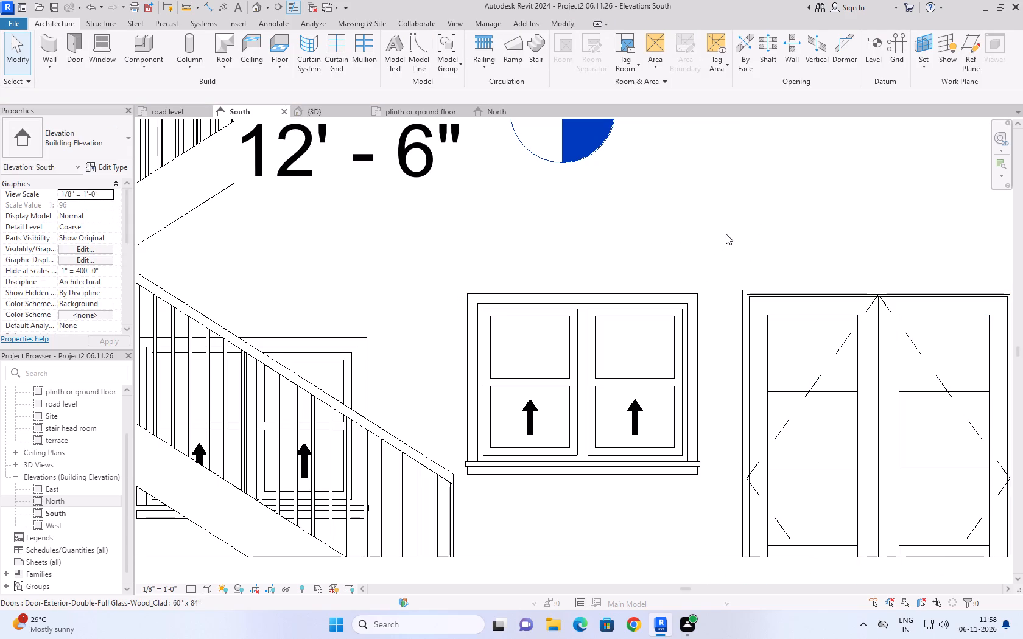
# Compare the hall window's top trim with an alignment reference taken from the double door's top edge.
pyautogui.write('AL')
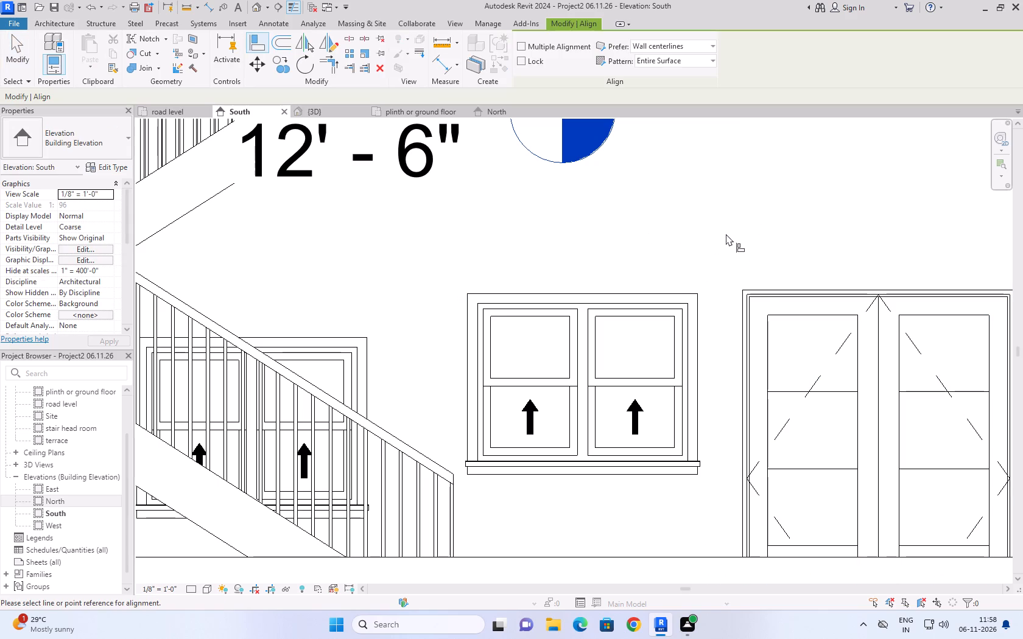
pyautogui.click(757, 289)
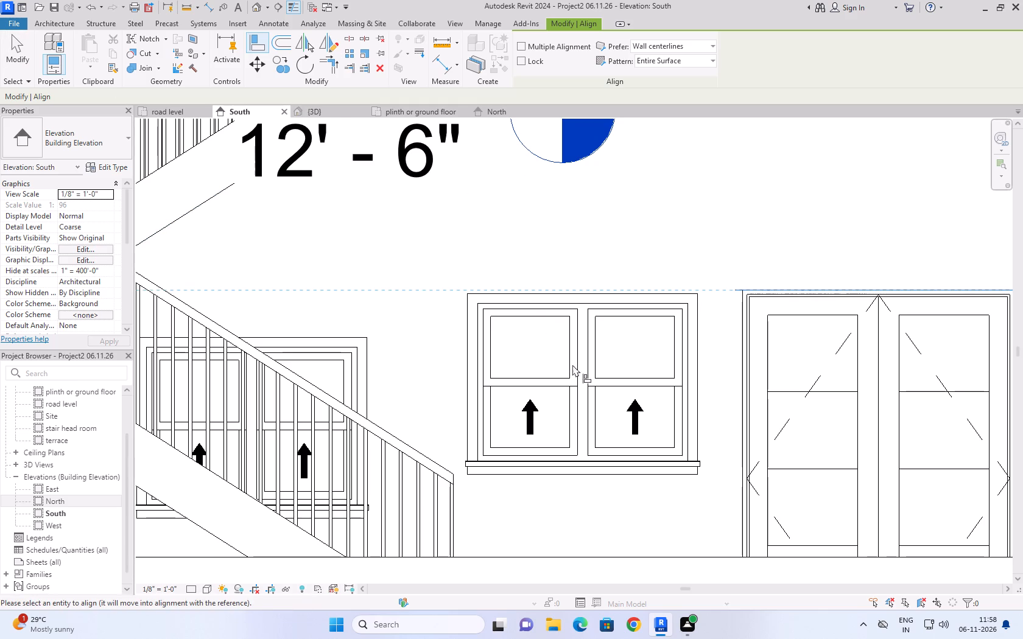
pyautogui.scroll(3, 578, 358)
pyautogui.scroll(5, 532, 256)
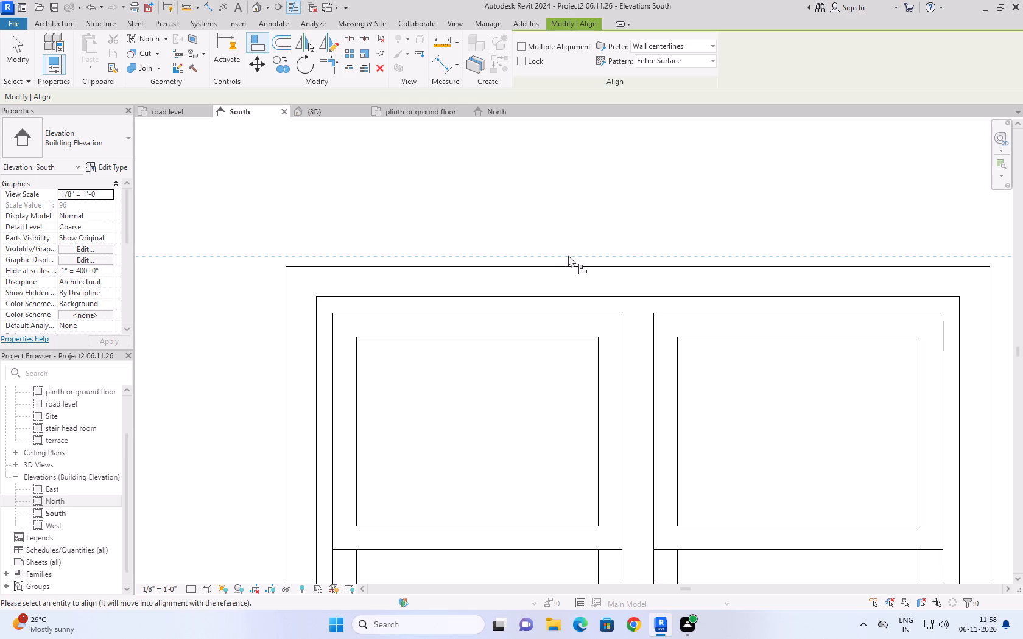
pyautogui.click(10, 58)
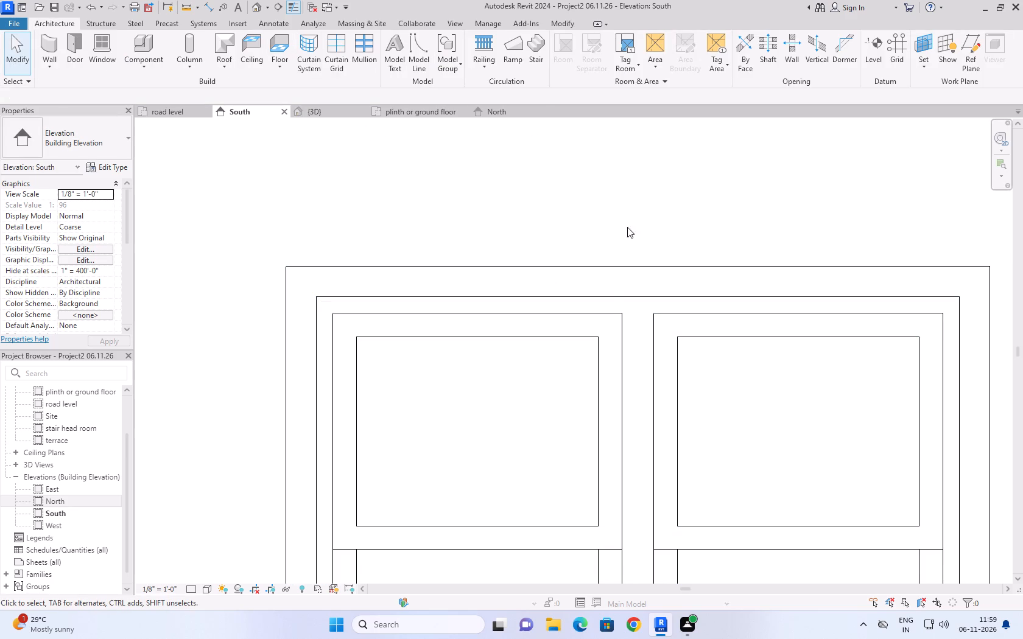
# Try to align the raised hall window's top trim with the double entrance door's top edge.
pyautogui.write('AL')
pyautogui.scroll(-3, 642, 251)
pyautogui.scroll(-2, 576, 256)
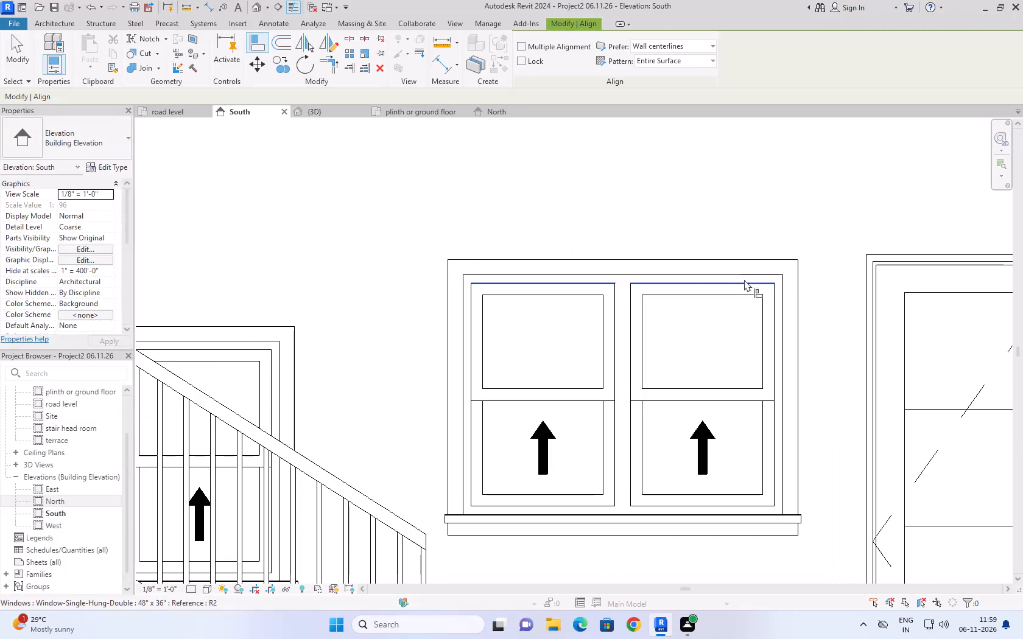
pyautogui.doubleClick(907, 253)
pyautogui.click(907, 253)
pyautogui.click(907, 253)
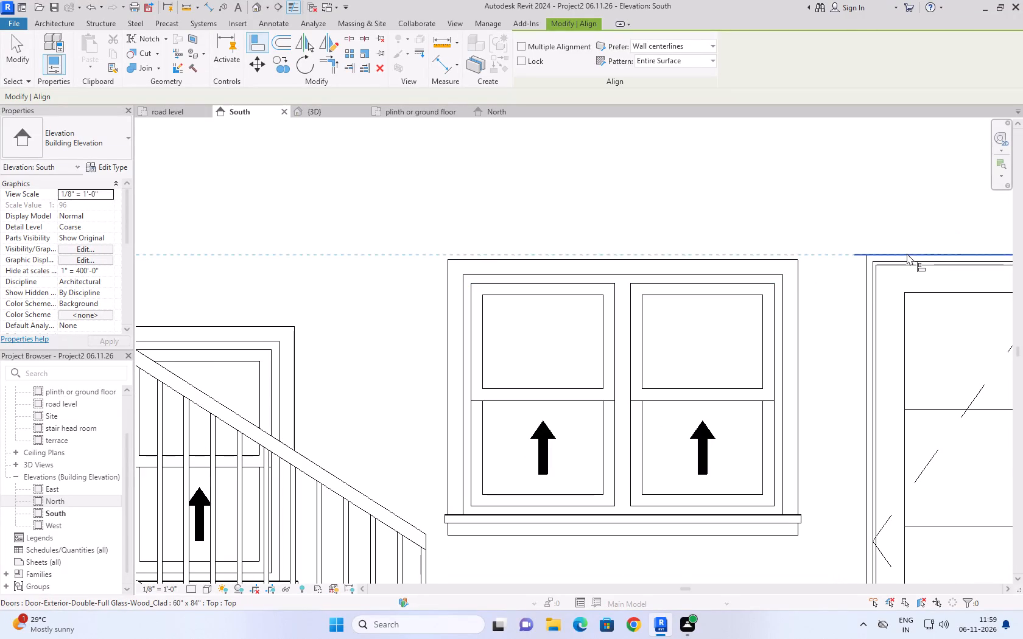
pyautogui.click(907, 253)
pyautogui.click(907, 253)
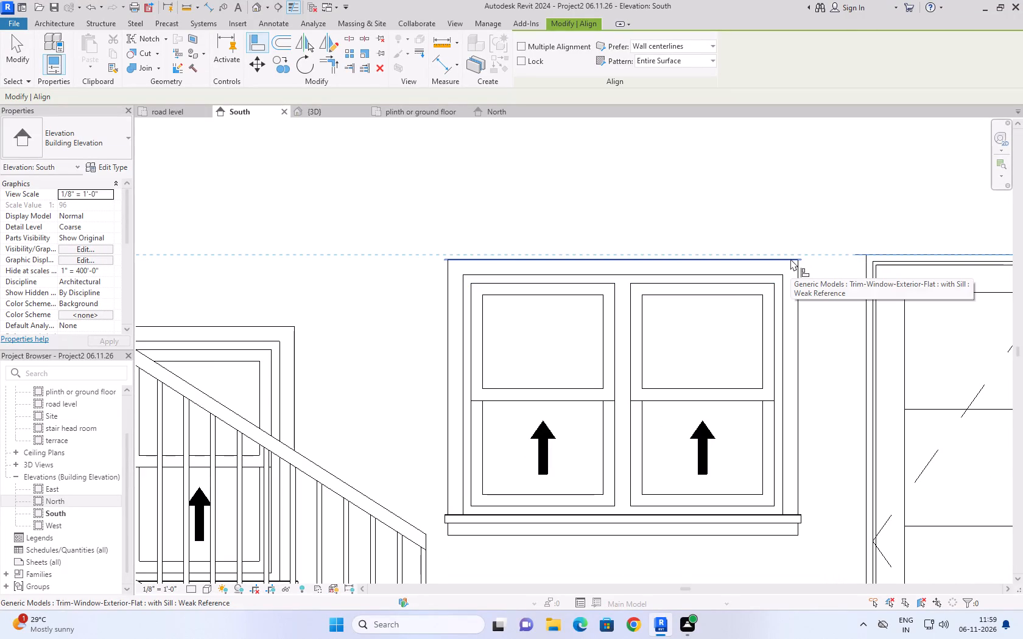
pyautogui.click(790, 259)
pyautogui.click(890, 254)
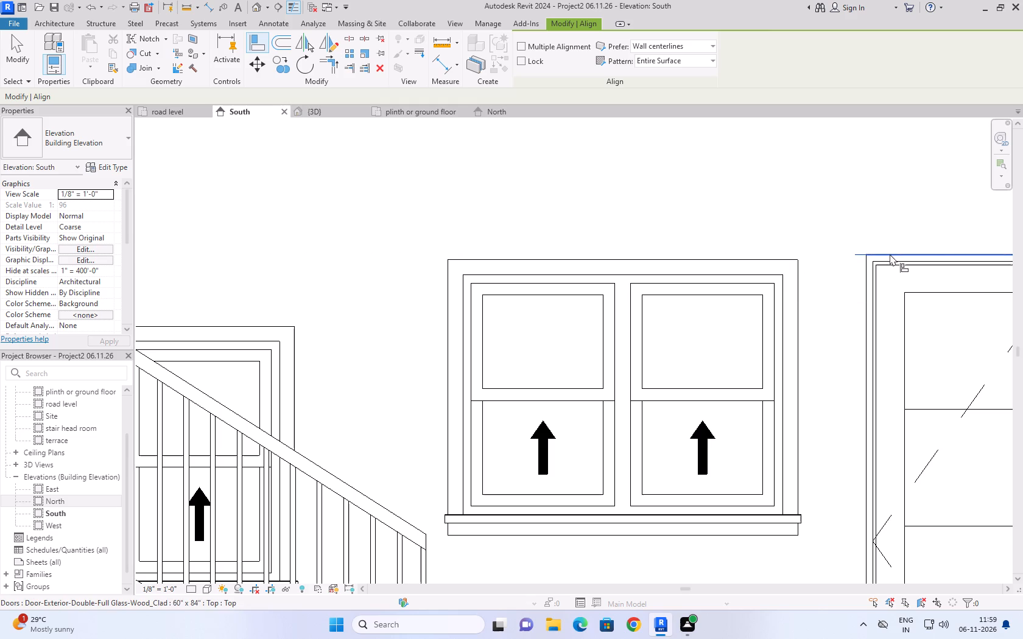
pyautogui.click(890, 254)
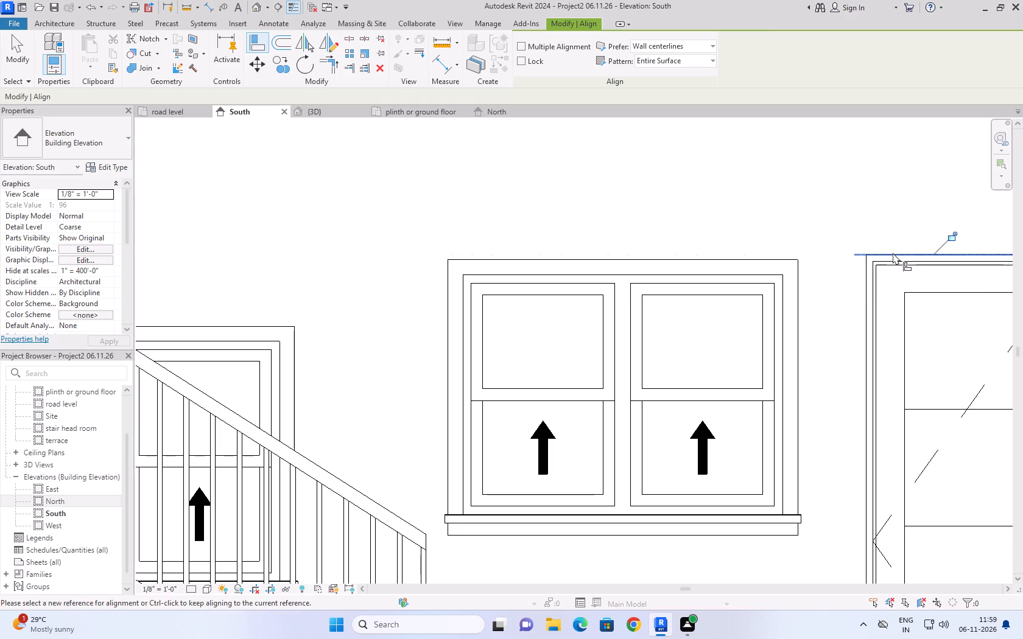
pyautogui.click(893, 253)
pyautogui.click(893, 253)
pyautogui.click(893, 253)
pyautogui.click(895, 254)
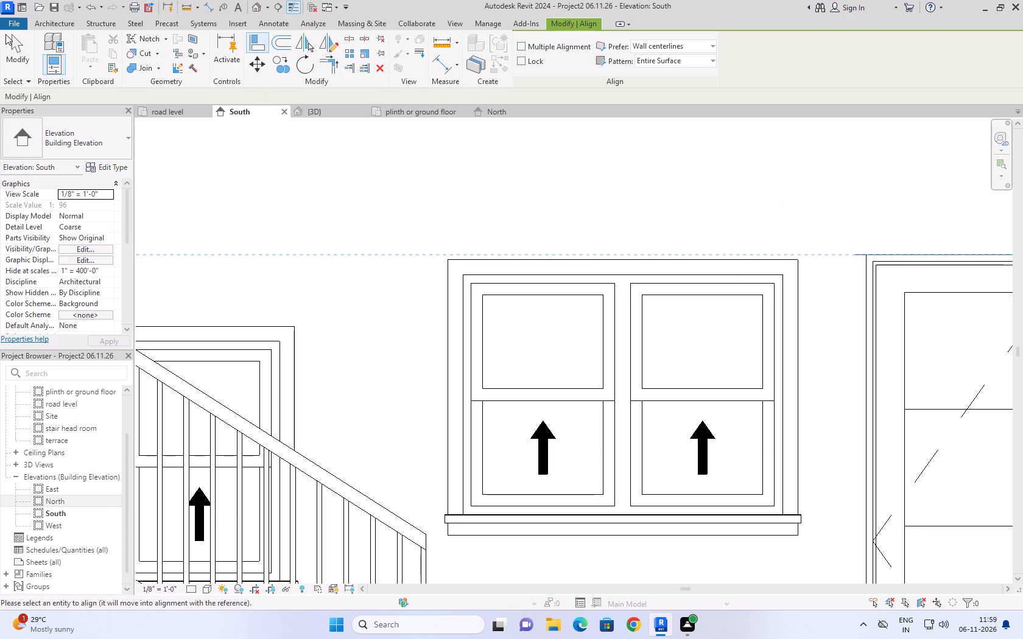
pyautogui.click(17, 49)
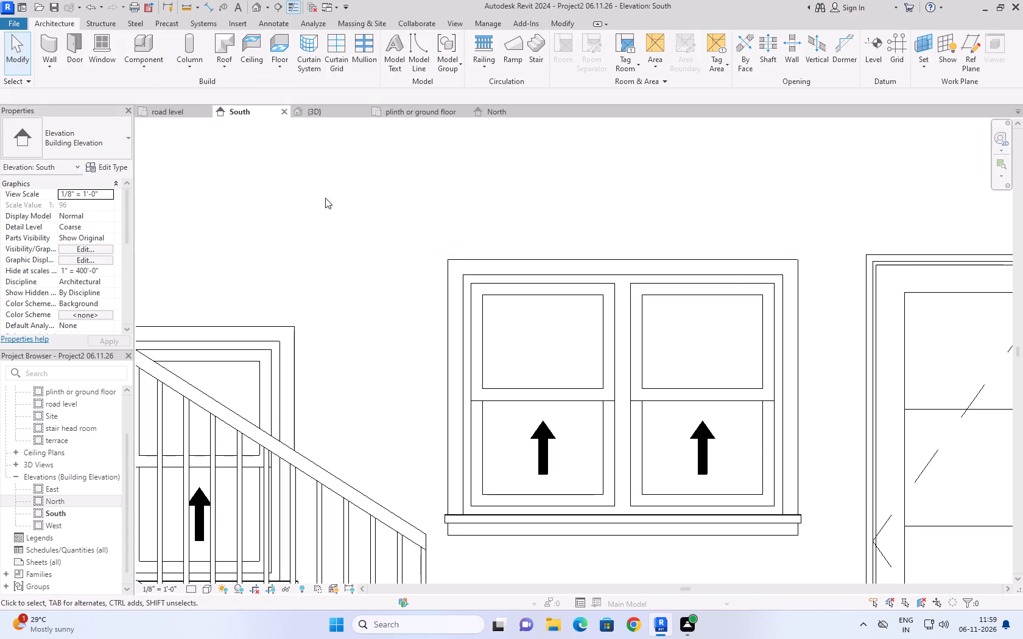
# Nudge the hall's front window up to a sill height of 3' 10 1/2".
pyautogui.press('Up')
pyautogui.press('Up')
pyautogui.click(652, 255)
pyautogui.click(652, 256)
pyautogui.press('Up')
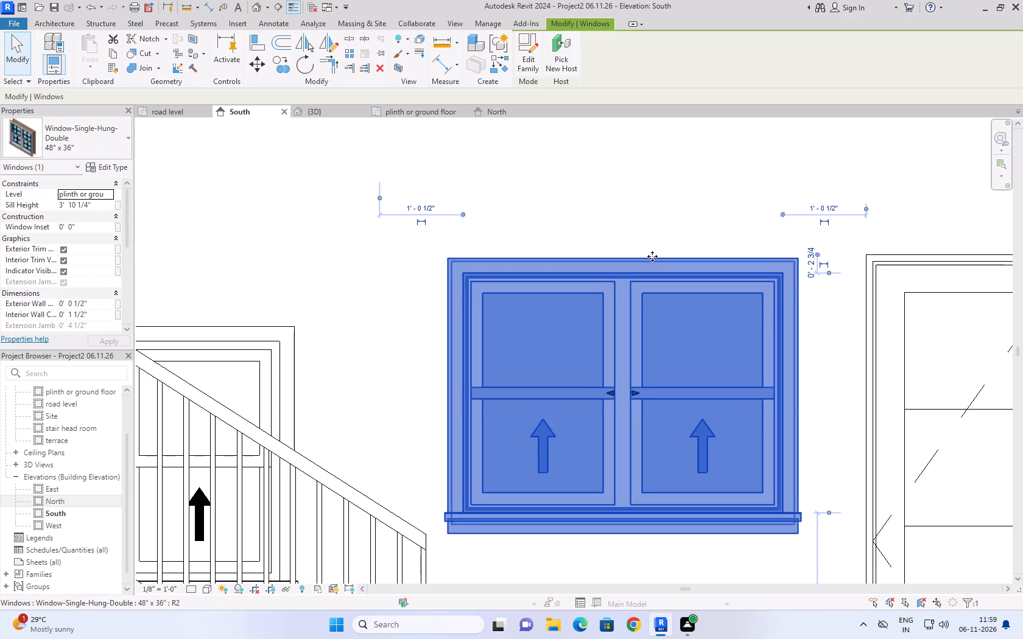
pyautogui.press('Up')
pyautogui.click(659, 191)
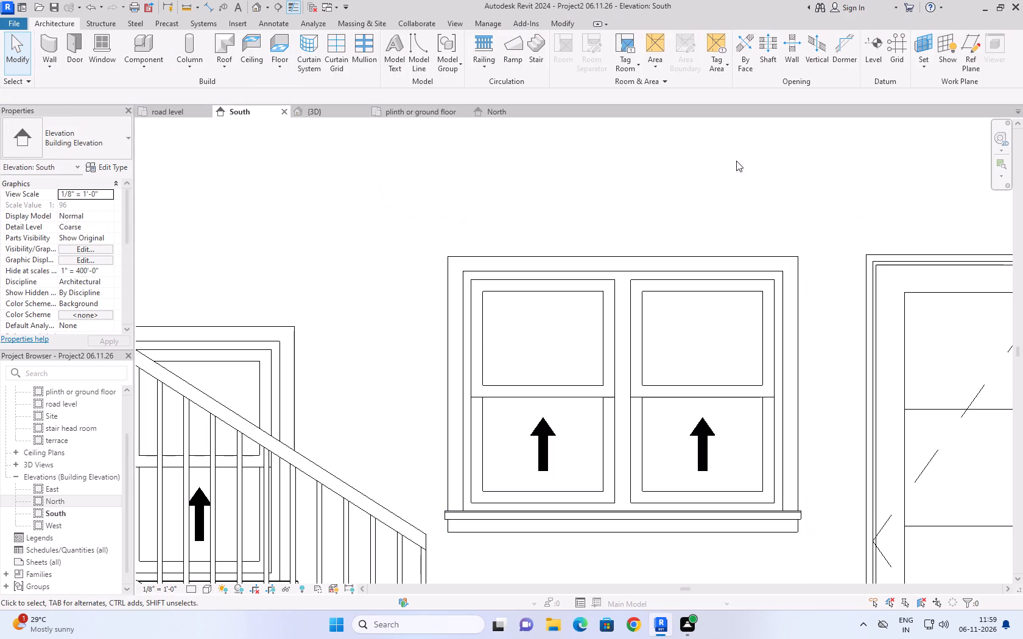
# Check the hall window's top trim up close against an alignment reference from the double door's top edge.
pyautogui.write('AL')
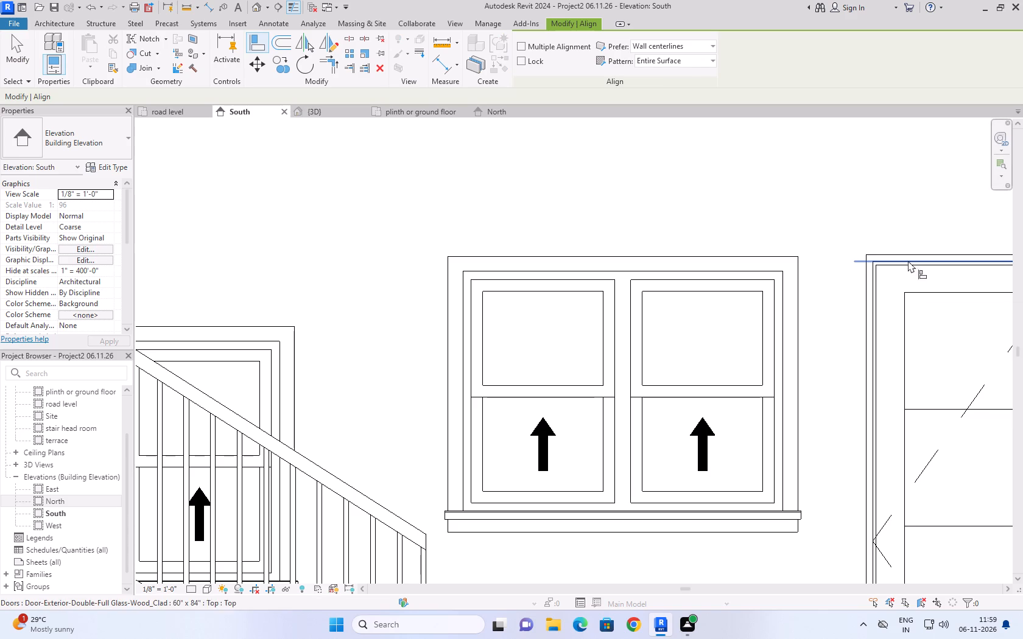
pyautogui.click(912, 251)
pyautogui.click(912, 251)
pyautogui.click(912, 251)
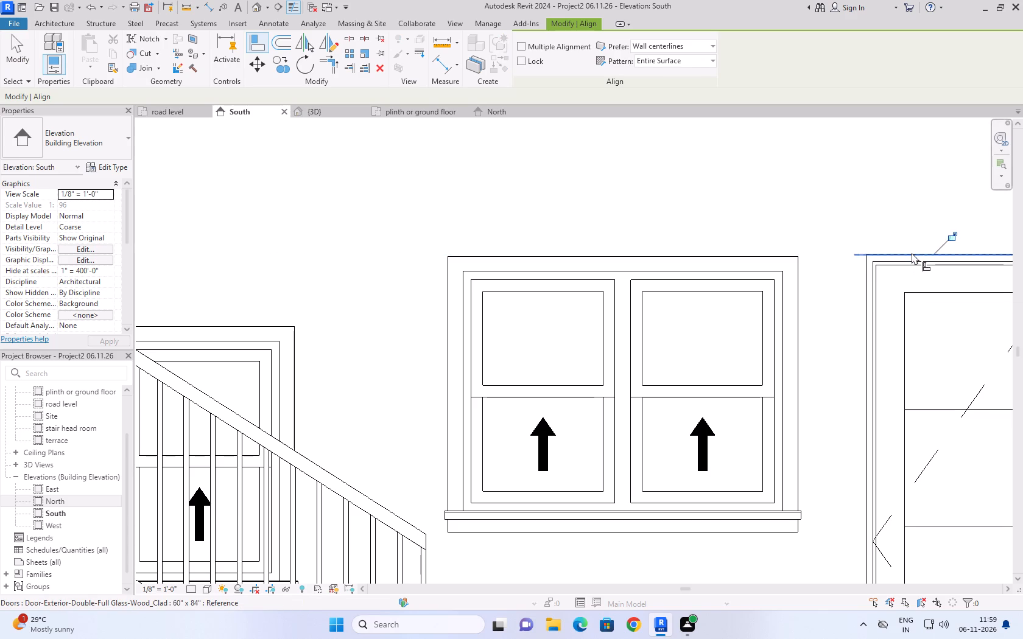
pyautogui.click(907, 254)
pyautogui.click(907, 254)
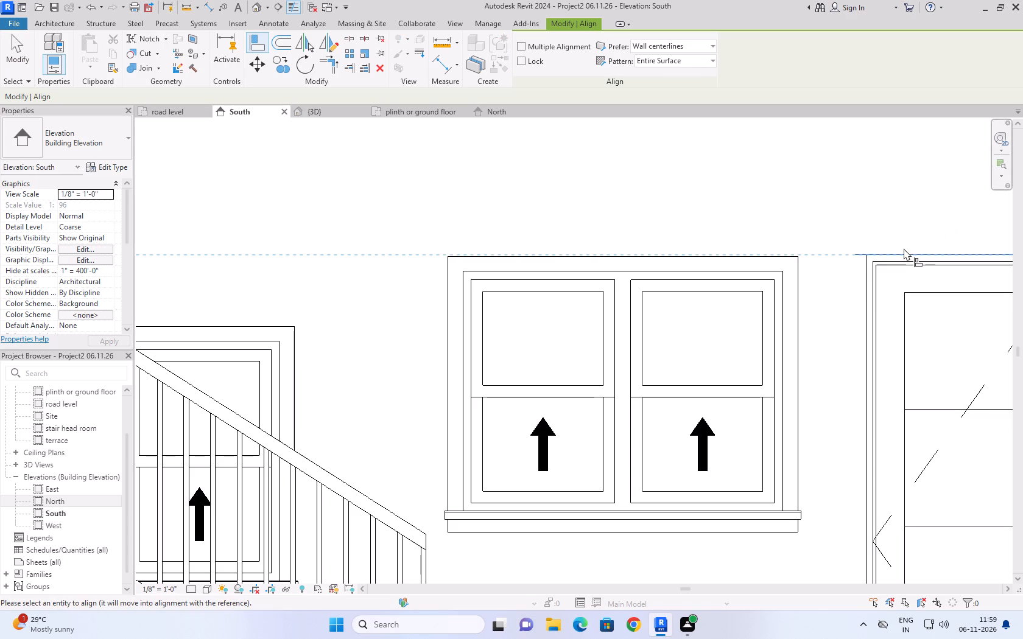
pyautogui.scroll(13, 801, 279)
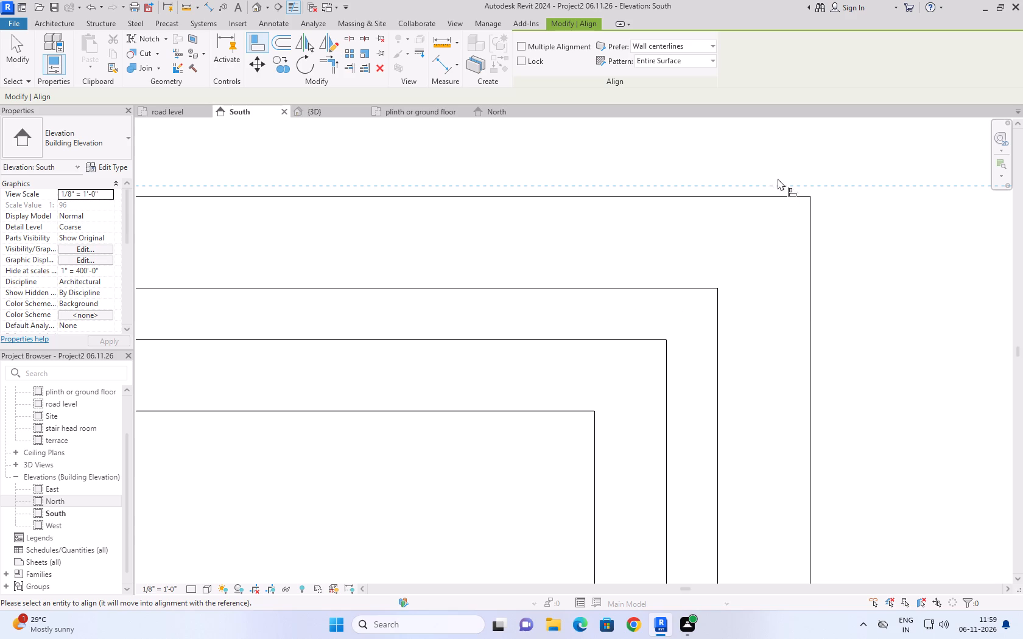
pyautogui.click(16, 49)
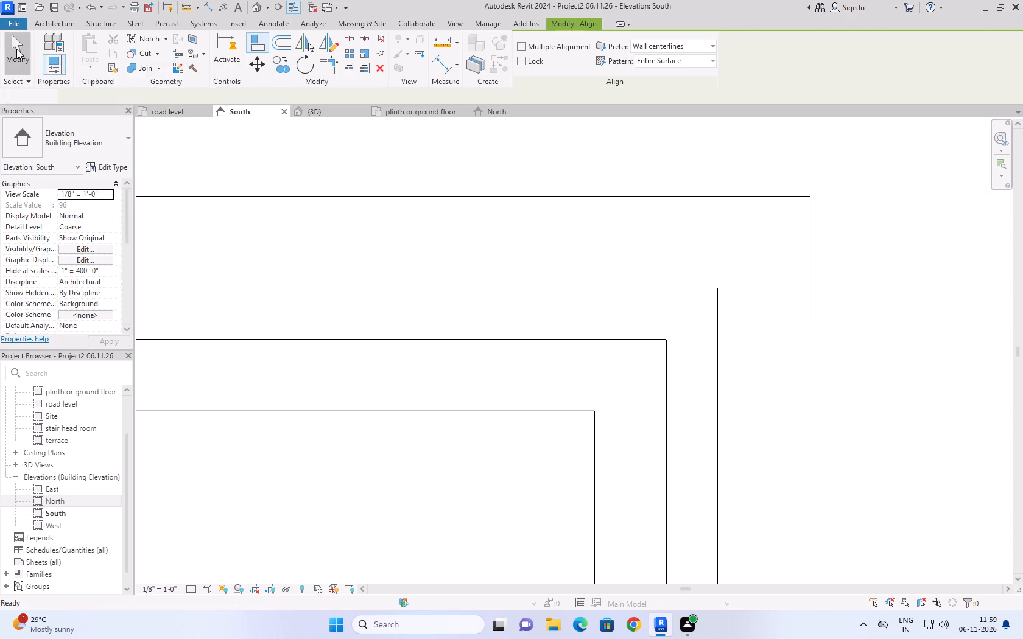
# Nudge the hall's front window up to a sill height of 3' 10 5/8".
pyautogui.click(589, 196)
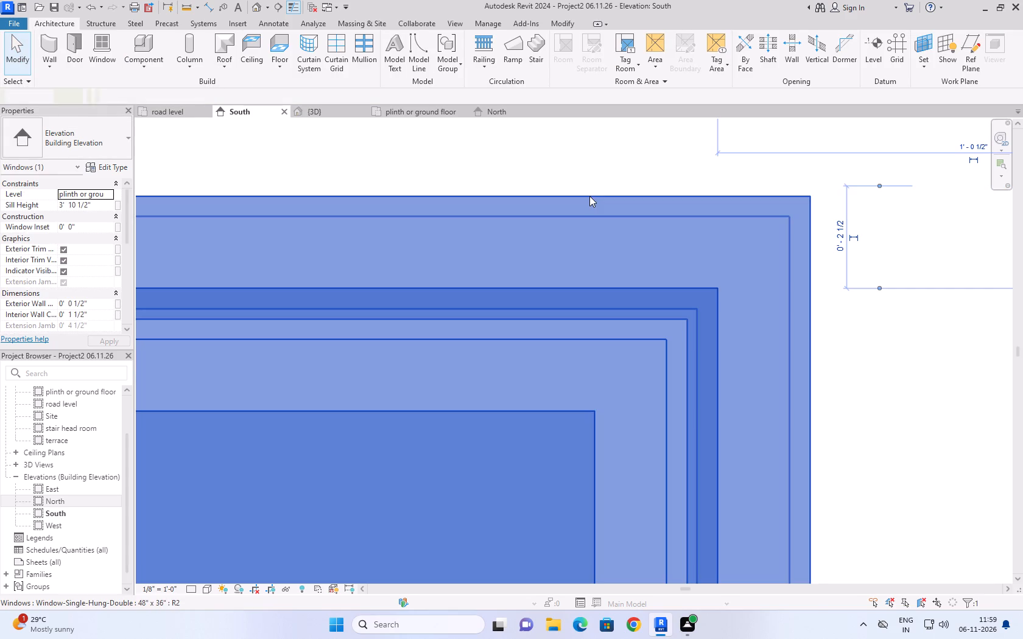
pyautogui.press('Up')
pyautogui.press('Up')
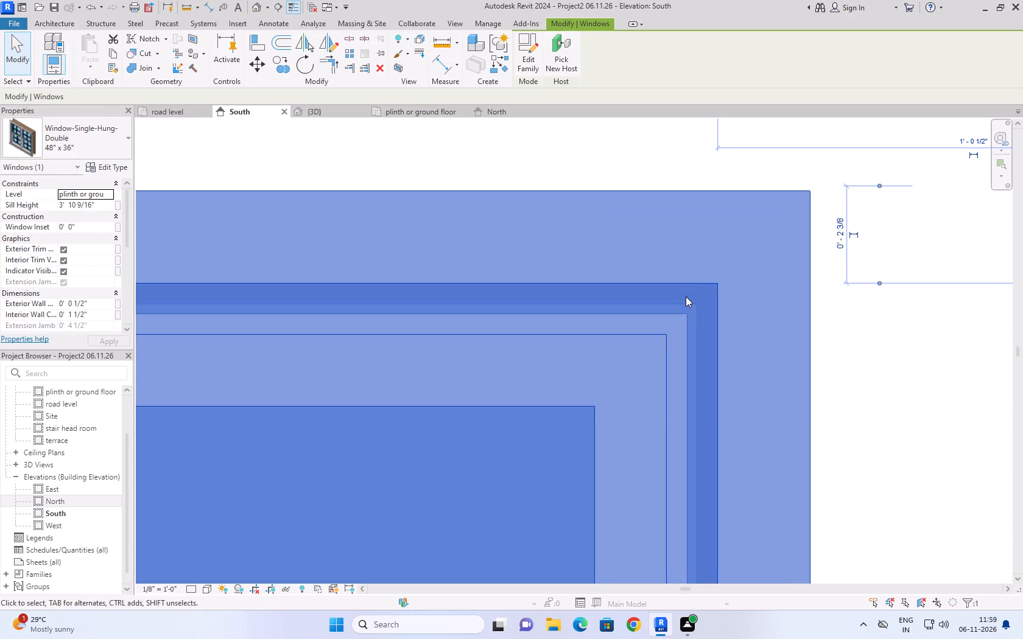
pyautogui.scroll(-15, 686, 296)
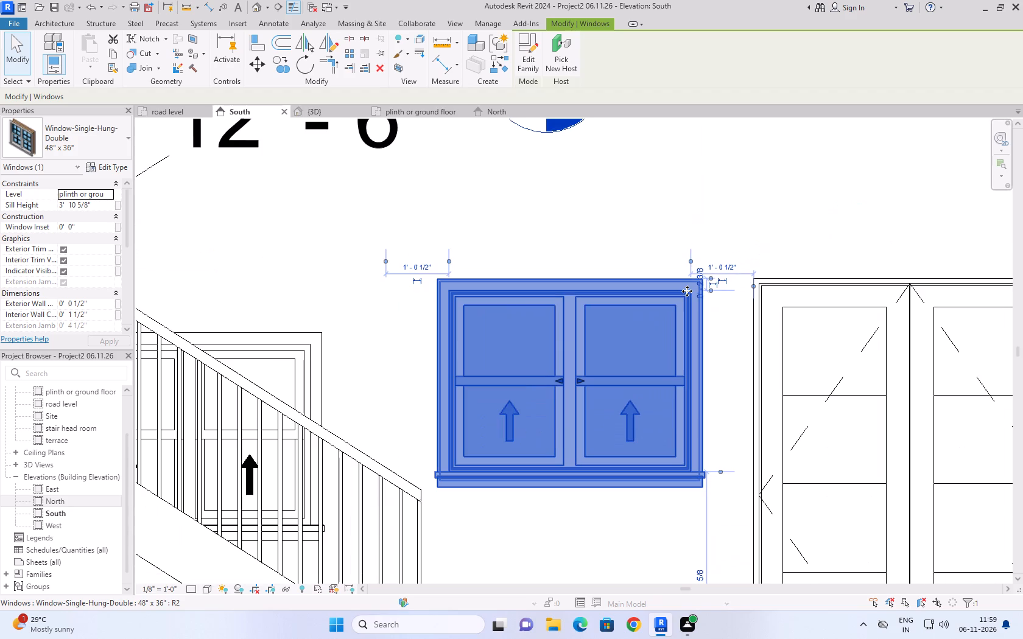
pyautogui.click(828, 222)
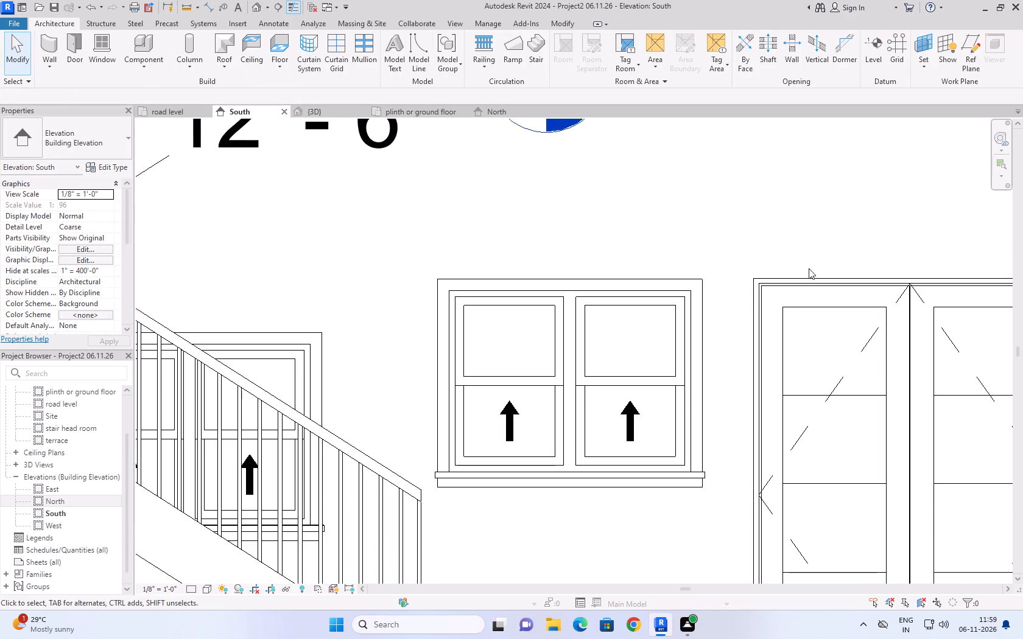
pyautogui.press('Escape')
pyautogui.press('Escape')
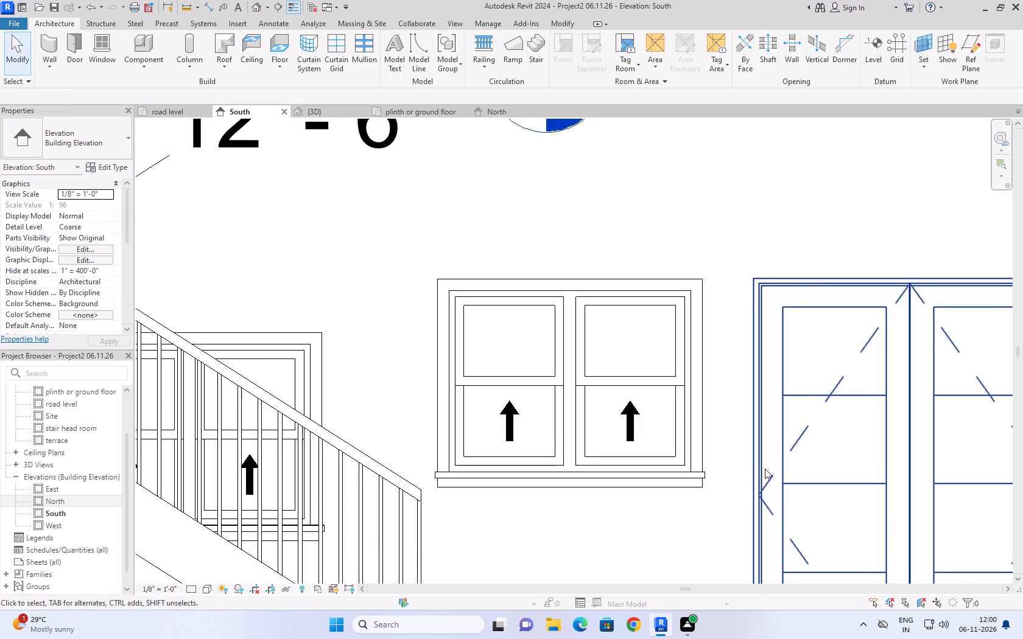
pyautogui.click(13, 39)
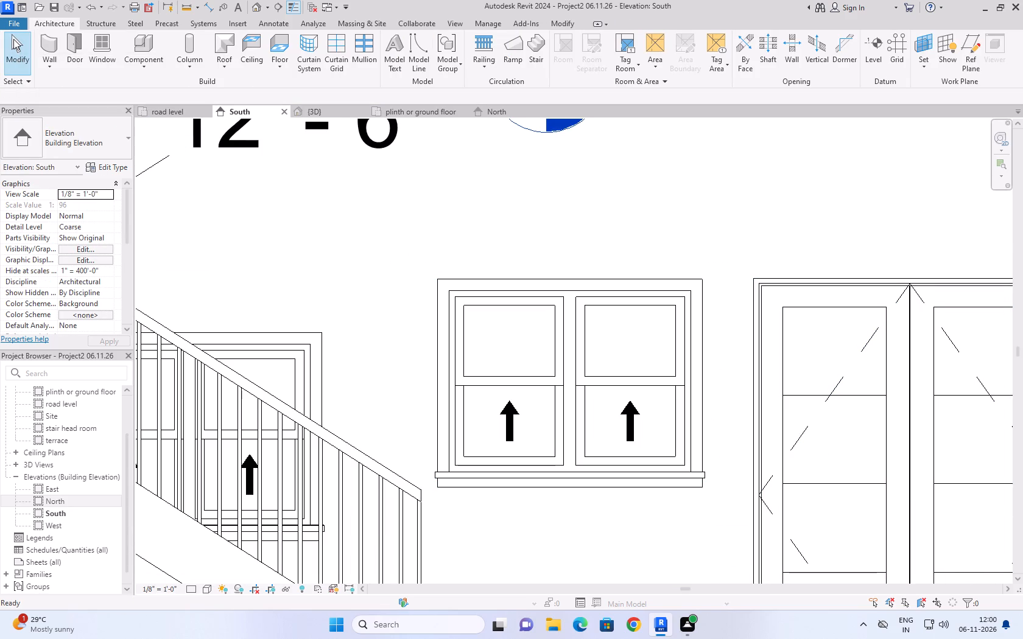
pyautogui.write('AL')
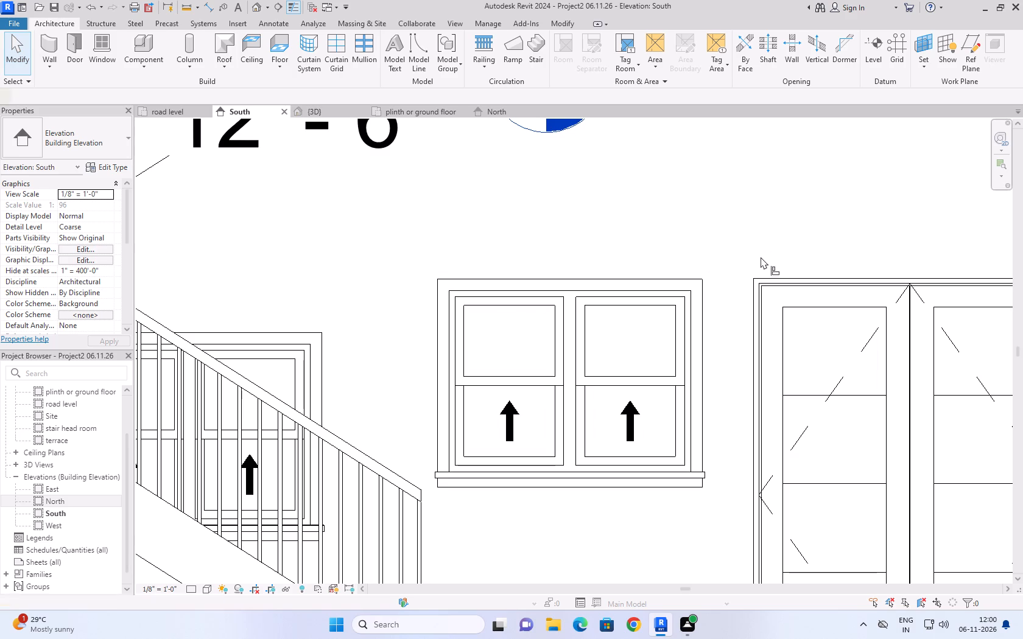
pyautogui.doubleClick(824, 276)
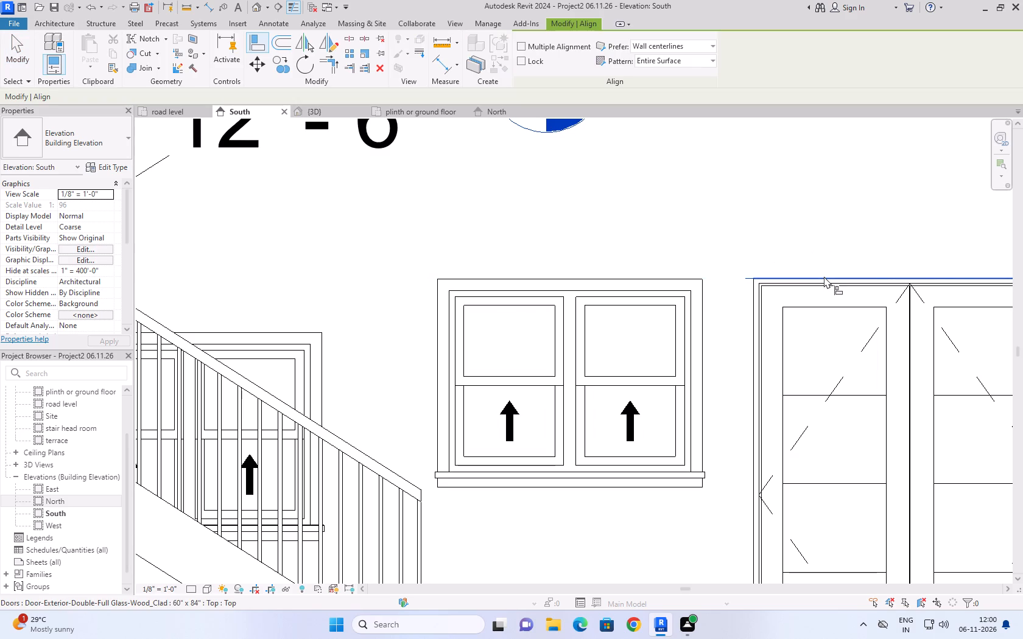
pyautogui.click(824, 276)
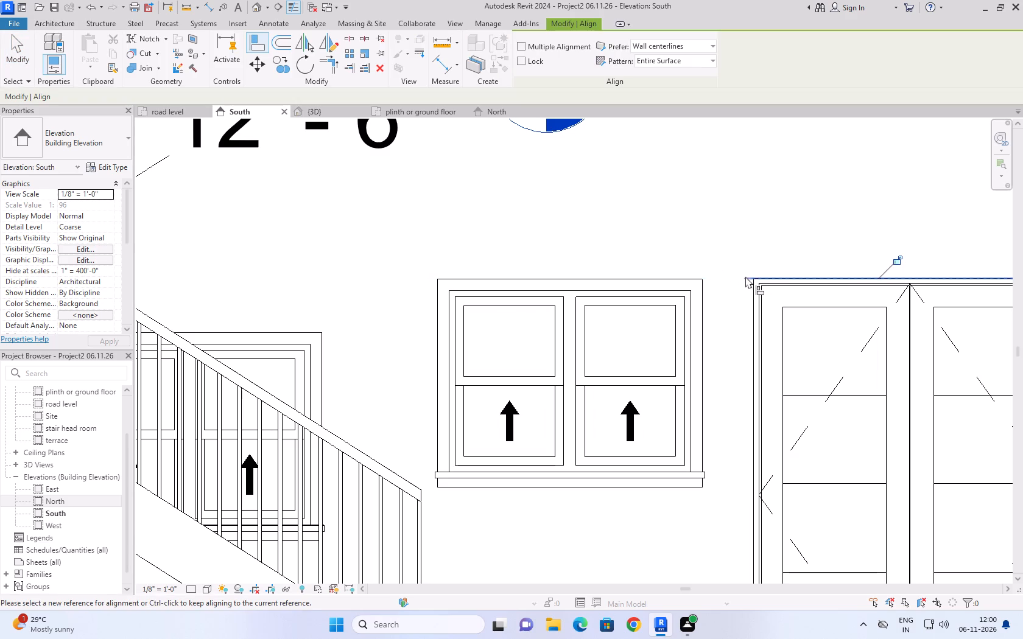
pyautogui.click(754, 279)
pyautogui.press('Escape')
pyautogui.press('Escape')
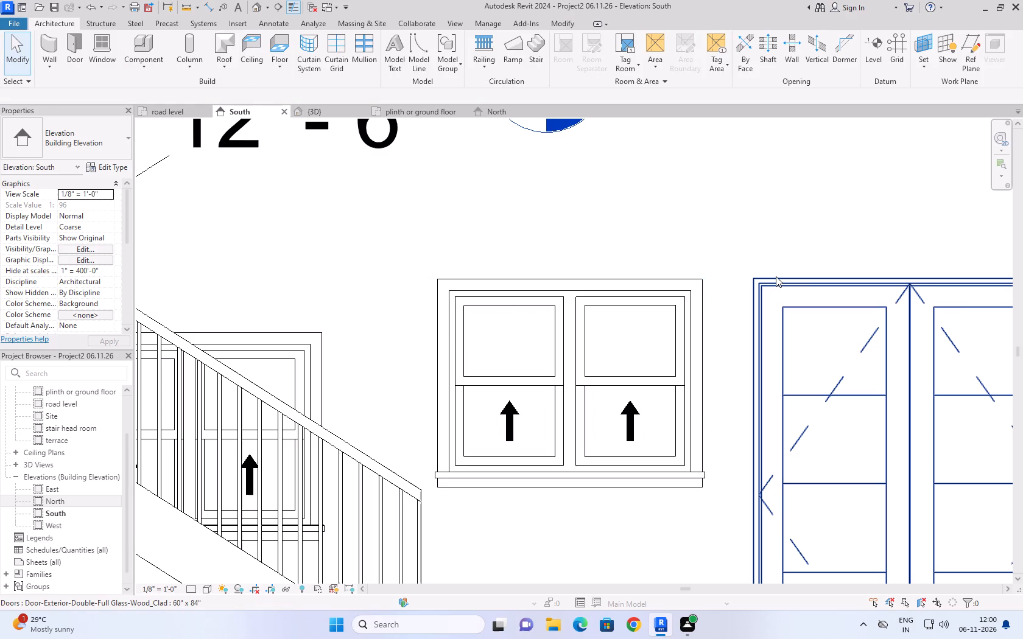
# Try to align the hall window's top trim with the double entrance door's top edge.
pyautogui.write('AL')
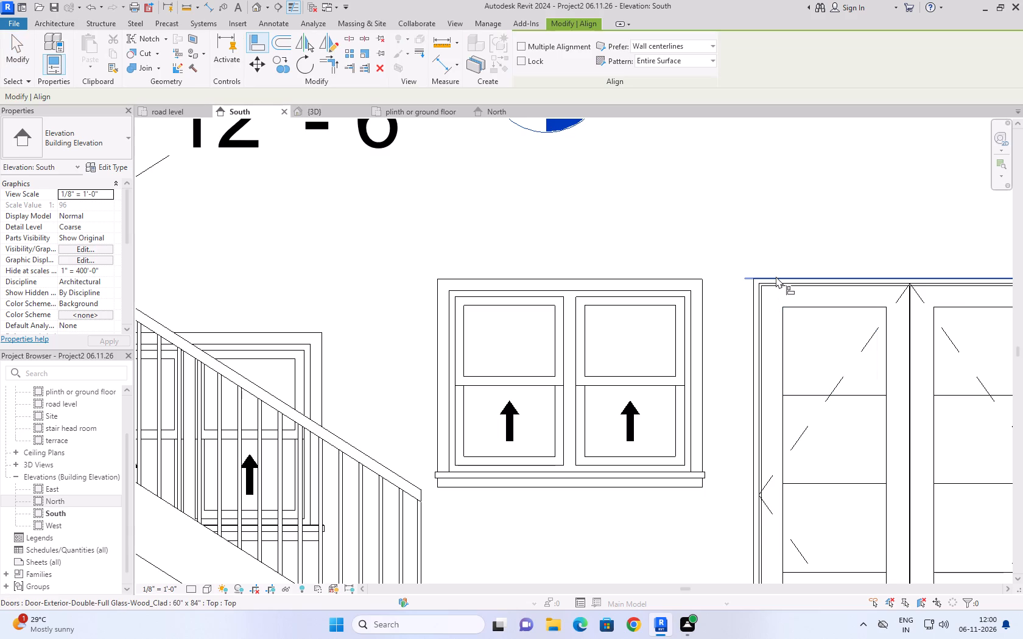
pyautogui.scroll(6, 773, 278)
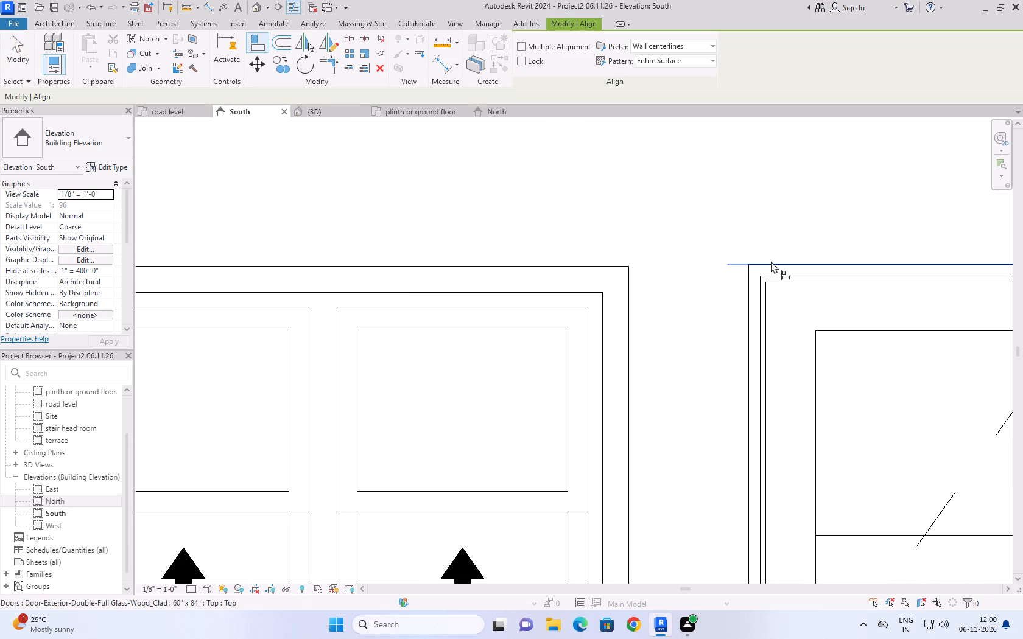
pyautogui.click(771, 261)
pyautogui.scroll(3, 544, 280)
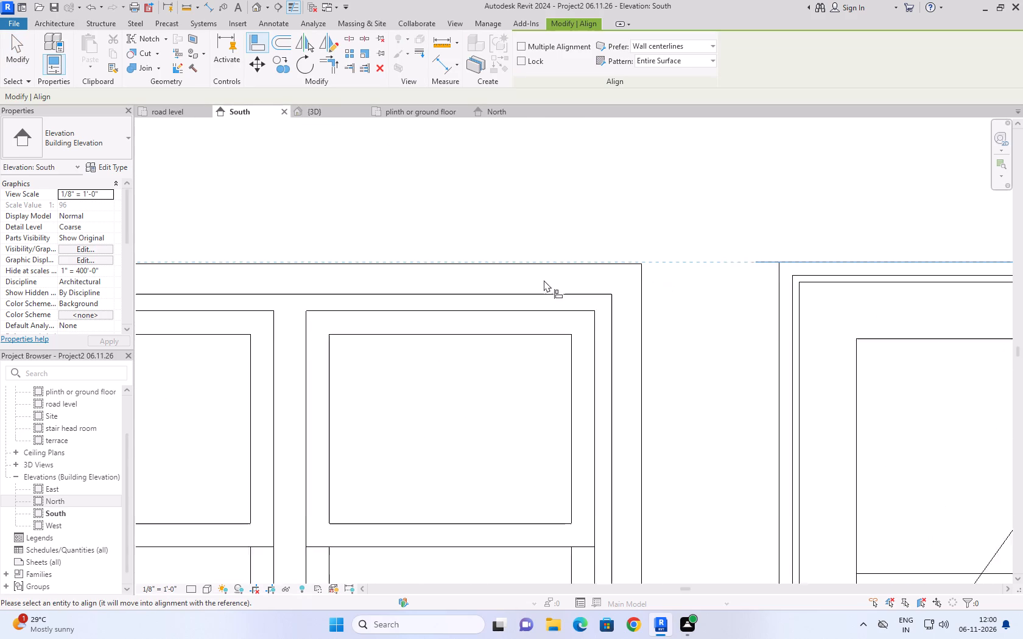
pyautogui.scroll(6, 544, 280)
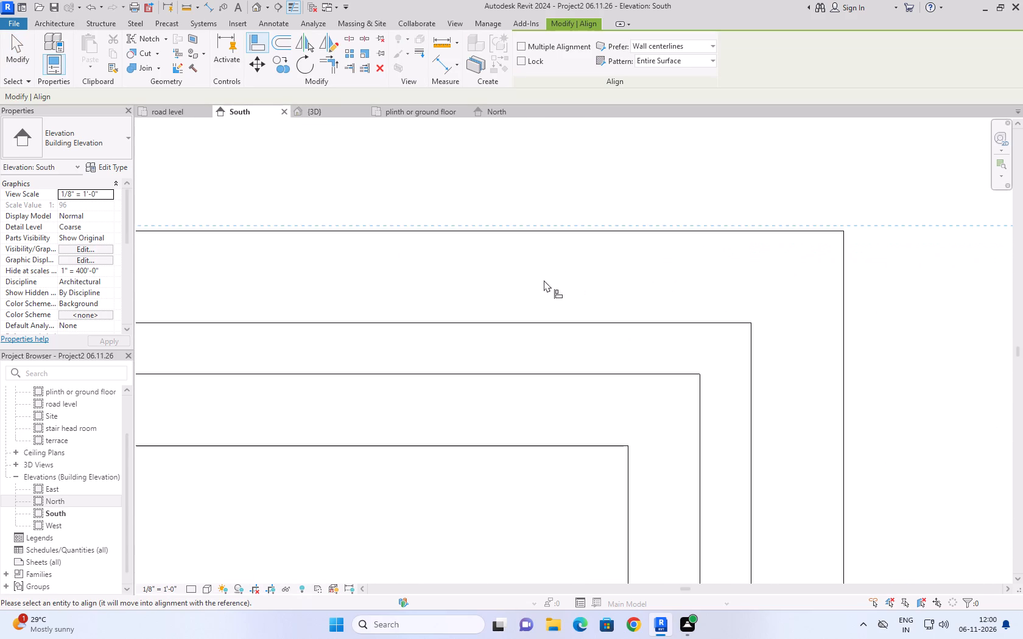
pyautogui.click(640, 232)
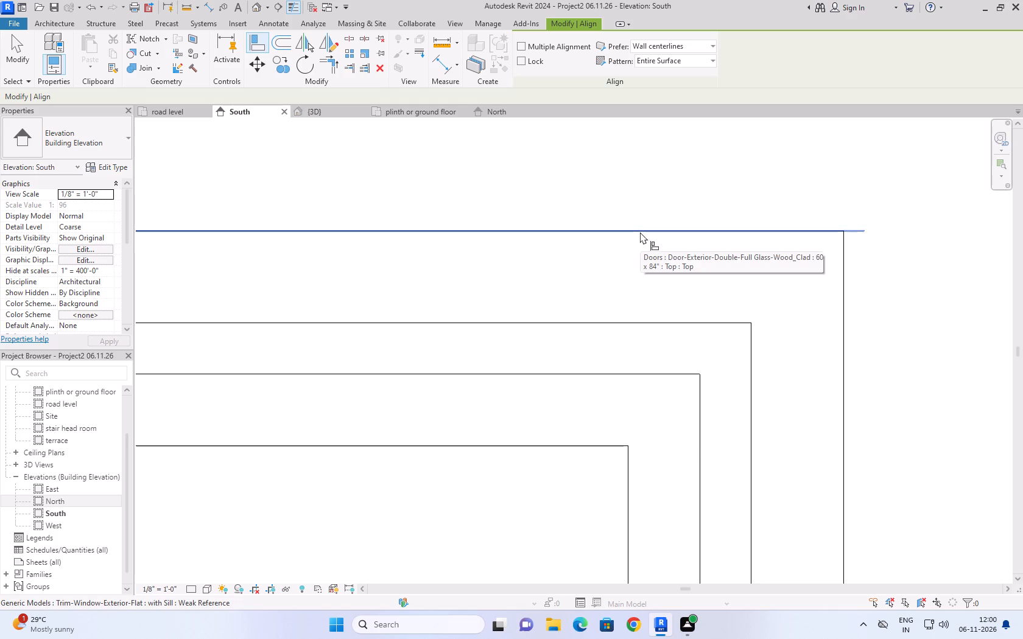
# Compare the hall window's top trim up close with an alignment reference from the double door's top edge.
pyautogui.scroll(-5, 775, 191)
pyautogui.scroll(-5, 723, 184)
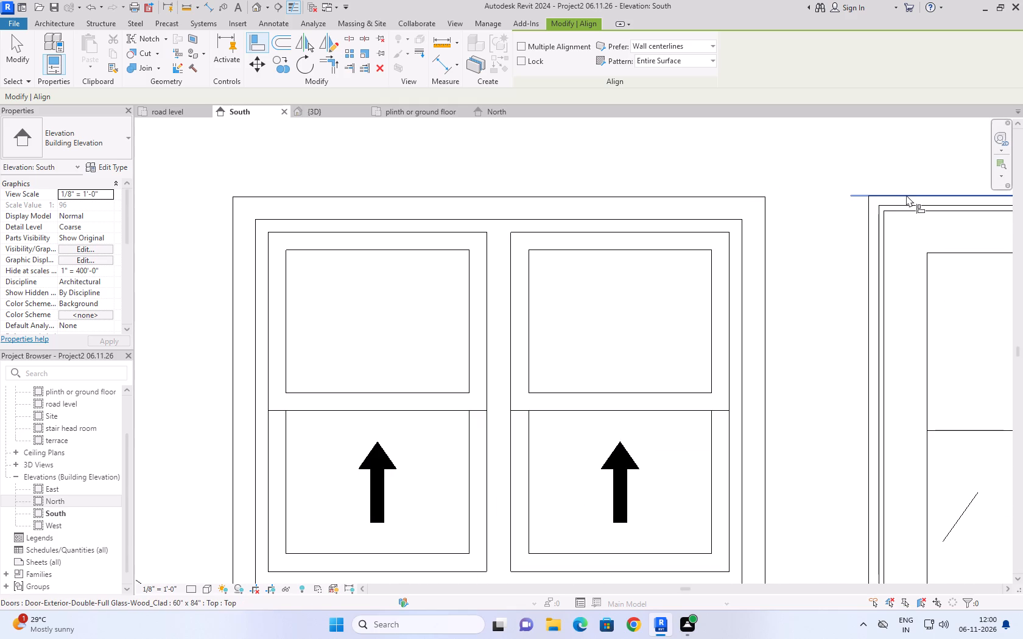
pyautogui.doubleClick(905, 196)
pyautogui.click(905, 194)
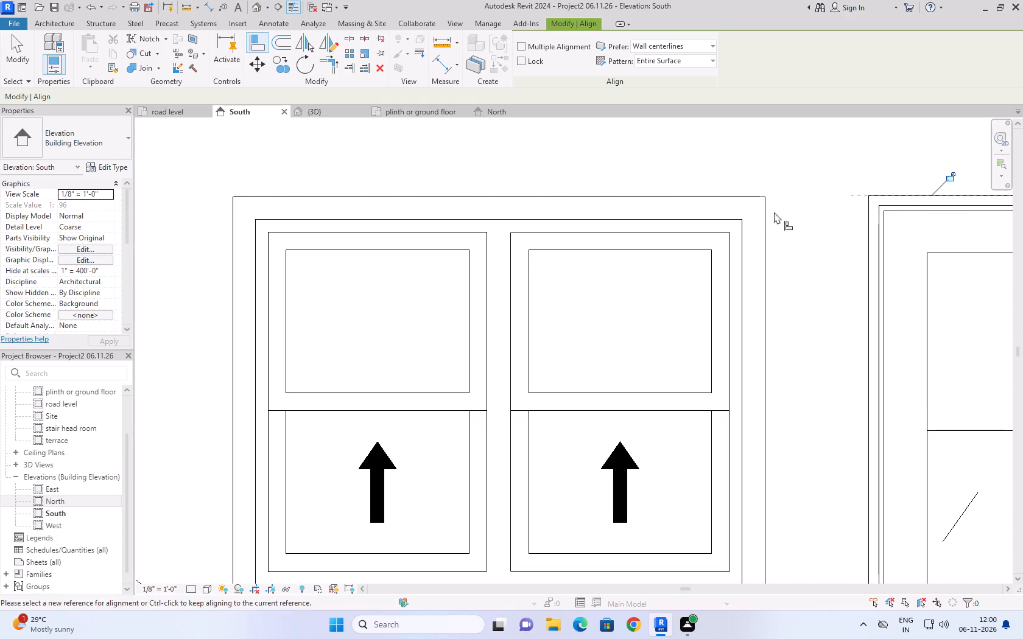
pyautogui.click(890, 194)
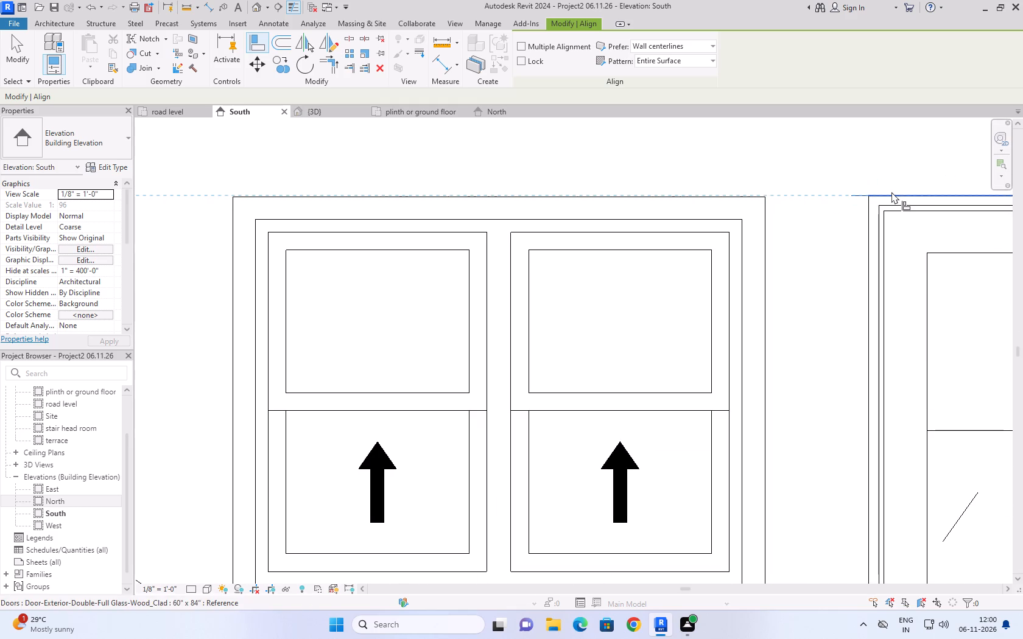
pyautogui.scroll(15, 751, 201)
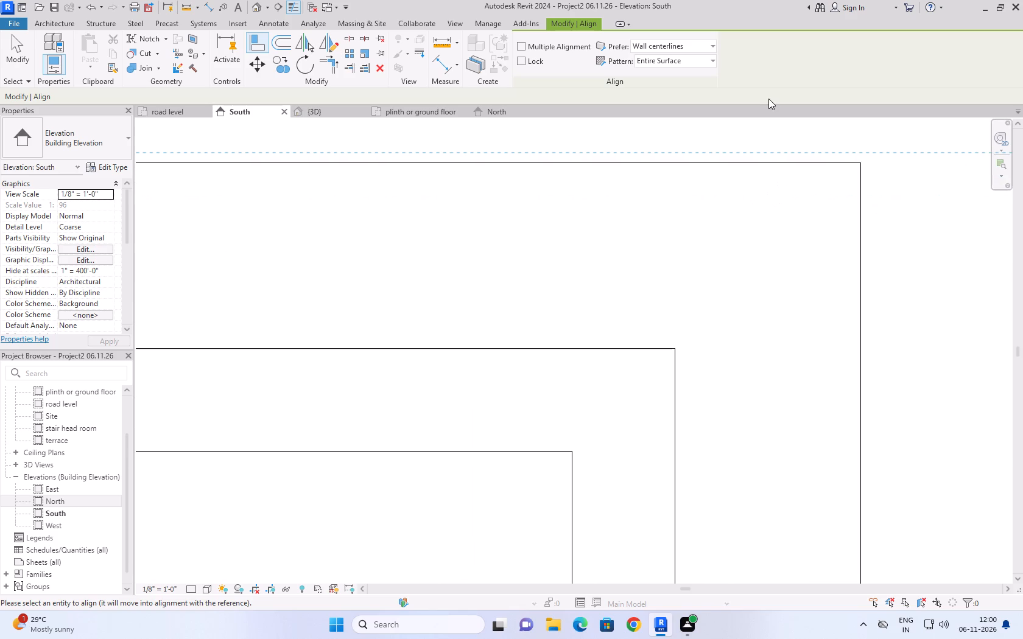
pyautogui.middleClick(768, 99)
pyautogui.moveTo(793, 132); pyautogui.dragTo(767, 179, button='middle')
pyautogui.scroll(1, 767, 179)
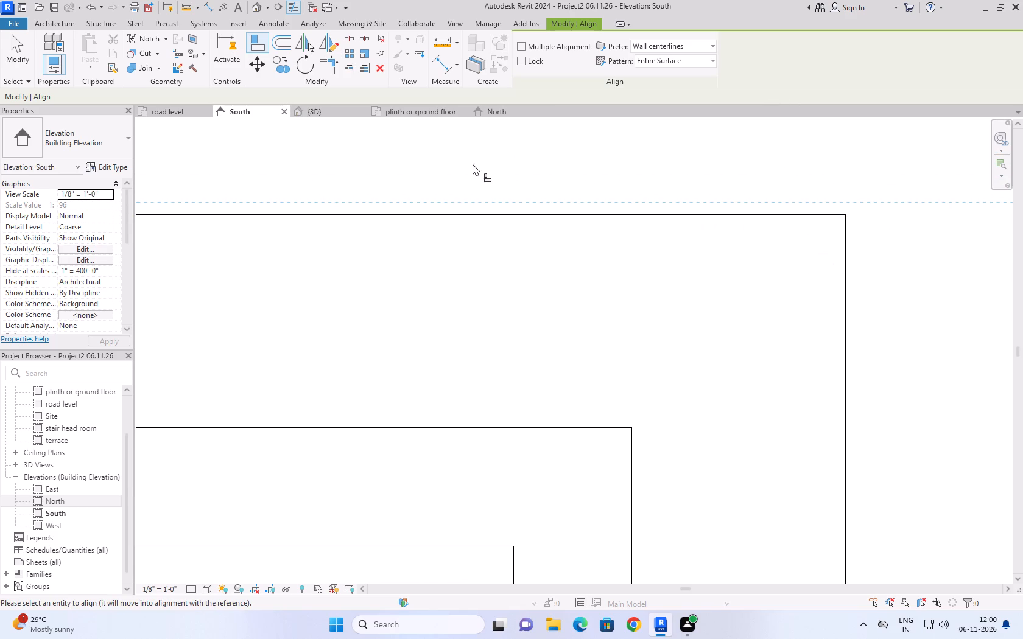
pyautogui.click(24, 55)
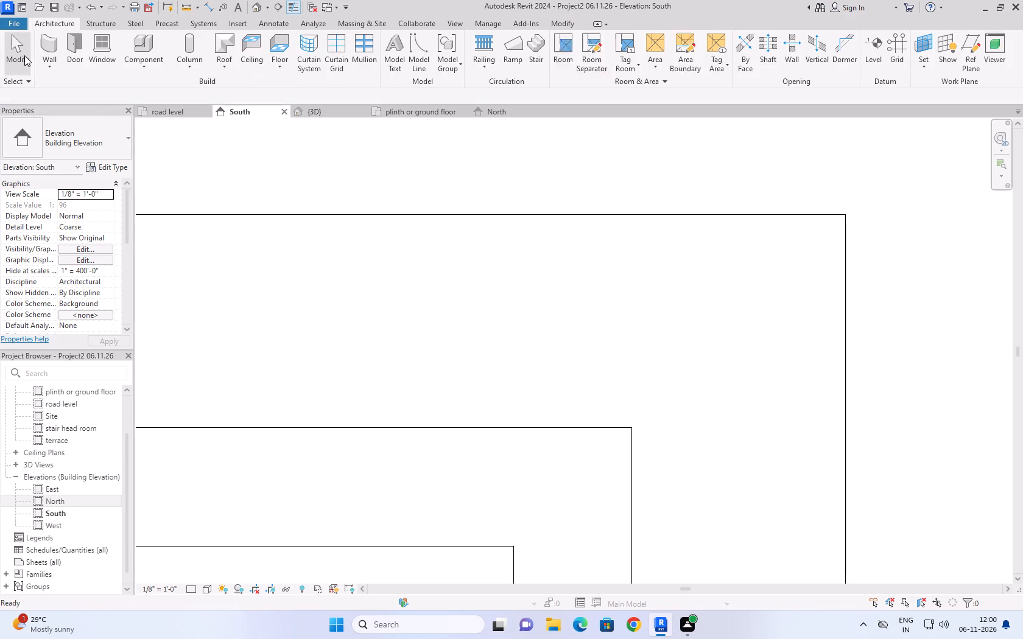
# Shift the hall's front window sideways toward the double entrance door, leaving a gap dimension of about 0' 10 3/4".
pyautogui.scroll(-14, 856, 225)
pyautogui.moveTo(871, 211); pyautogui.dragTo(708, 220, button='middle')
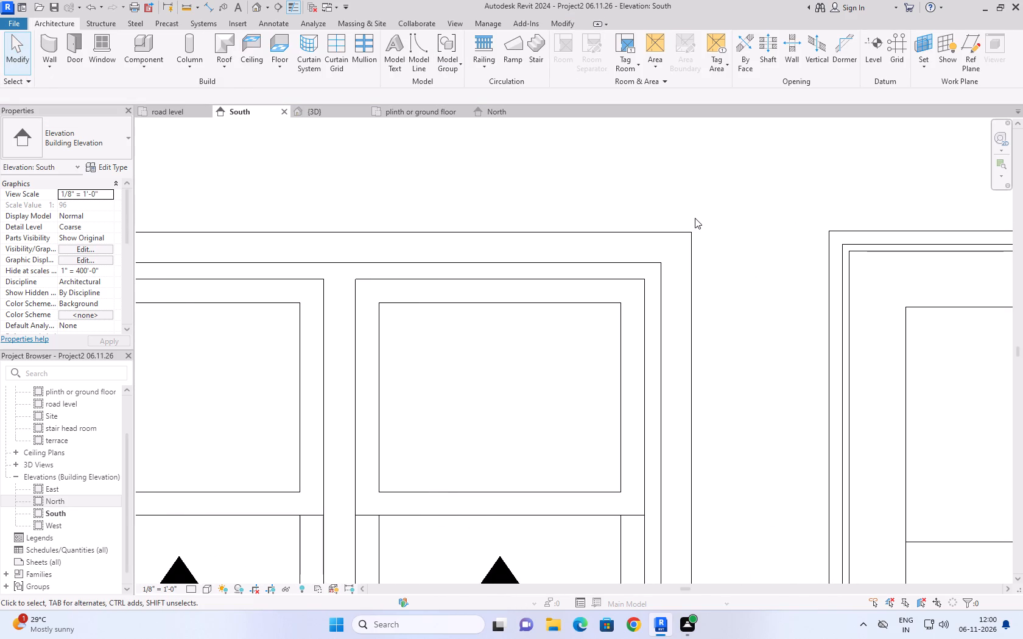
pyautogui.click(690, 234)
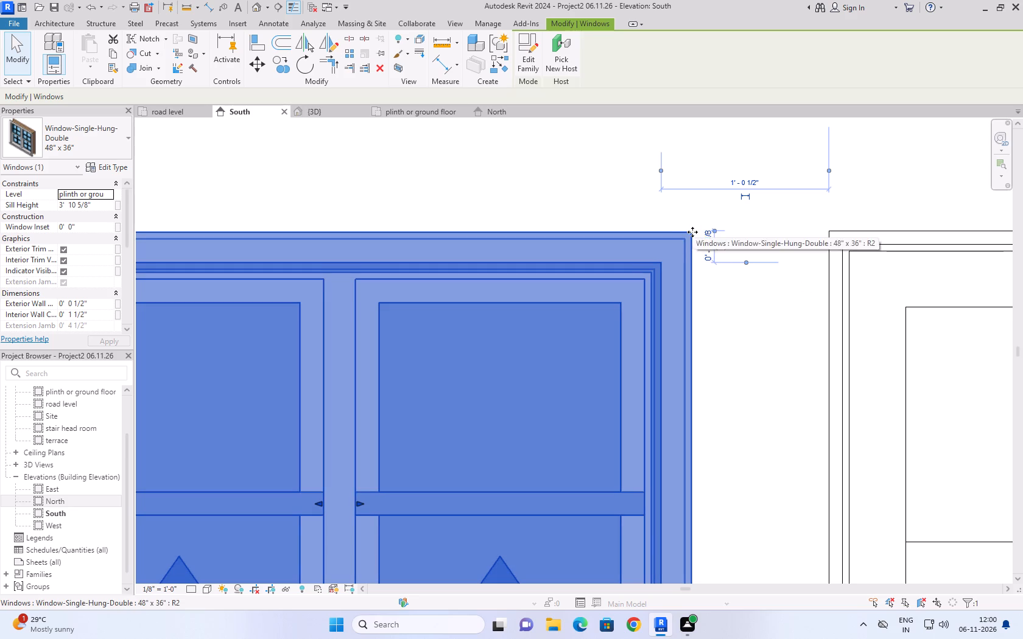
pyautogui.moveTo(692, 232); pyautogui.dragTo(692, 227)
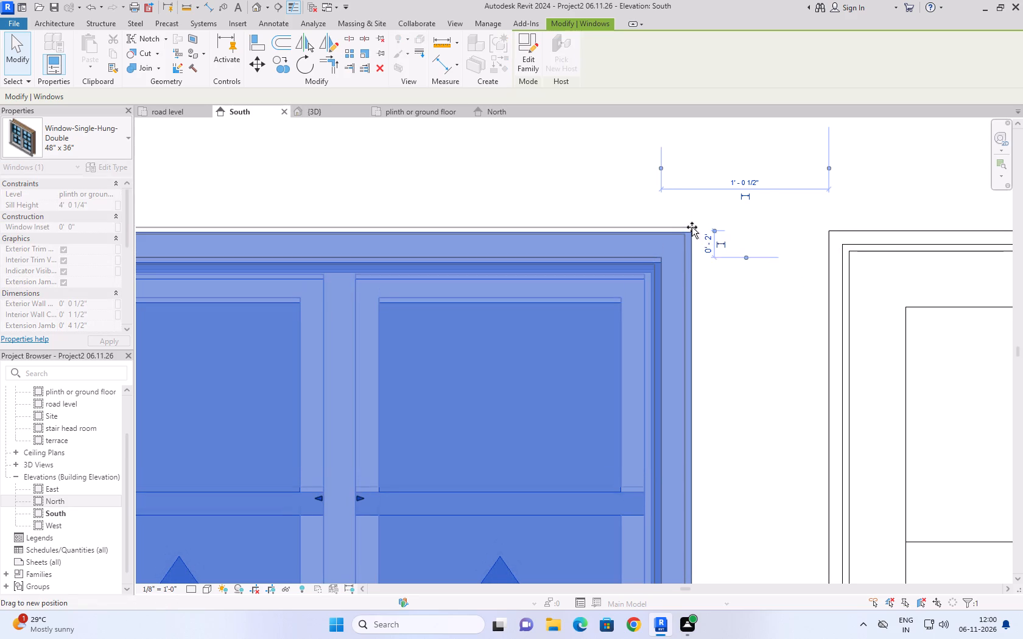
pyautogui.moveTo(692, 227); pyautogui.dragTo(720, 231)
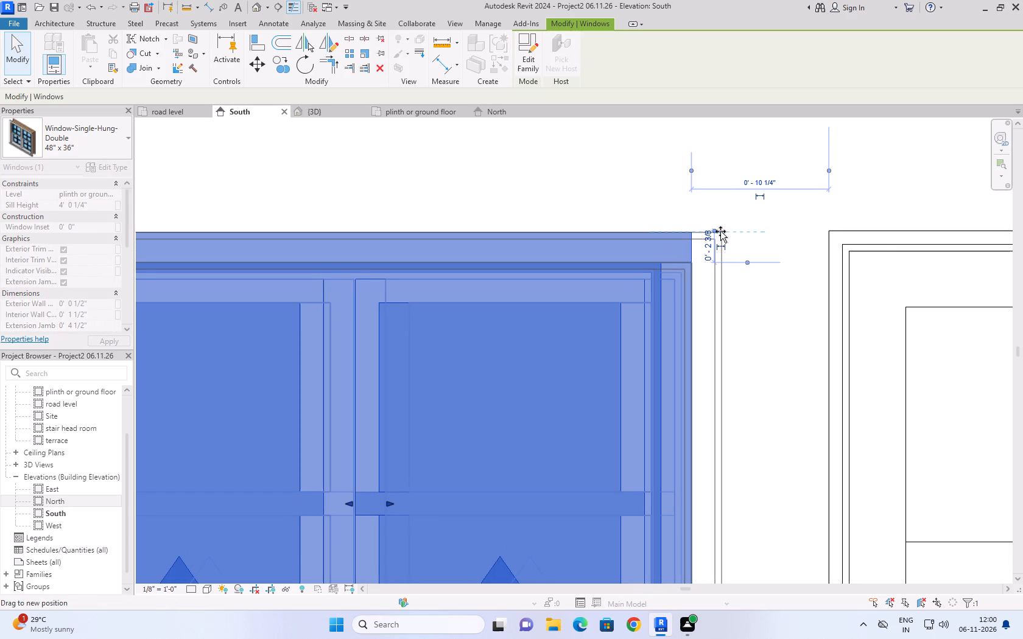
pyautogui.moveTo(720, 231); pyautogui.dragTo(717, 231)
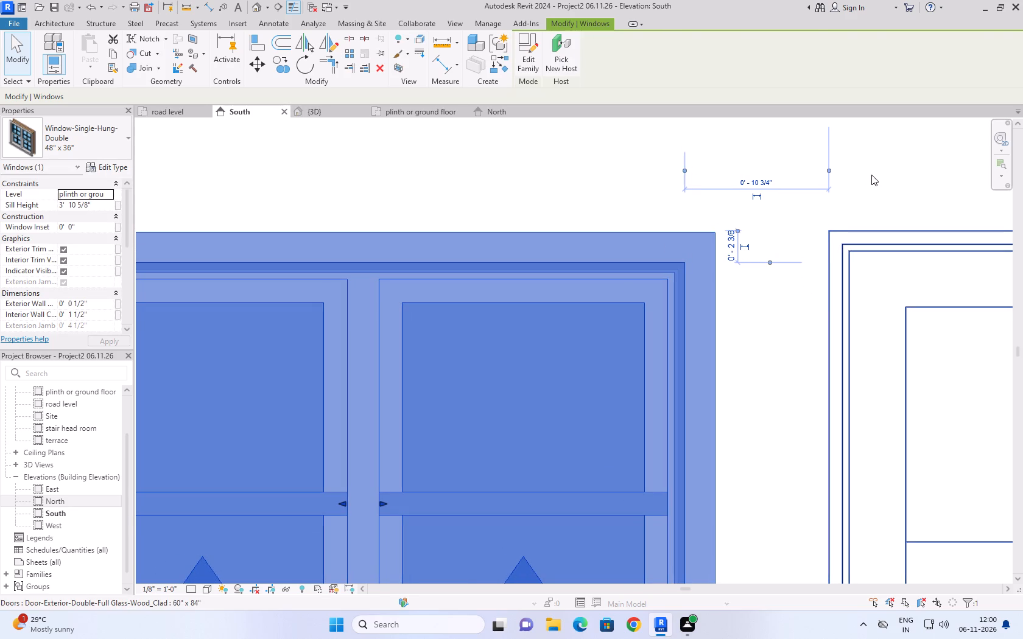
pyautogui.click(871, 175)
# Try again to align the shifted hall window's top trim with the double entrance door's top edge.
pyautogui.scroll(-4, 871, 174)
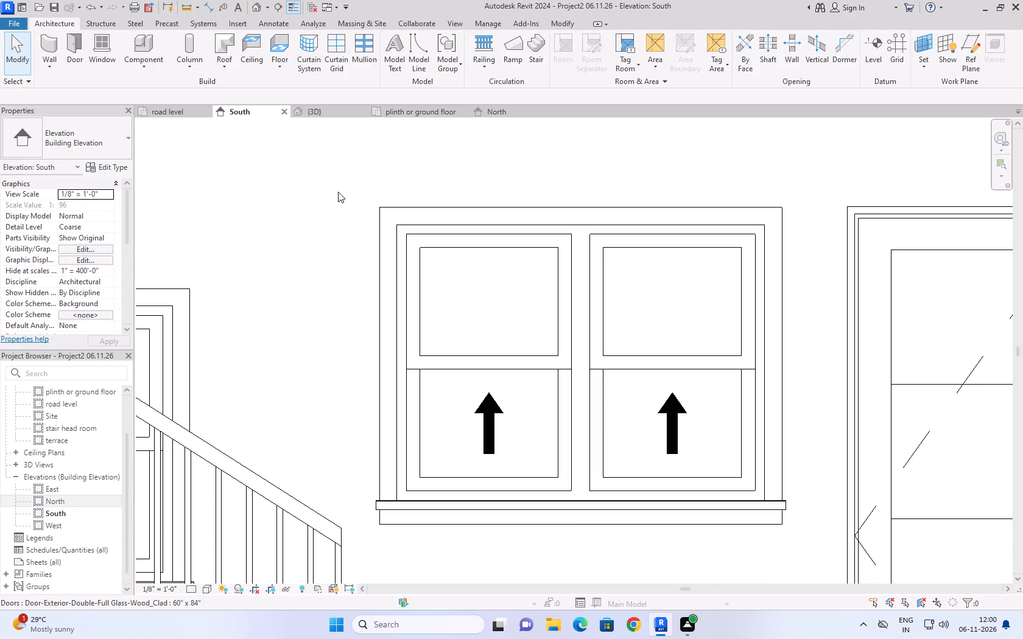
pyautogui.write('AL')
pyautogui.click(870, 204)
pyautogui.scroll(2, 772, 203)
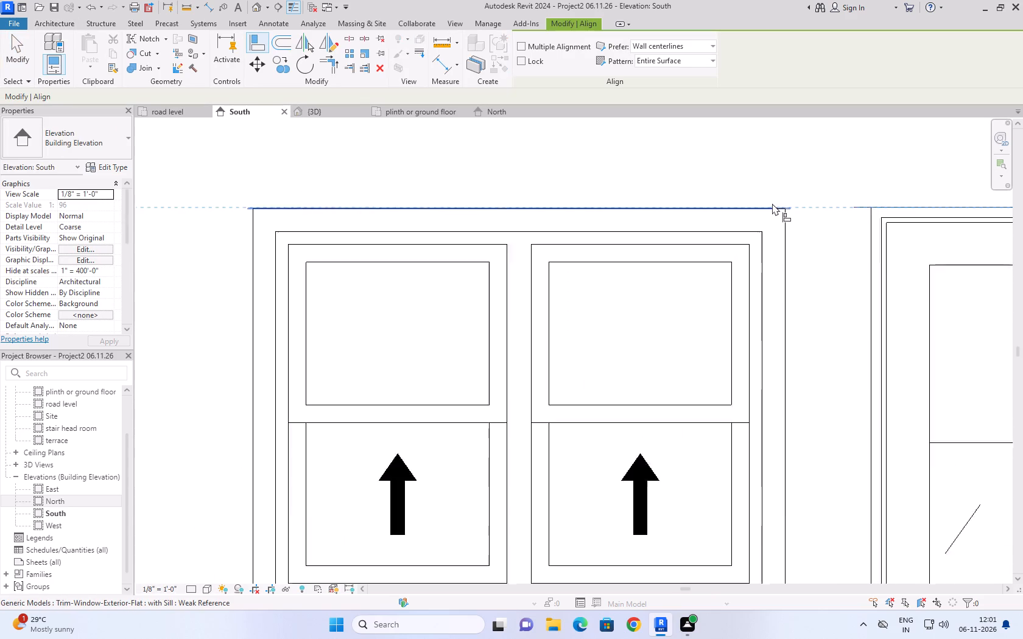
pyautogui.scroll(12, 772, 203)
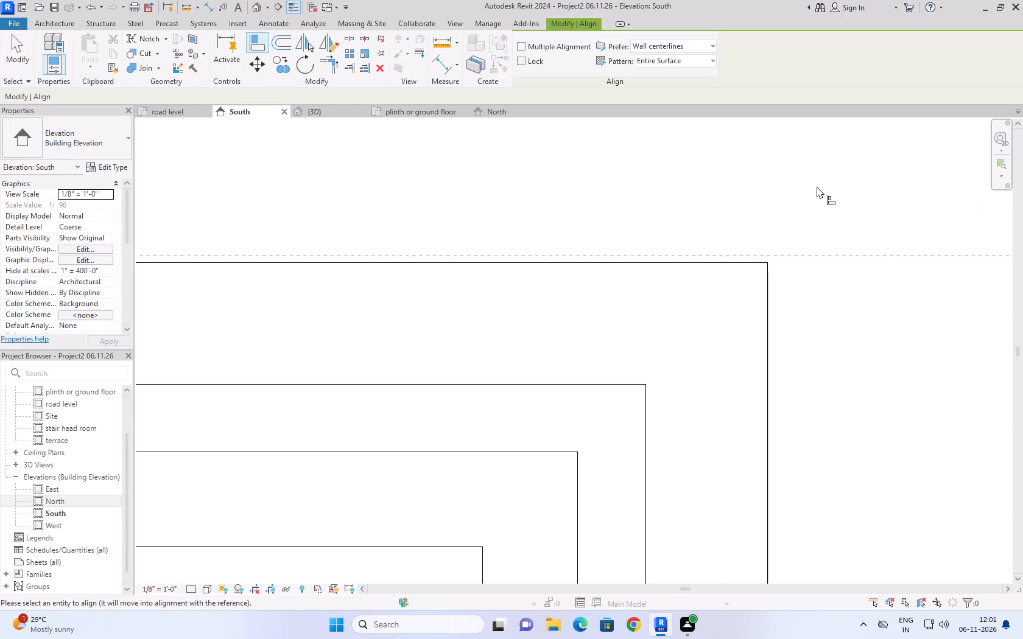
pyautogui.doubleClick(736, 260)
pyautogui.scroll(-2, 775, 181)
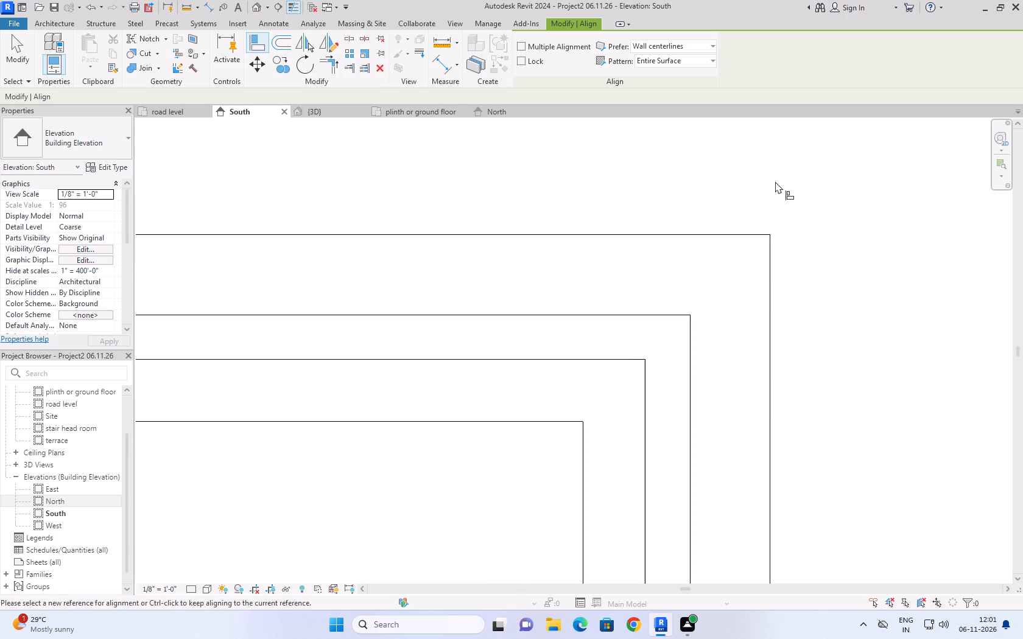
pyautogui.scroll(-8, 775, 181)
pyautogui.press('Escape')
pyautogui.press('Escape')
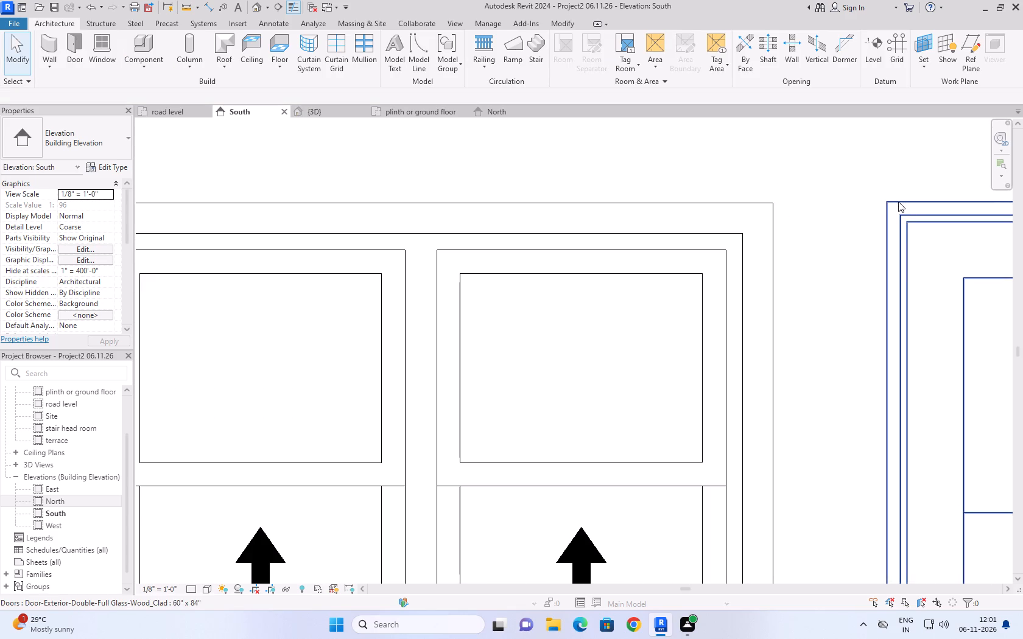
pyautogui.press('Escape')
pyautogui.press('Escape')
# Review the hall window and double door heads together in the south elevation and switch to the 3D view.
pyautogui.scroll(-5, 596, 209)
pyautogui.scroll(-4, 706, 268)
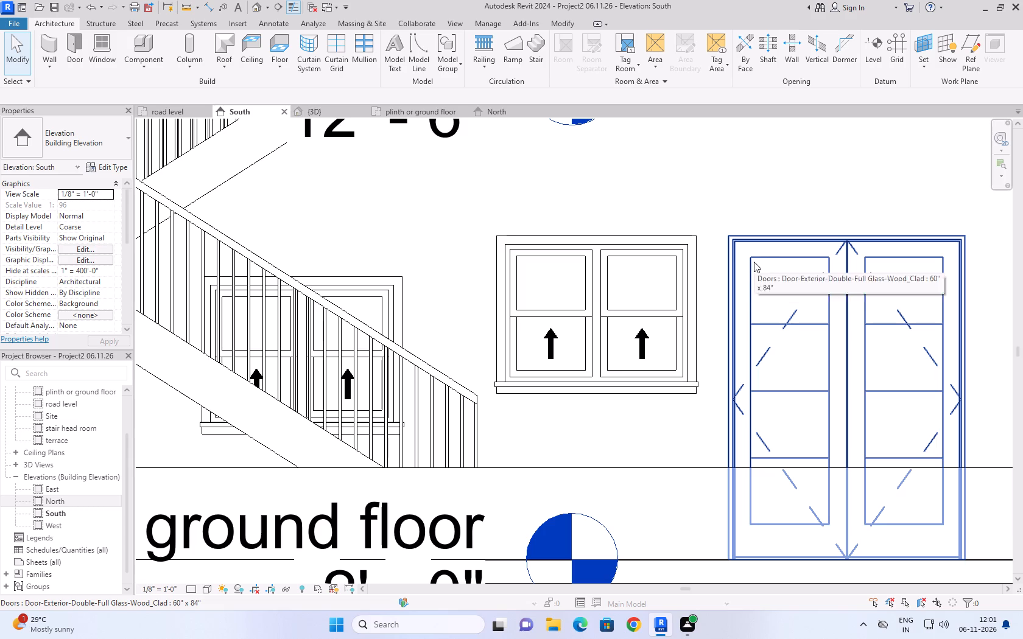
pyautogui.click(776, 214)
pyautogui.scroll(-1, 499, 240)
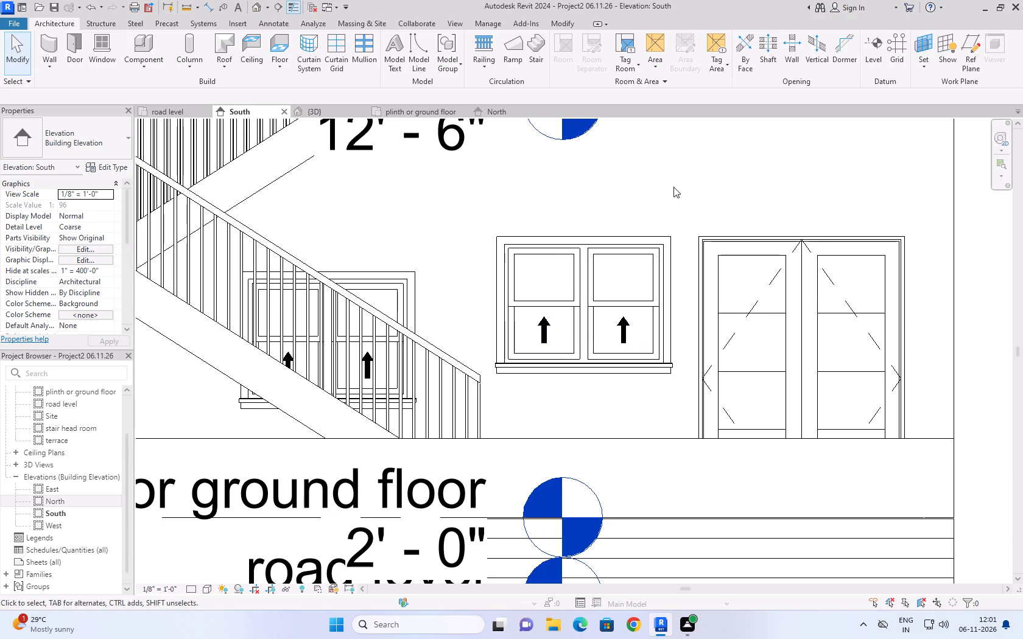
pyautogui.click(673, 187)
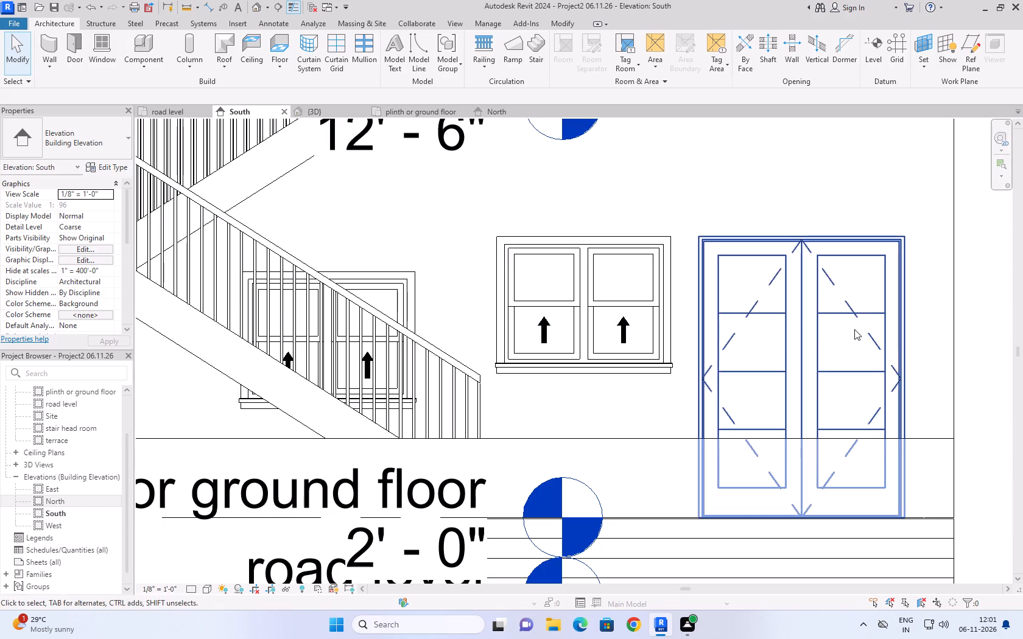
pyautogui.click(579, 217)
pyautogui.click(312, 108)
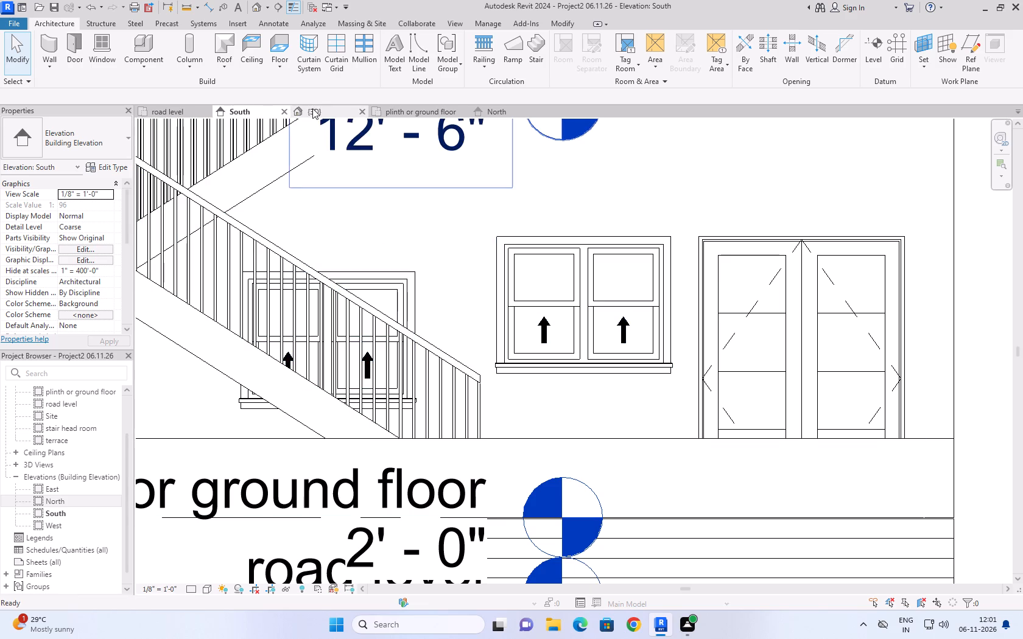
# Set the window inset of all matching 48" x 36" single-hung double windows to 3' 10 5/8", copied from the hall window's sill height.
pyautogui.scroll(-20, 528, 334)
pyautogui.scroll(-3, 528, 334)
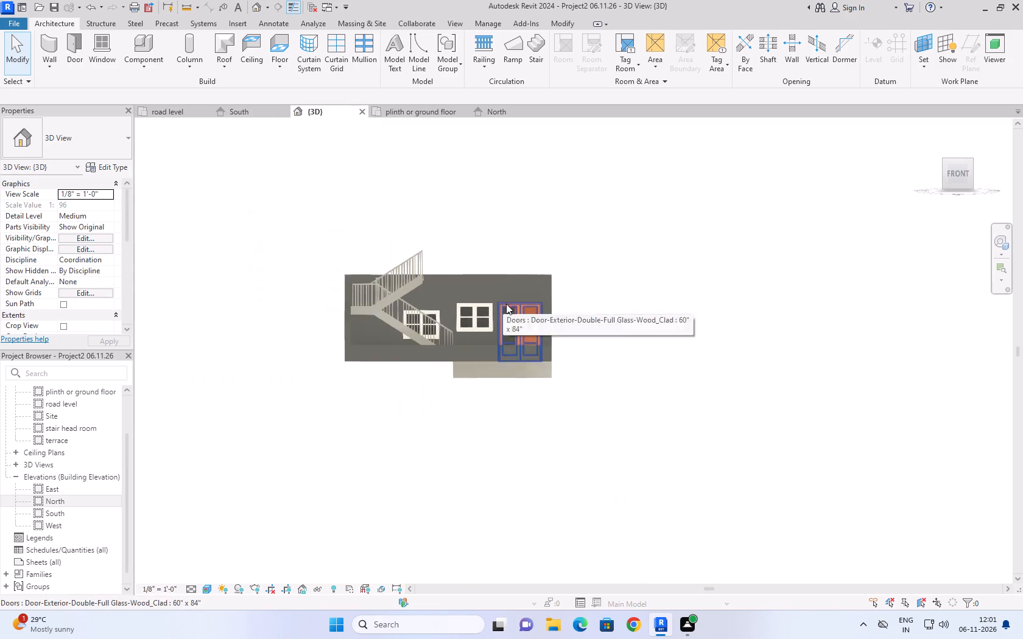
pyautogui.scroll(5, 488, 384)
pyautogui.click(505, 450)
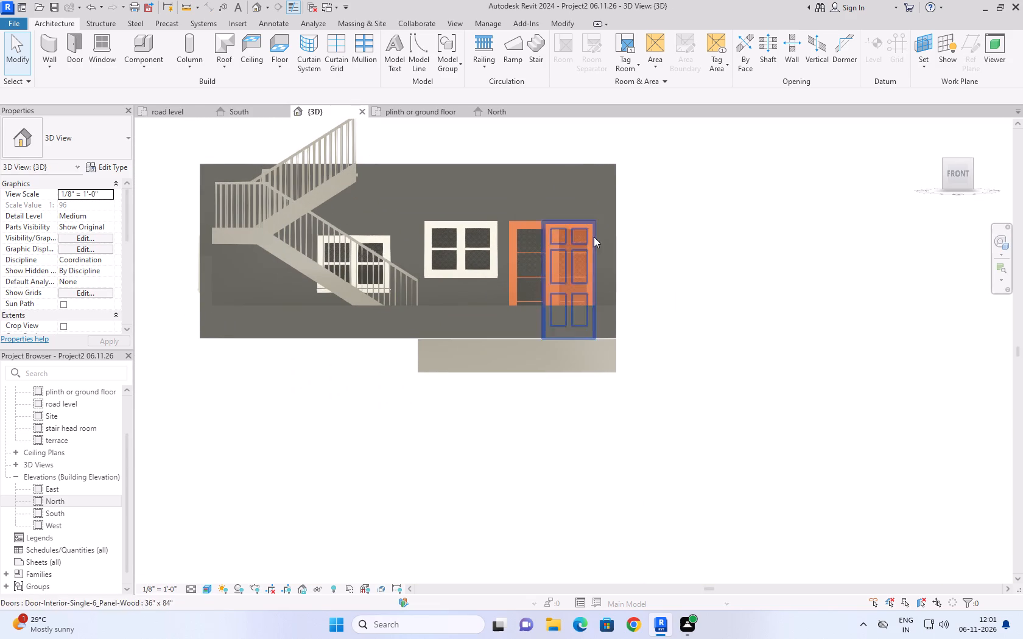
pyautogui.click(473, 218)
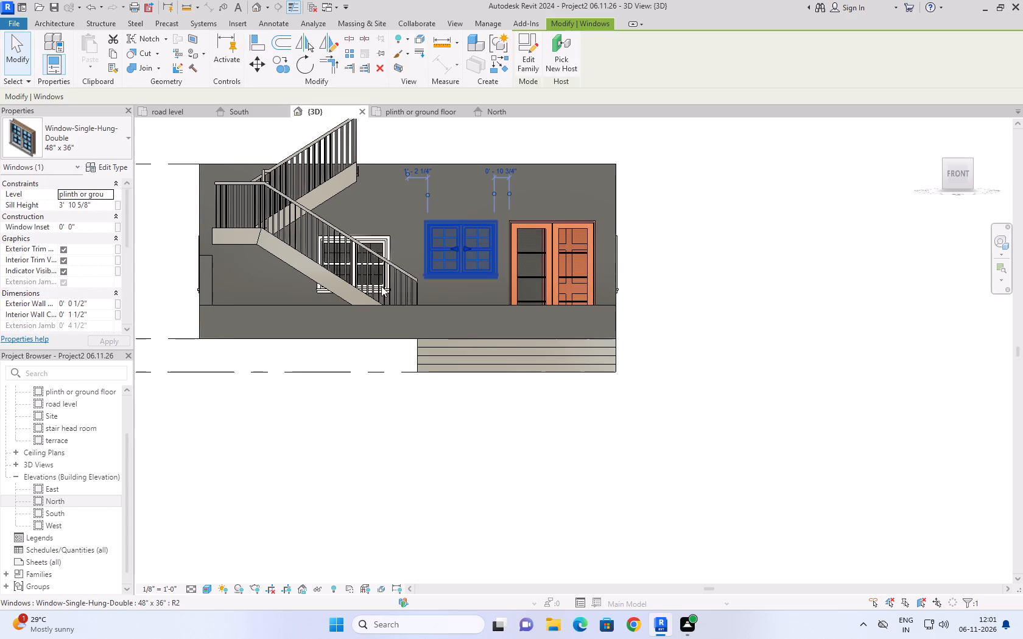
pyautogui.doubleClick(98, 204)
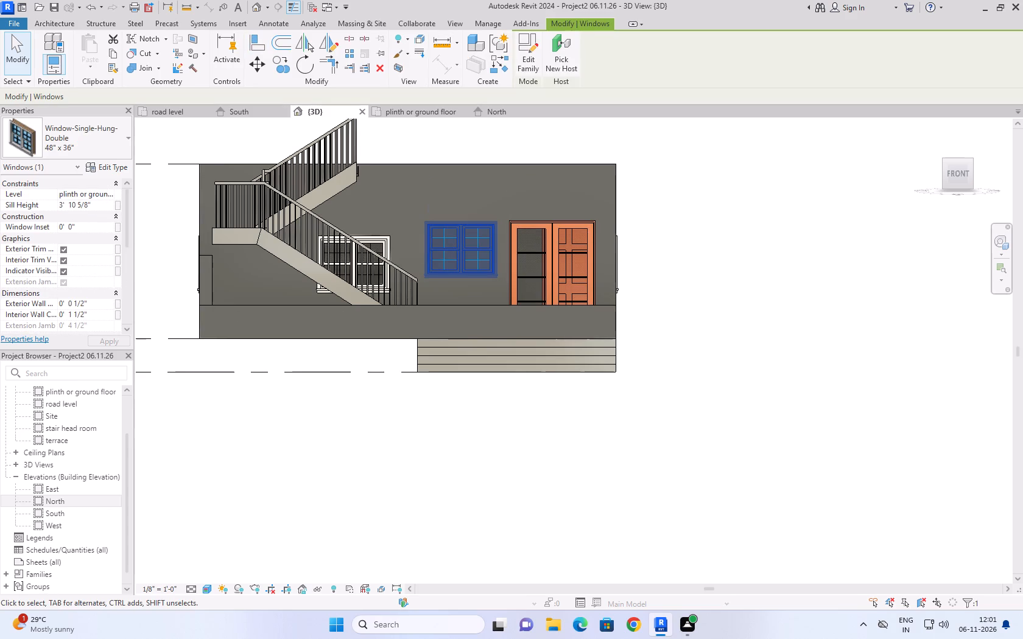
pyautogui.moveTo(100, 204); pyautogui.dragTo(40, 203)
pyautogui.click(96, 203)
pyautogui.hotkey('ctrl', 'c')
pyautogui.click(414, 466)
pyautogui.click(379, 243)
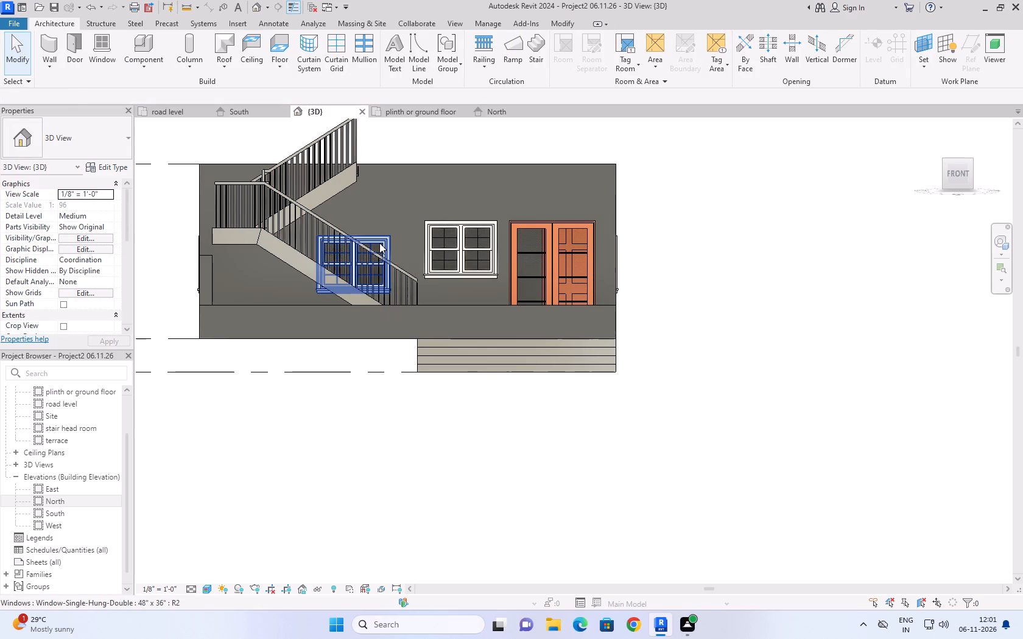
pyautogui.write('SA')
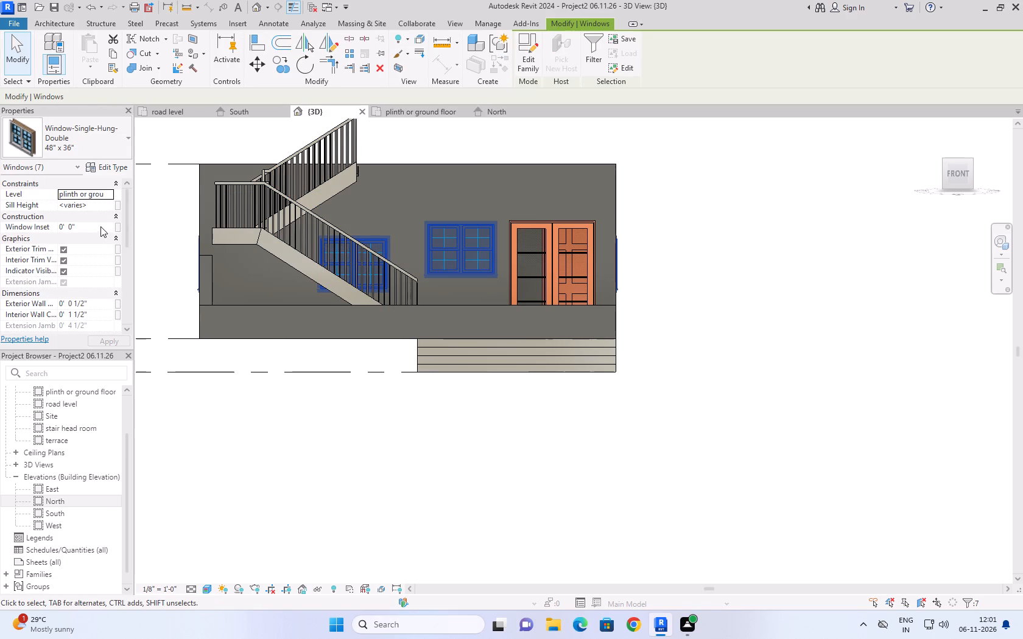
pyautogui.click(100, 226)
pyautogui.hotkey('ctrl', 'v')
pyautogui.click(113, 341)
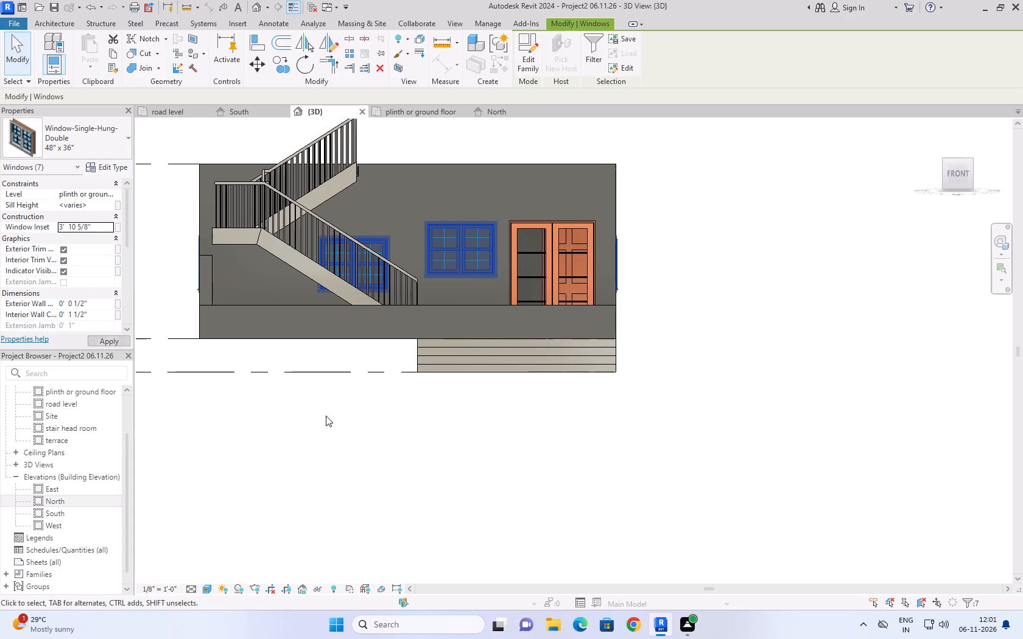
pyautogui.click(326, 416)
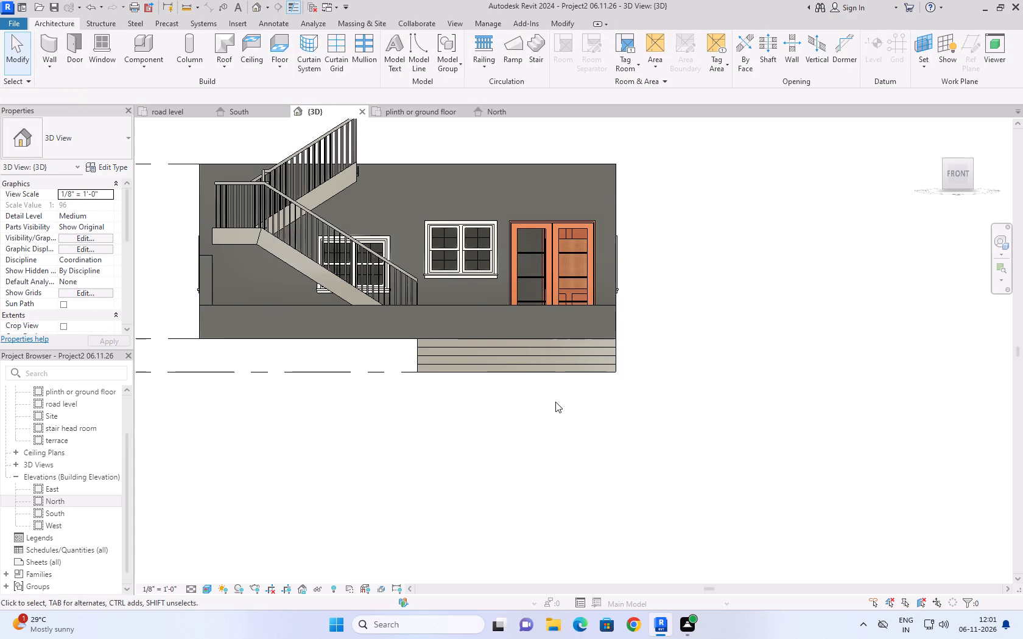
# Copy the hall window's sill height of 3' 10 5/8" to all matching 48" x 36" single-hung double windows.
pyautogui.scroll(-1, 555, 402)
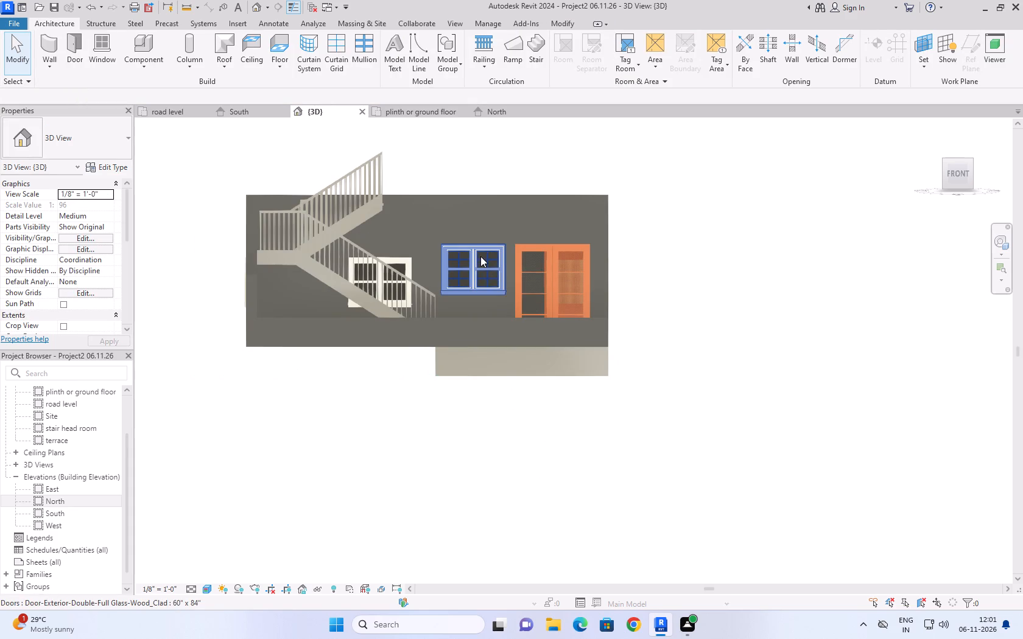
pyautogui.click(480, 249)
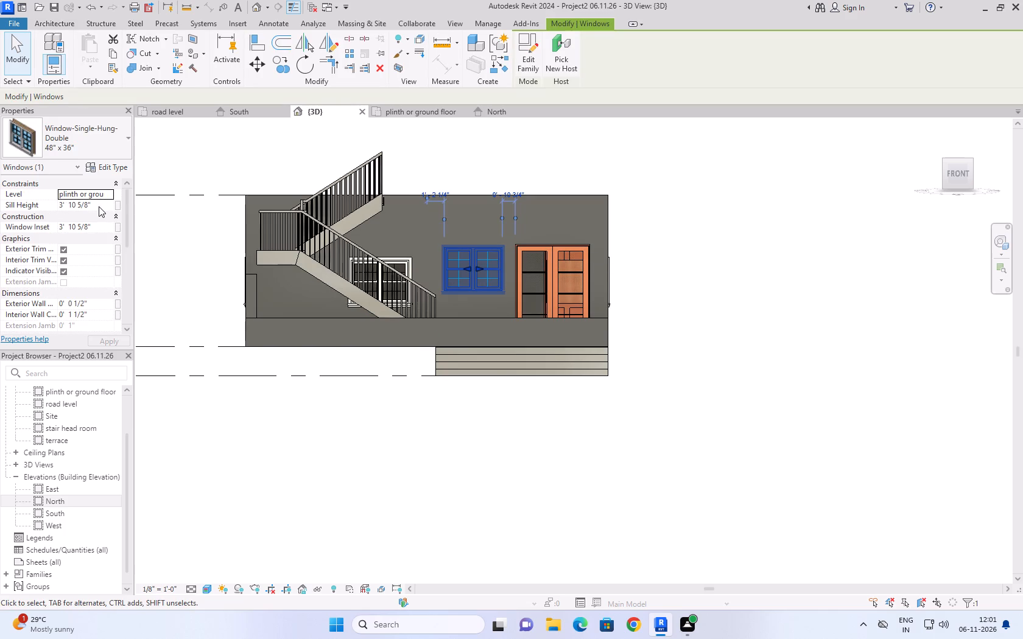
pyautogui.click(99, 206)
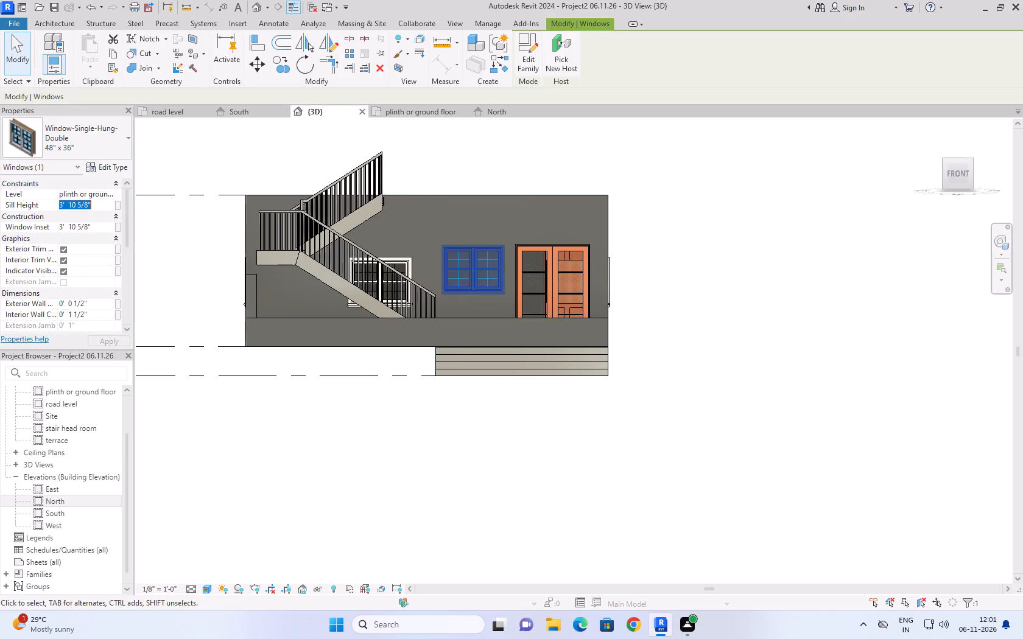
pyautogui.hotkey('ctrl', 'c')
pyautogui.click(477, 449)
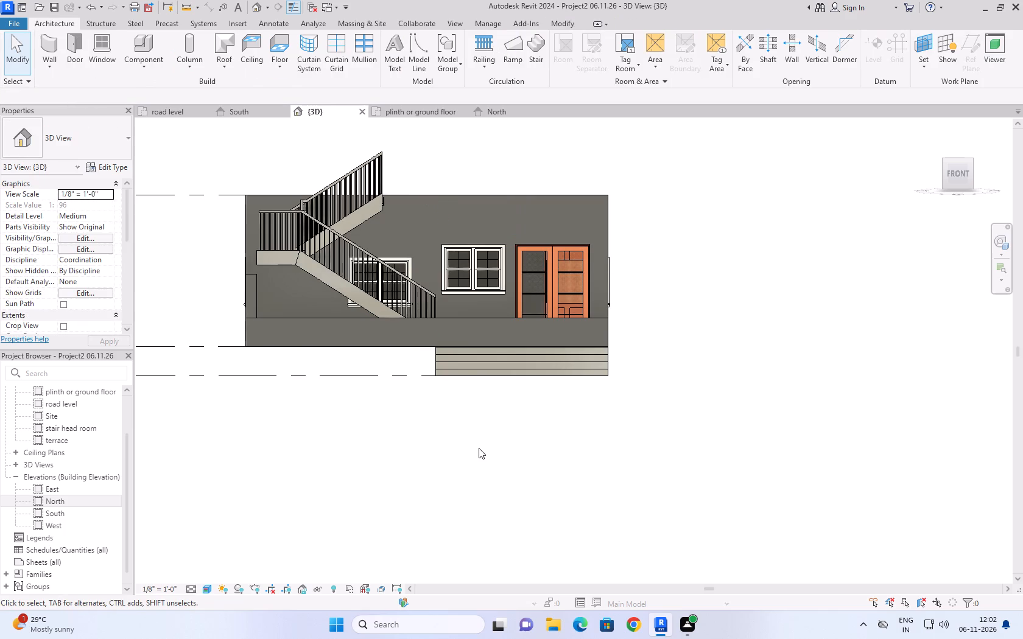
pyautogui.click(479, 448)
pyautogui.click(401, 260)
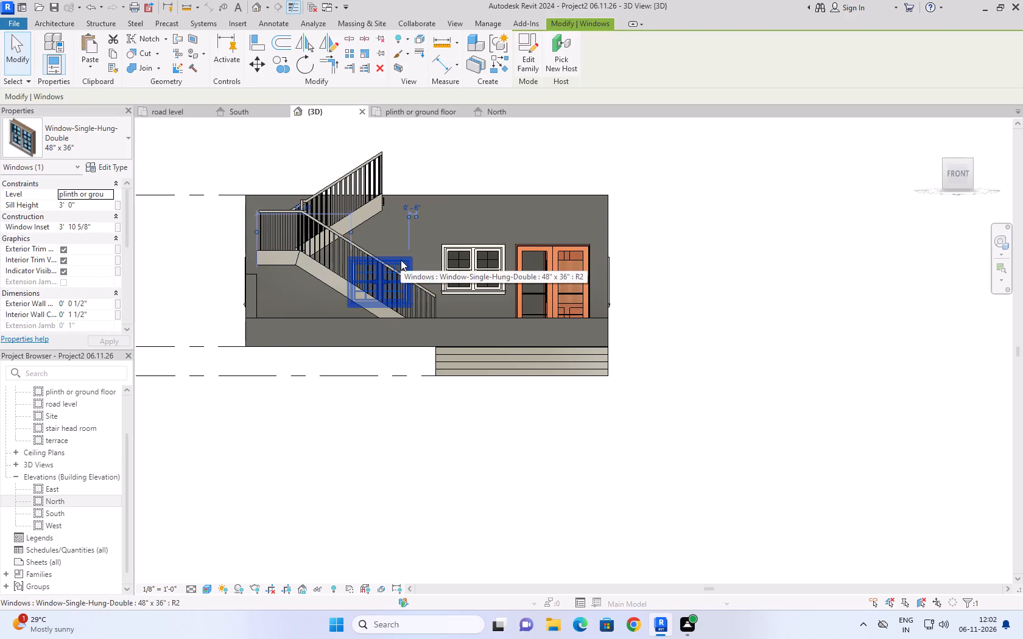
pyautogui.write('SA')
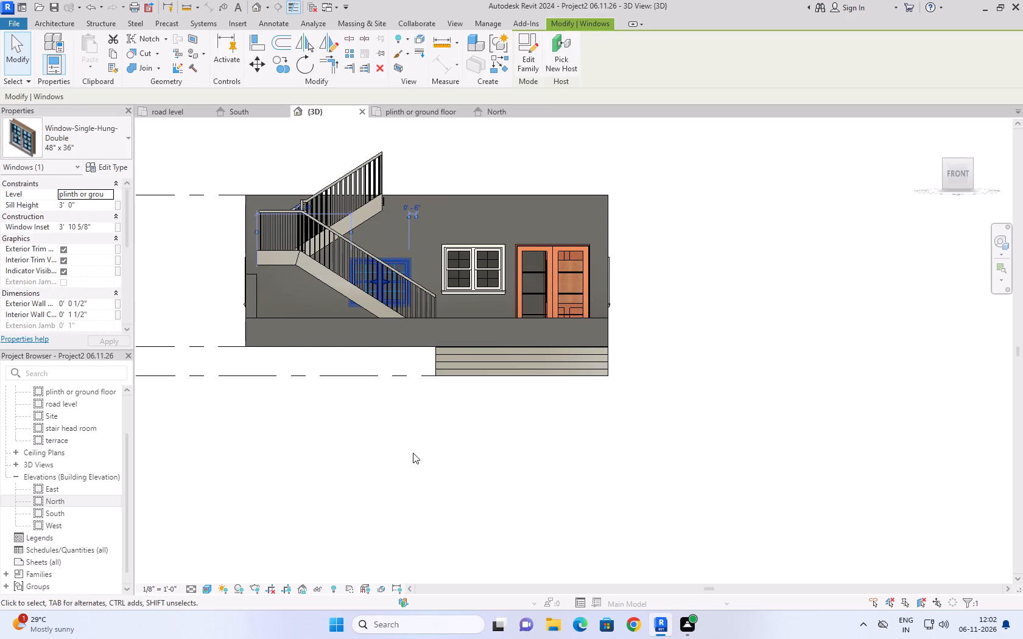
pyautogui.click(104, 206)
pyautogui.hotkey('ctrl', 'v')
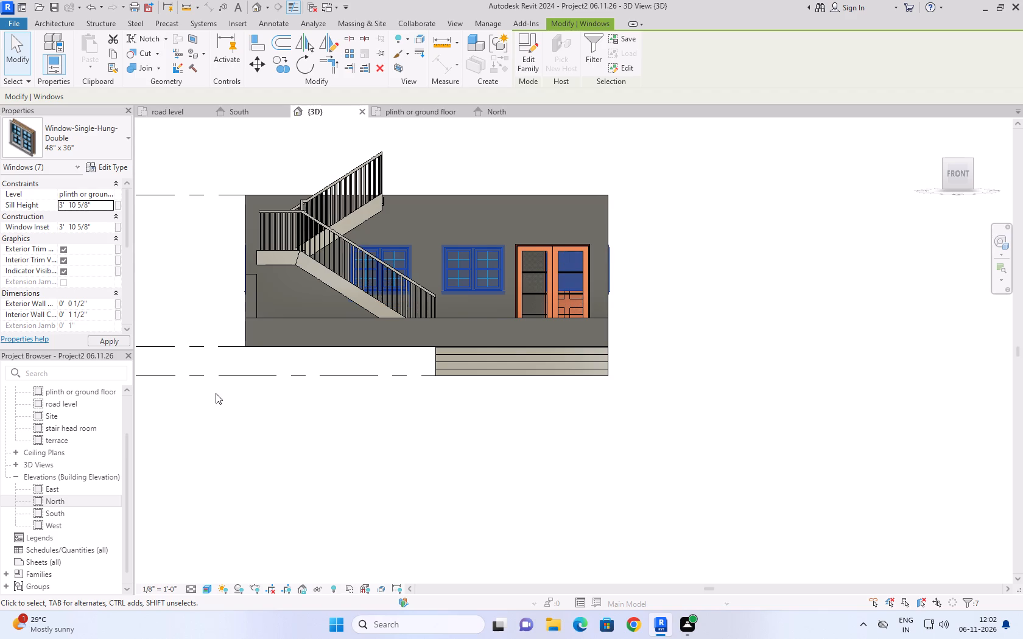
pyautogui.click(671, 338)
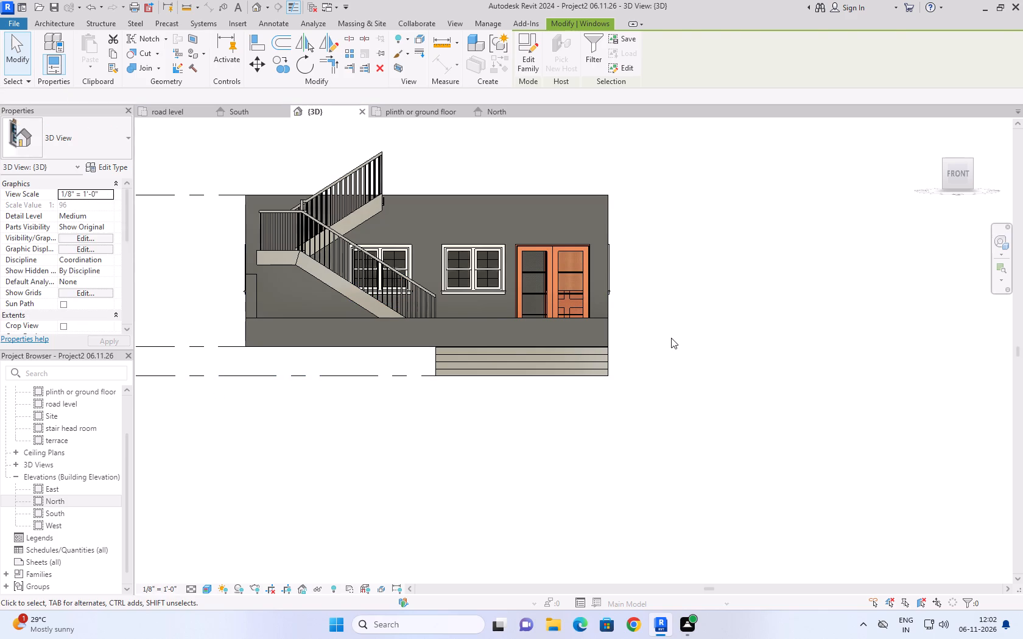
# Examine the front and side-wall windows up close in an isometric 3D view of the house.
pyautogui.click(935, 126)
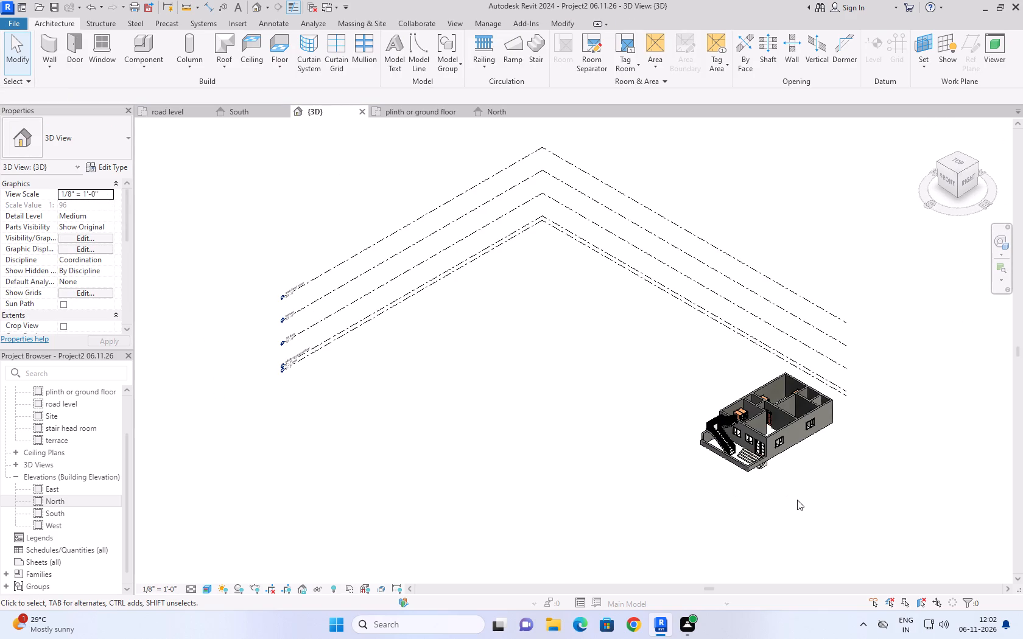
pyautogui.scroll(3, 797, 500)
pyautogui.scroll(3, 702, 477)
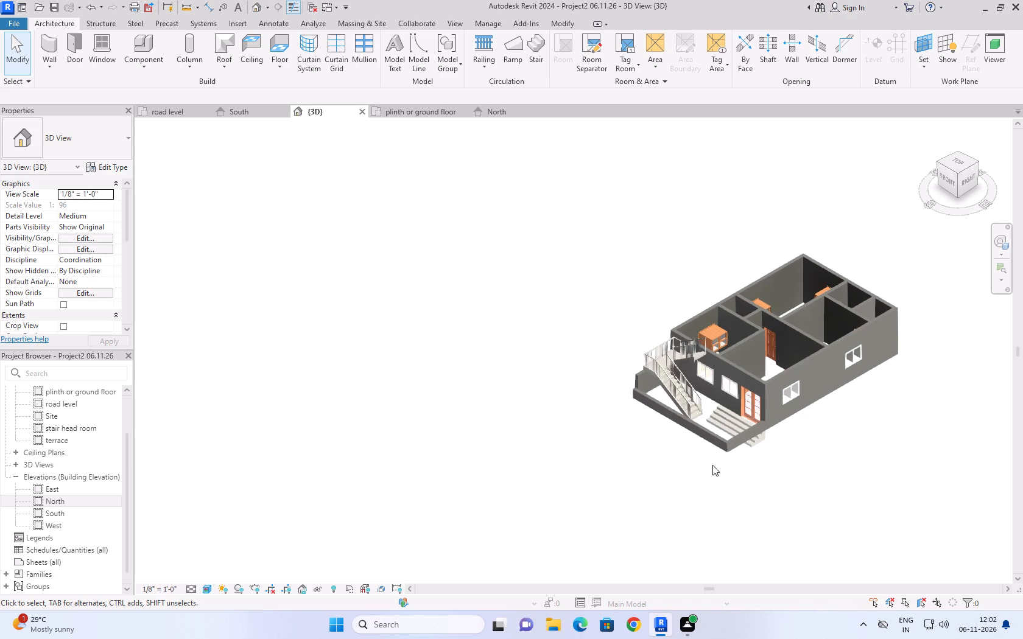
pyautogui.scroll(2, 838, 424)
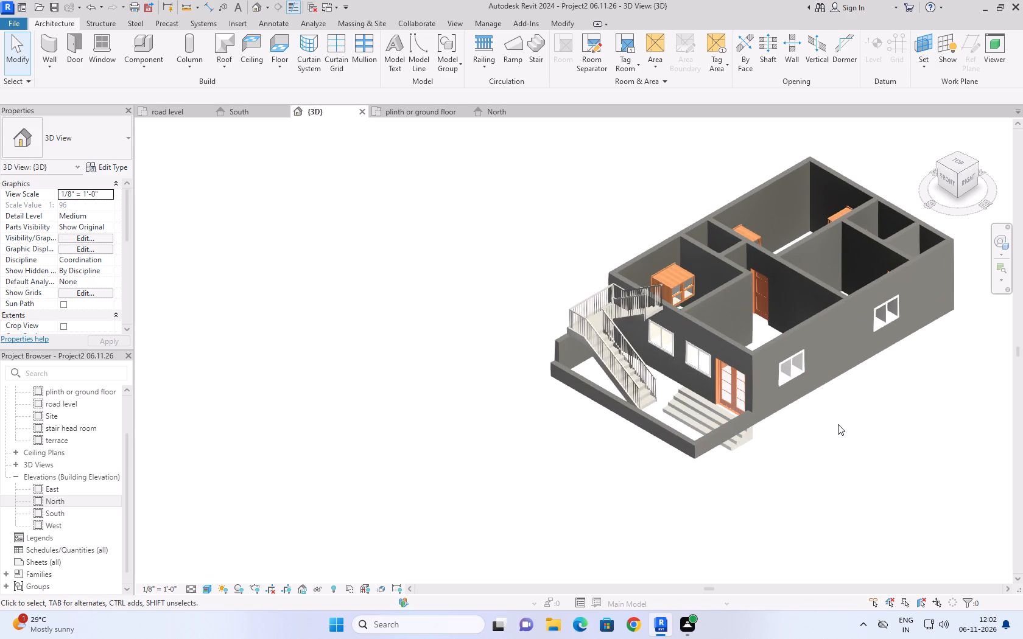
pyautogui.scroll(4, 740, 403)
pyautogui.scroll(2, 689, 287)
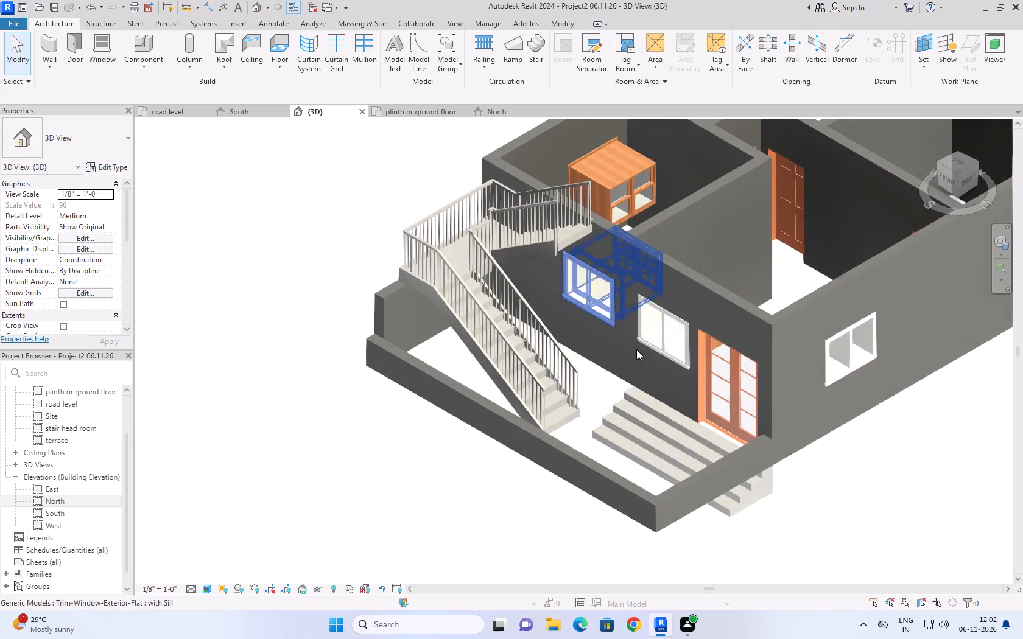
pyautogui.moveTo(974, 389); pyautogui.dragTo(606, 360, button='middle')
pyautogui.scroll(5, 476, 305)
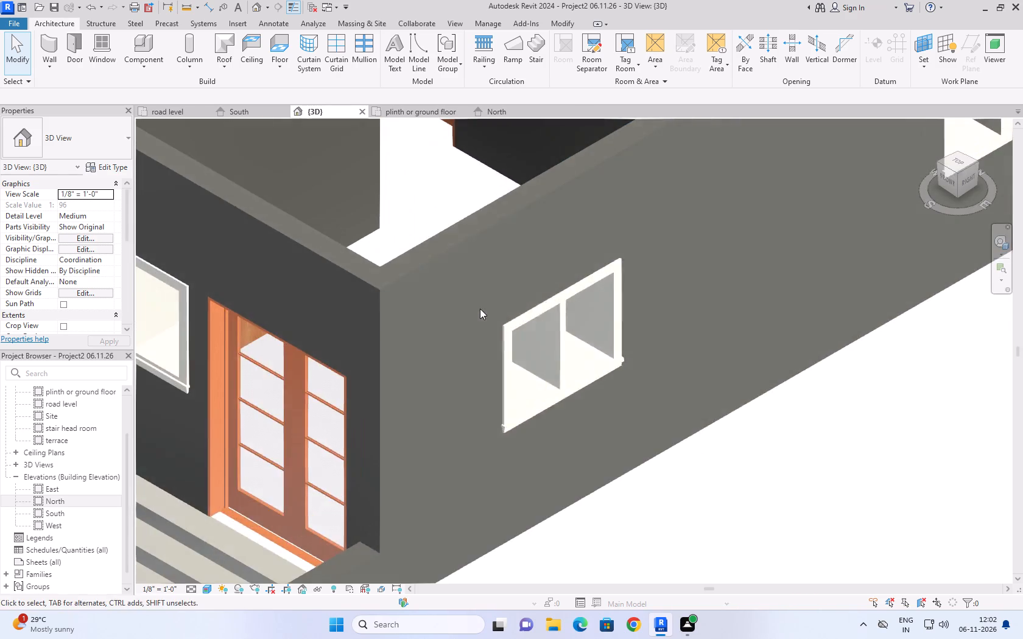
pyautogui.scroll(6, 597, 374)
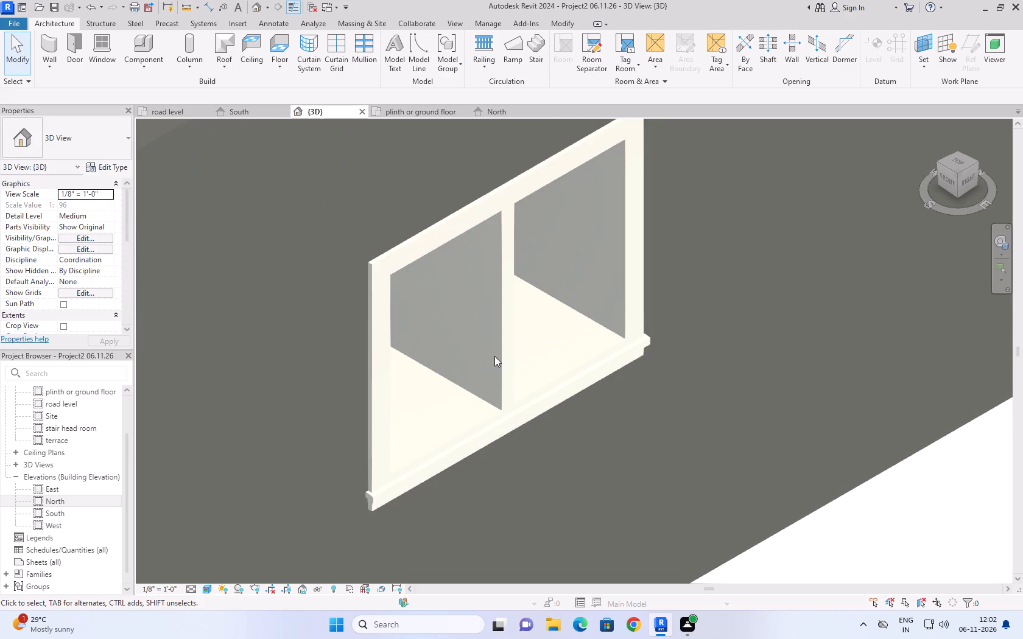
pyautogui.scroll(-5, 503, 372)
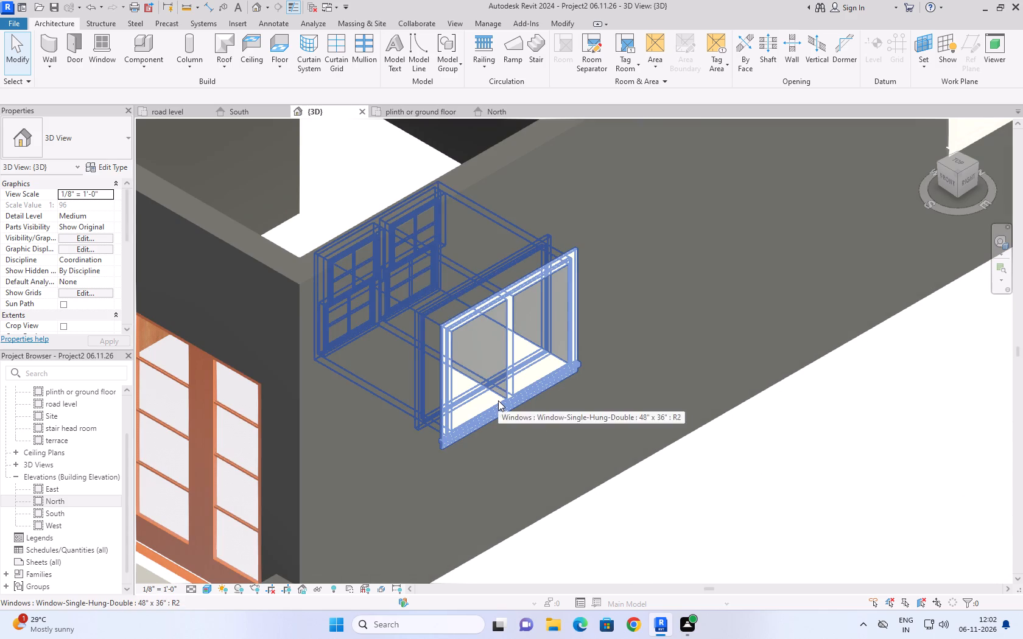
pyautogui.click(498, 400)
pyautogui.scroll(-5, 498, 400)
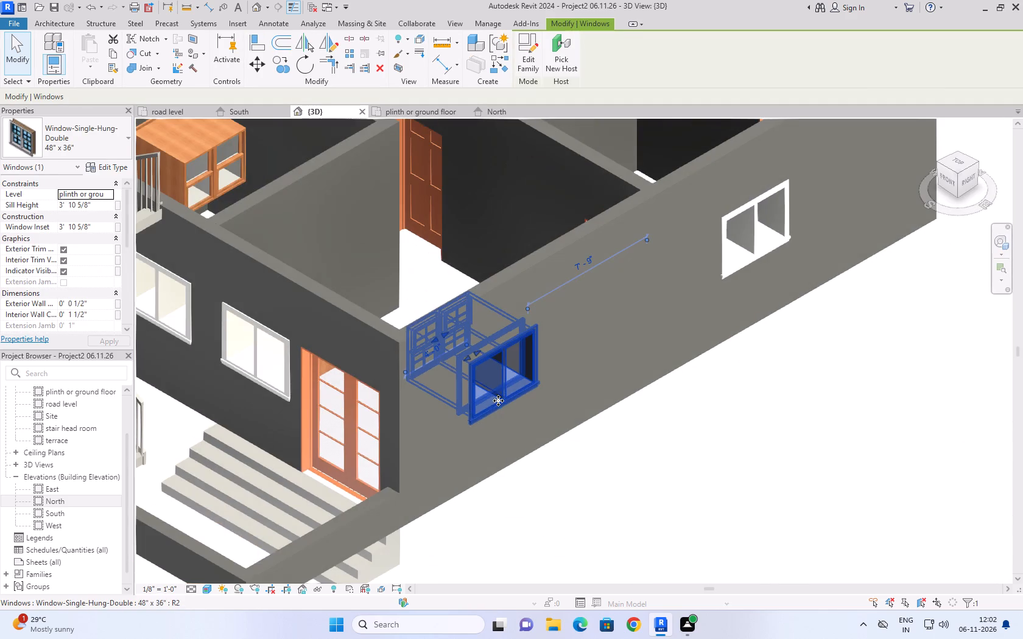
pyautogui.scroll(-4, 499, 401)
pyautogui.click(550, 495)
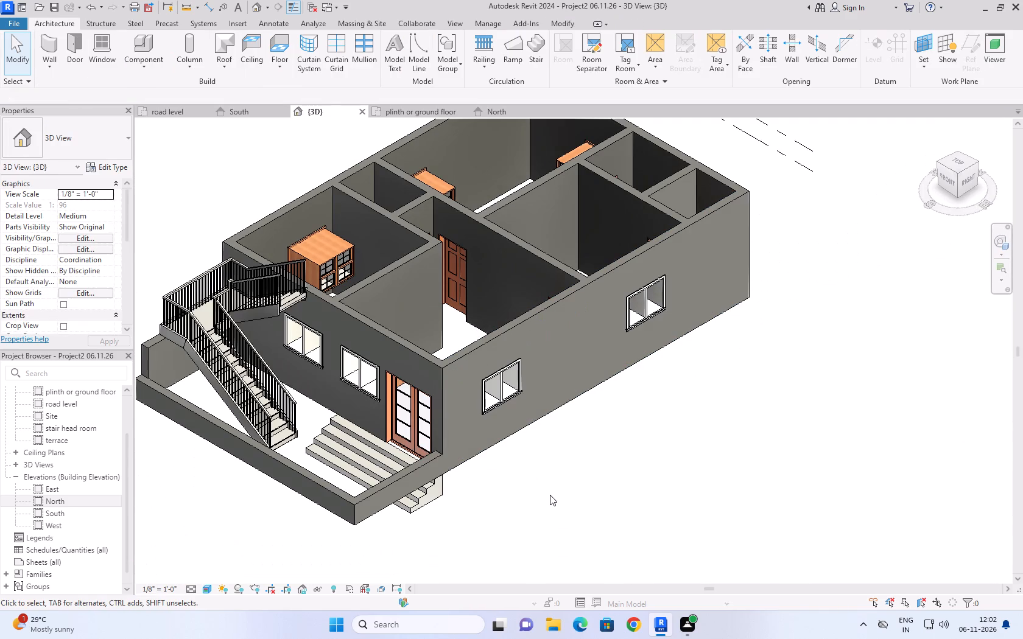
# Inspect the hall's front window from above the room in 3D and select all its matching instances.
pyautogui.scroll(3, 360, 385)
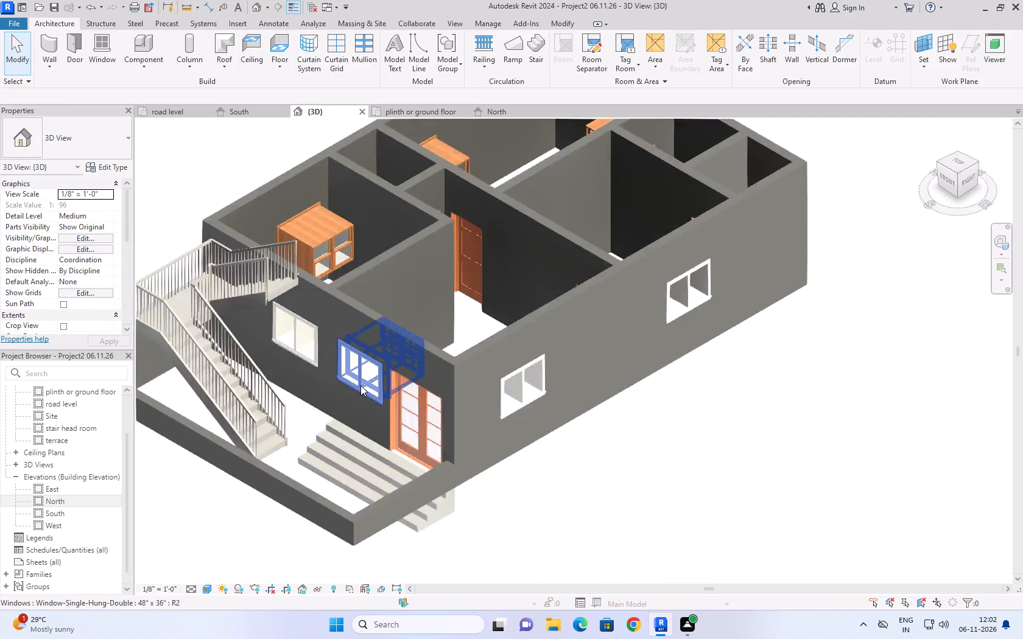
pyautogui.scroll(7, 360, 385)
pyautogui.click(360, 386)
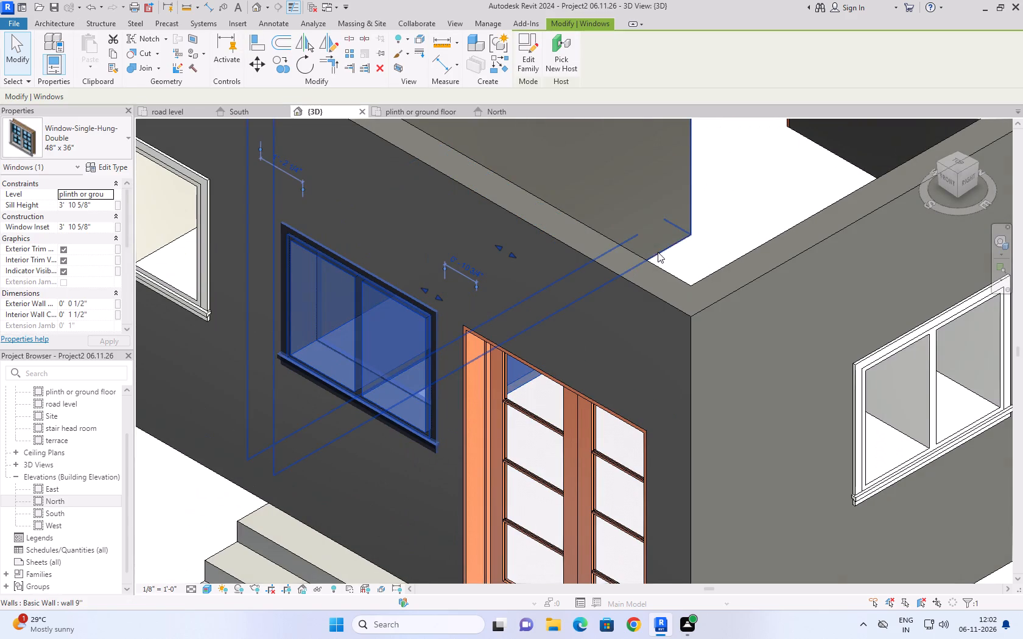
pyautogui.keyDown('shift'); pyautogui.moveTo(750, 211); pyautogui.dragTo(695, 259, button='middle'); pyautogui.keyUp('shift')
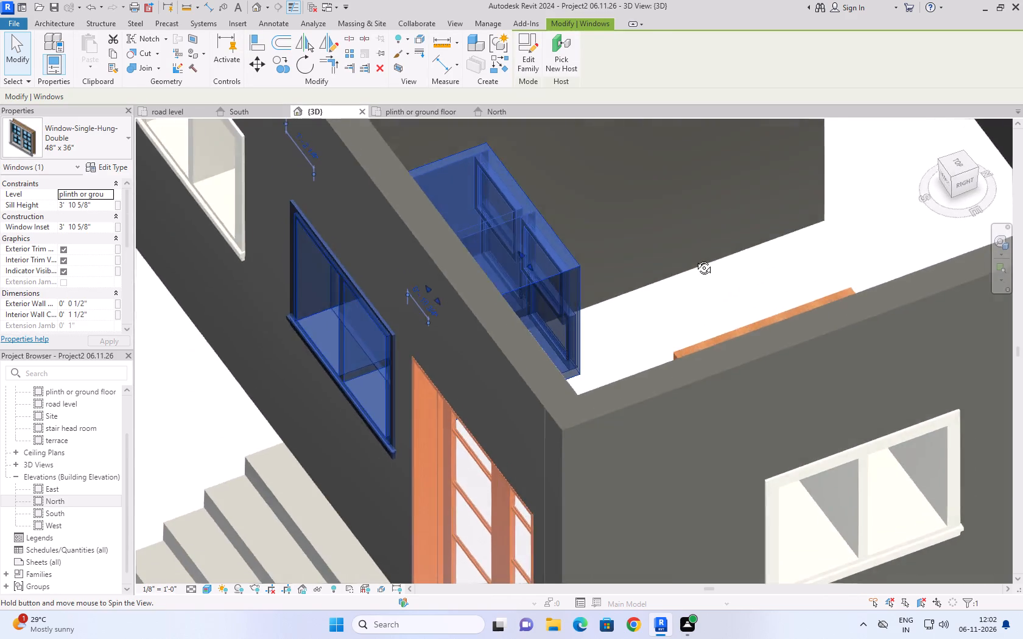
pyautogui.keyDown('shift'); pyautogui.moveTo(695, 259); pyautogui.dragTo(621, 283, button='middle'); pyautogui.keyUp('shift')
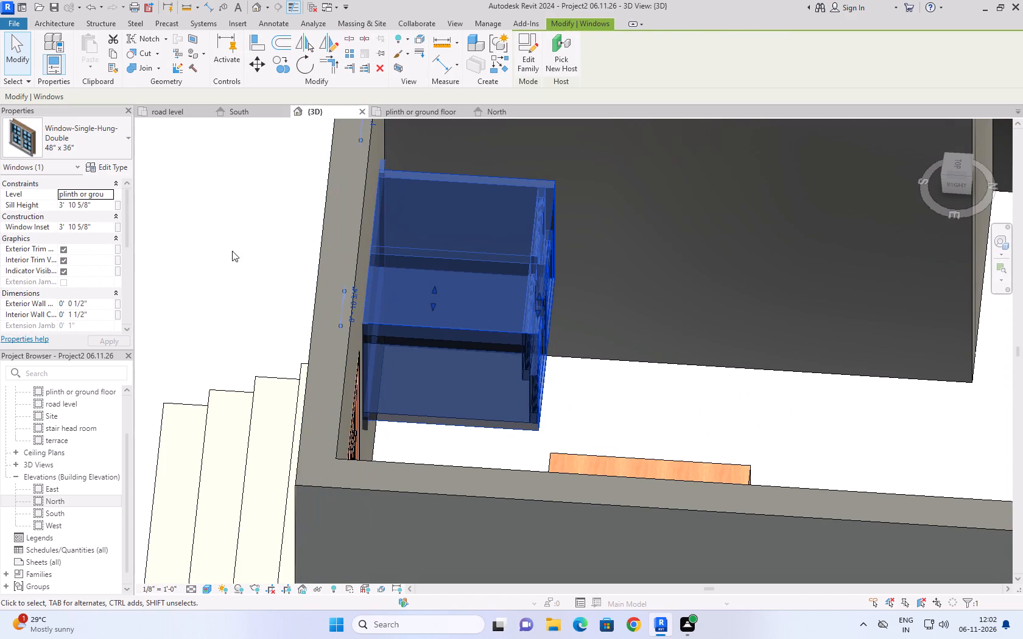
pyautogui.press('s')
pyautogui.press('a')
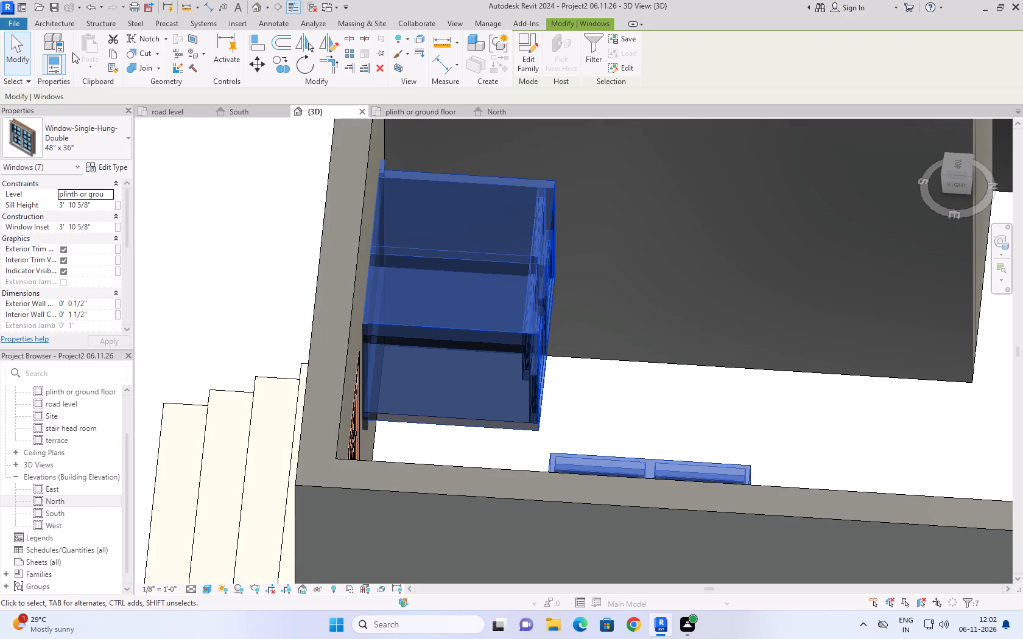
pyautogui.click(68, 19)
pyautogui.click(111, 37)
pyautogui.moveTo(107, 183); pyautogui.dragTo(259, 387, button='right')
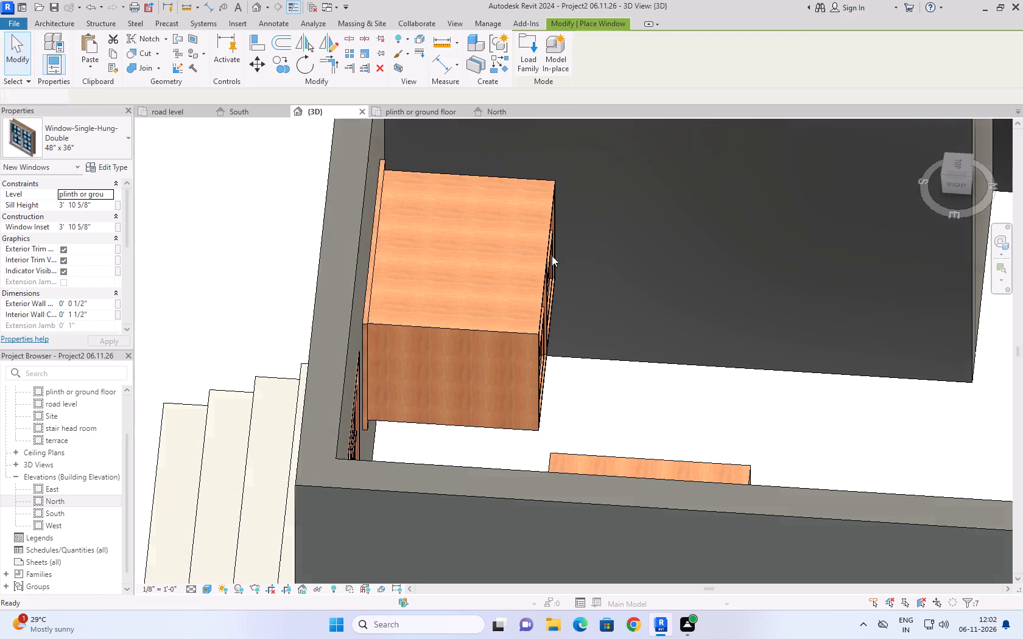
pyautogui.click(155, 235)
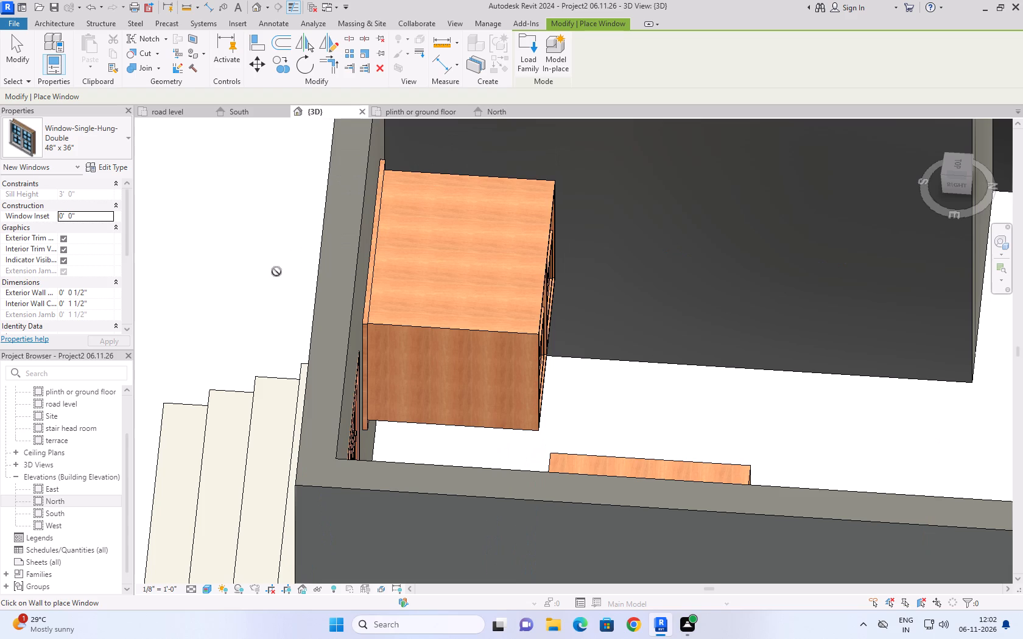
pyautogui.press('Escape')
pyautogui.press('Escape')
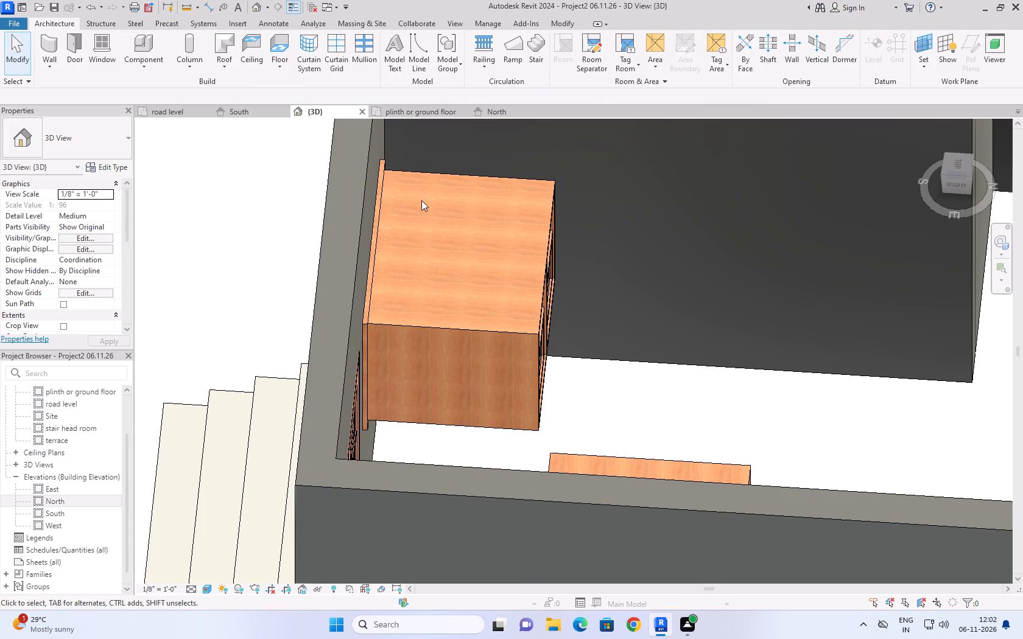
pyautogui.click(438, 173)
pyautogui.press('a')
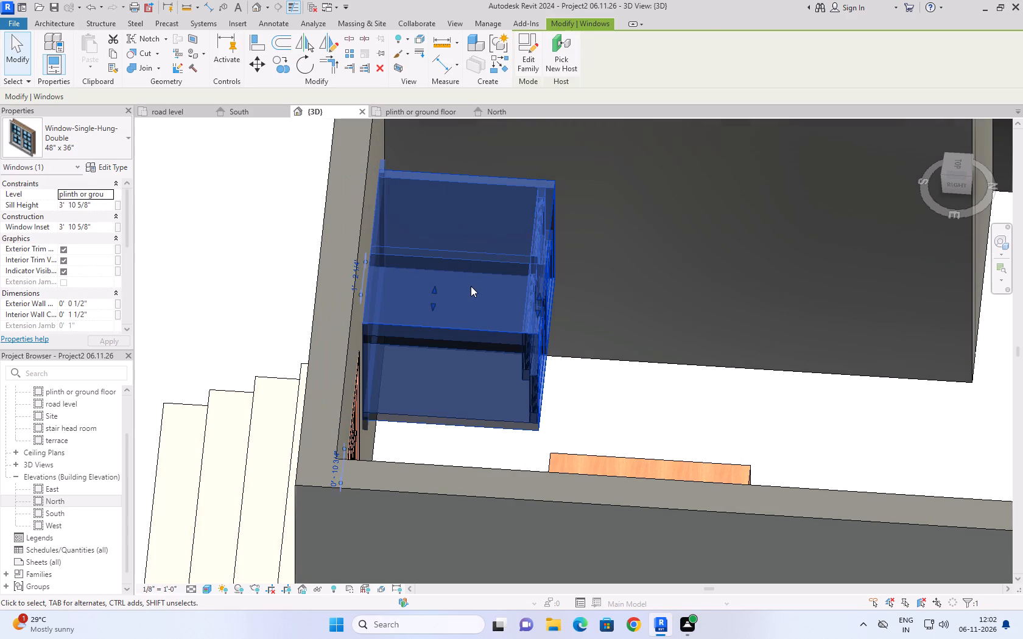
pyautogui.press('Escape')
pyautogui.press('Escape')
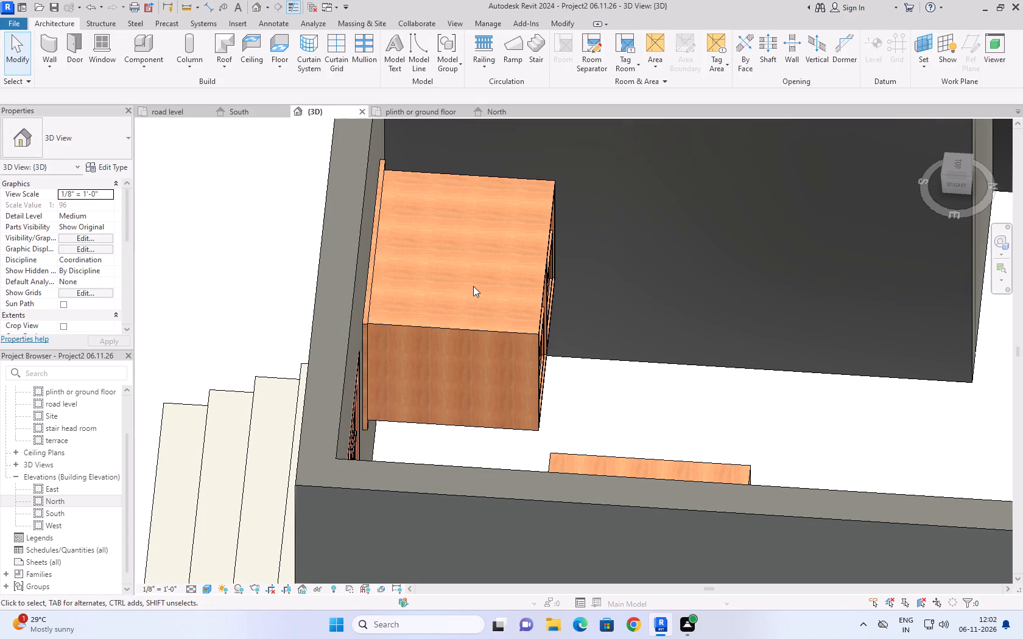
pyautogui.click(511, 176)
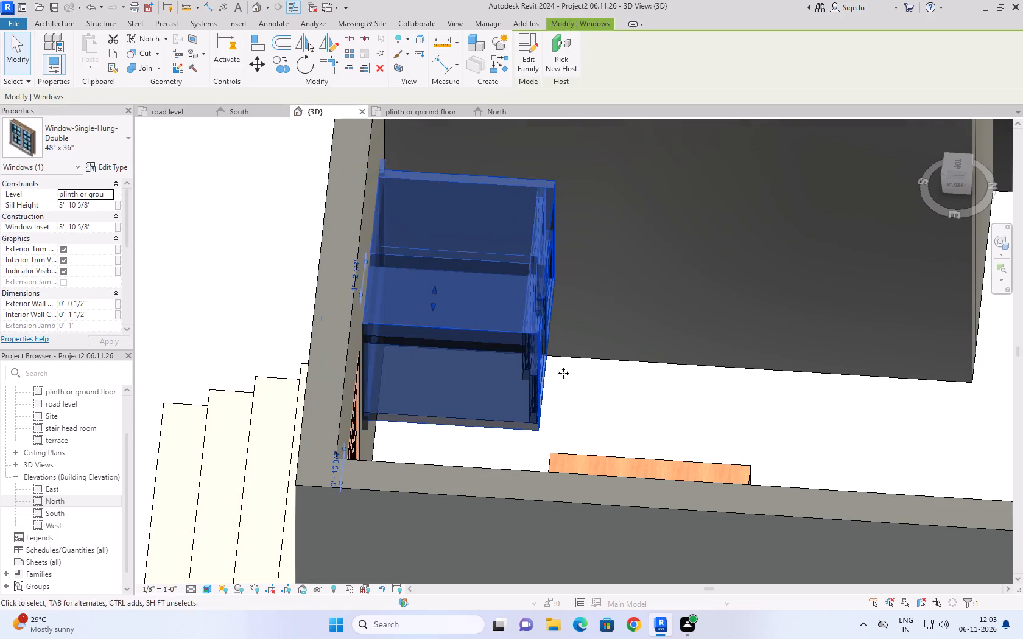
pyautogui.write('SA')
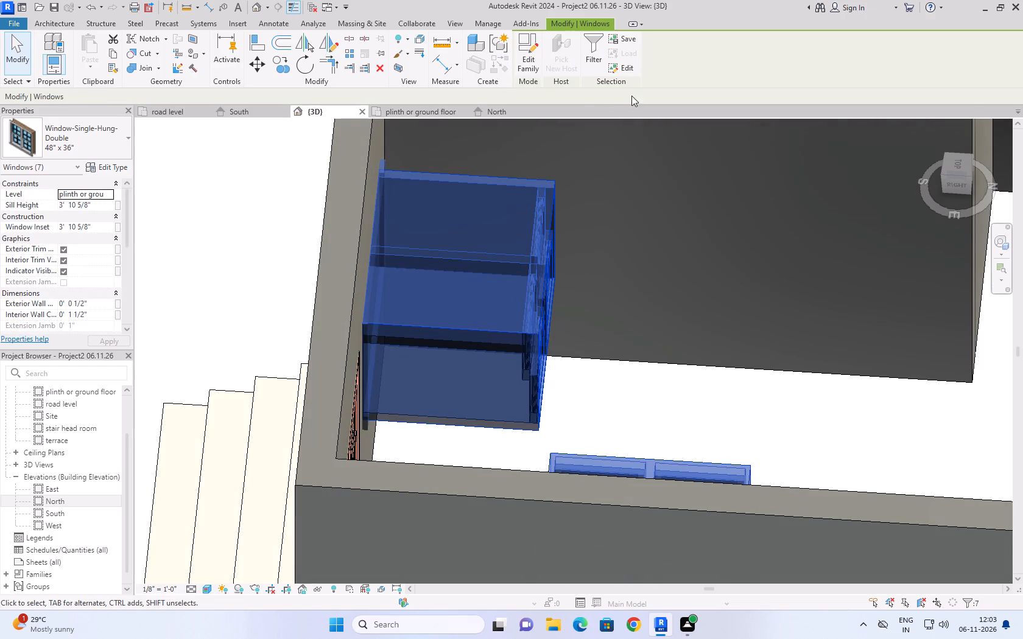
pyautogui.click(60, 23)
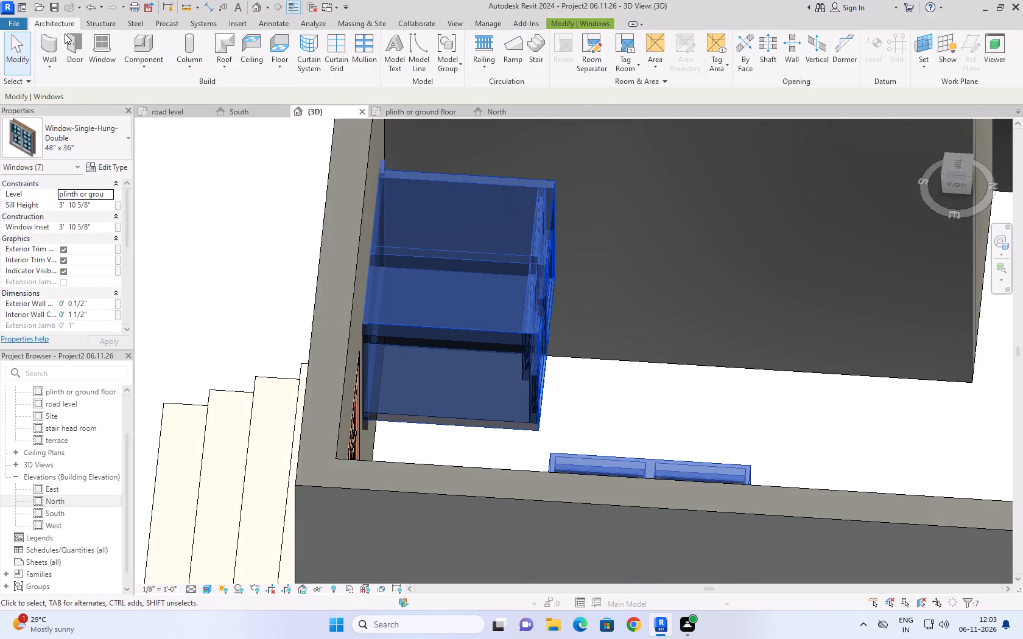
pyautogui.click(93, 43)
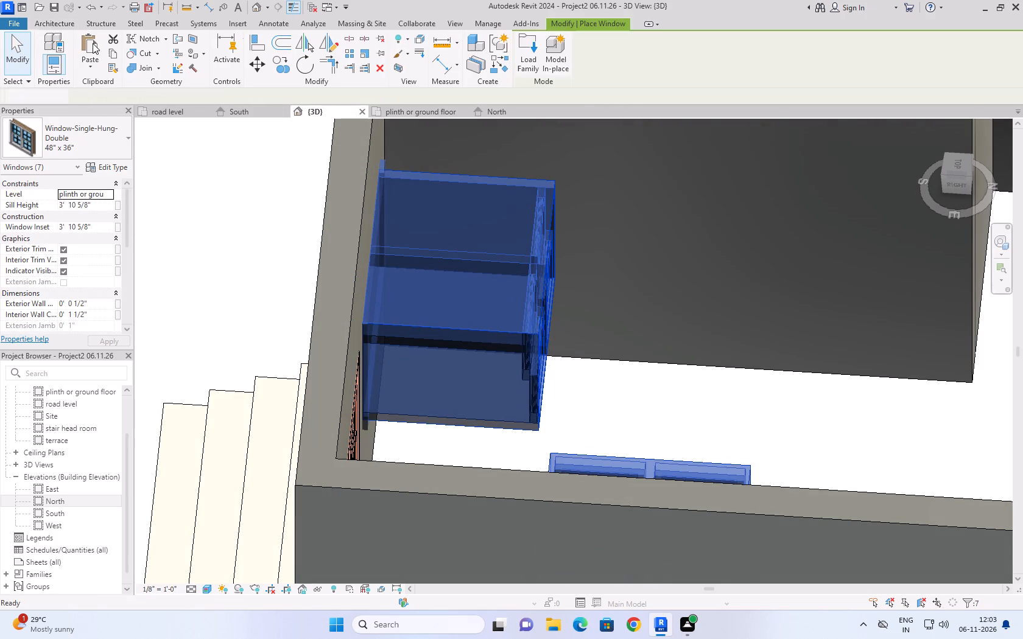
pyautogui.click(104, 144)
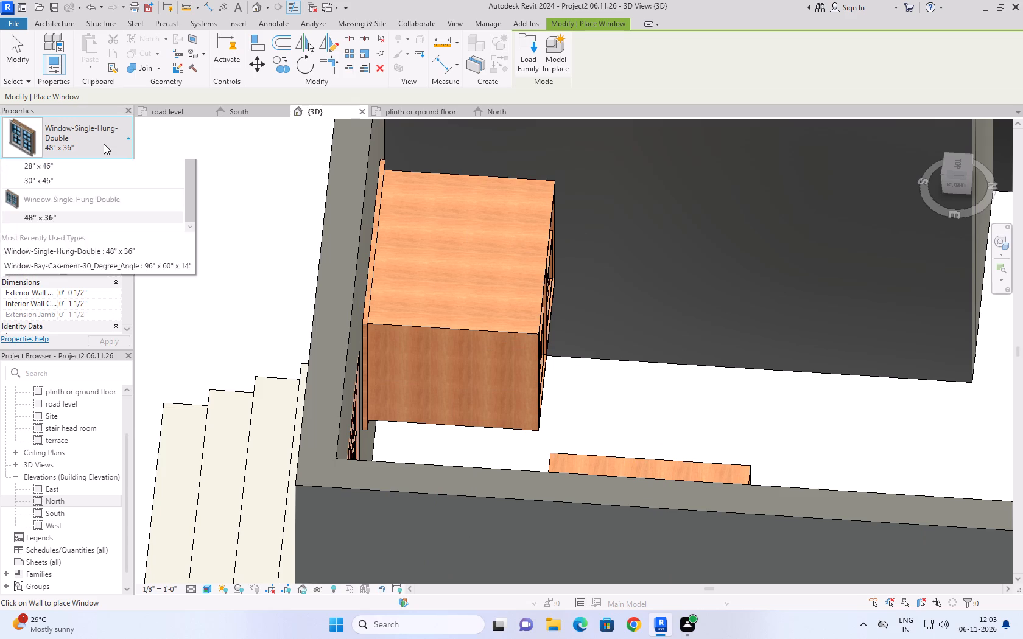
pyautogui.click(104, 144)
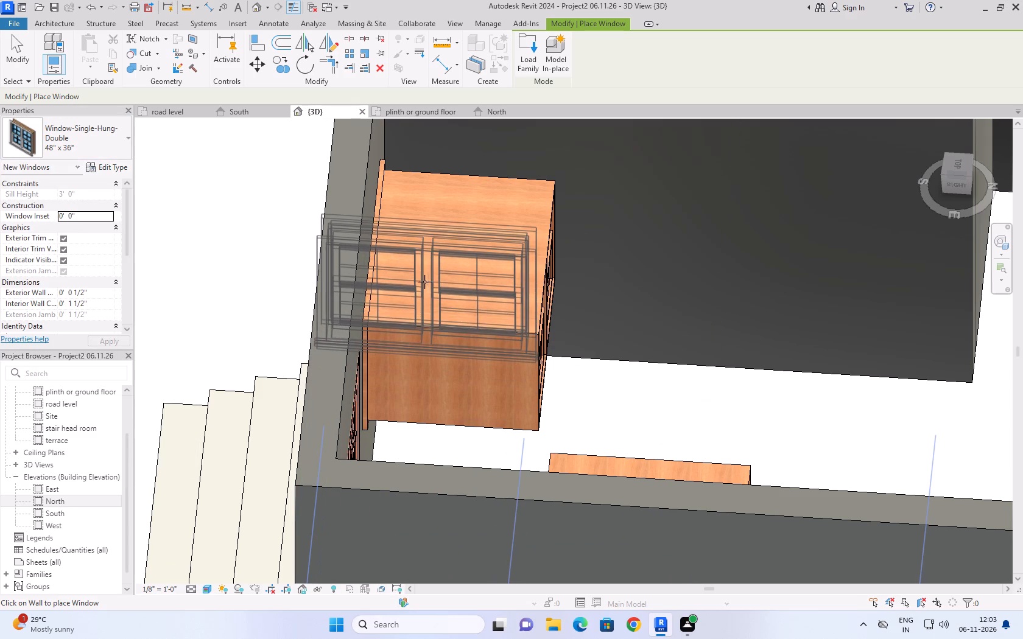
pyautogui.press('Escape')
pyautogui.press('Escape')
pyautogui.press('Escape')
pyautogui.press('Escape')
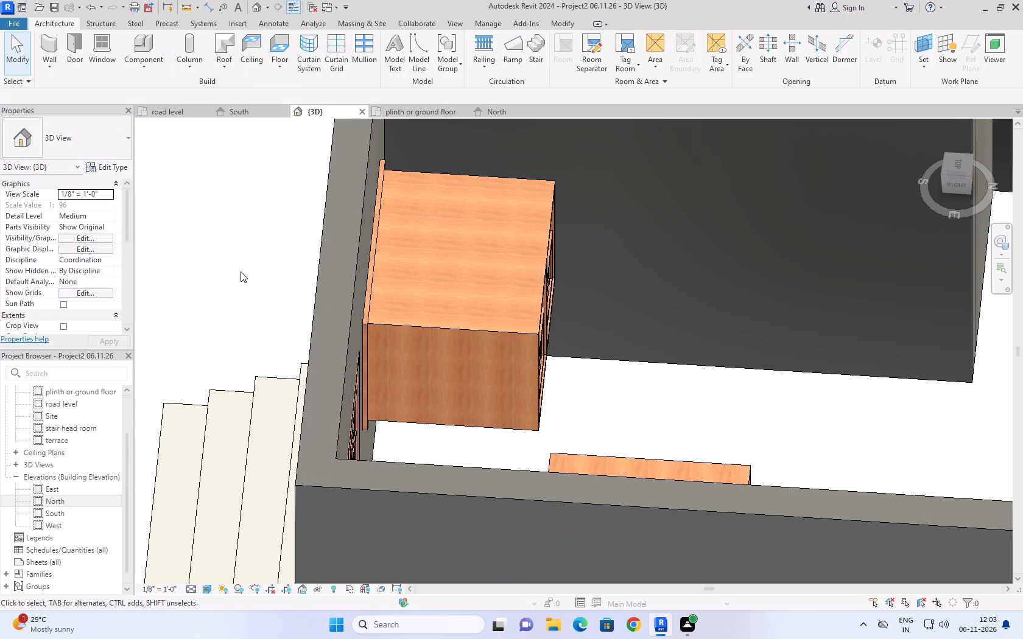
# Change all matching 48" x 36" single-hung double windows to the Window-Casement-Double 34" x 36" type.
pyautogui.click(443, 326)
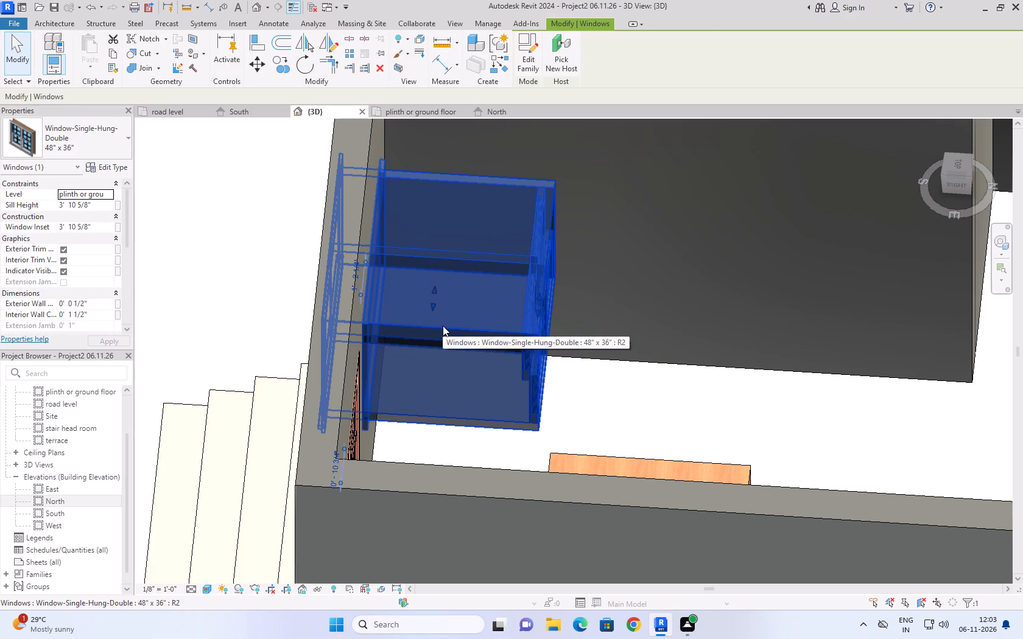
pyautogui.write('SA')
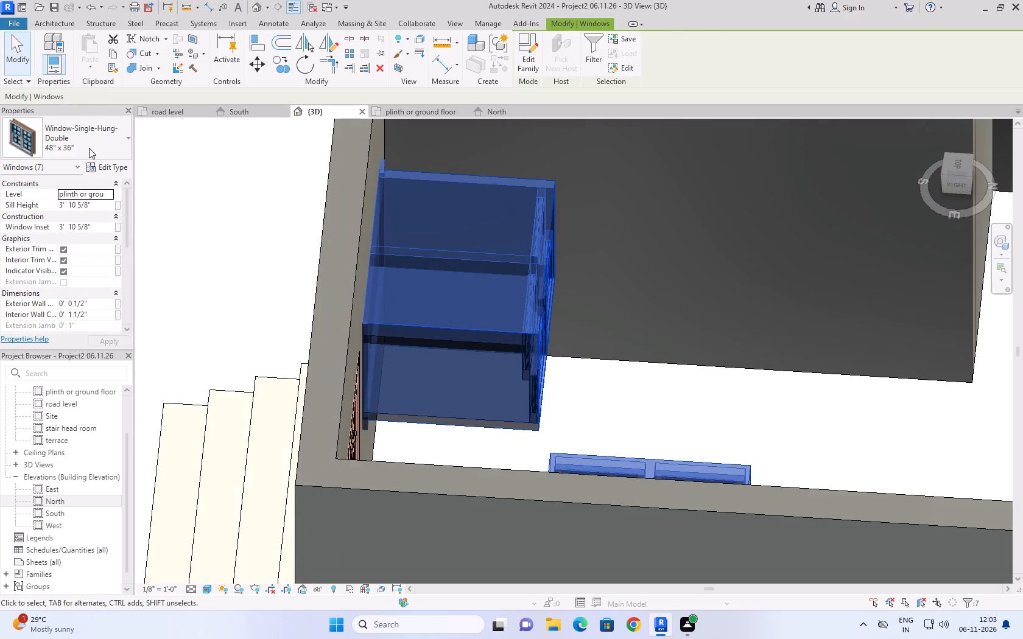
pyautogui.click(96, 124)
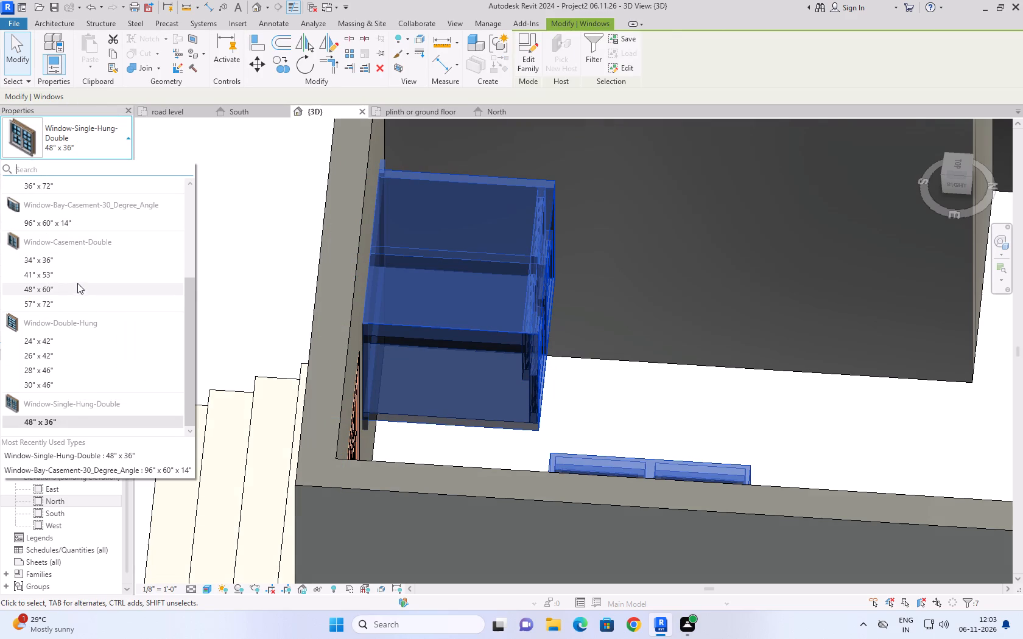
pyautogui.click(68, 261)
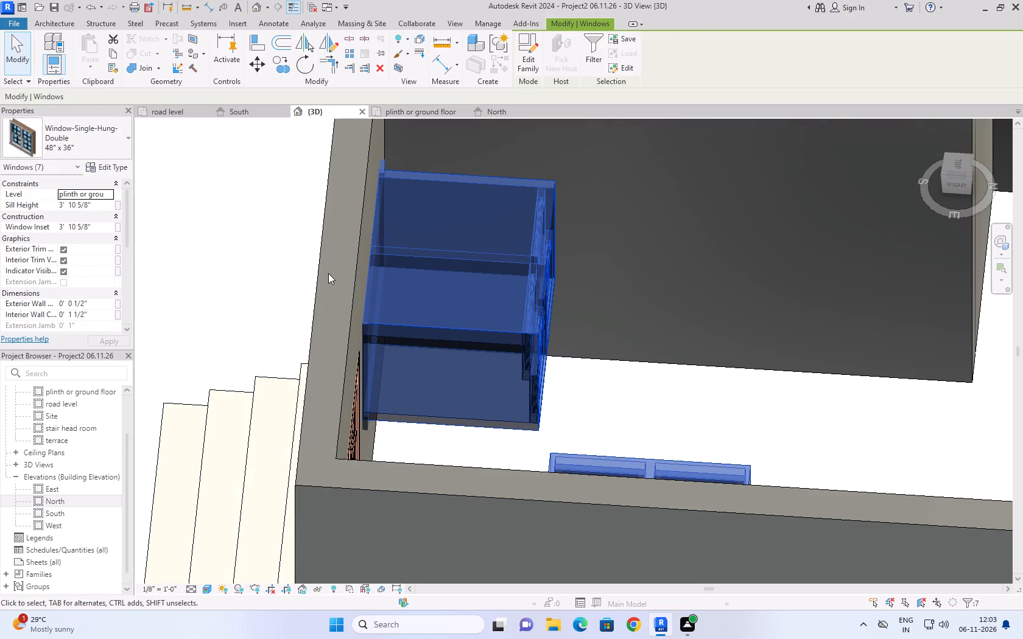
pyautogui.scroll(-4, 270, 206)
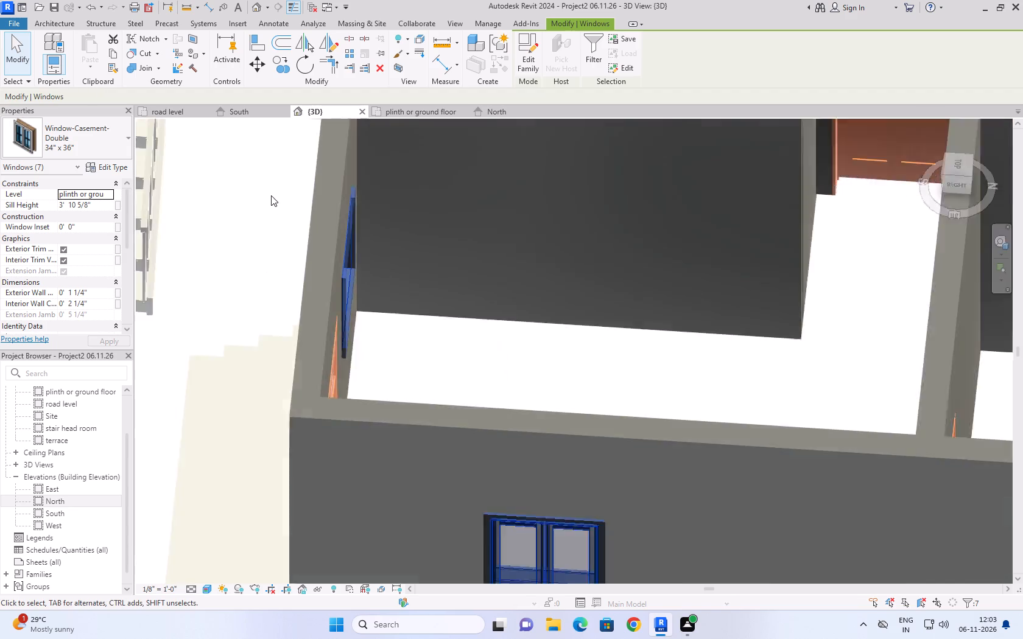
pyautogui.scroll(-4, 271, 195)
pyautogui.click(470, 495)
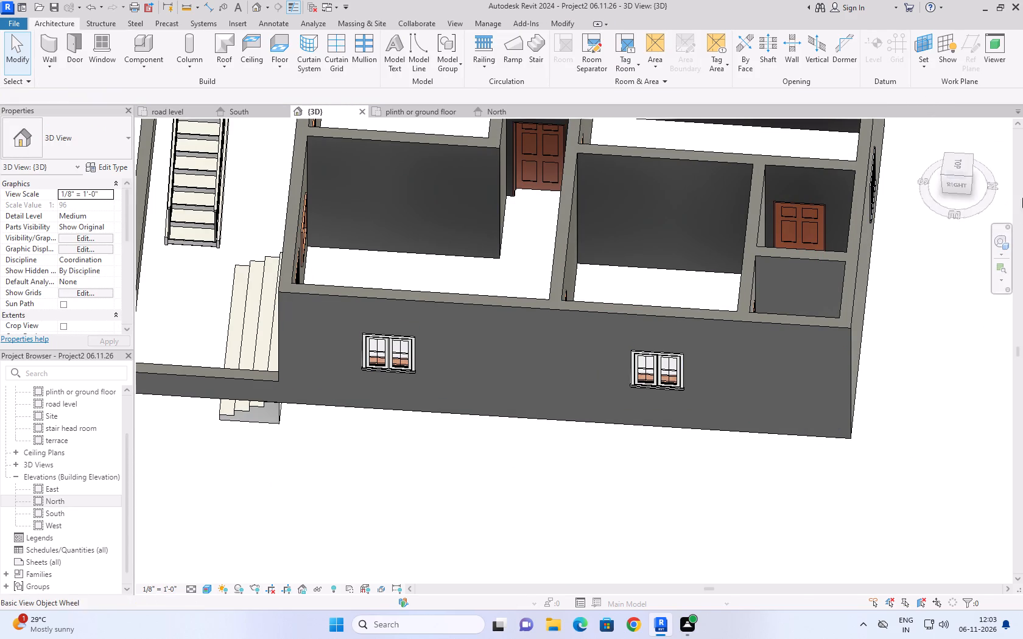
# Examine the casement windows around the house in an isometric 3D view and in the plinth or ground floor plan.
pyautogui.click(932, 128)
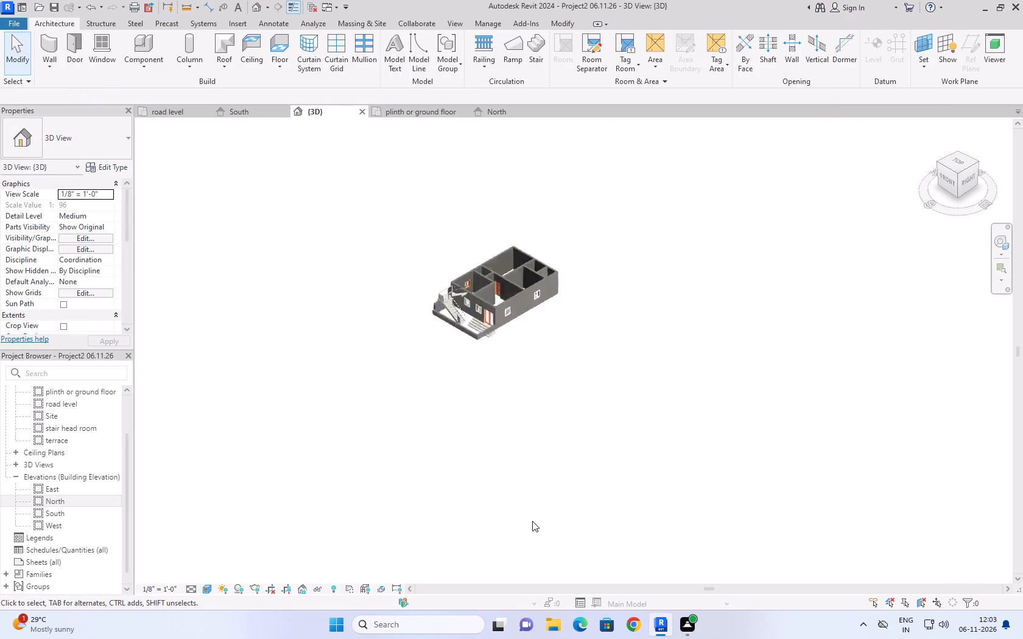
pyautogui.scroll(4, 861, 470)
pyautogui.scroll(8, 711, 431)
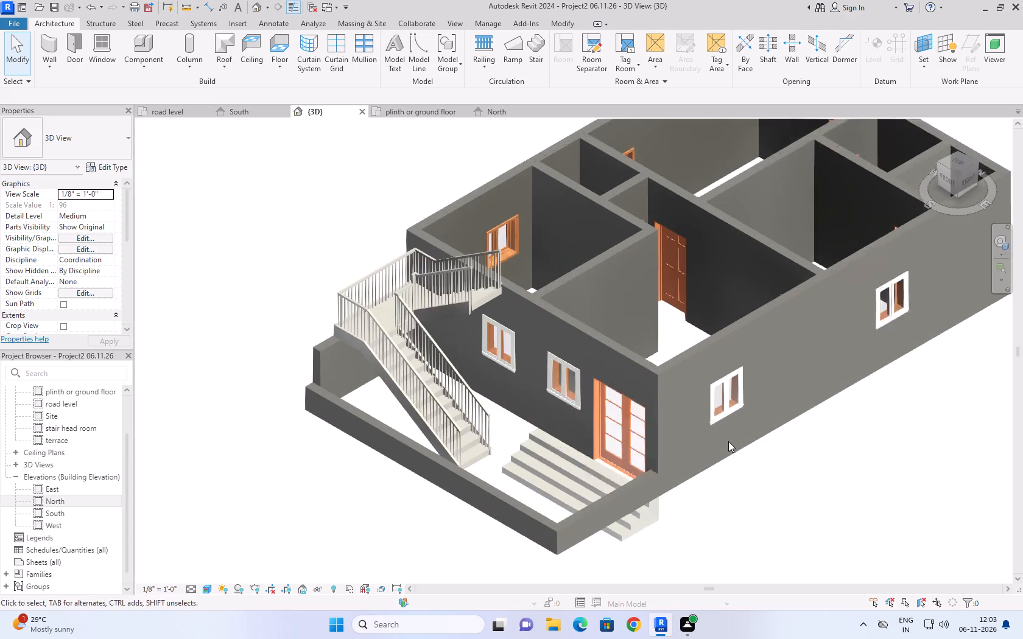
pyautogui.scroll(1, 728, 441)
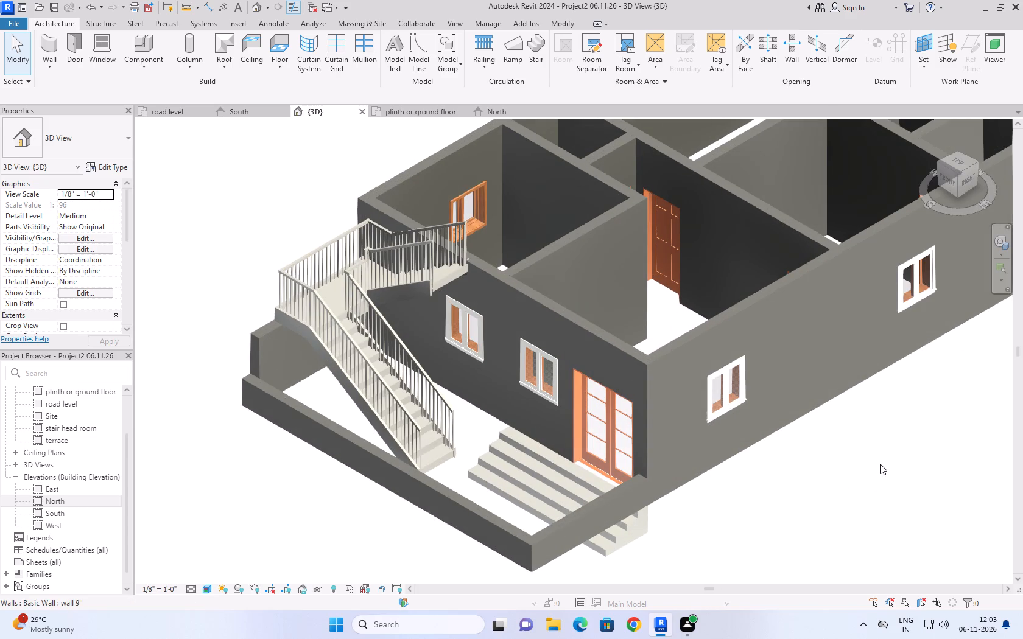
pyautogui.click(420, 106)
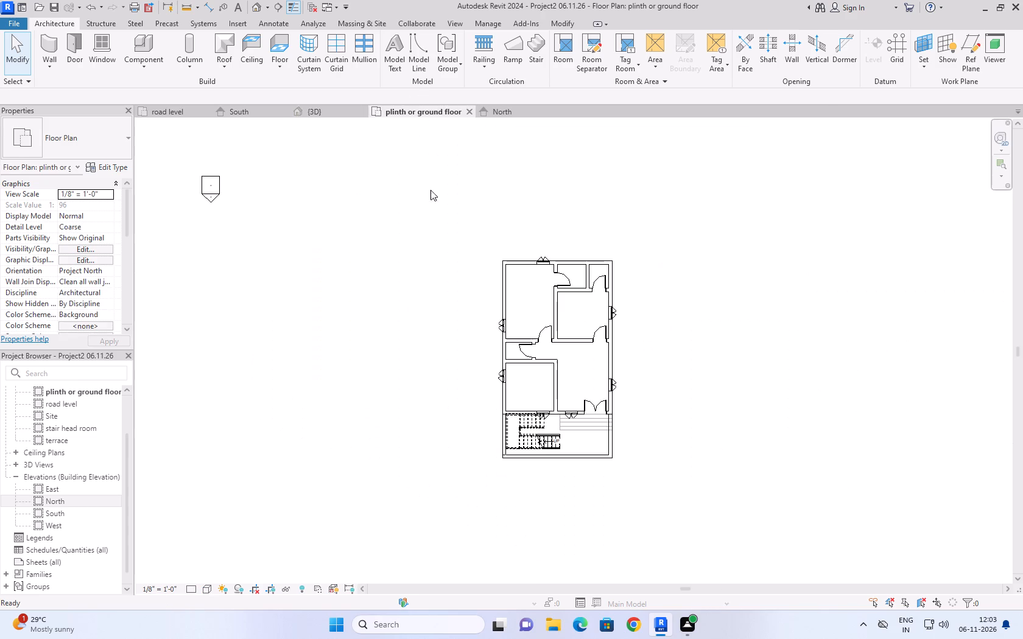
pyautogui.scroll(3, 692, 425)
pyautogui.scroll(-3, 686, 318)
pyautogui.scroll(4, 639, 418)
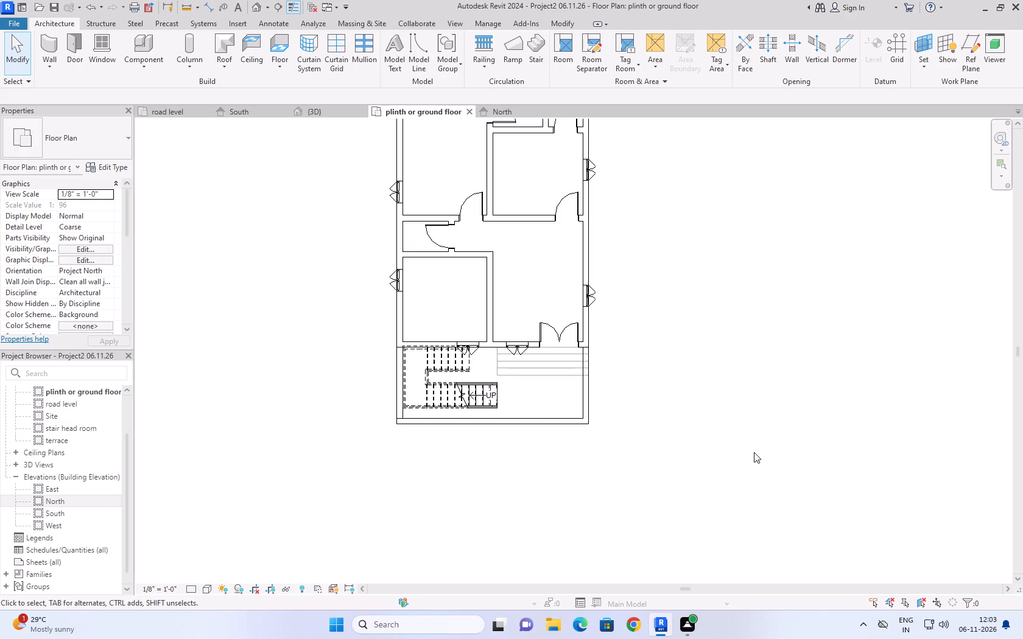
pyautogui.scroll(-5, 747, 454)
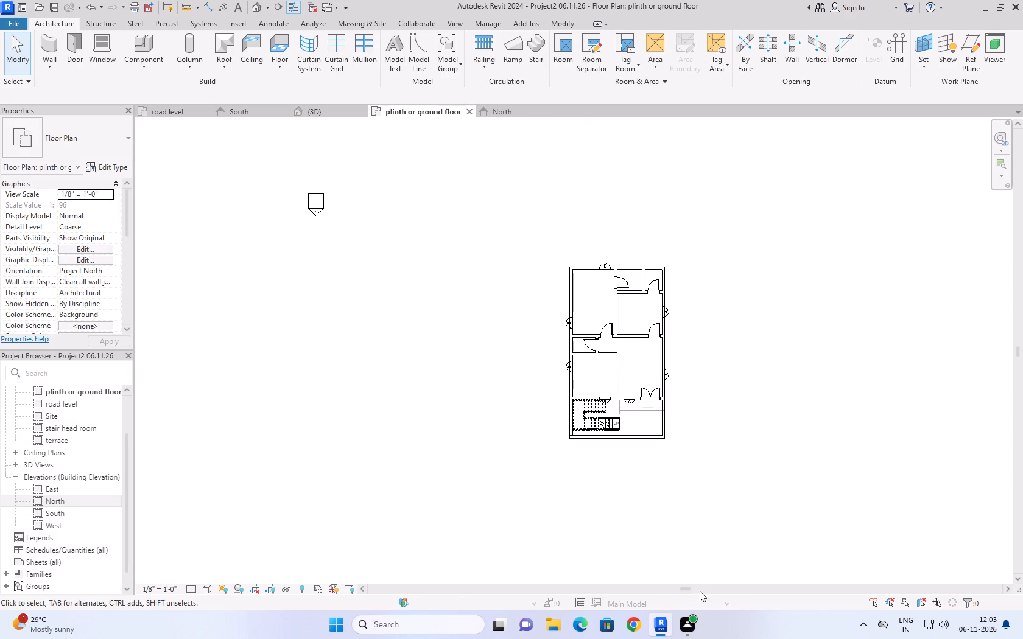
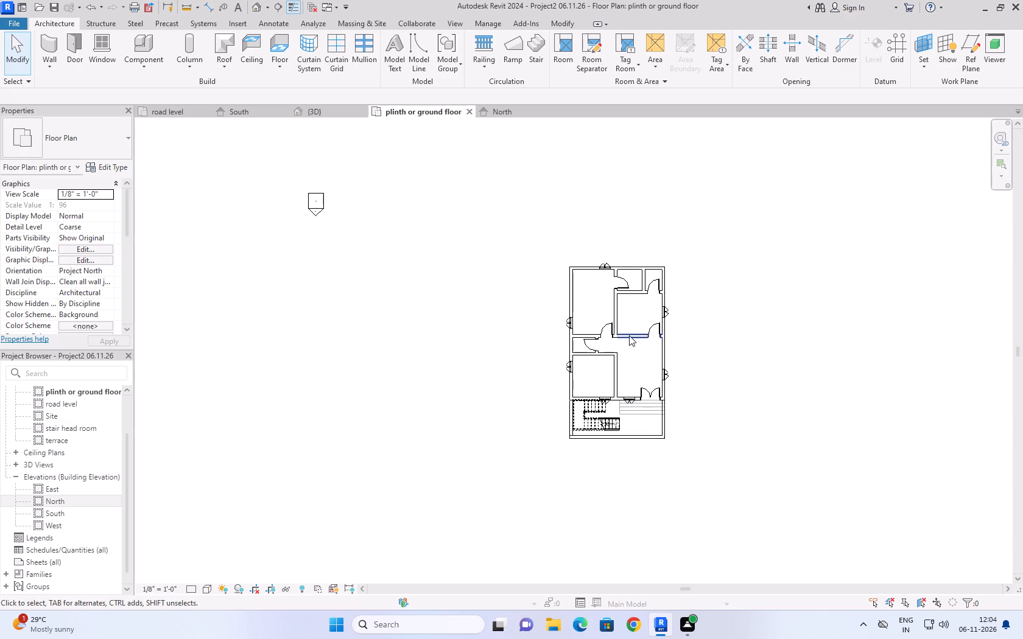
# Examine the road level floor plan, comparing the reference plan image with the modelled ground-floor layout.
pyautogui.scroll(2, 630, 346)
pyautogui.scroll(-5, 385, 306)
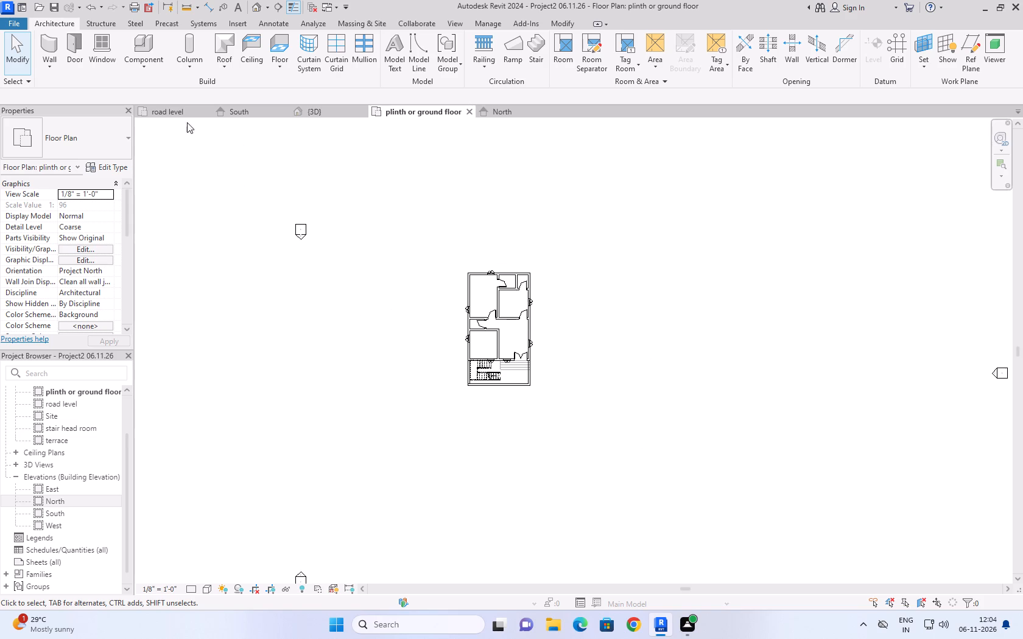
pyautogui.click(160, 113)
pyautogui.scroll(-5, 599, 382)
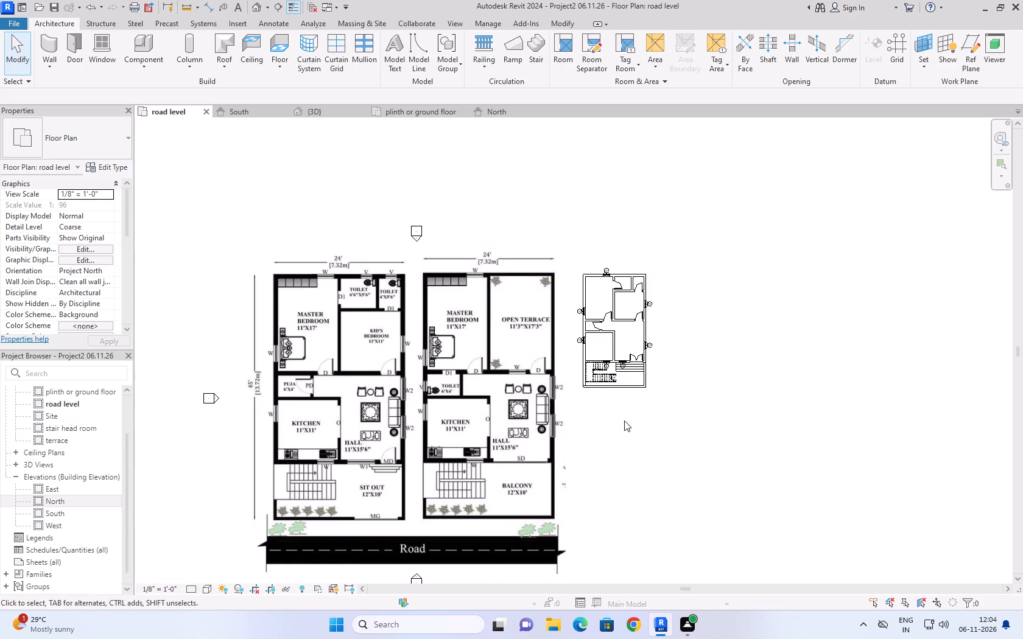
pyautogui.scroll(5, 594, 444)
pyautogui.scroll(-5, 620, 408)
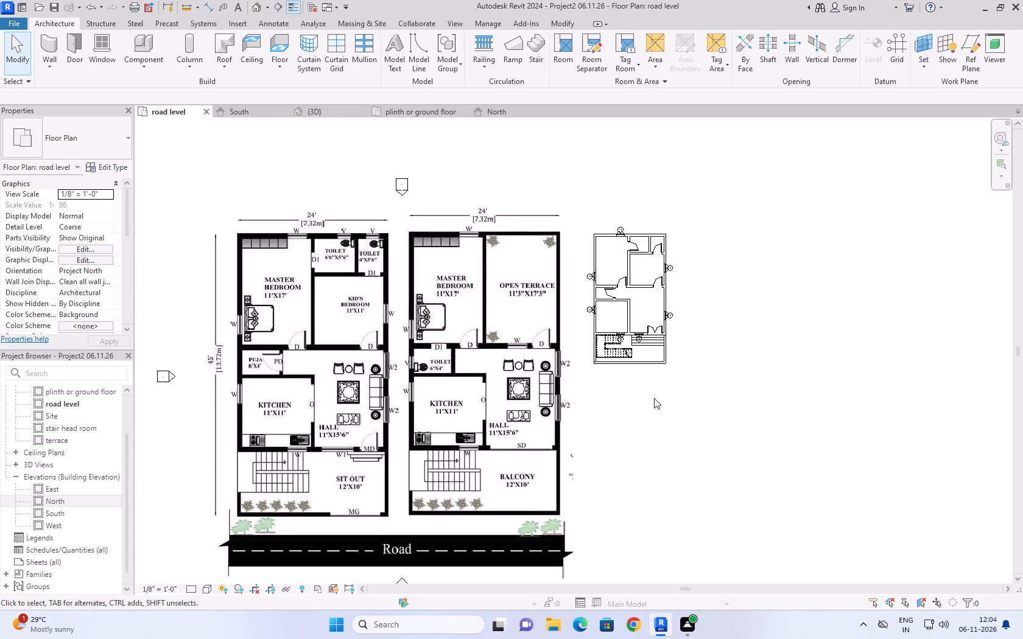
pyautogui.scroll(-2, 654, 398)
pyautogui.scroll(5, 553, 503)
pyautogui.scroll(-4, 527, 396)
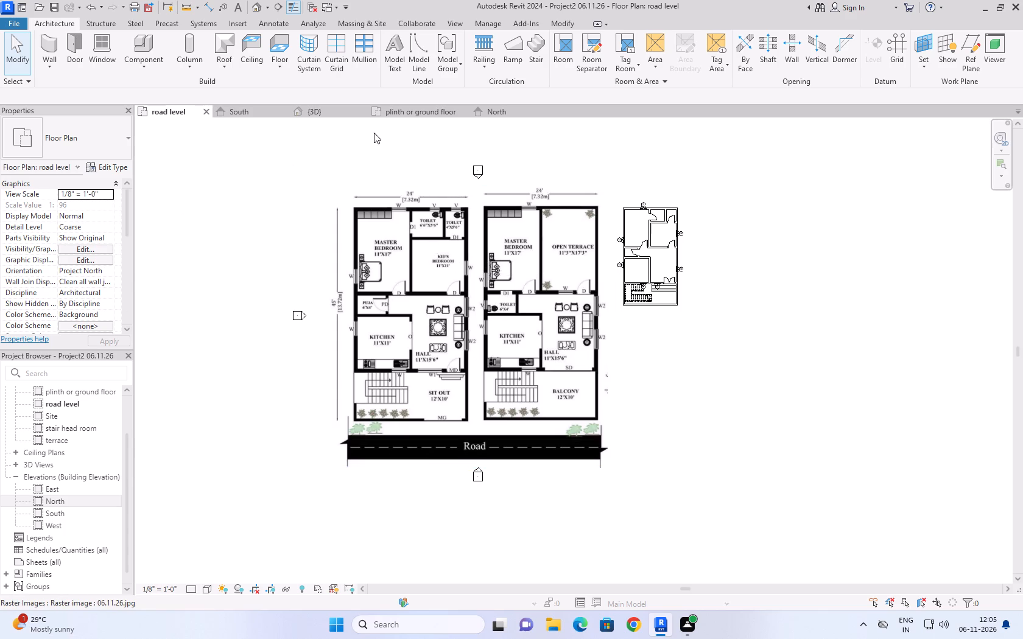
pyautogui.scroll(4, 451, 198)
pyautogui.scroll(2, 830, 217)
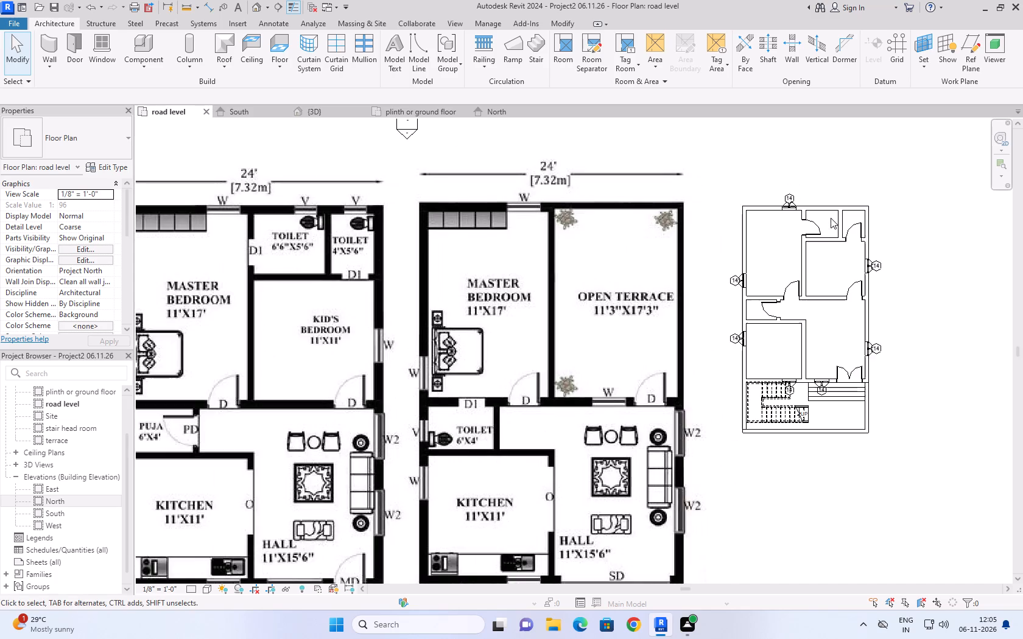
pyautogui.scroll(-3, 831, 218)
pyautogui.scroll(-3, 783, 267)
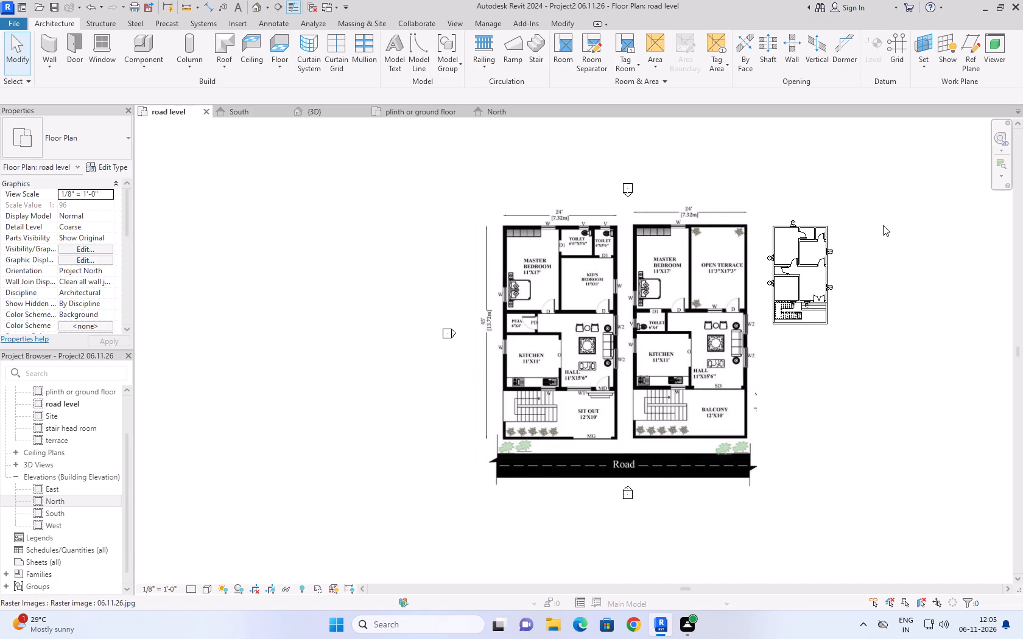
pyautogui.scroll(4, 818, 287)
pyautogui.scroll(4, 739, 285)
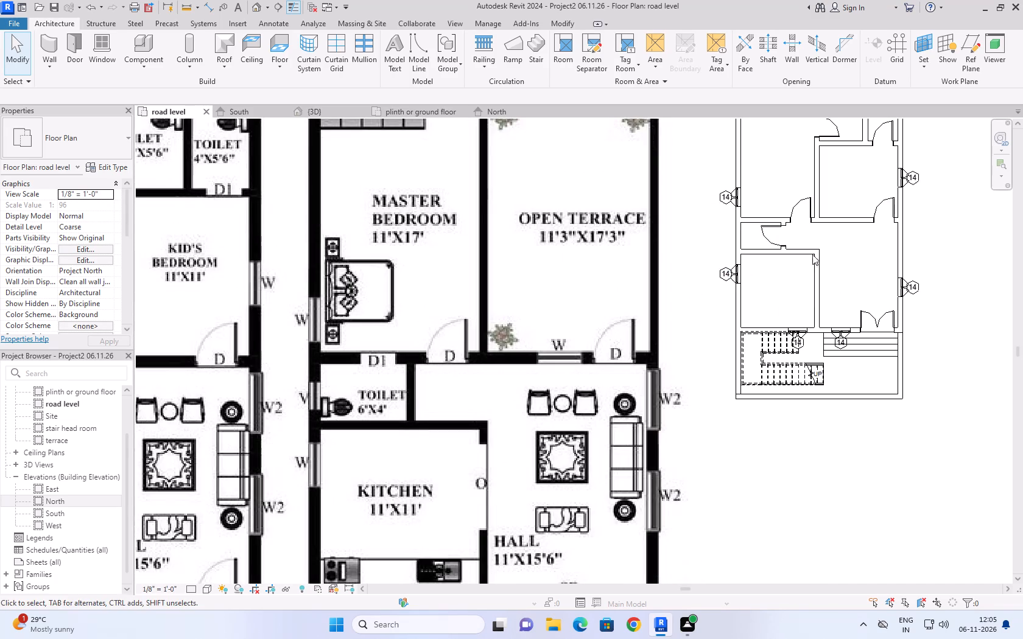
pyautogui.scroll(-3, 745, 394)
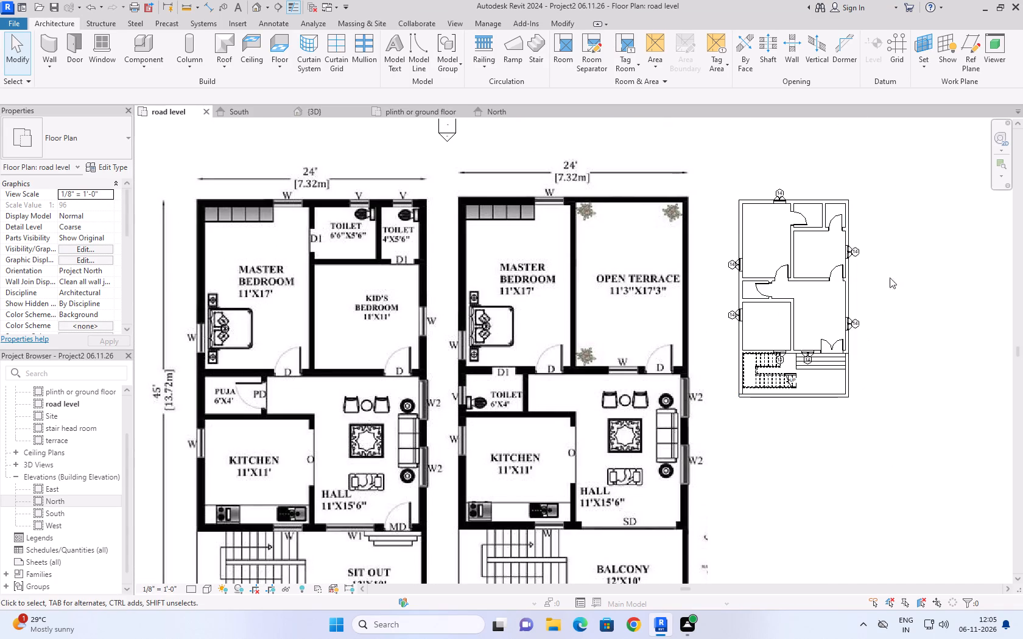
# Create a Rentable area plan for the plinth or ground floor level, with automatic area boundary lines on the external walls.
pyautogui.click(658, 51)
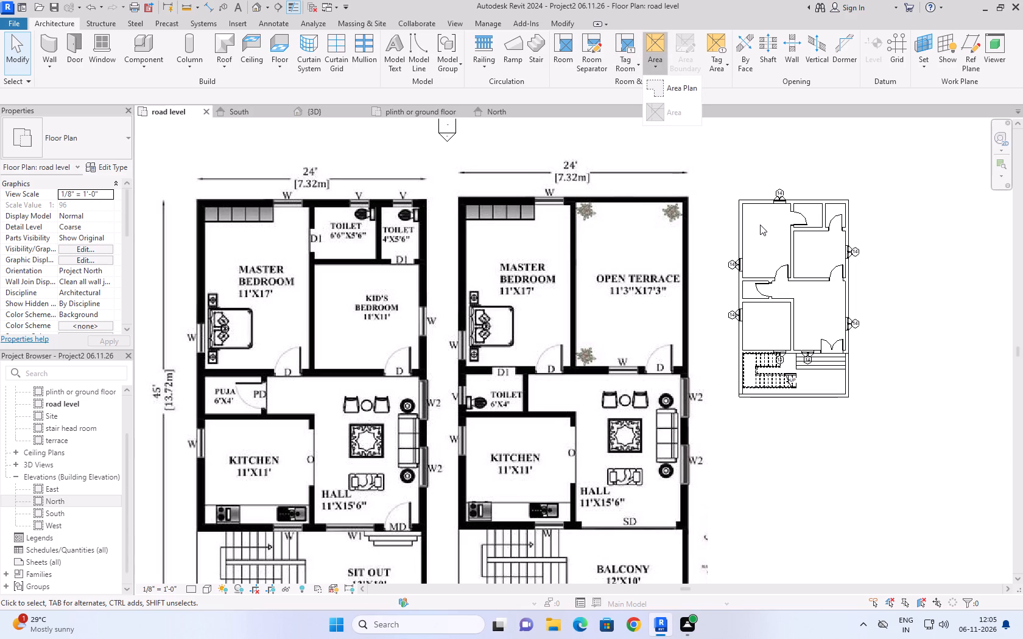
pyautogui.click(679, 94)
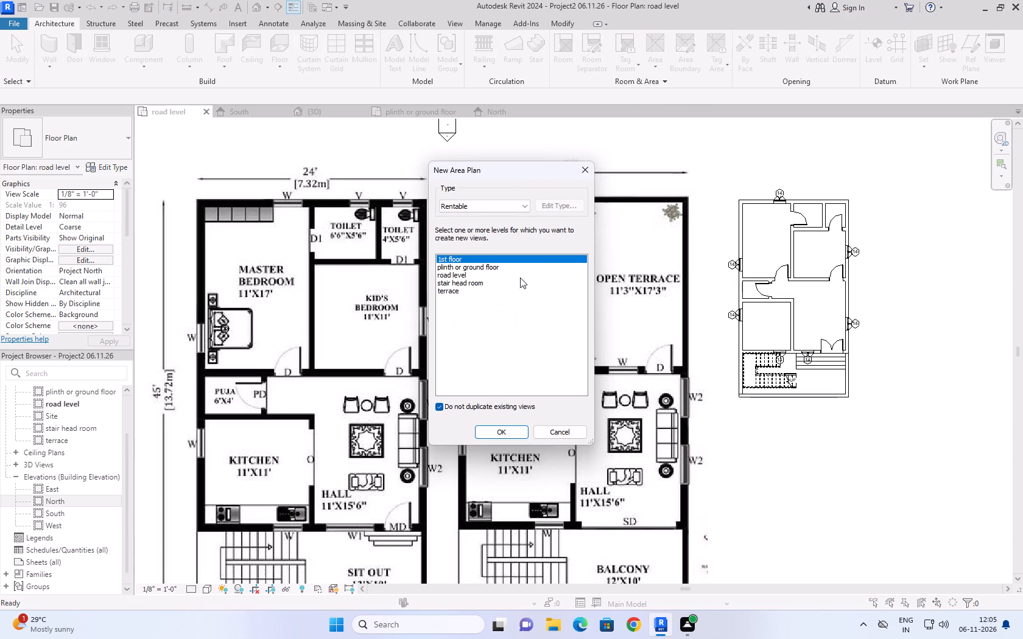
pyautogui.click(476, 268)
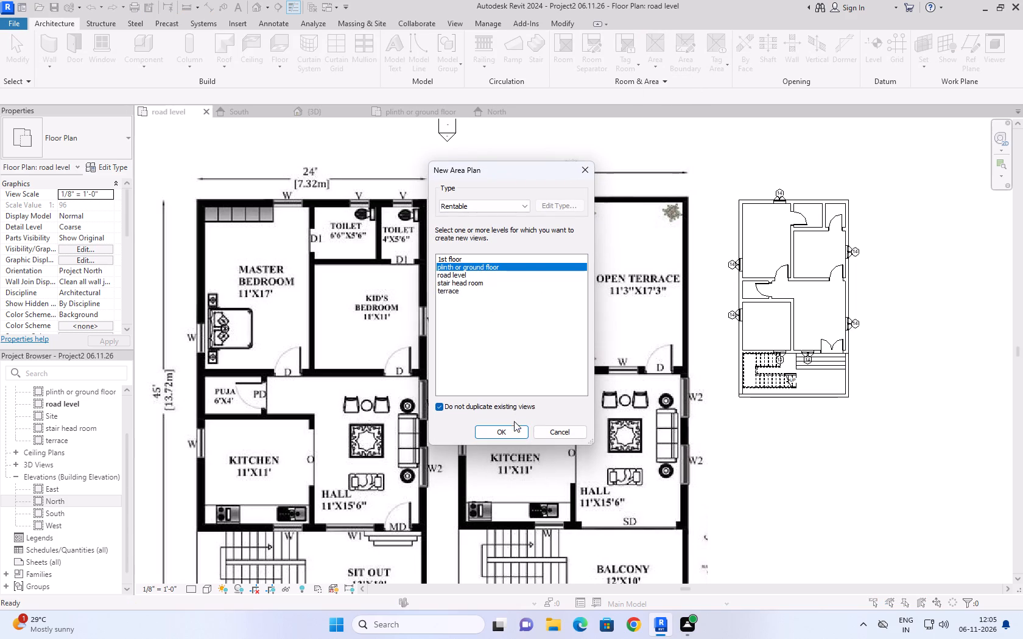
pyautogui.click(515, 427)
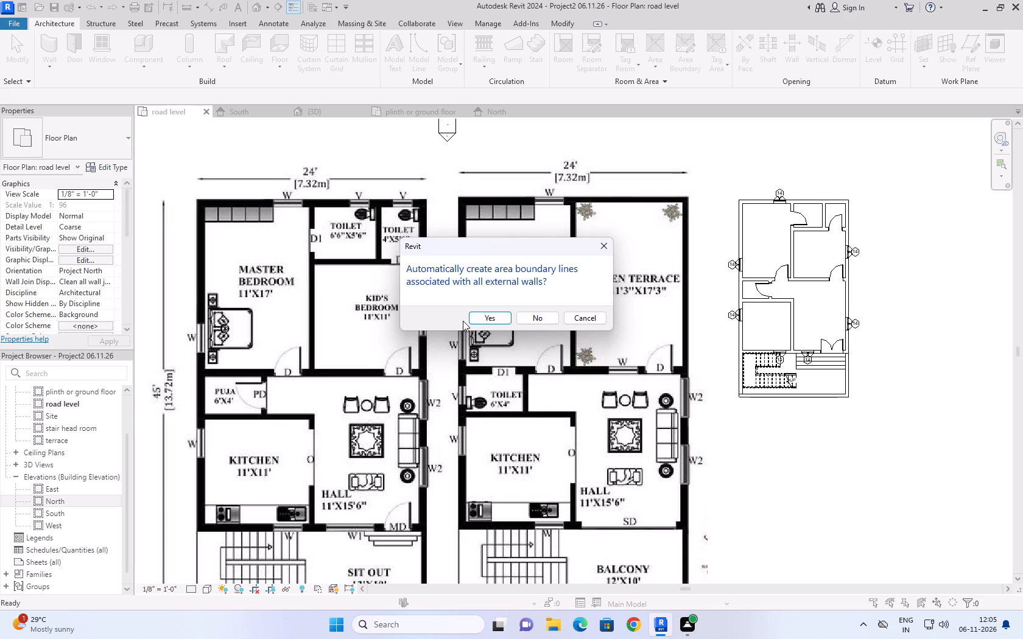
pyautogui.click(493, 321)
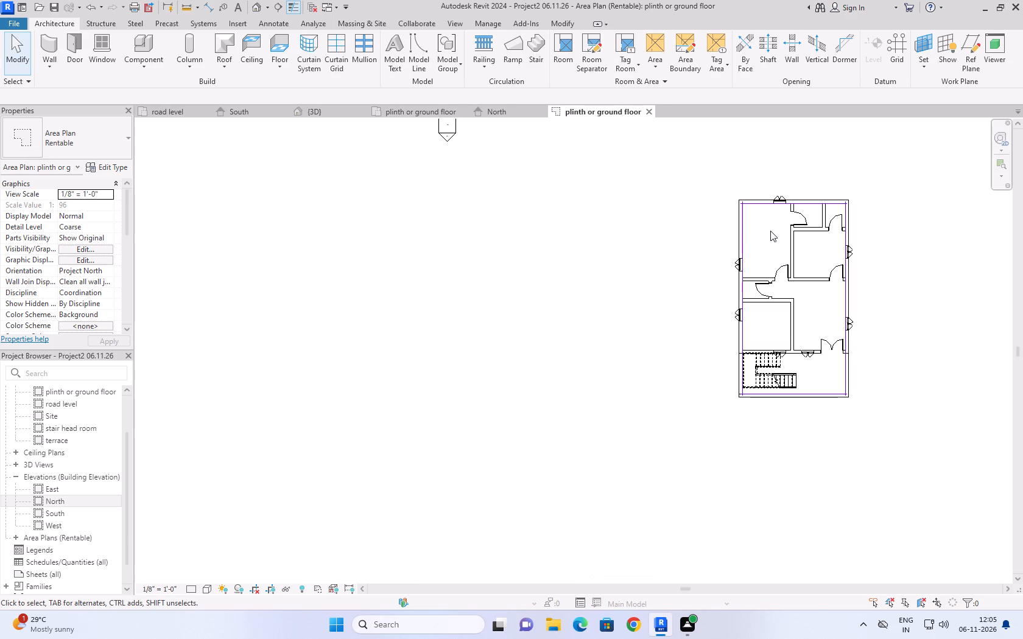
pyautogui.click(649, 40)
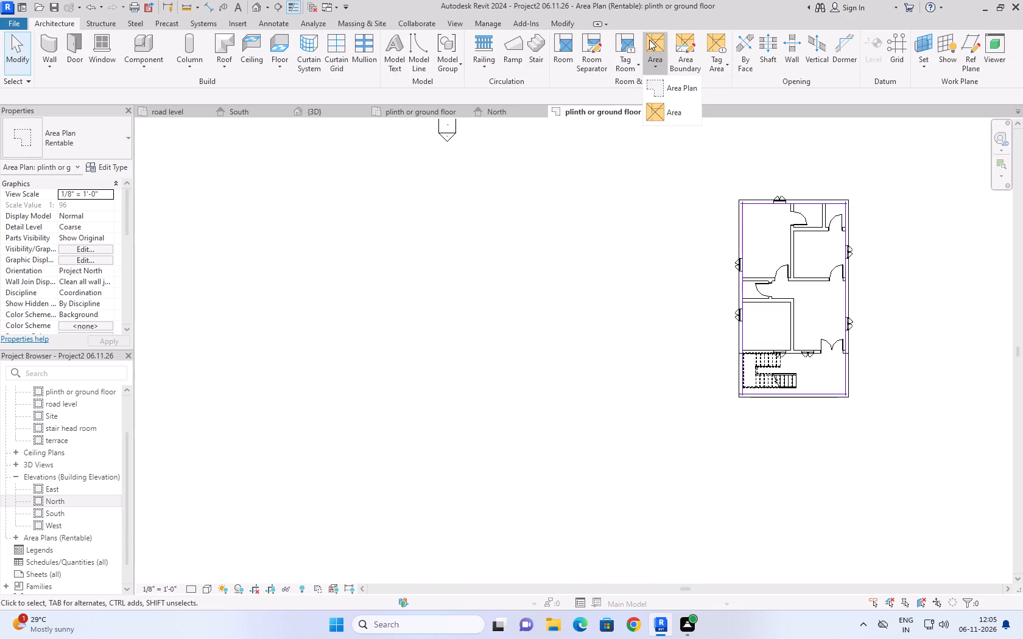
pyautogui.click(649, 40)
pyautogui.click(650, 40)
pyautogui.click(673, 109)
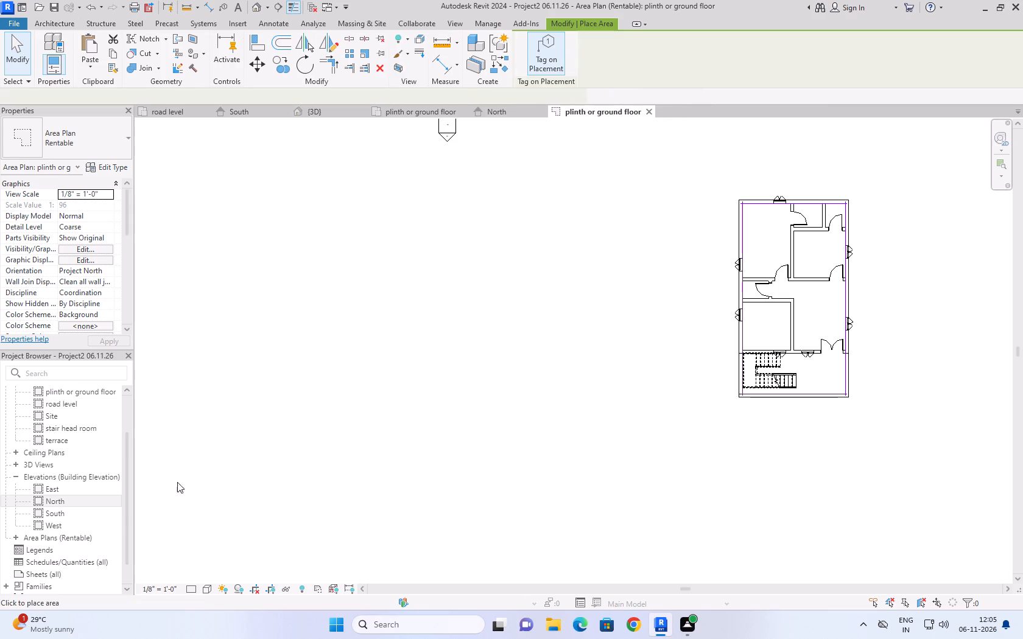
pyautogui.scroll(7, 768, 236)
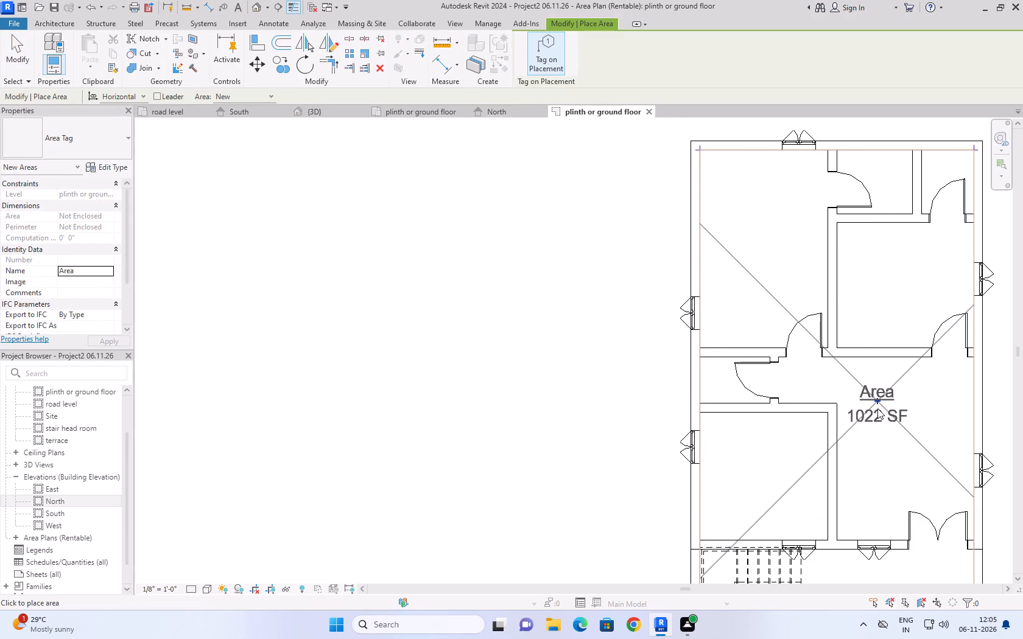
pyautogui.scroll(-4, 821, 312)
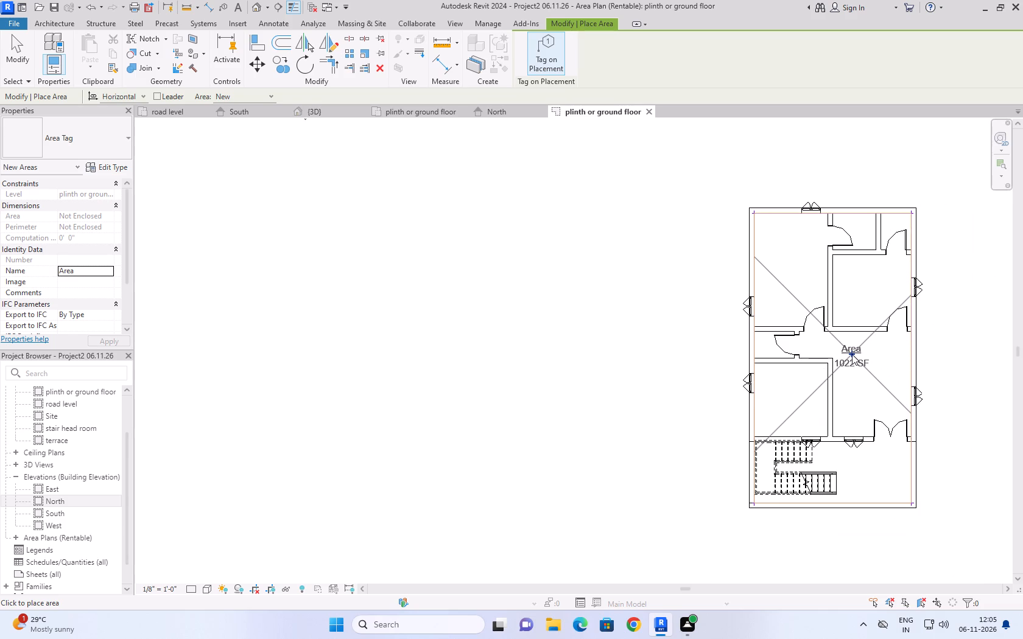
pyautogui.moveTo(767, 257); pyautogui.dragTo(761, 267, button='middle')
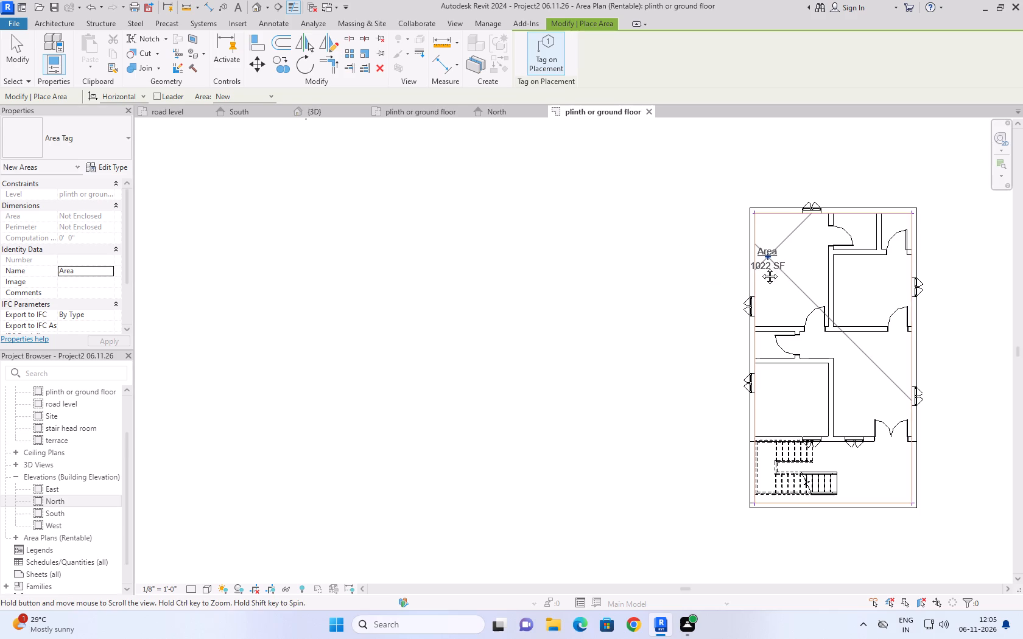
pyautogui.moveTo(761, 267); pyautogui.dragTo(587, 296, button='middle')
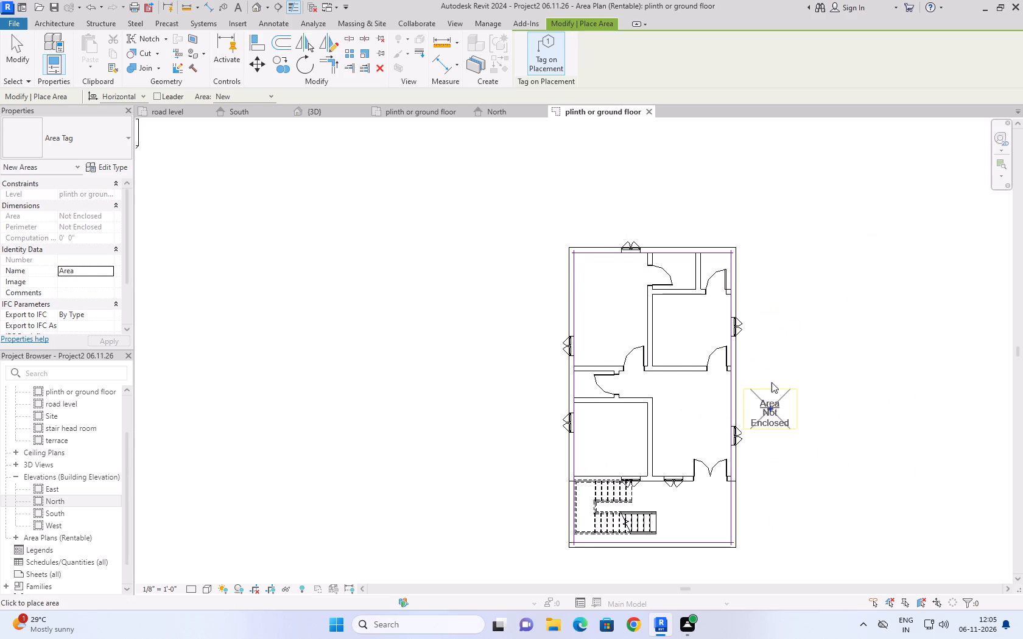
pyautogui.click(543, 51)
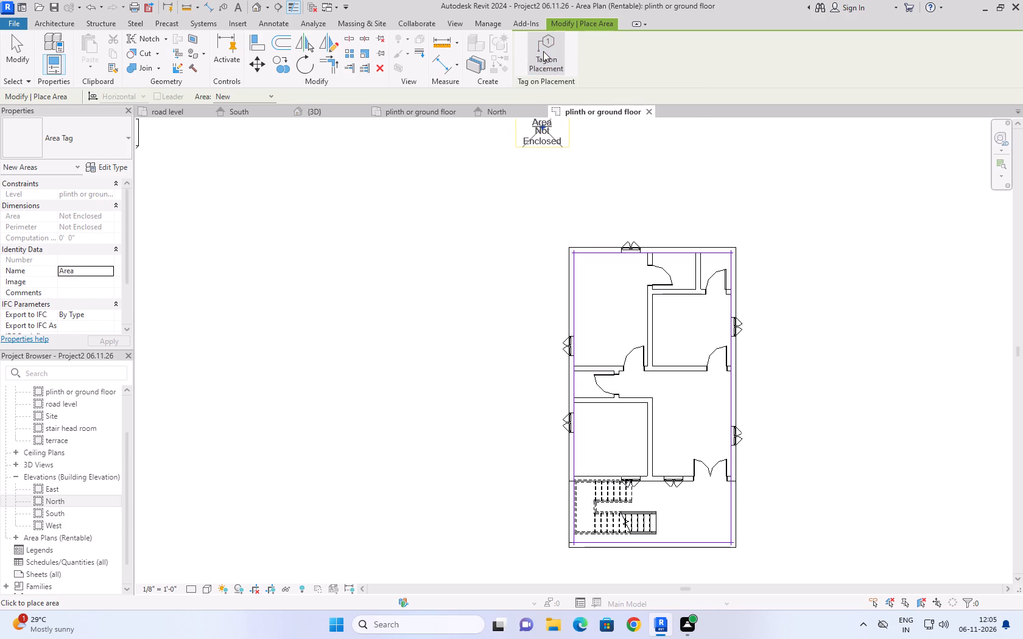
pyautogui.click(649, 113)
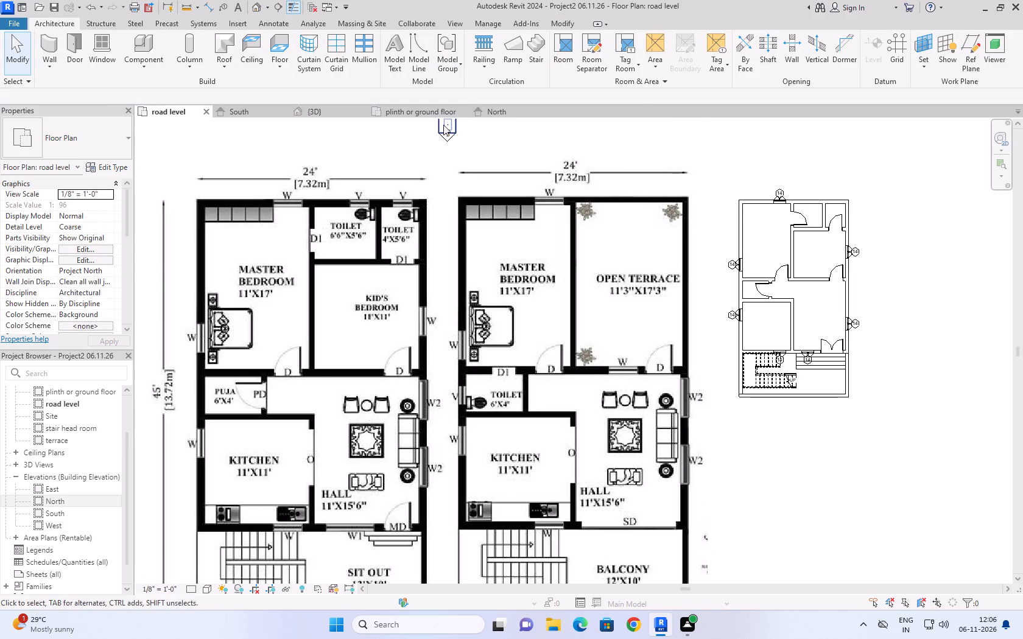
# Examine the plinth or ground floor plan, including its rooms, doors, staircase and entrance steps.
pyautogui.click(415, 111)
pyautogui.scroll(6, 490, 410)
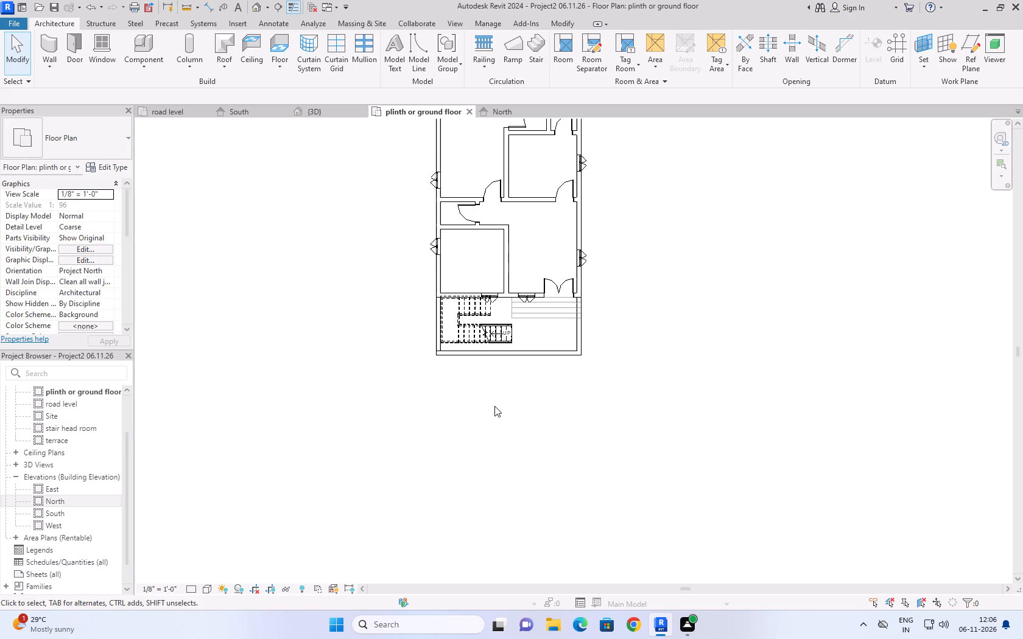
pyautogui.moveTo(495, 403); pyautogui.dragTo(420, 460, button='middle')
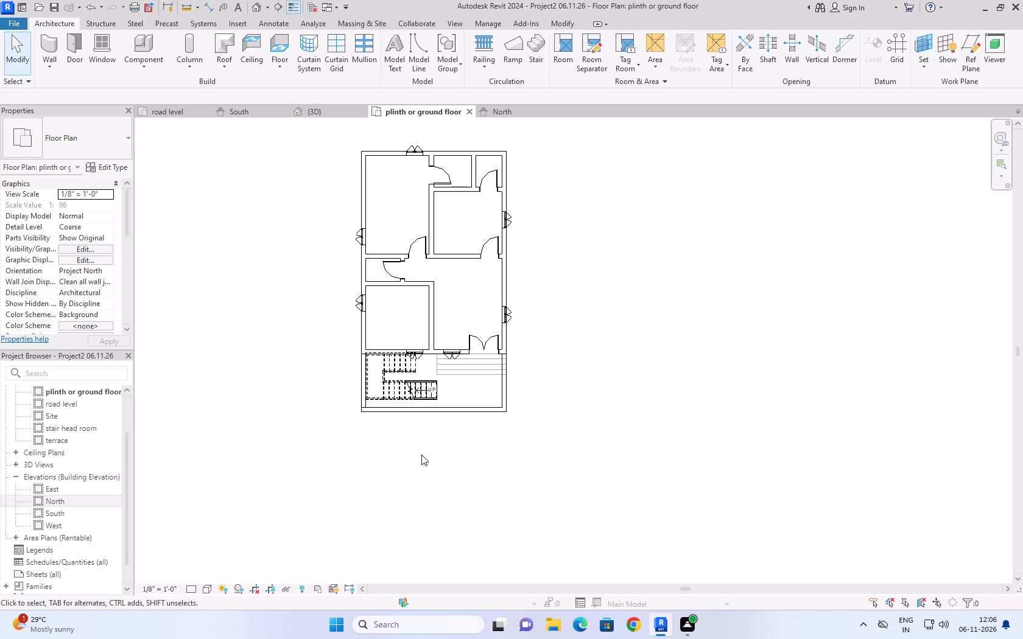
pyautogui.scroll(-2, 423, 455)
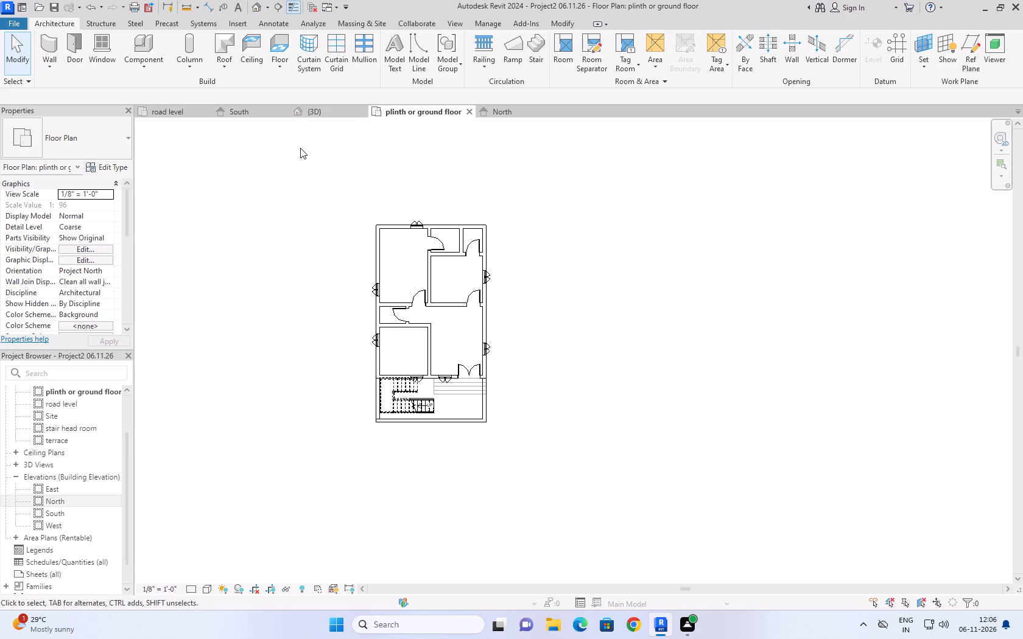
pyautogui.scroll(-2, 412, 385)
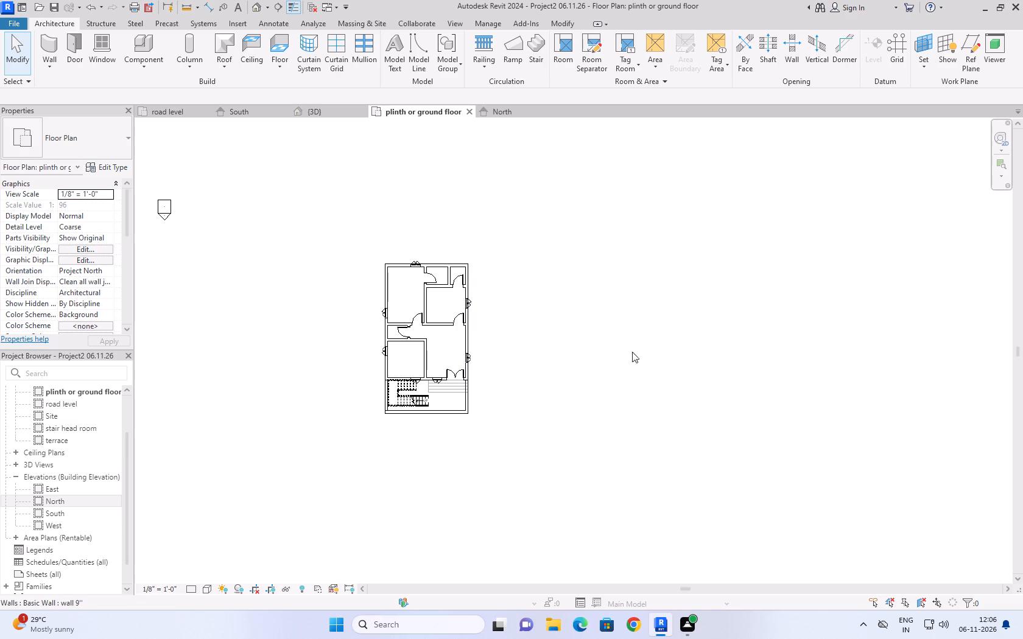
pyautogui.scroll(4, 452, 379)
pyautogui.click(457, 319)
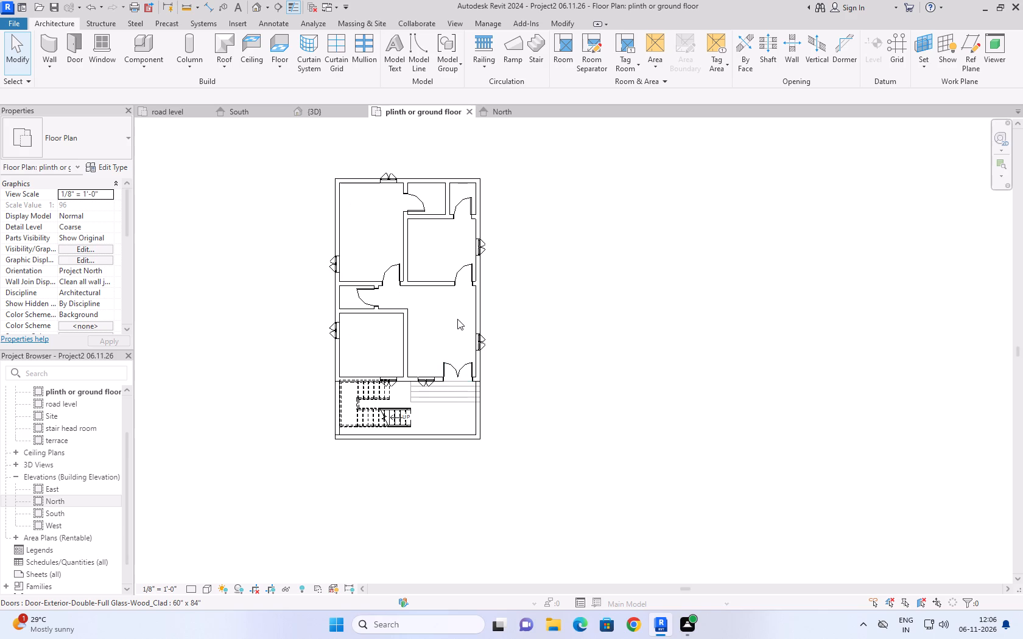
pyautogui.scroll(5, 434, 391)
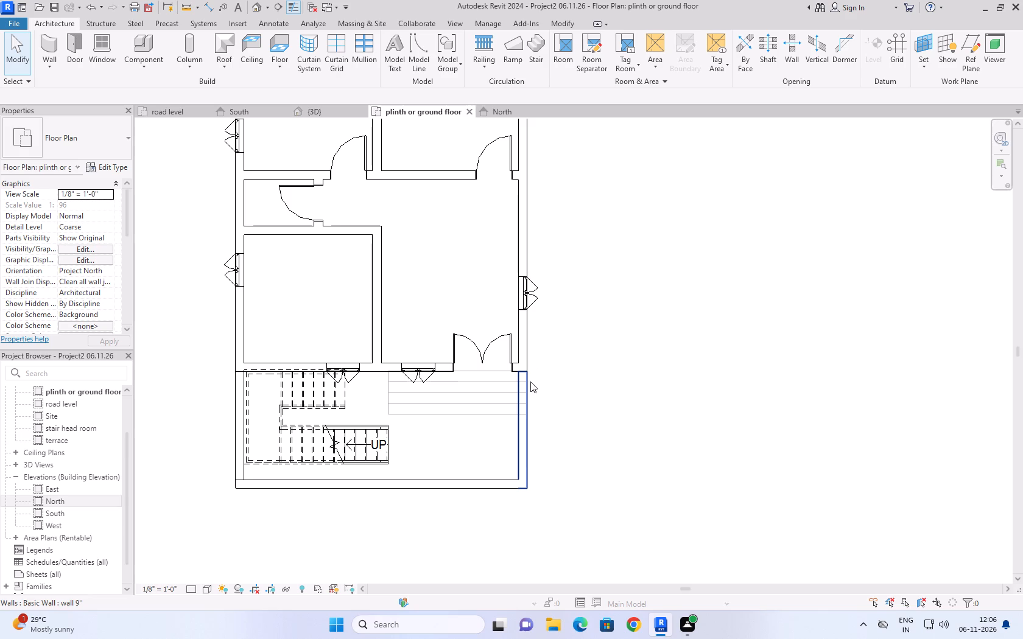
pyautogui.click(606, 338)
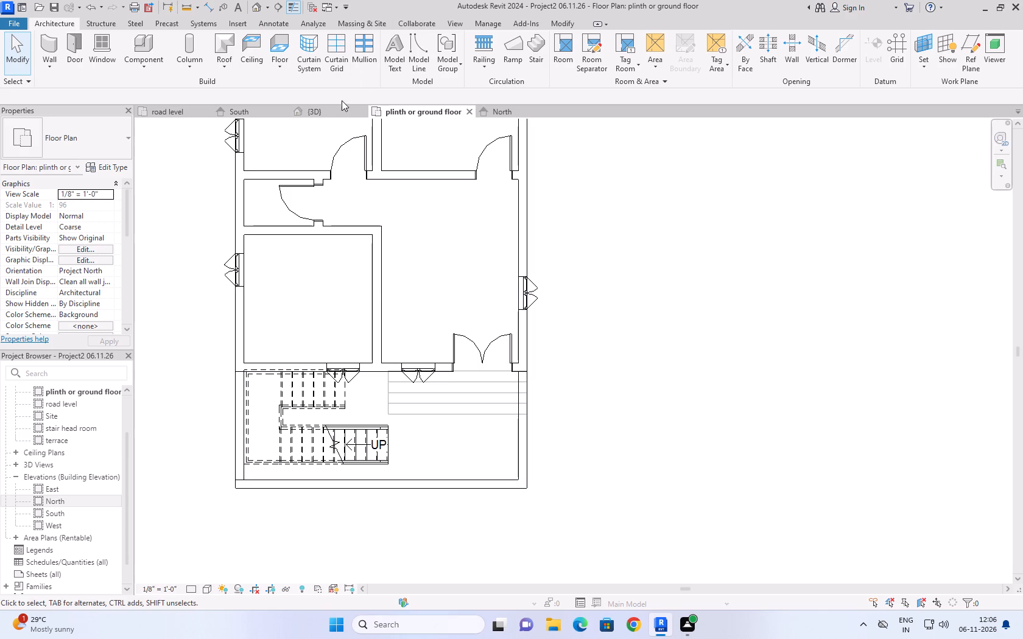
# Inspect the house in the 3D view, including the walls, openings, external staircase and entrance steps.
pyautogui.click(336, 111)
pyautogui.scroll(-3, 504, 231)
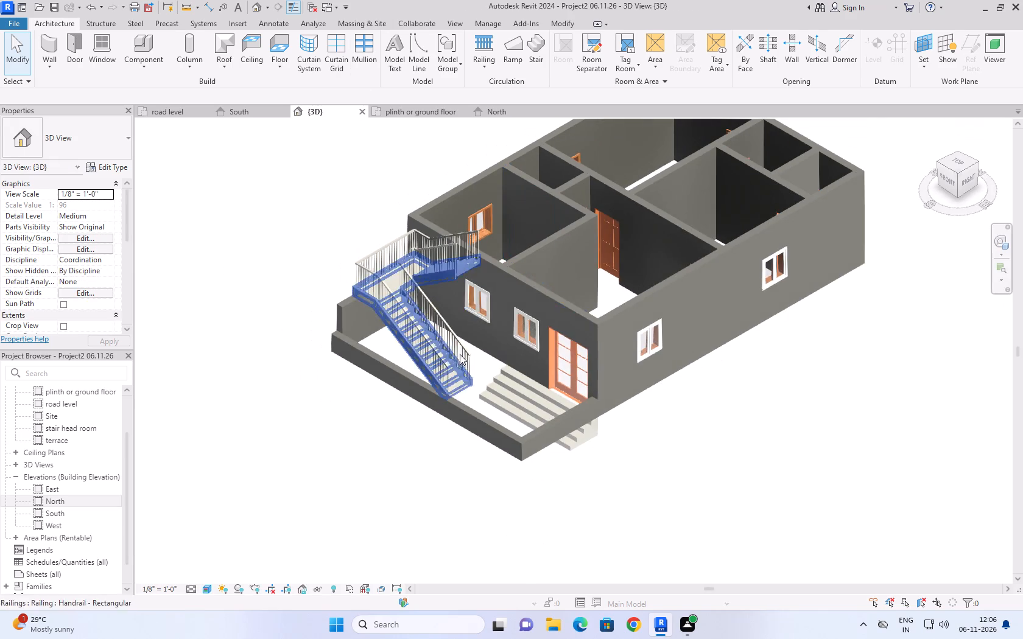
pyautogui.moveTo(495, 312); pyautogui.dragTo(290, 421, button='middle')
pyautogui.scroll(4, 386, 378)
pyautogui.scroll(-2, 396, 365)
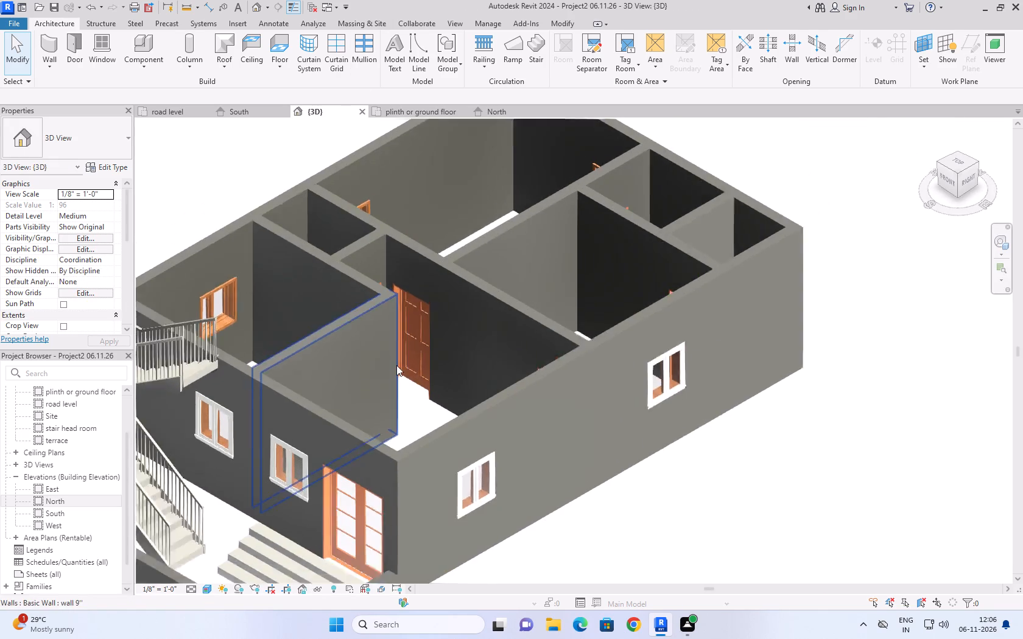
pyautogui.scroll(-3, 396, 365)
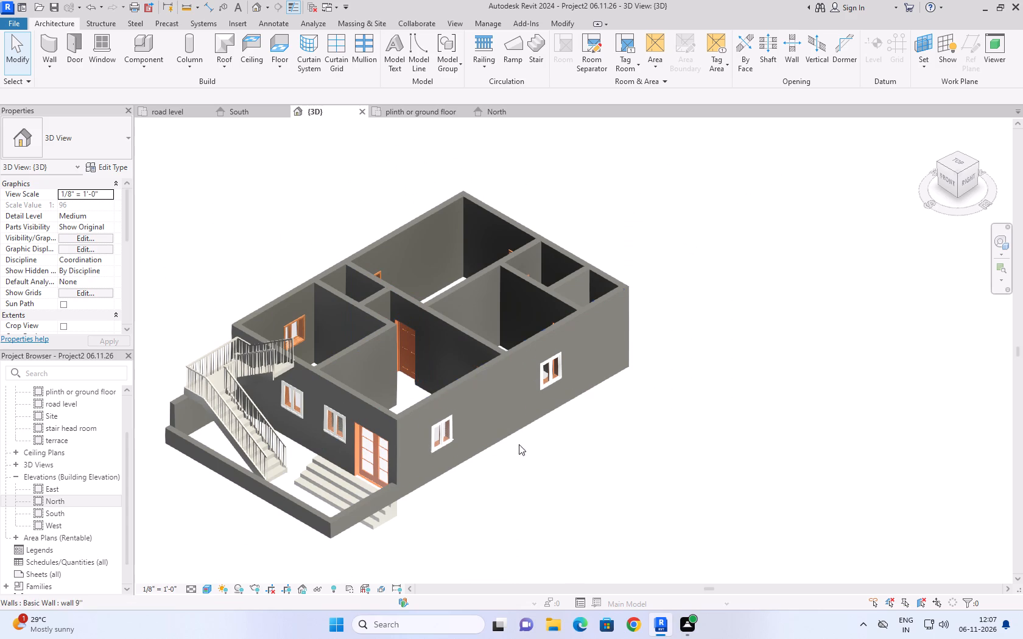
pyautogui.scroll(-3, 630, 403)
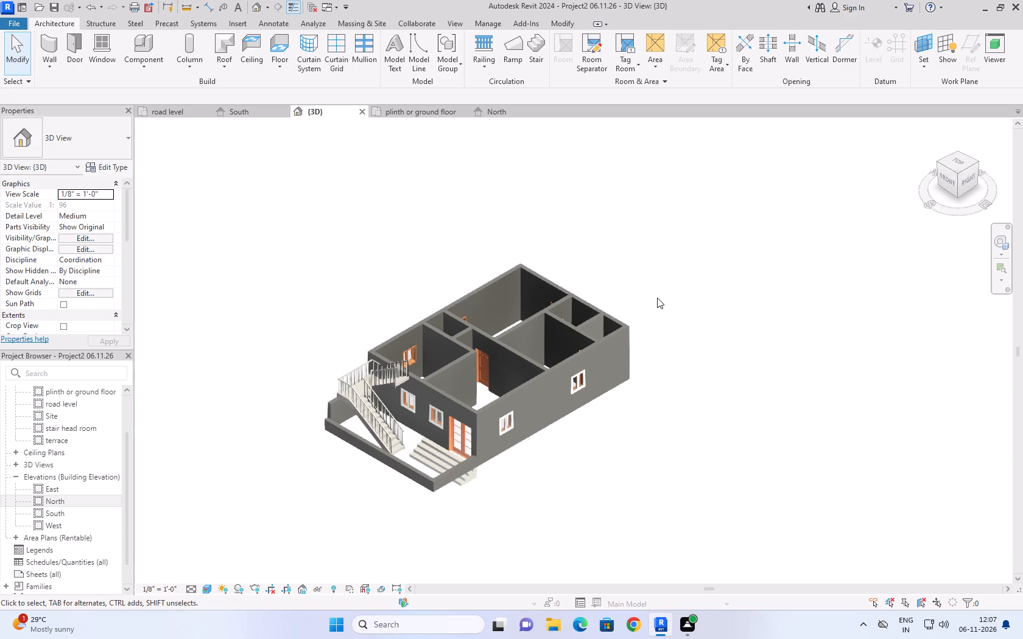
pyautogui.scroll(3, 518, 485)
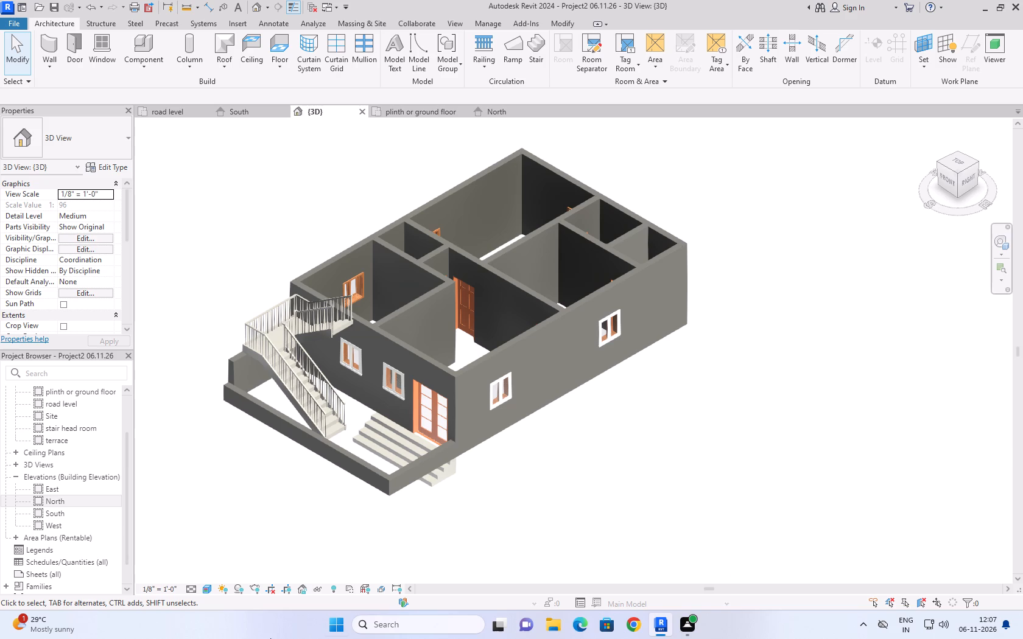
pyautogui.scroll(-2, 903, 416)
pyautogui.scroll(4, 652, 473)
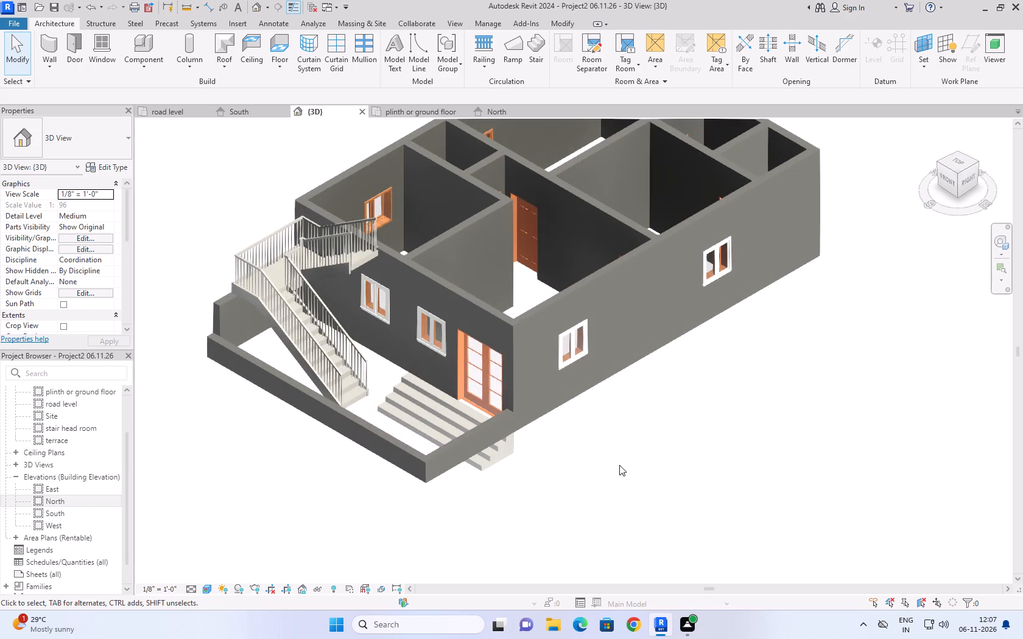
pyautogui.middleClick(619, 465)
pyautogui.scroll(1, 619, 465)
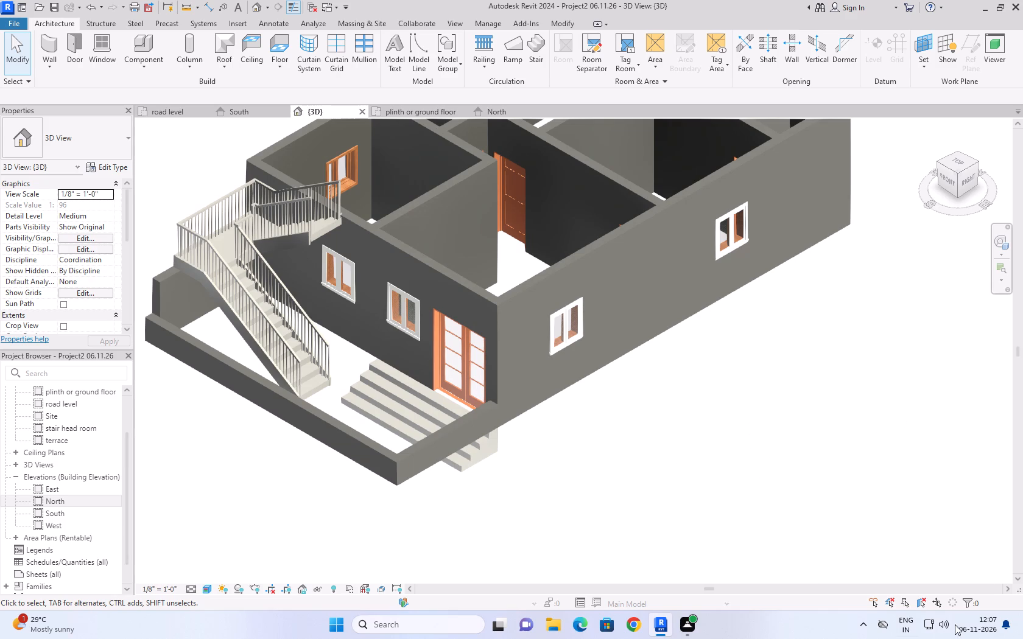
# Review the whole house in the 3D view, the South elevation and the plinth or ground floor plan.
pyautogui.scroll(-2, 759, 477)
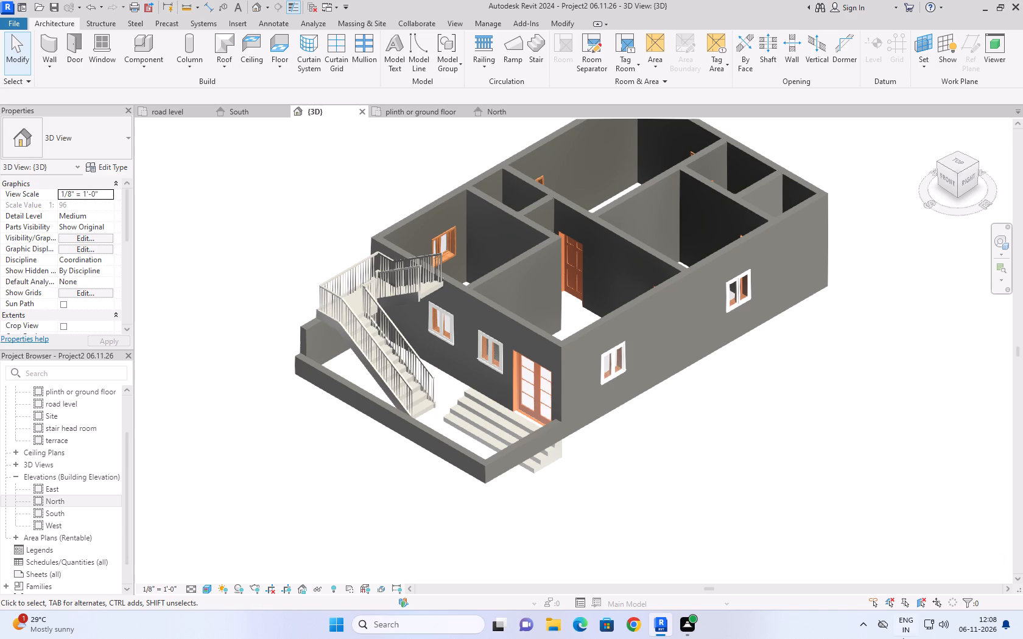
pyautogui.scroll(-1, 814, 536)
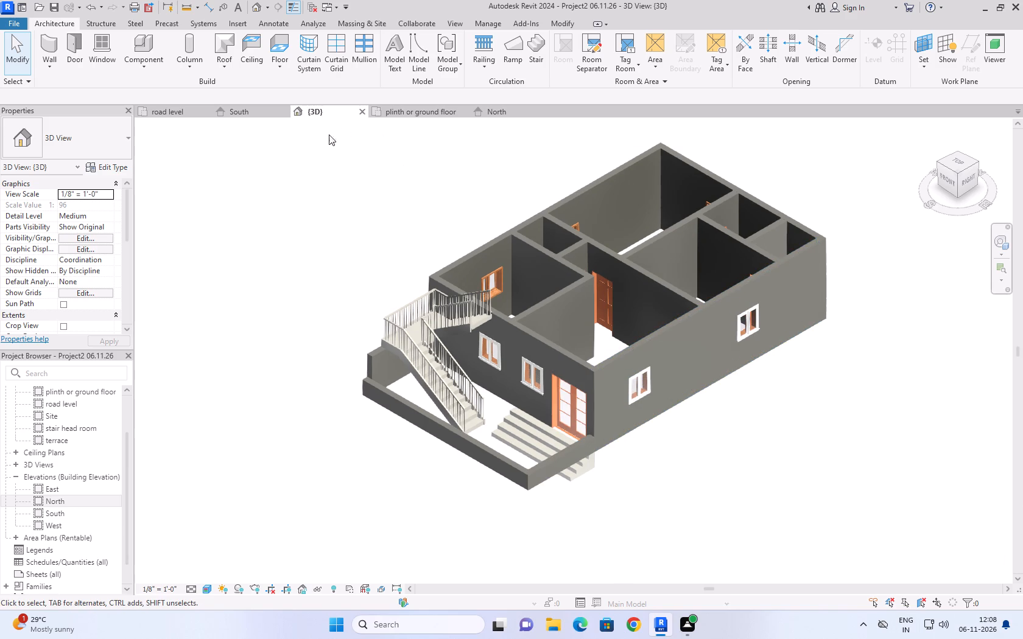
pyautogui.click(253, 110)
pyautogui.scroll(-10, 581, 367)
pyautogui.scroll(2, 767, 463)
pyautogui.click(767, 463)
pyautogui.click(673, 428)
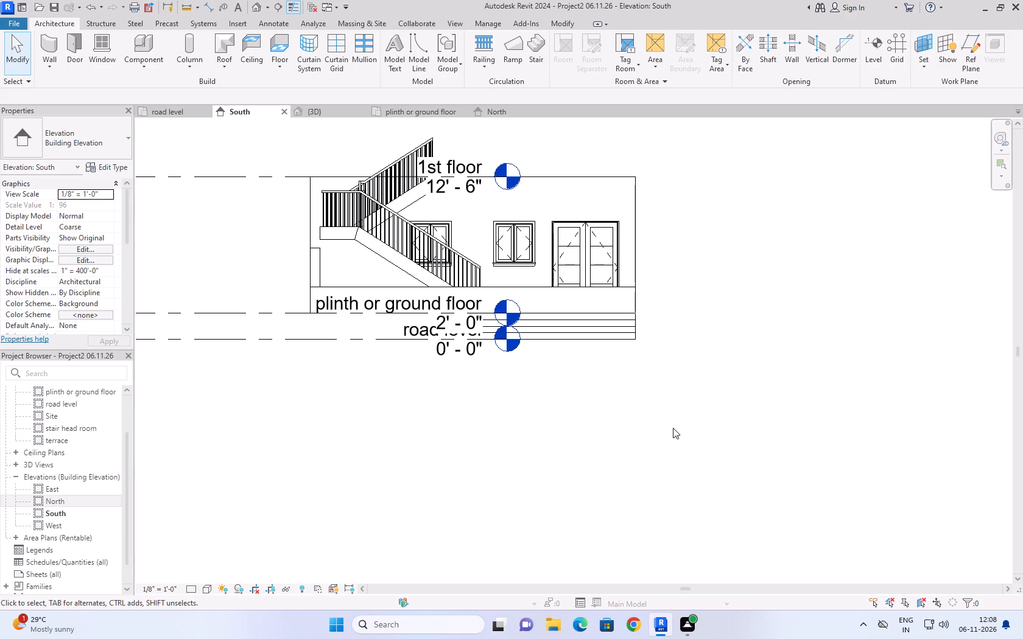
pyautogui.scroll(-4, 673, 428)
pyautogui.click(438, 109)
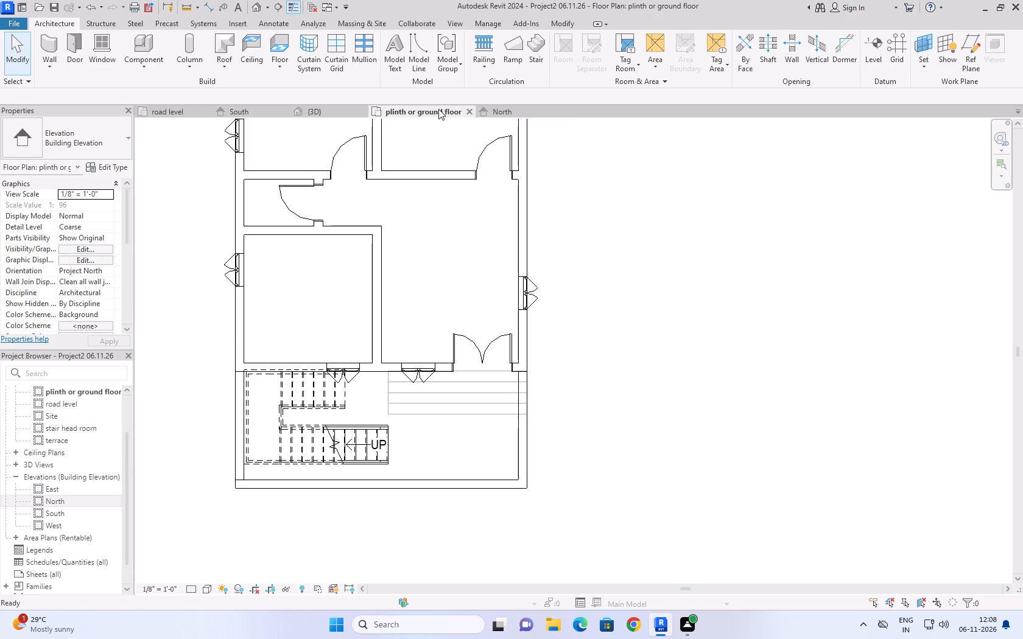
pyautogui.scroll(-5, 609, 433)
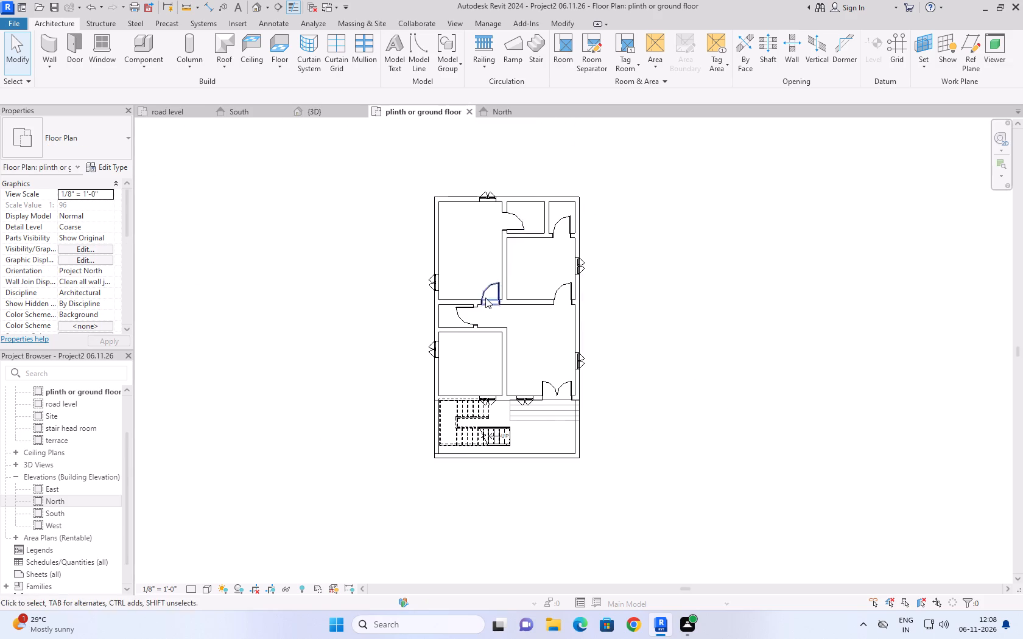
pyautogui.moveTo(549, 248); pyautogui.dragTo(474, 263, button='middle')
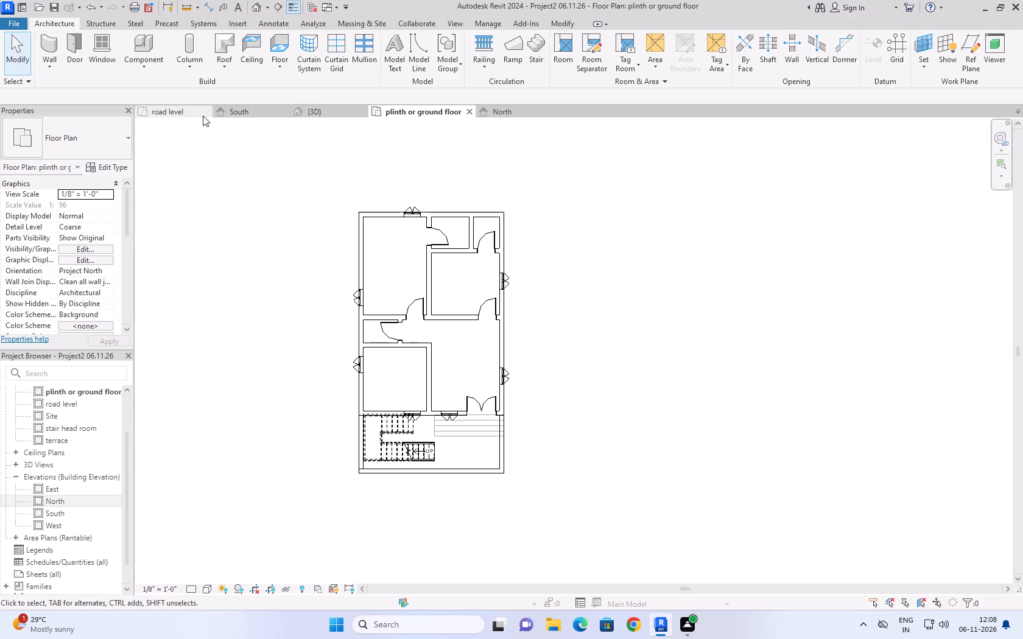
# Examine the road level plan, inspecting the modelled layout and the tags on the two windows in the hall-side external wall.
pyautogui.click(178, 113)
pyautogui.scroll(-3, 428, 299)
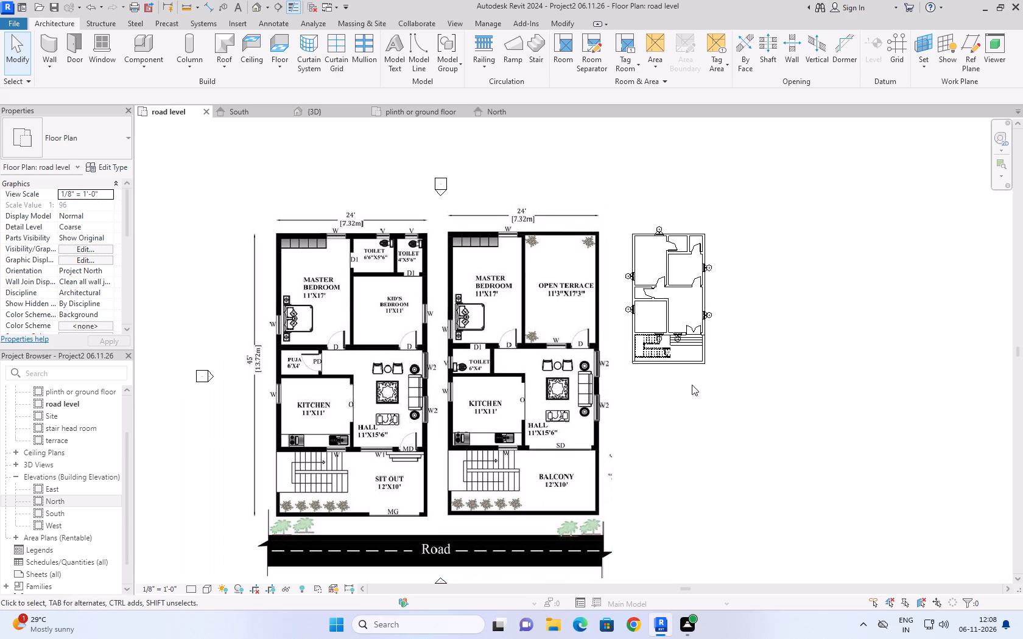
pyautogui.scroll(10, 712, 290)
pyautogui.middleClick(712, 290)
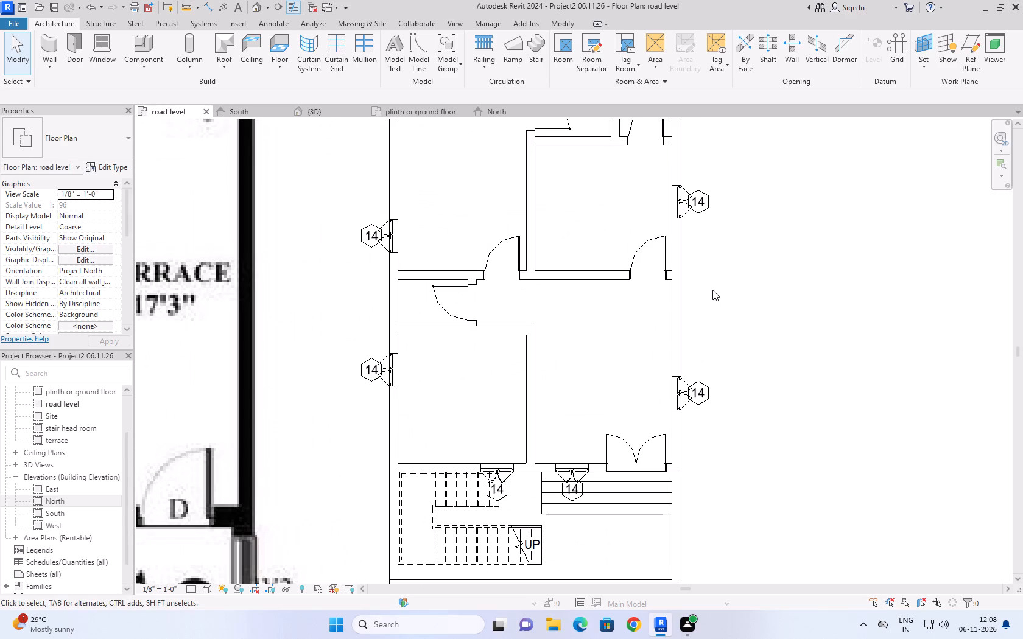
pyautogui.click(700, 200)
pyautogui.click(704, 197)
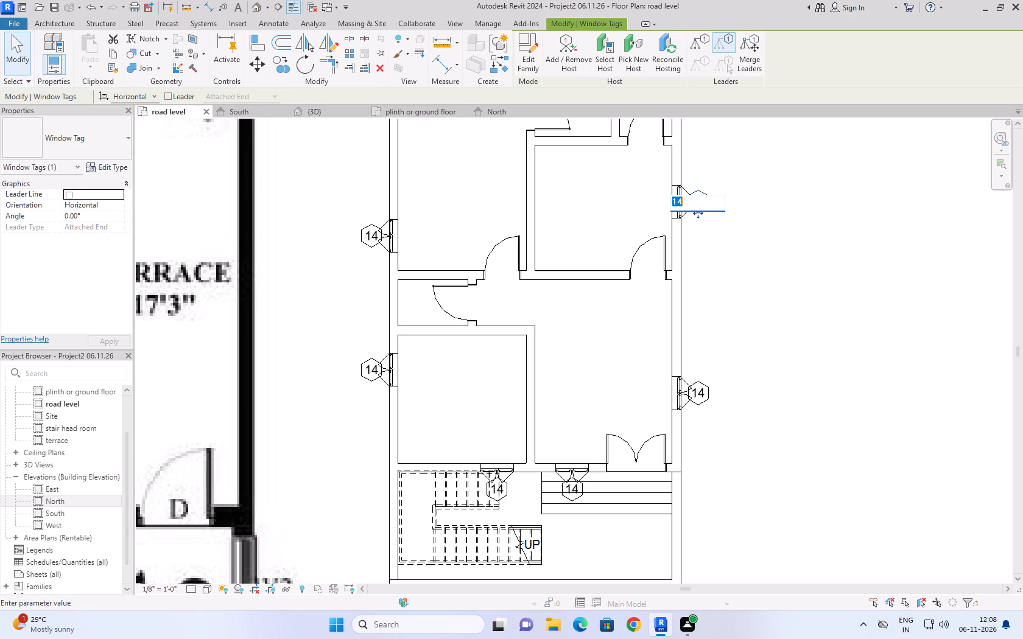
pyautogui.click(705, 394)
pyautogui.click(705, 394)
pyautogui.click(701, 392)
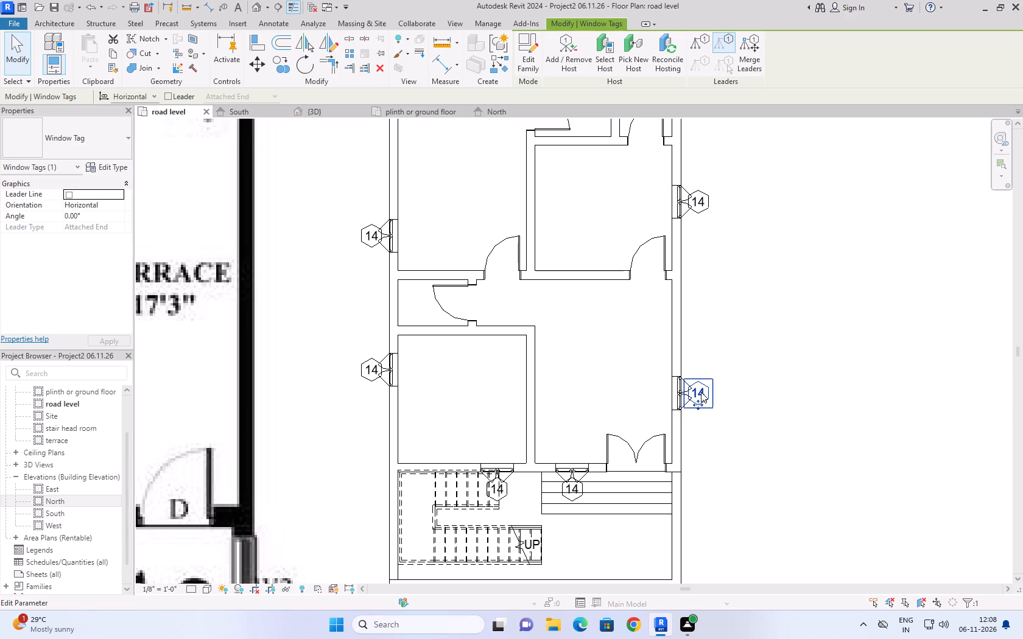
pyautogui.click(758, 404)
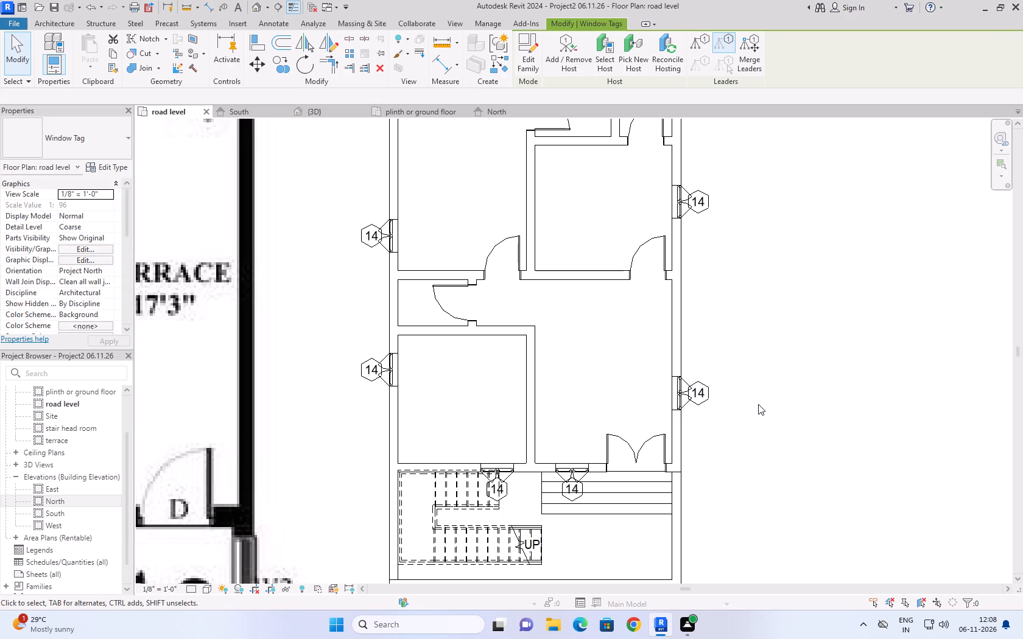
# Examine the plinth or ground floor plan around the double entrance door, staircase and entrance steps.
pyautogui.click(415, 114)
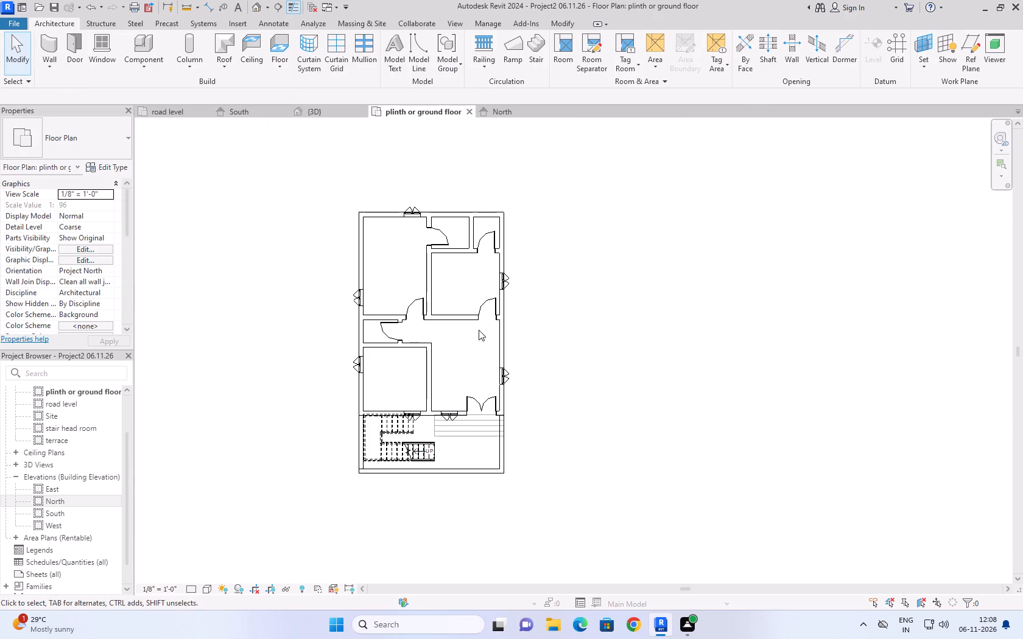
pyautogui.scroll(4, 513, 359)
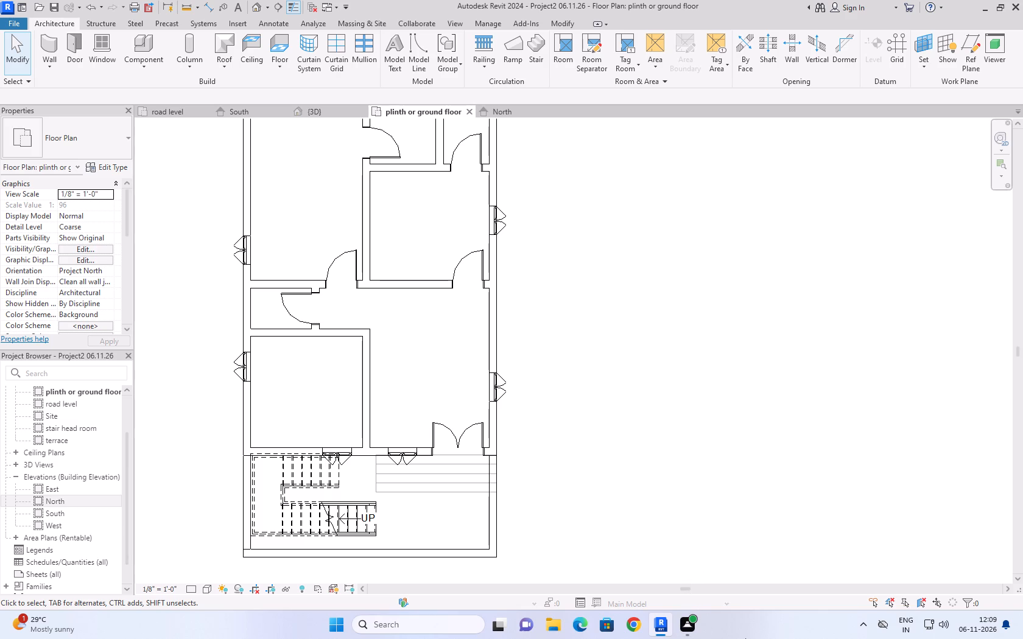
pyautogui.scroll(-1, 558, 446)
pyautogui.scroll(-1, 541, 497)
pyautogui.scroll(3, 554, 487)
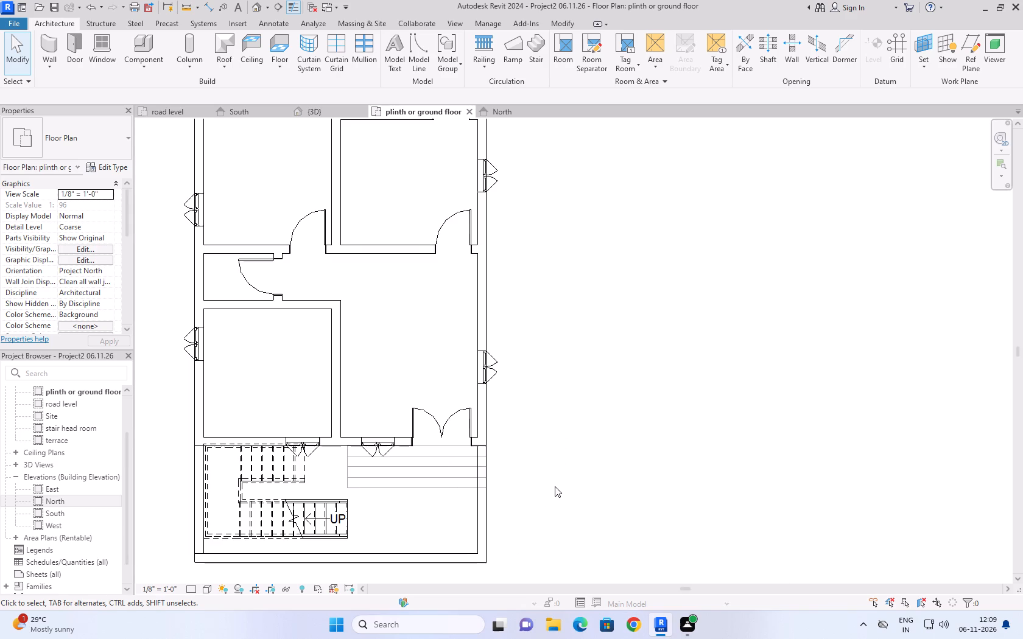
pyautogui.scroll(3, 547, 570)
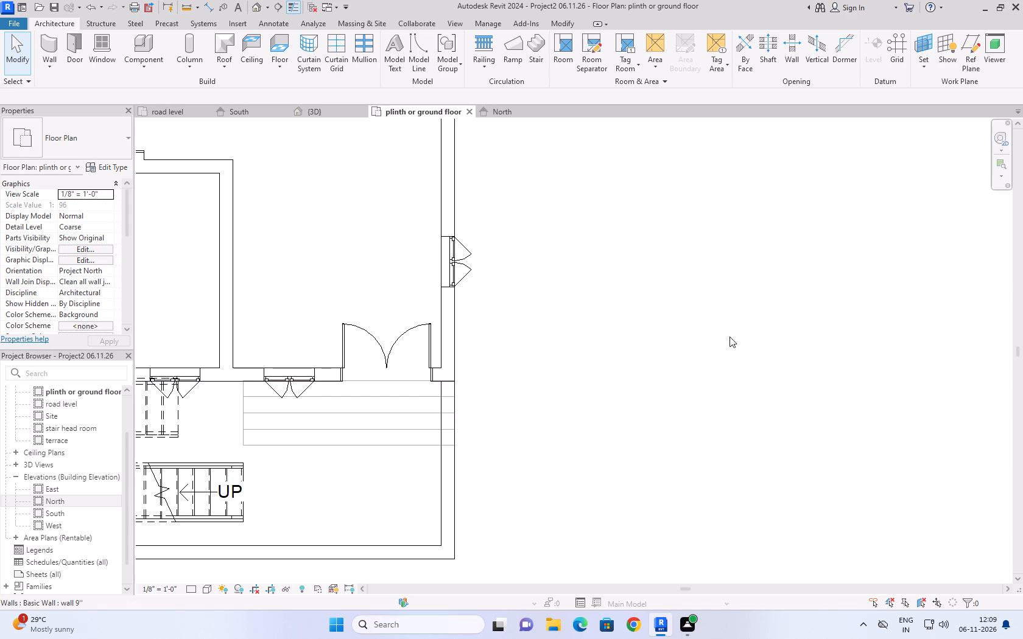
# Inspect the South elevation, including the level lines, staircase, entrance steps, windows and double door.
pyautogui.click(261, 111)
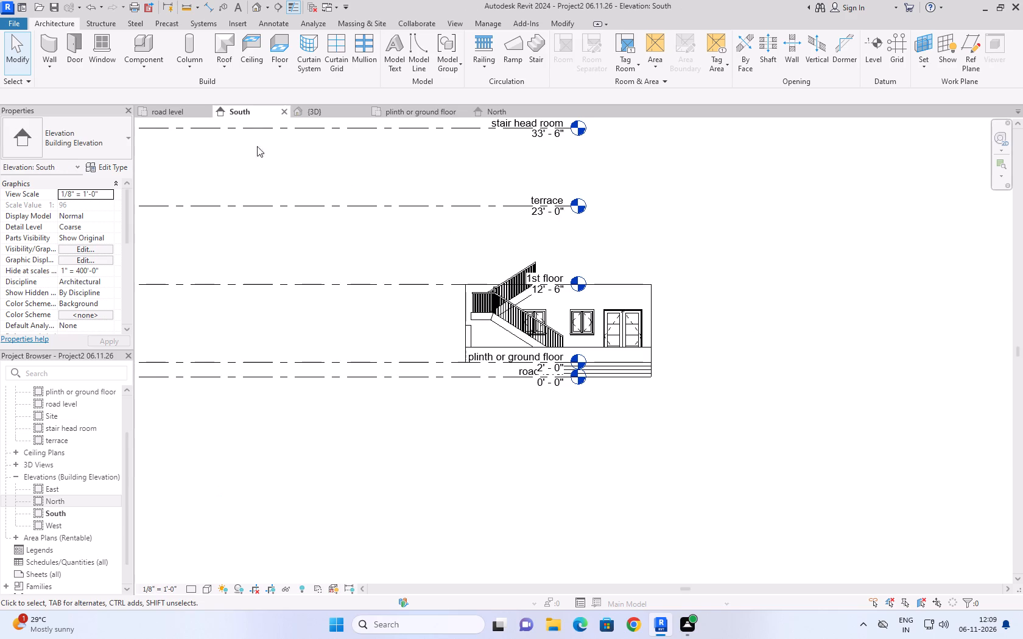
pyautogui.click(605, 429)
pyautogui.scroll(7, 659, 391)
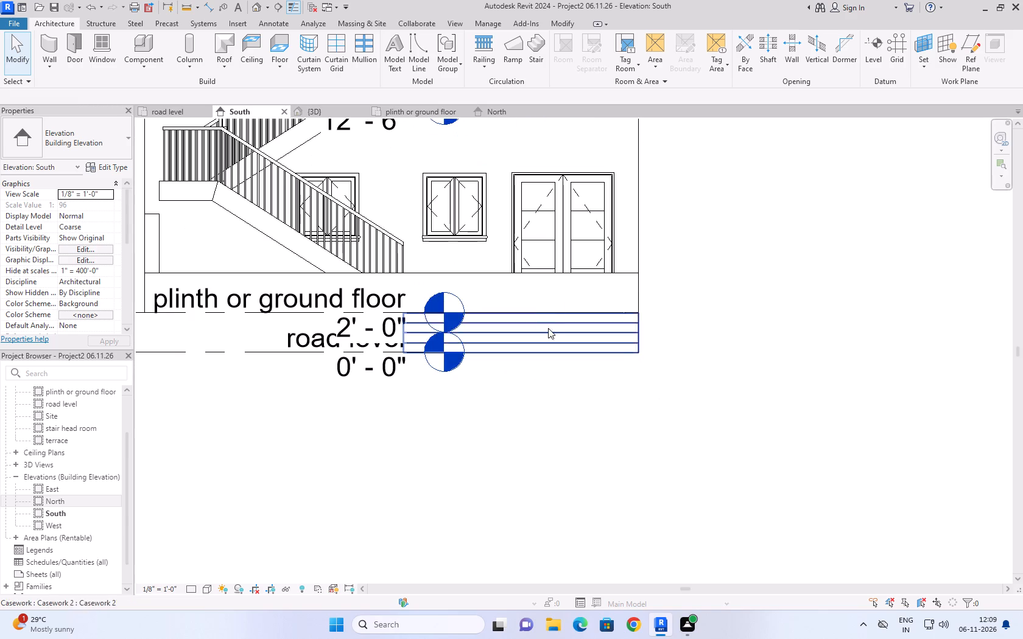
pyautogui.scroll(-4, 599, 398)
pyautogui.scroll(-2, 592, 486)
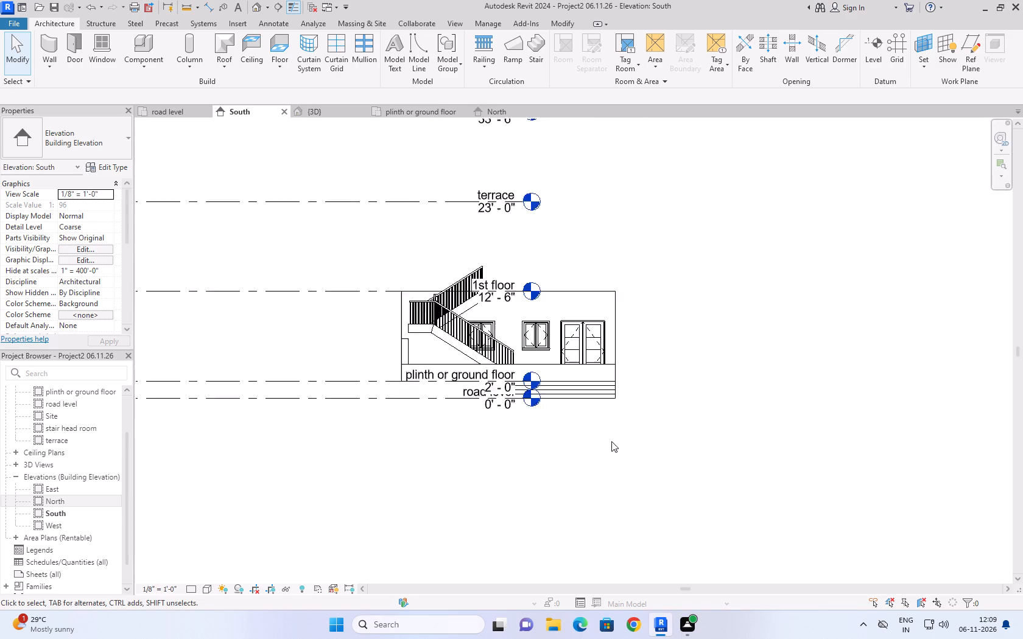
pyautogui.scroll(-1, 611, 441)
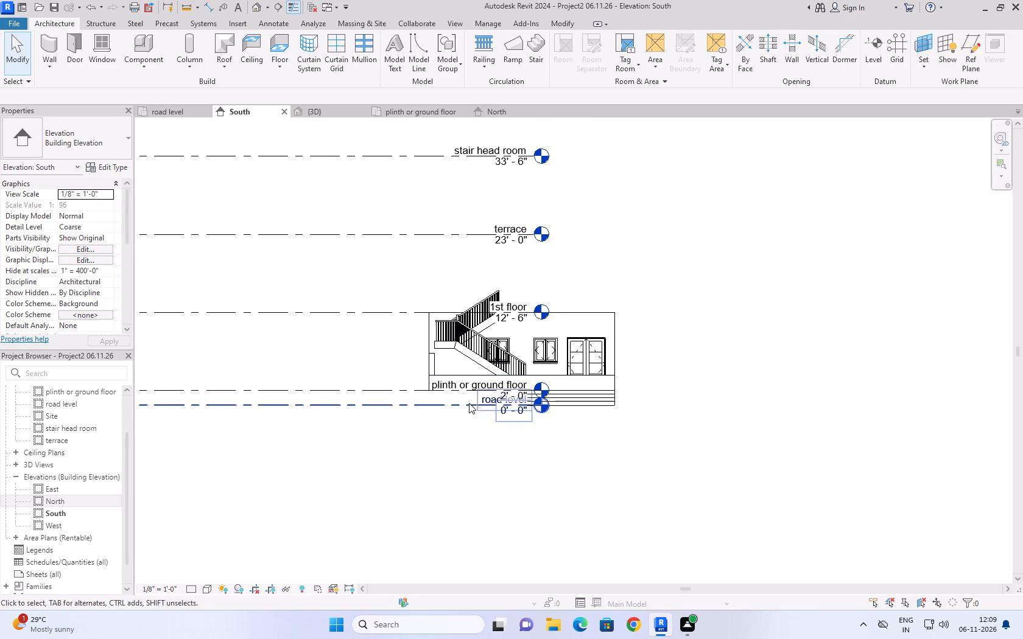
pyautogui.scroll(-1, 608, 473)
pyautogui.scroll(2, 591, 481)
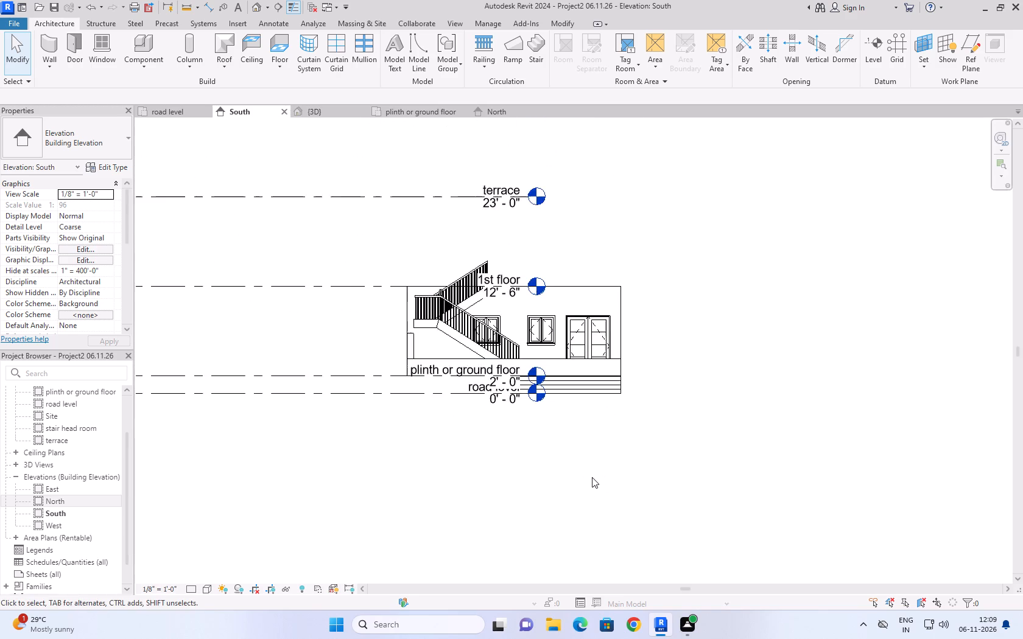
pyautogui.scroll(1, 592, 477)
pyautogui.scroll(-2, 594, 477)
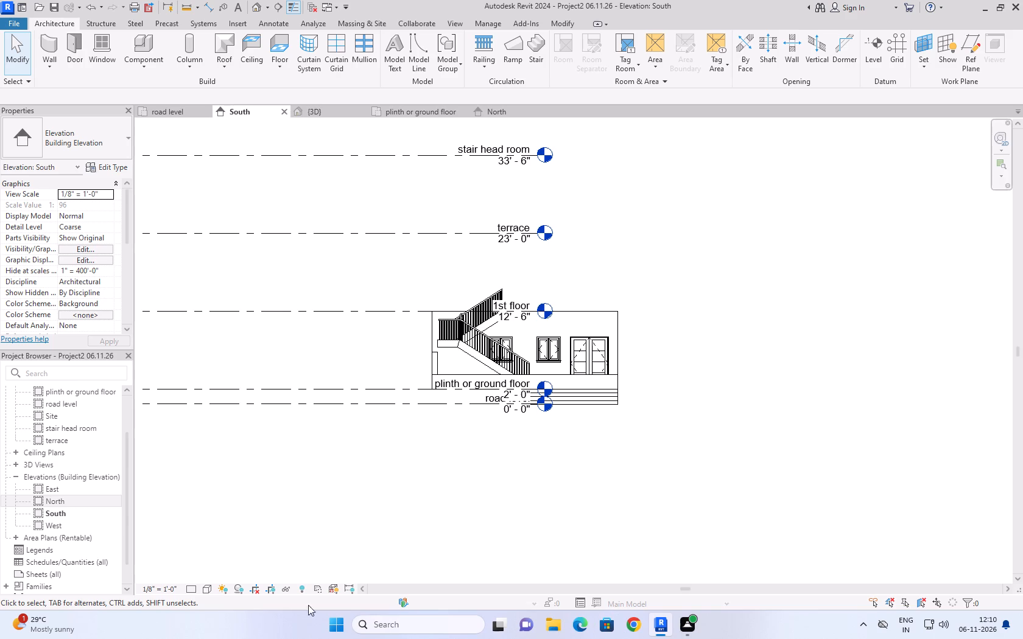
pyautogui.scroll(1, 619, 441)
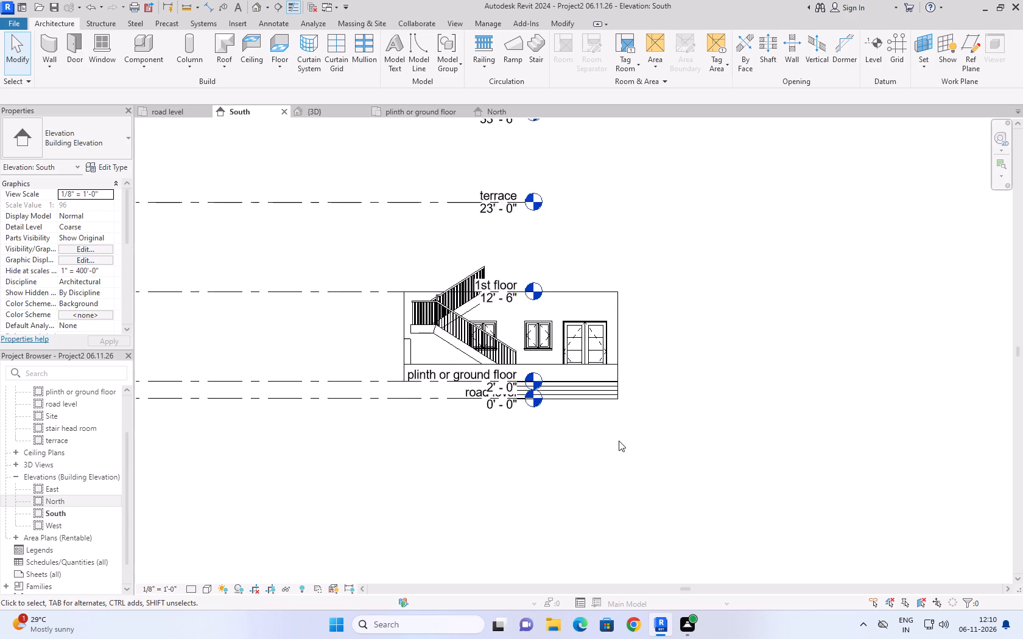
pyautogui.scroll(4, 619, 441)
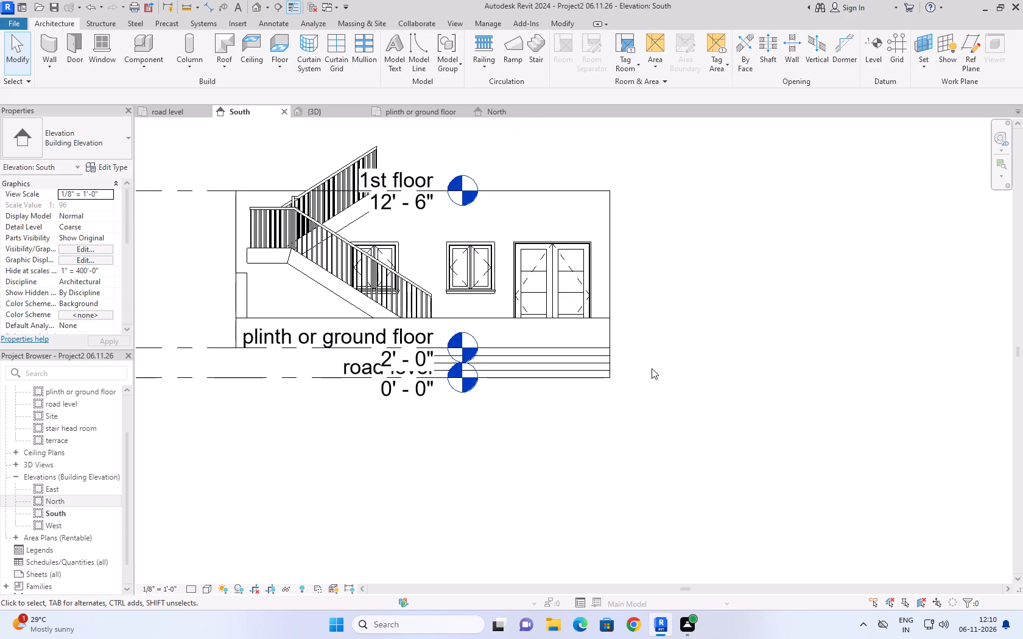
pyautogui.moveTo(662, 318); pyautogui.dragTo(740, 337, button='middle')
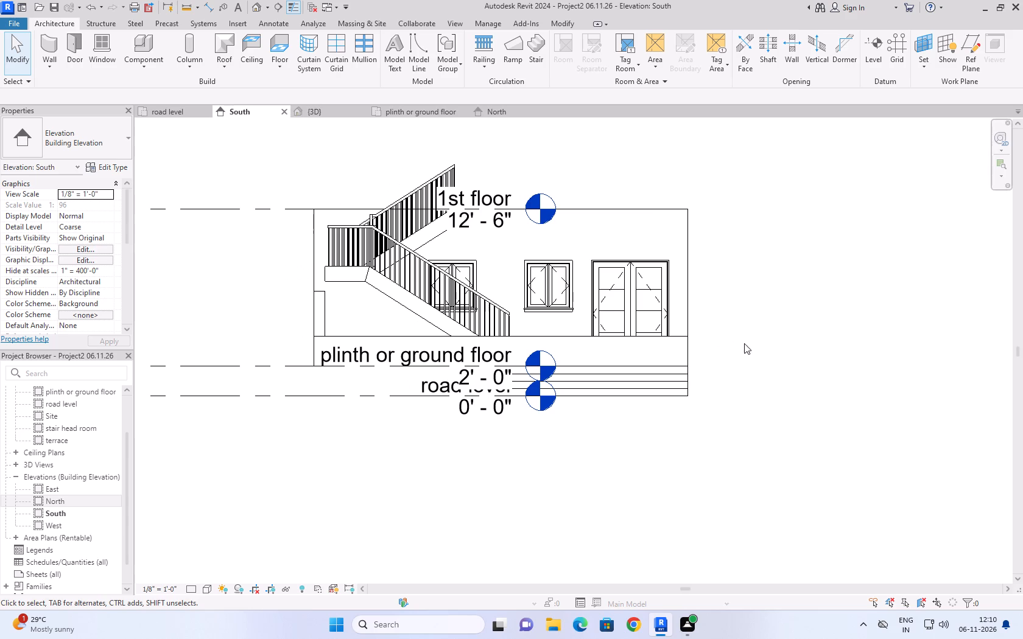
pyautogui.scroll(3, 719, 417)
pyautogui.scroll(-4, 734, 416)
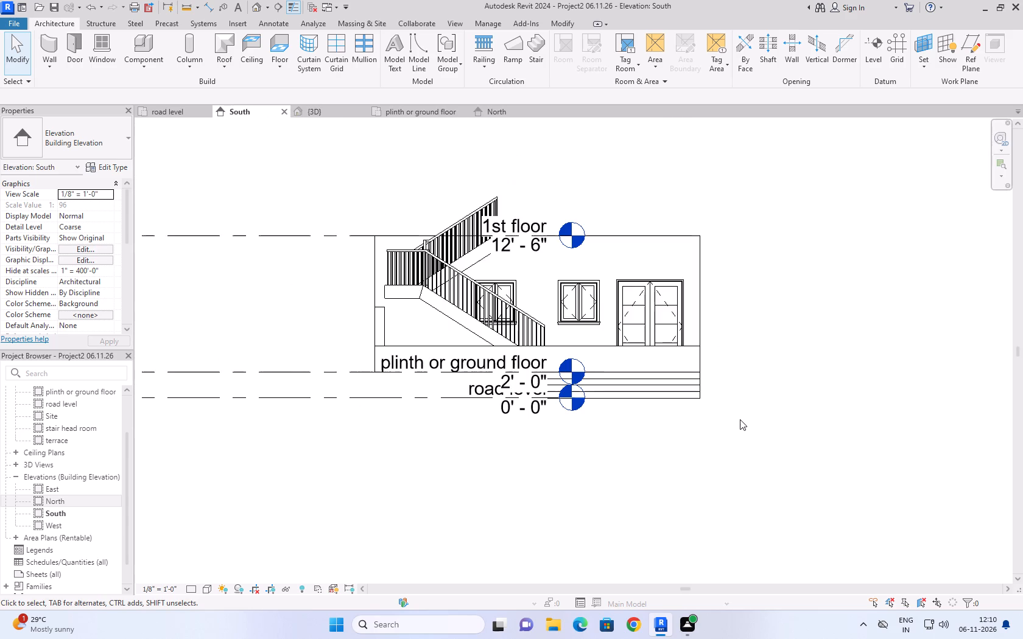
pyautogui.scroll(3, 652, 382)
pyautogui.click(754, 239)
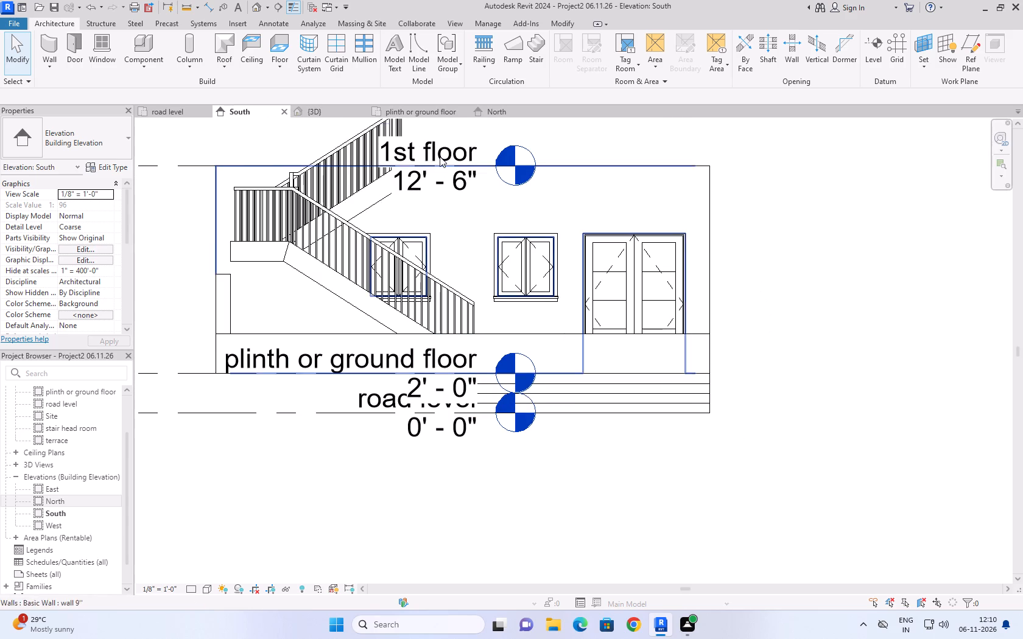
# Place automatic 2' x 4' ACT System ceilings in the plinth or ground floor rooms, using an 8' 0" height offset, and check them in 3D.
pyautogui.click(402, 114)
pyautogui.scroll(-7, 635, 333)
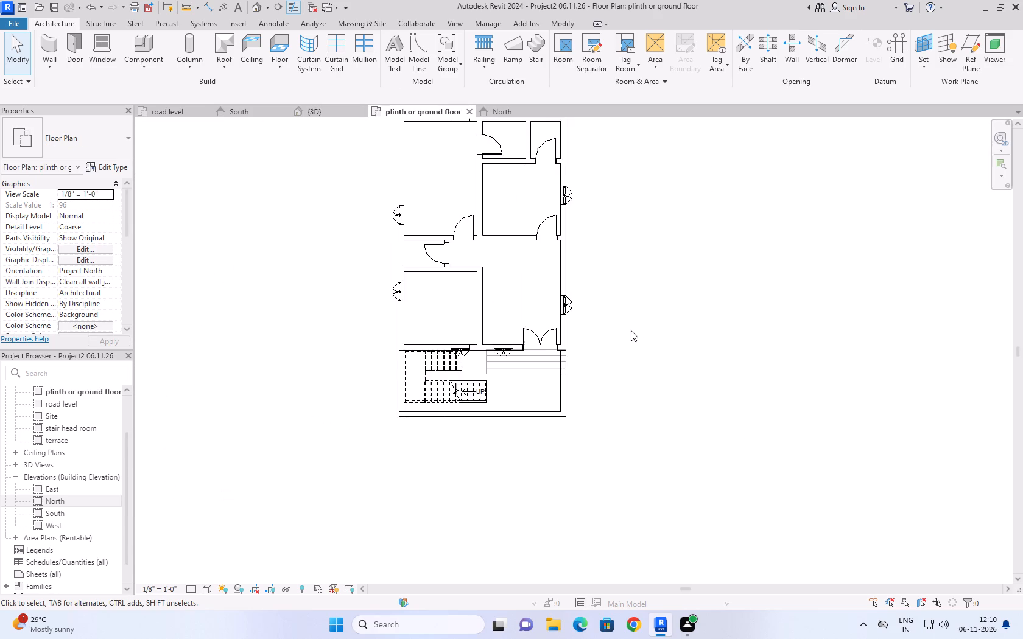
pyautogui.scroll(-1, 631, 330)
pyautogui.moveTo(620, 237); pyautogui.dragTo(608, 295, button='middle')
pyautogui.scroll(-1, 612, 272)
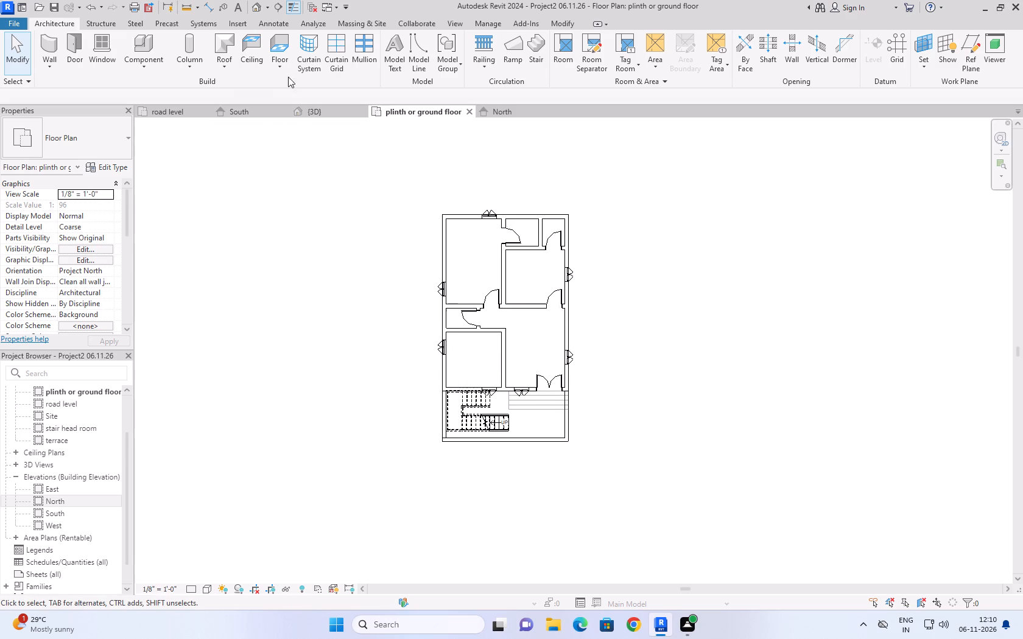
pyautogui.click(255, 46)
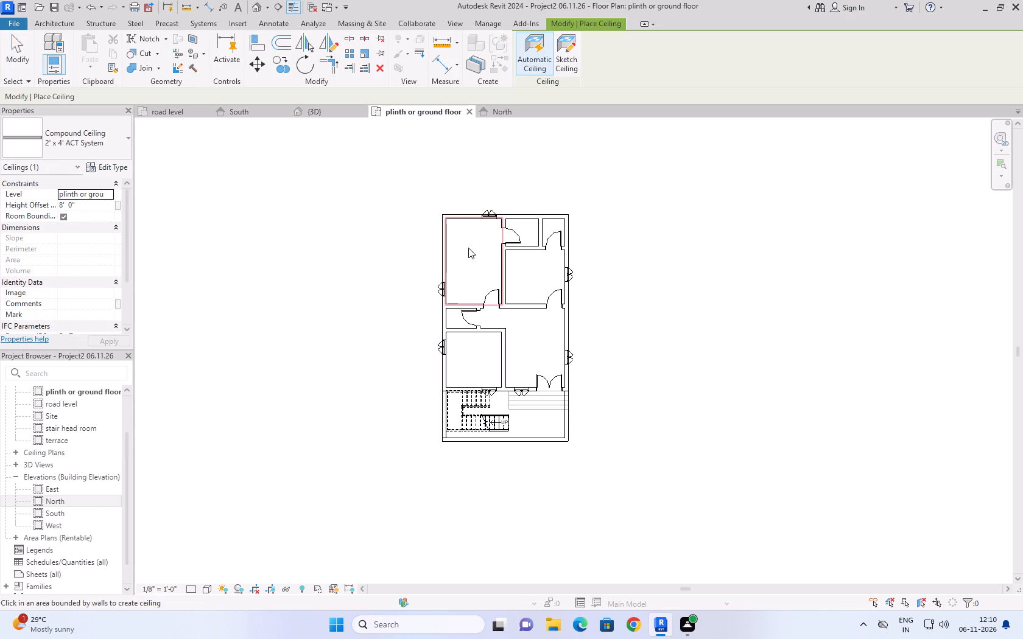
pyautogui.click(451, 227)
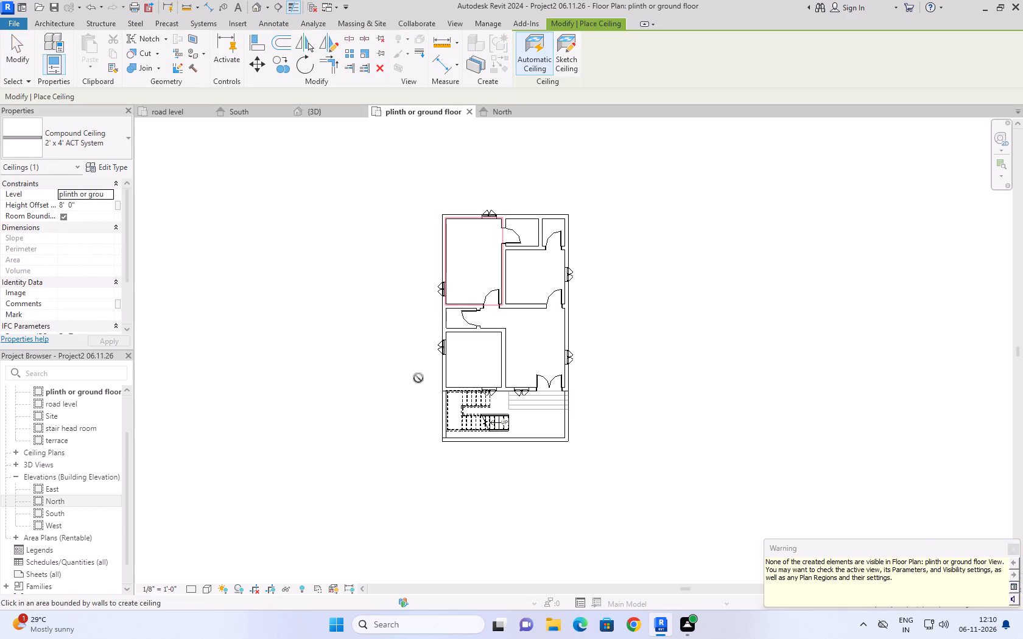
pyautogui.click(474, 355)
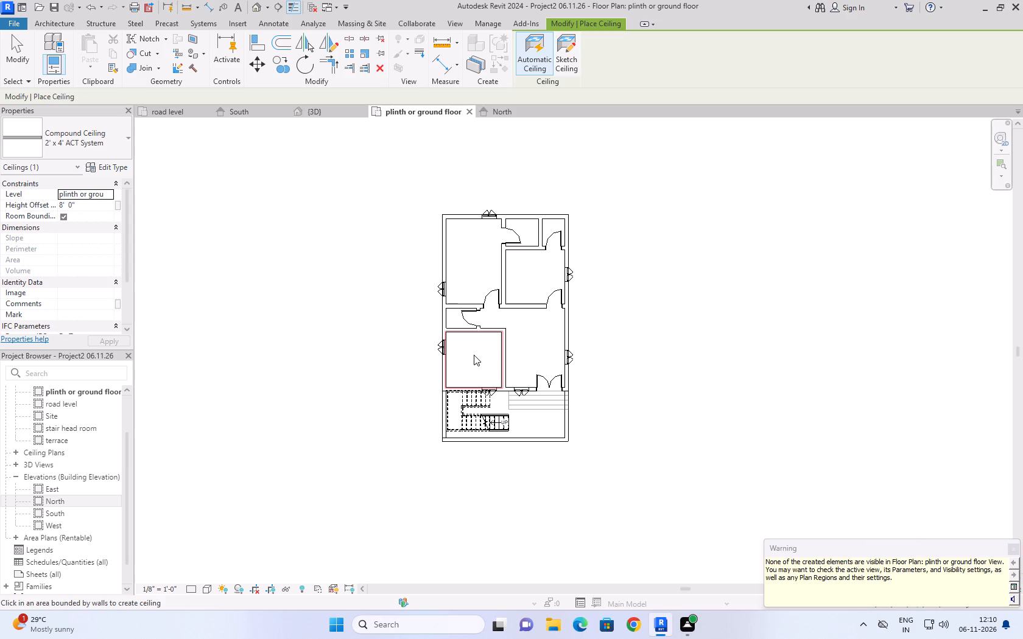
pyautogui.click(532, 334)
pyautogui.click(537, 279)
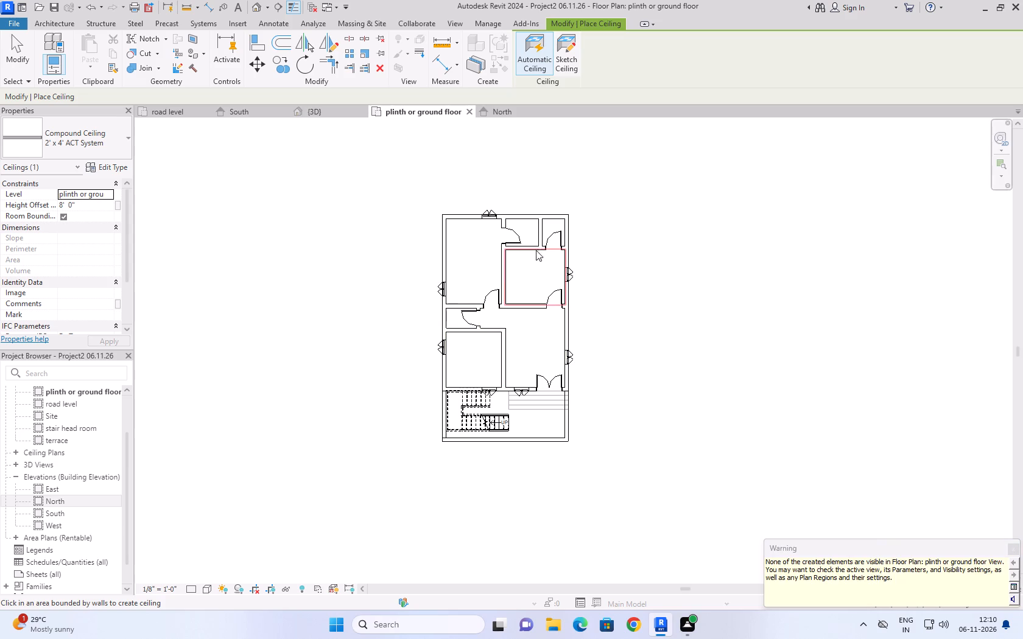
pyautogui.click(534, 231)
pyautogui.click(546, 225)
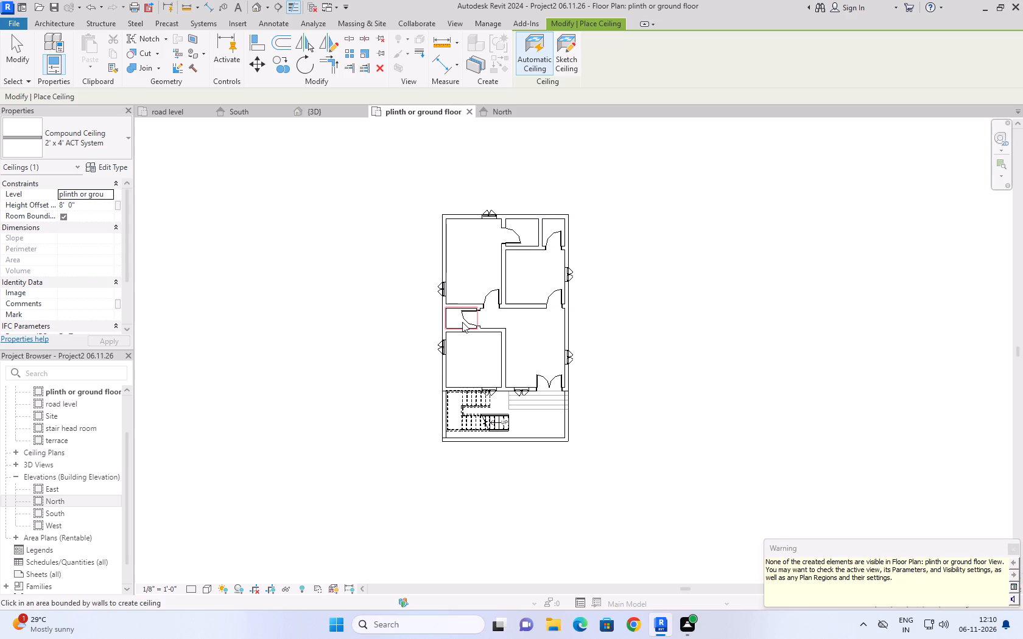
pyautogui.click(462, 322)
pyautogui.click(491, 313)
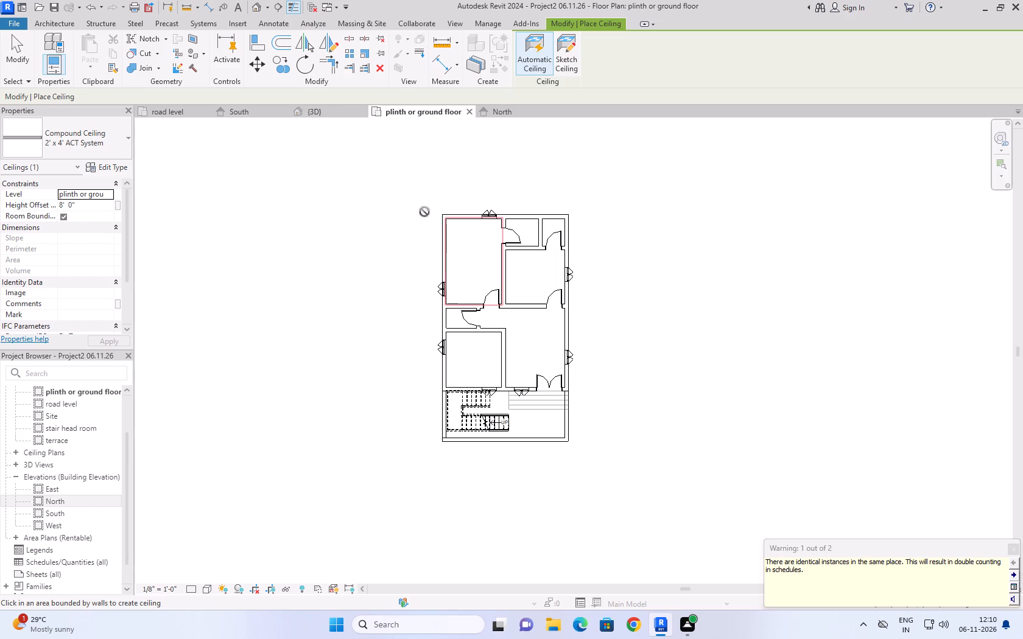
pyautogui.click(329, 116)
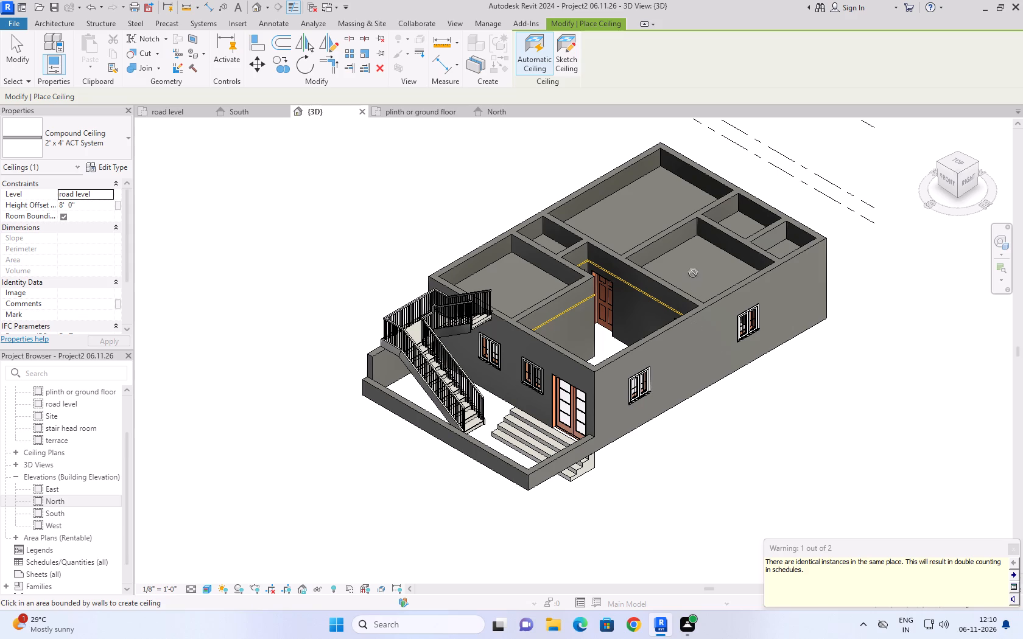
# View the house from the top and place an automatic 2' x 4' ACT System ceiling in the L-shaped hall.
pyautogui.click(26, 57)
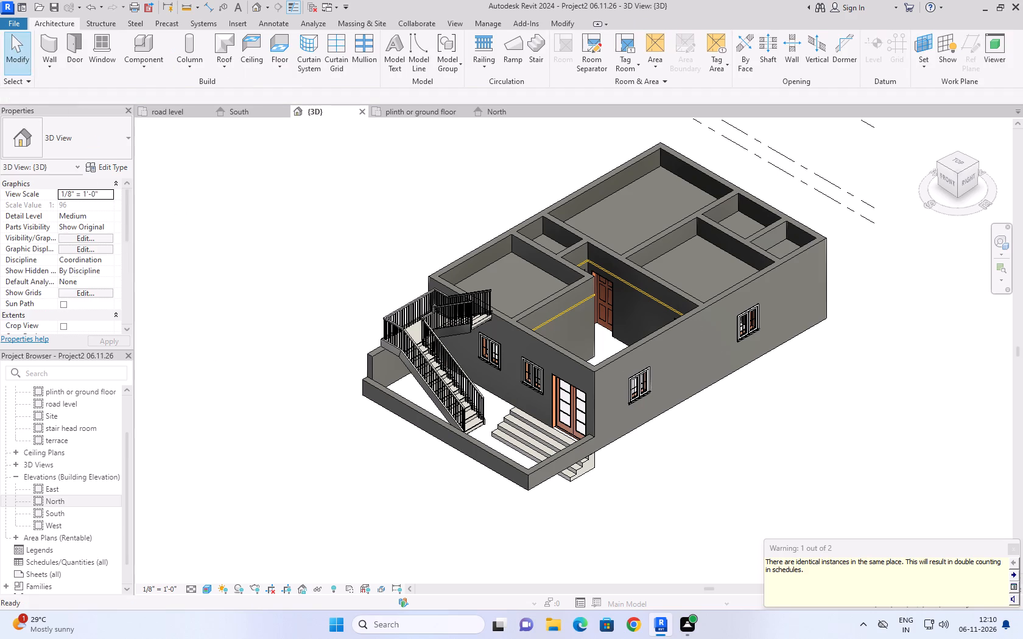
pyautogui.click(823, 458)
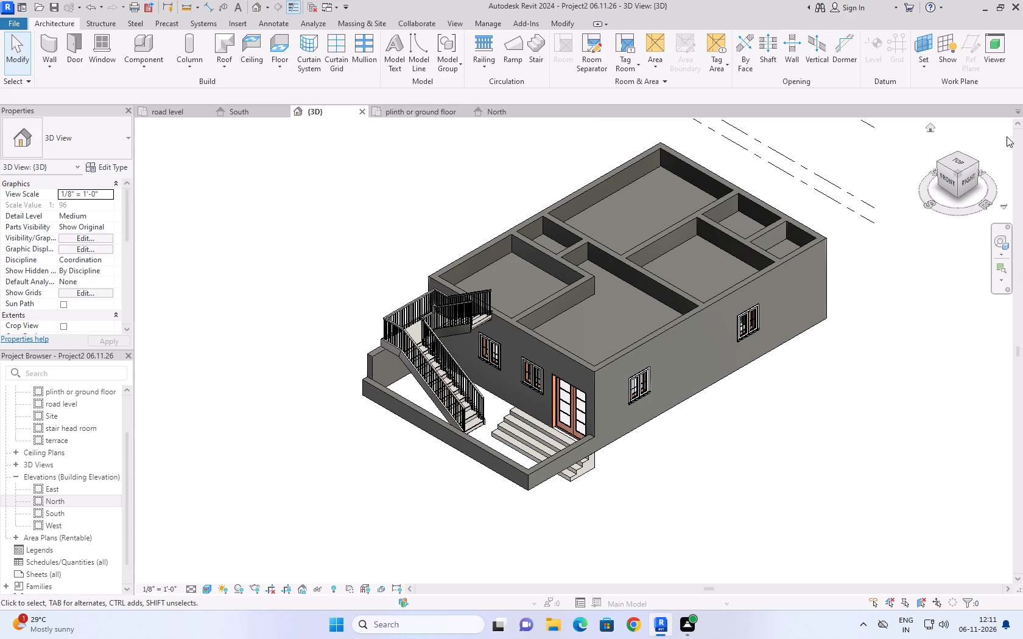
pyautogui.click(963, 164)
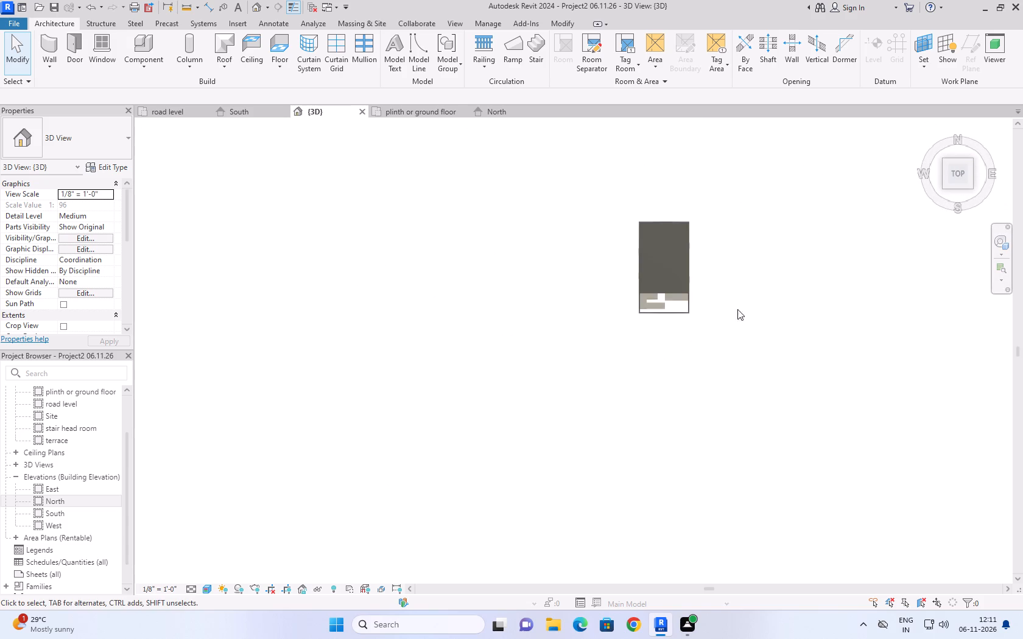
pyautogui.scroll(7, 711, 281)
pyautogui.moveTo(824, 253); pyautogui.dragTo(654, 323, button='middle')
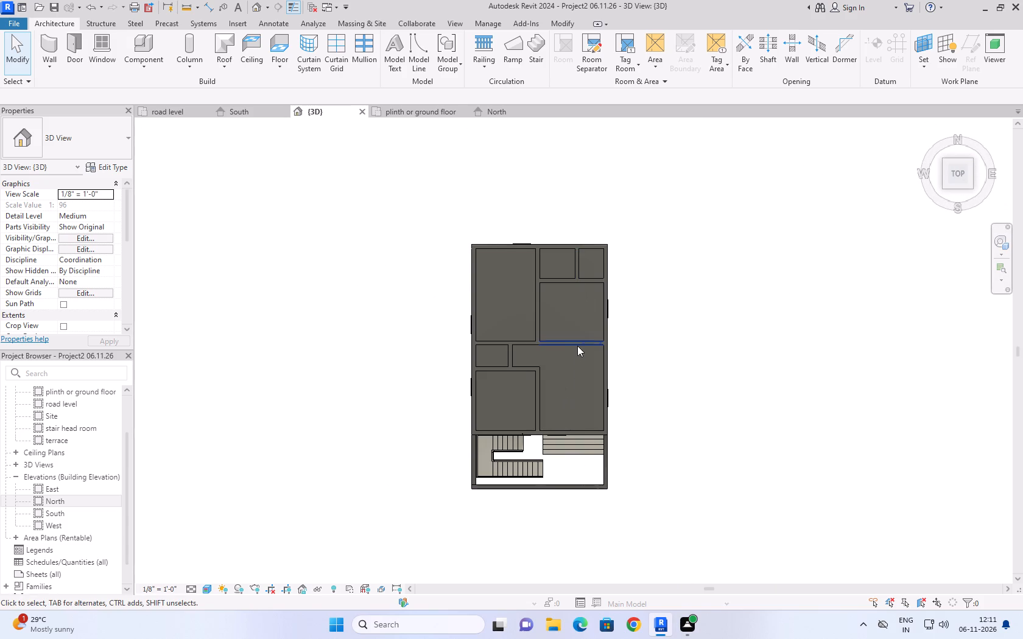
pyautogui.click(566, 363)
pyautogui.click(555, 303)
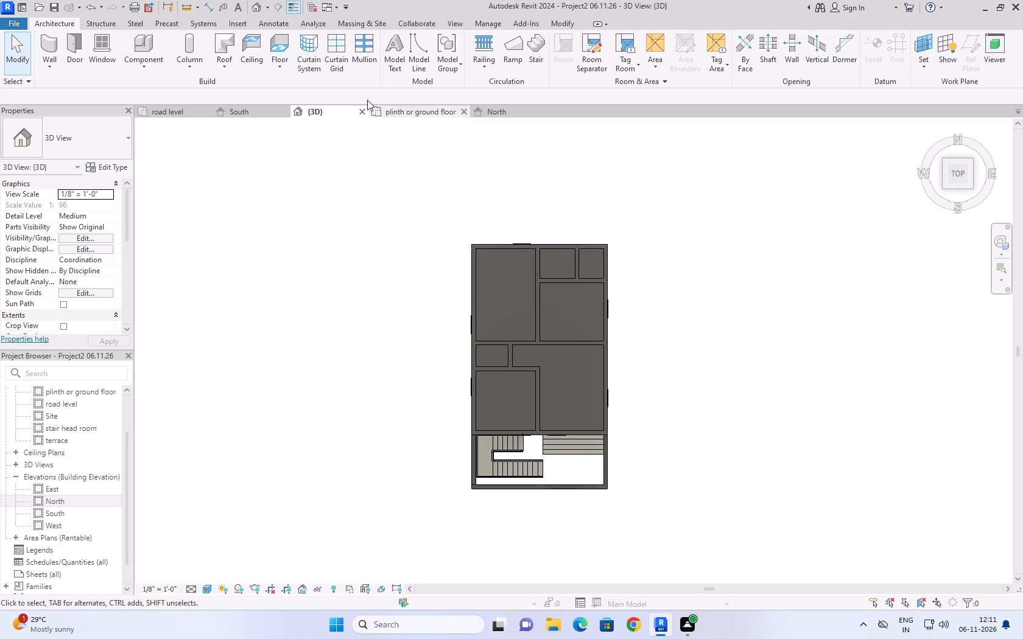
pyautogui.click(255, 52)
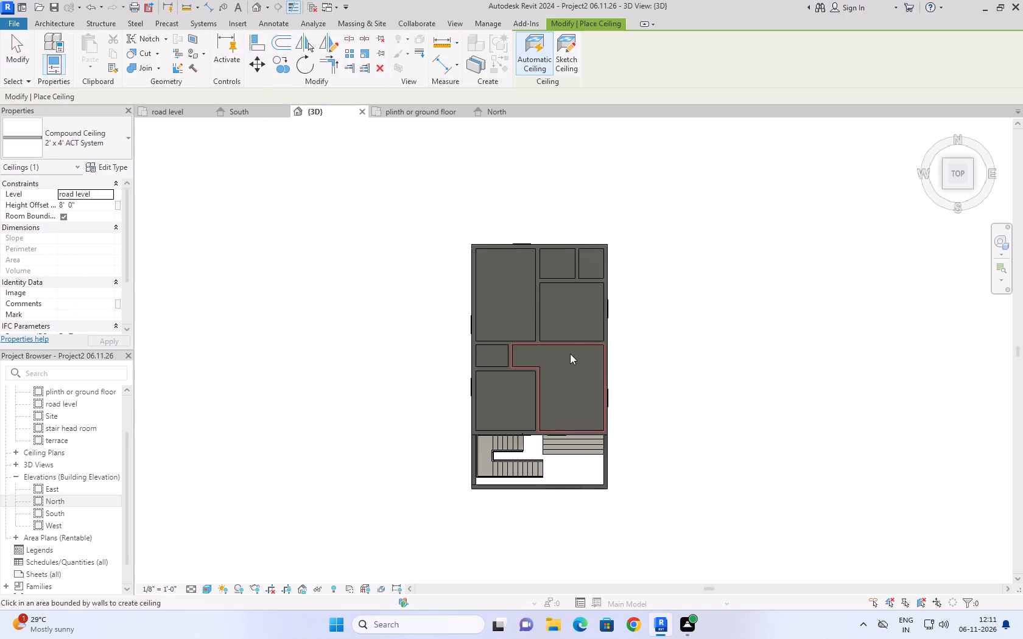
pyautogui.click(576, 358)
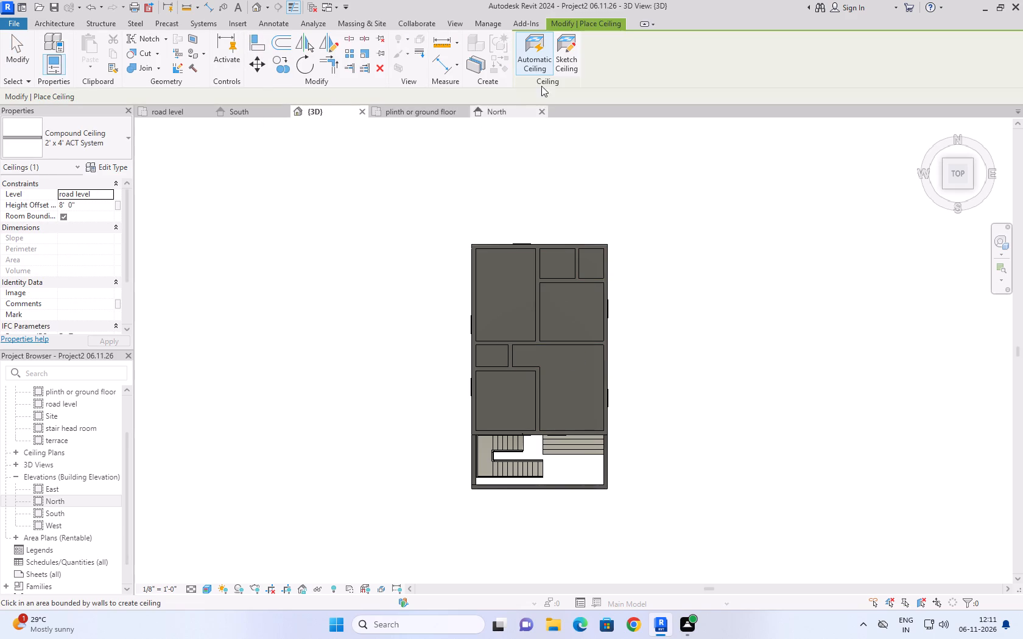
# Begin a sketched 2' x 4' ACT System ceiling with a rectangular boundary and display the 3D view in Wireframe.
pyautogui.click(560, 46)
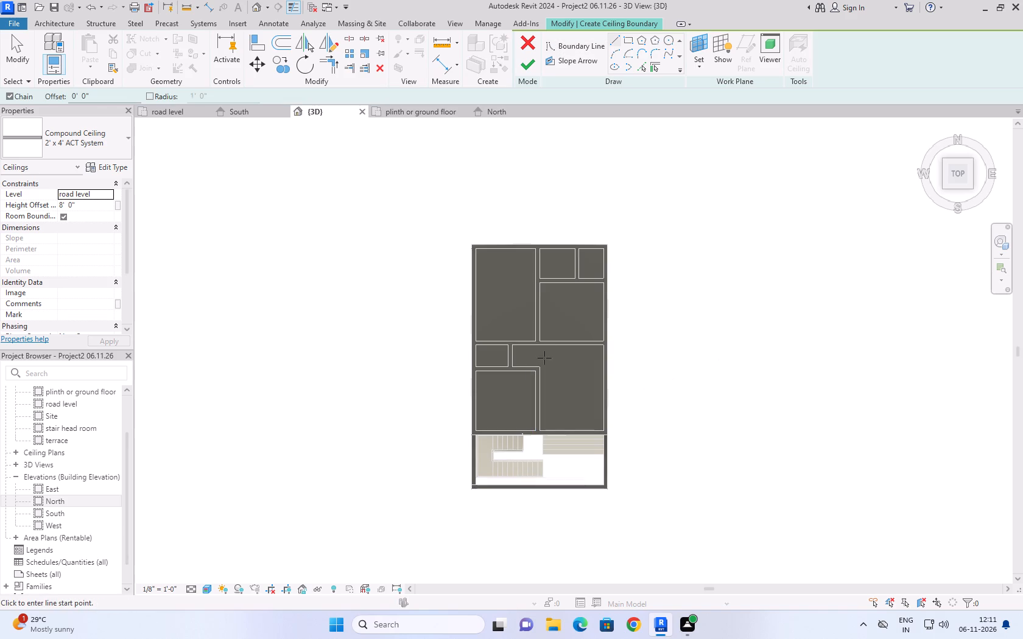
pyautogui.scroll(4, 528, 357)
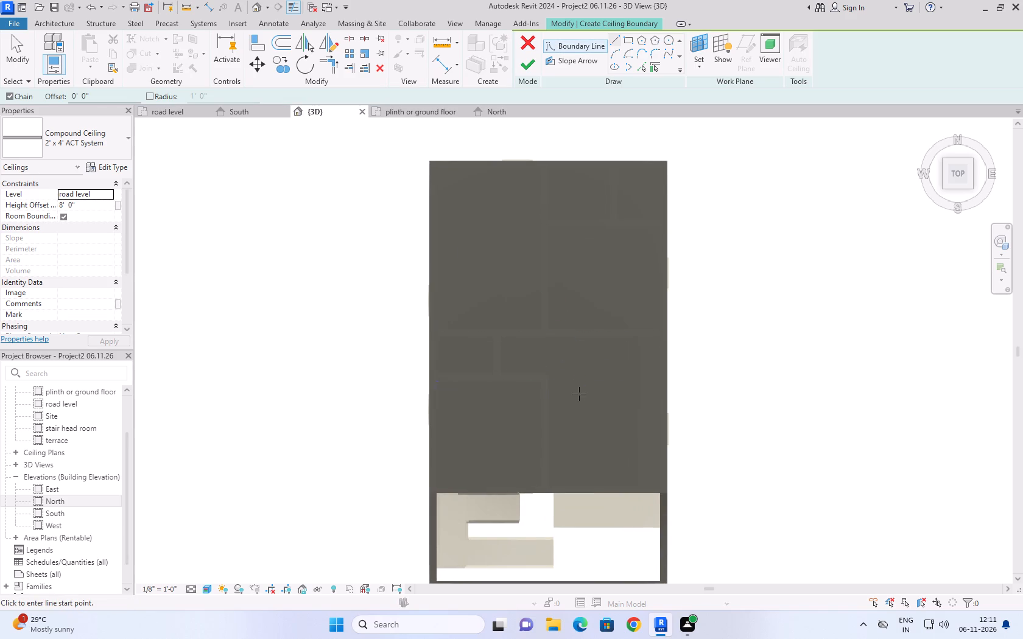
pyautogui.scroll(-4, 603, 401)
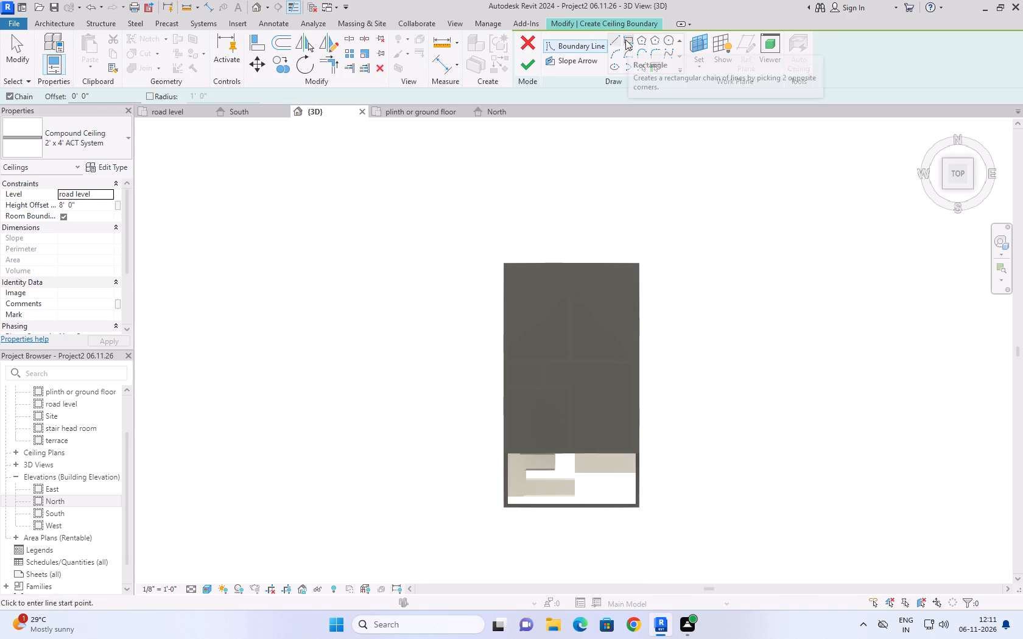
pyautogui.click(625, 40)
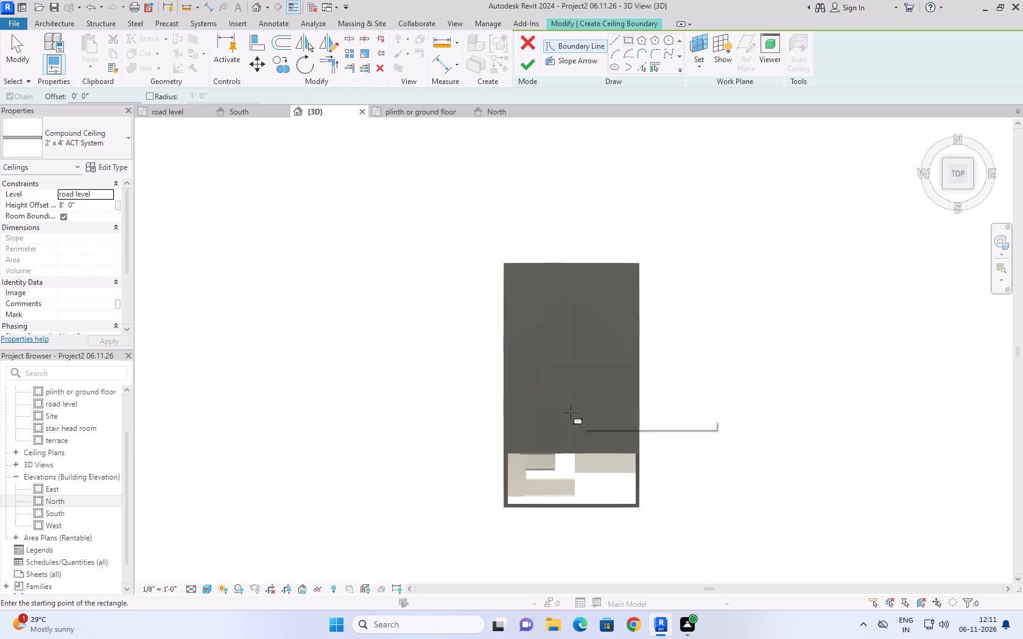
pyautogui.click(202, 587)
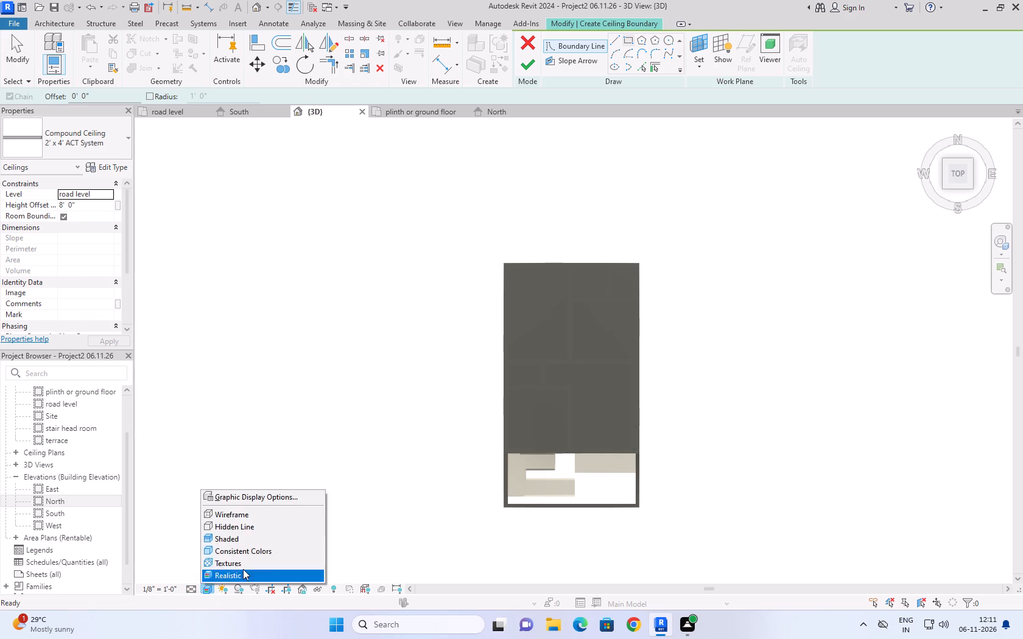
pyautogui.click(258, 519)
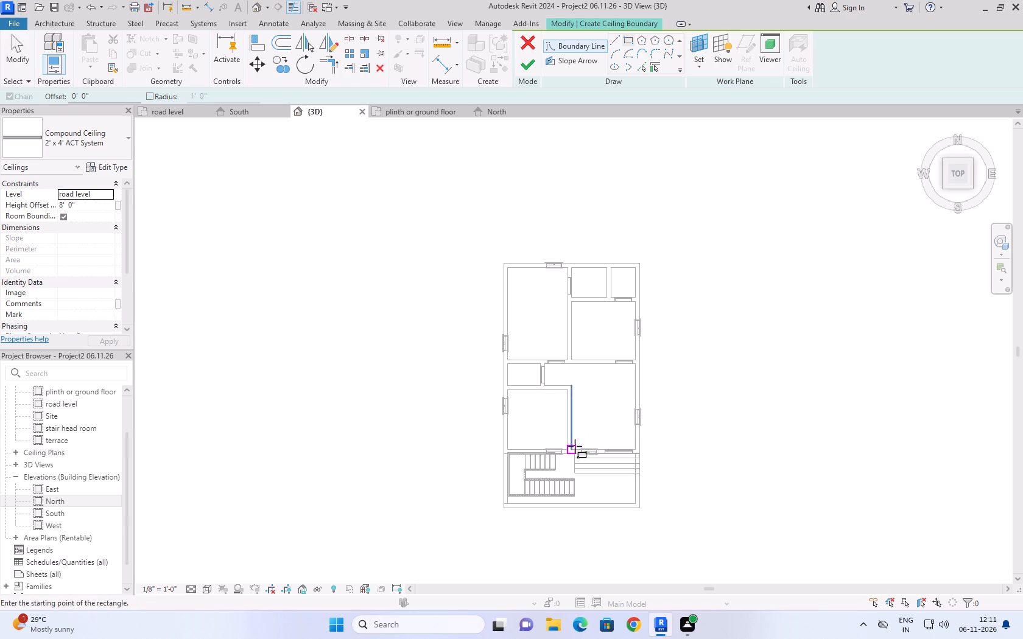
# Sketch boundary rectangles offset 0' 6" inside the walls, 10' 9" by 14' 9" in the hall and 10' by 16' in the north-west room.
pyautogui.moveTo(119, 96); pyautogui.dragTo(113, 96)
pyautogui.moveTo(113, 96); pyautogui.dragTo(20, 90)
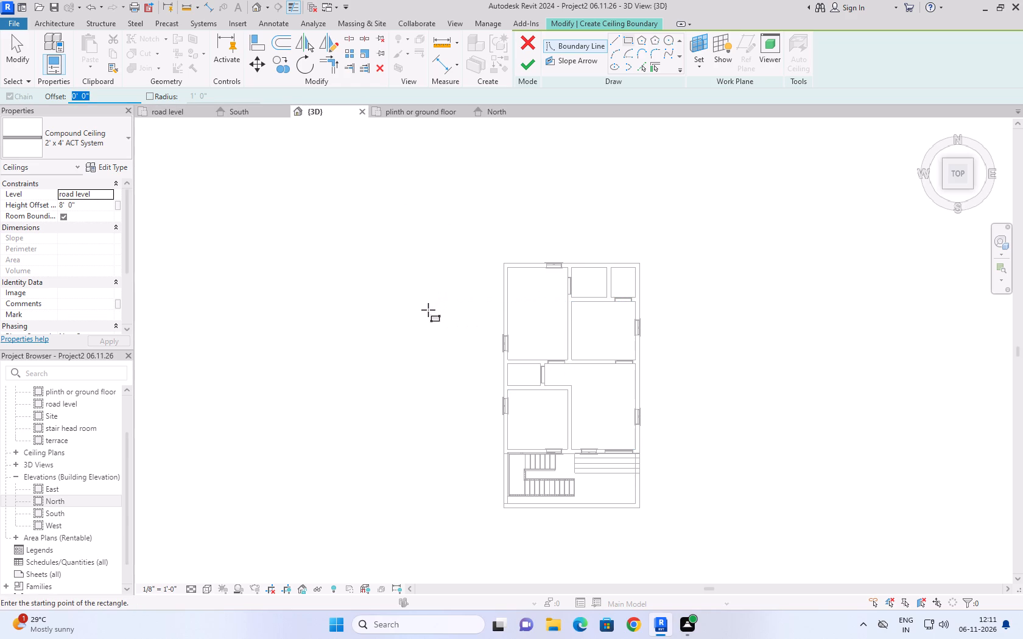
pyautogui.write("6''")
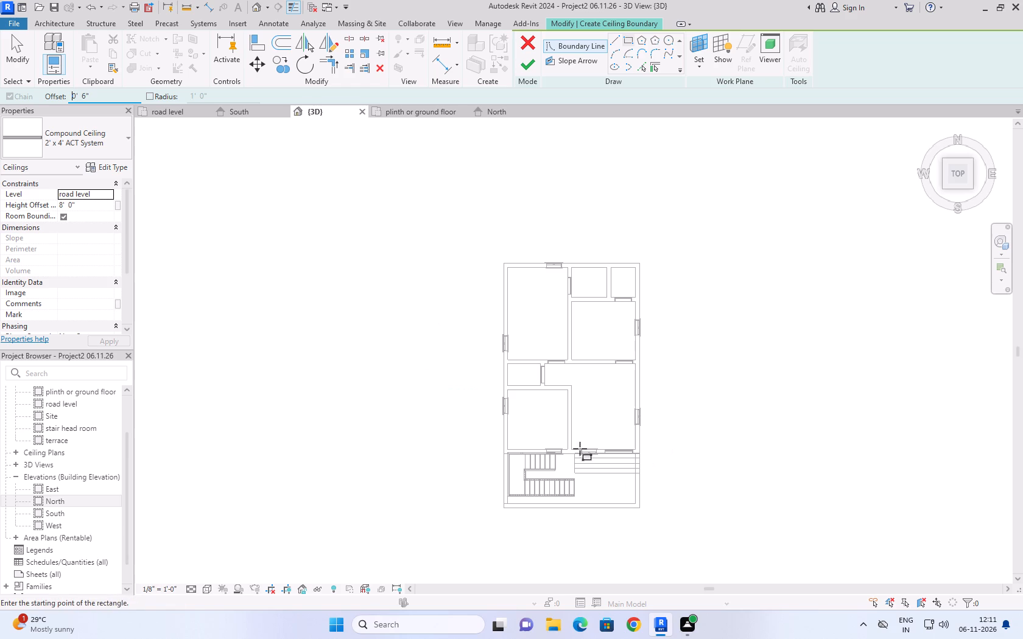
pyautogui.scroll(4, 575, 453)
pyautogui.click(569, 447)
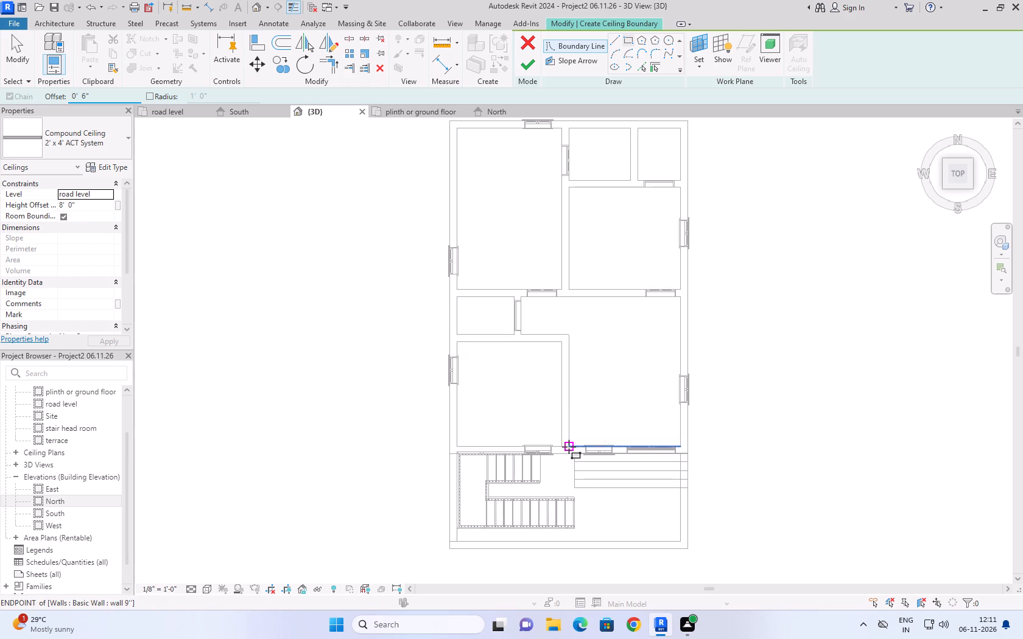
pyautogui.press('space')
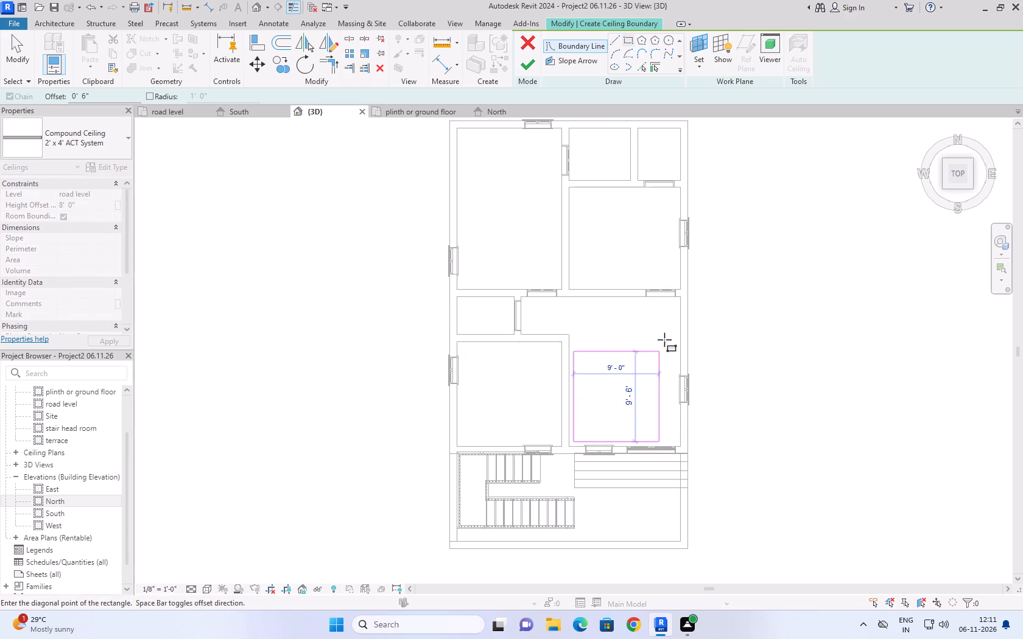
pyautogui.click(679, 299)
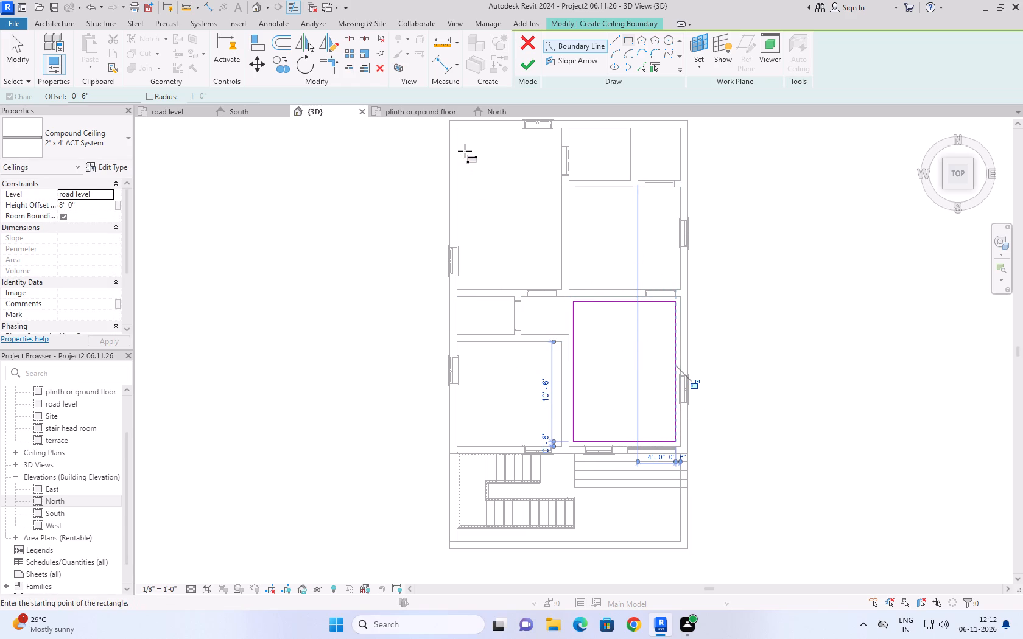
pyautogui.click(459, 129)
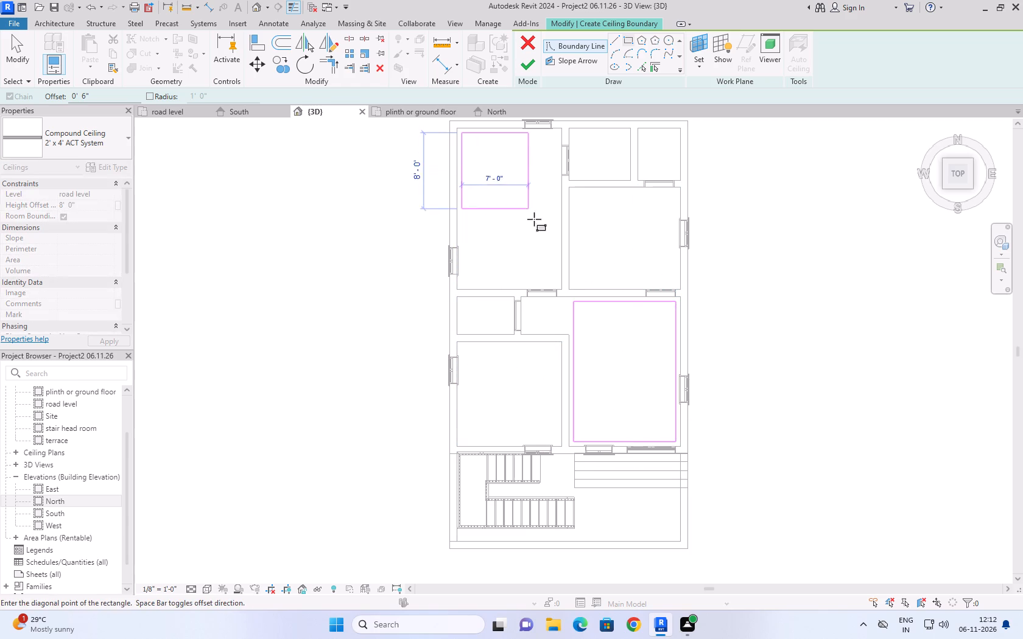
pyautogui.click(561, 290)
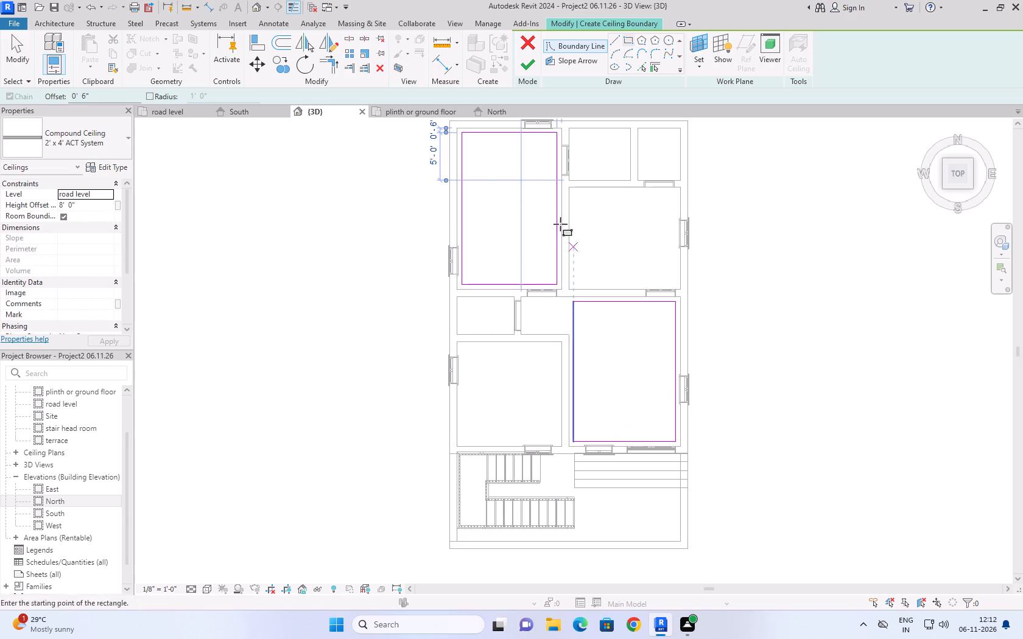
# Sketch second rectangles 0' 6" inside the first ones, 9' by 15' in the north-west room and 9' 9" by 13' 9" in the hall.
pyautogui.click(465, 136)
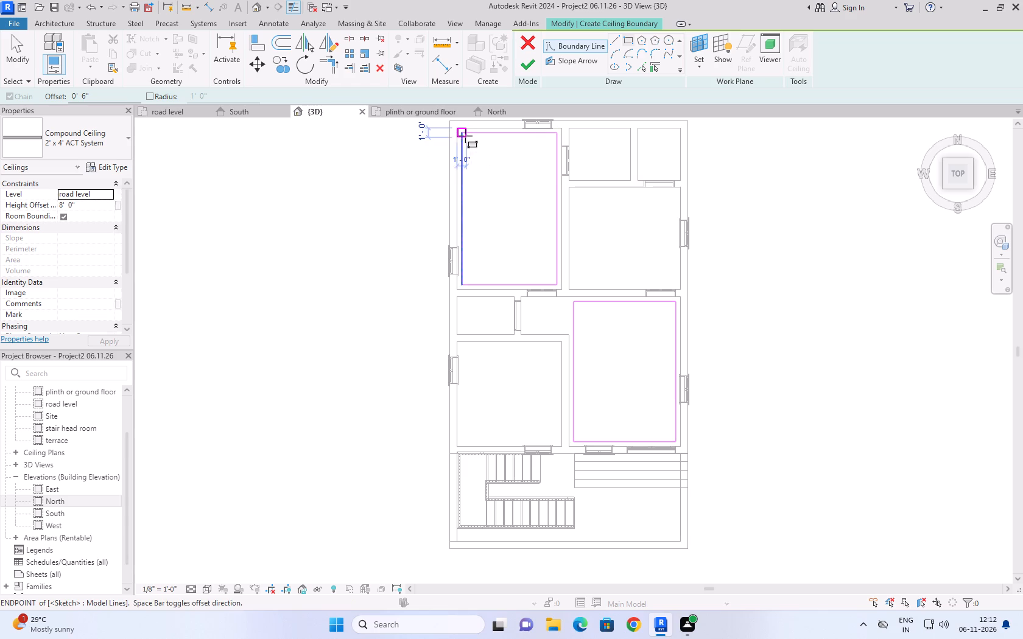
pyautogui.click(557, 284)
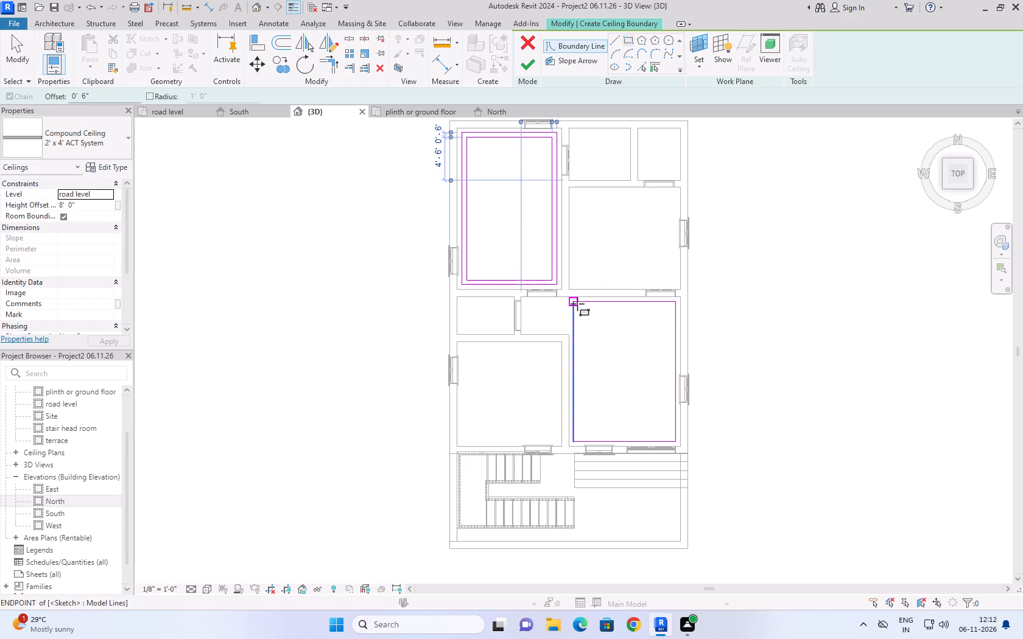
pyautogui.click(574, 304)
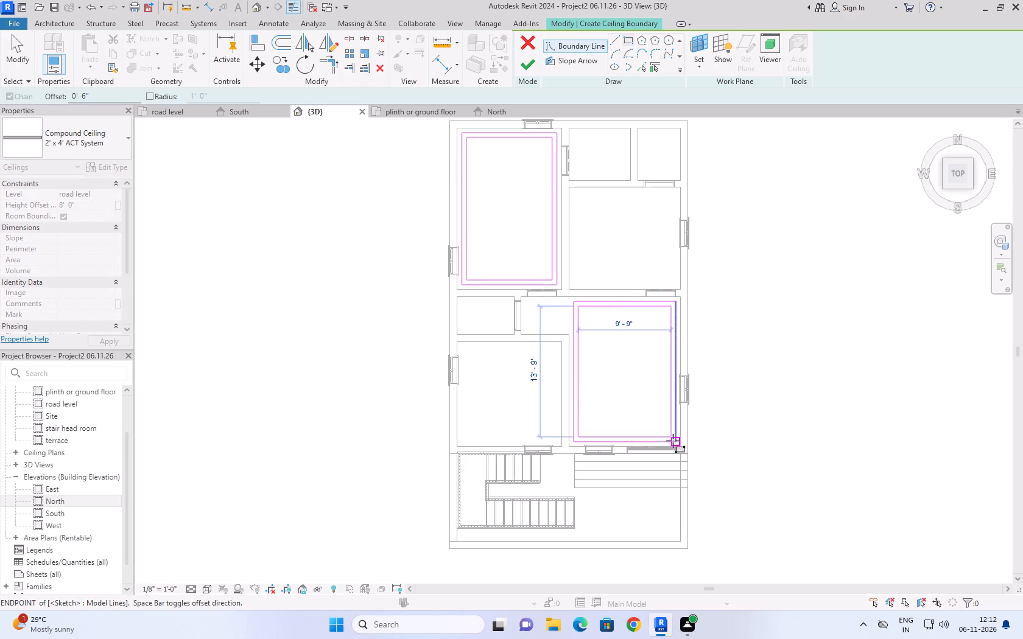
pyautogui.click(674, 442)
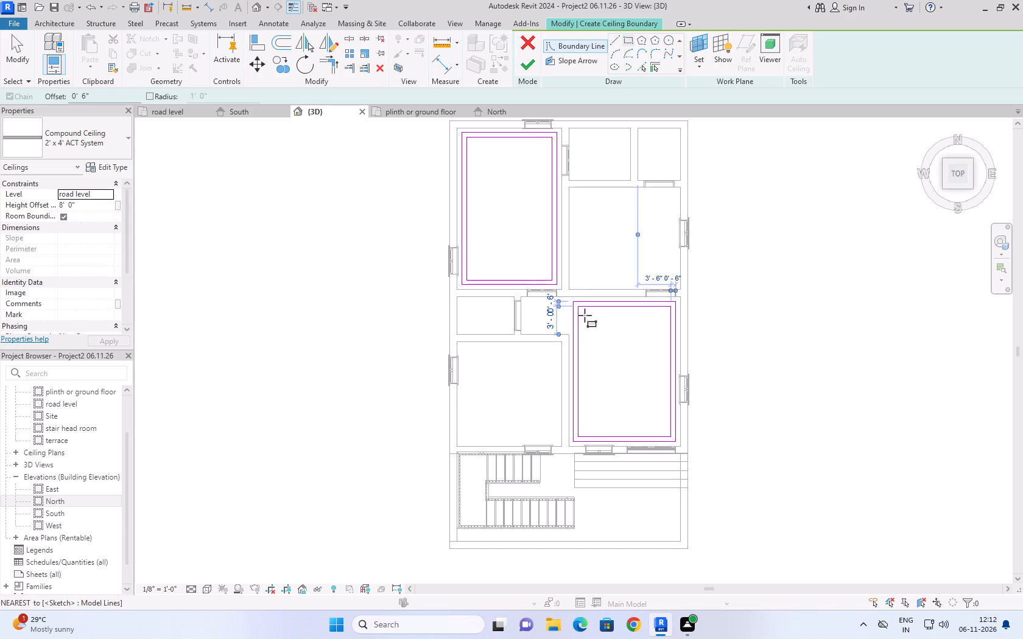
# Set the sketch offset to 1' 0" and draw a third boundary rectangle inside the second one in the hall and north-west room.
pyautogui.click(121, 97)
pyautogui.press('BackSpace')
pyautogui.press('BackSpace')
pyautogui.press('BackSpace')
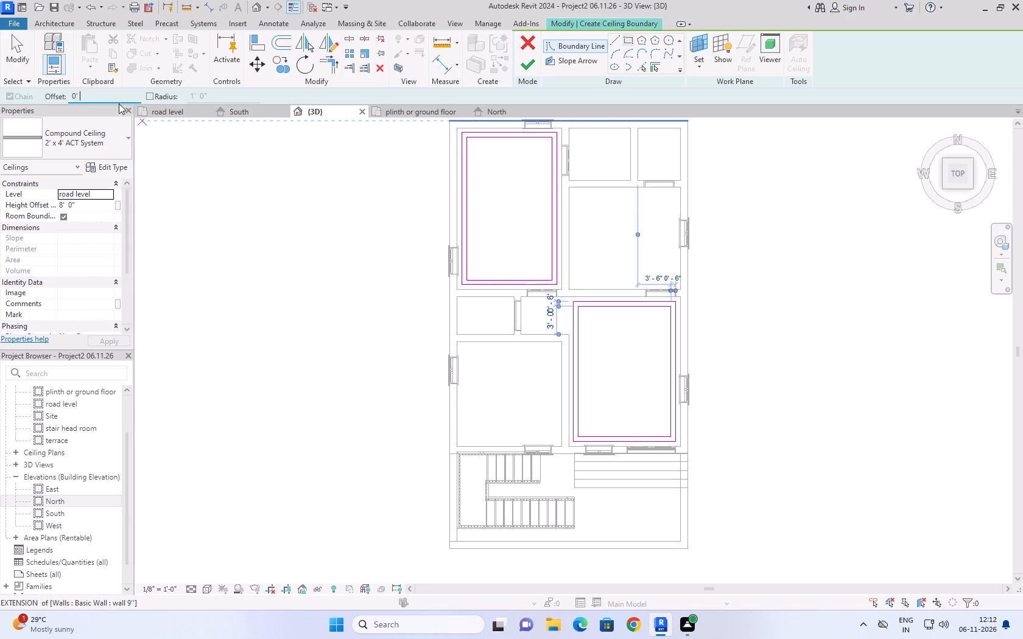
pyautogui.press('BackSpace')
pyautogui.press('BackSpace')
pyautogui.press('BackSpace')
pyautogui.press('BackSpace')
pyautogui.press('BackSpace')
pyautogui.write("1'")
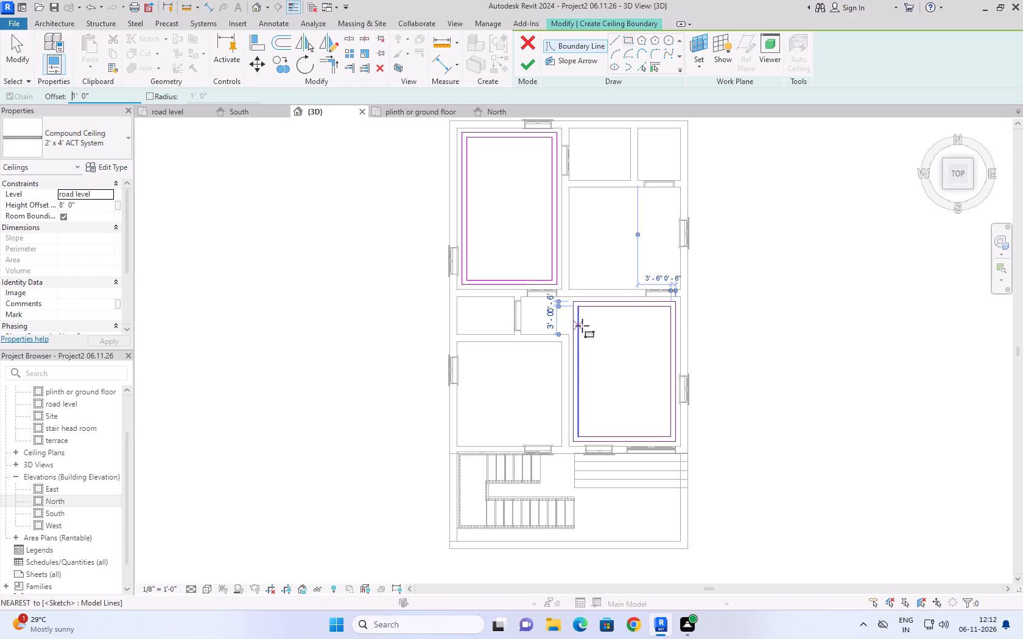
pyautogui.click(581, 307)
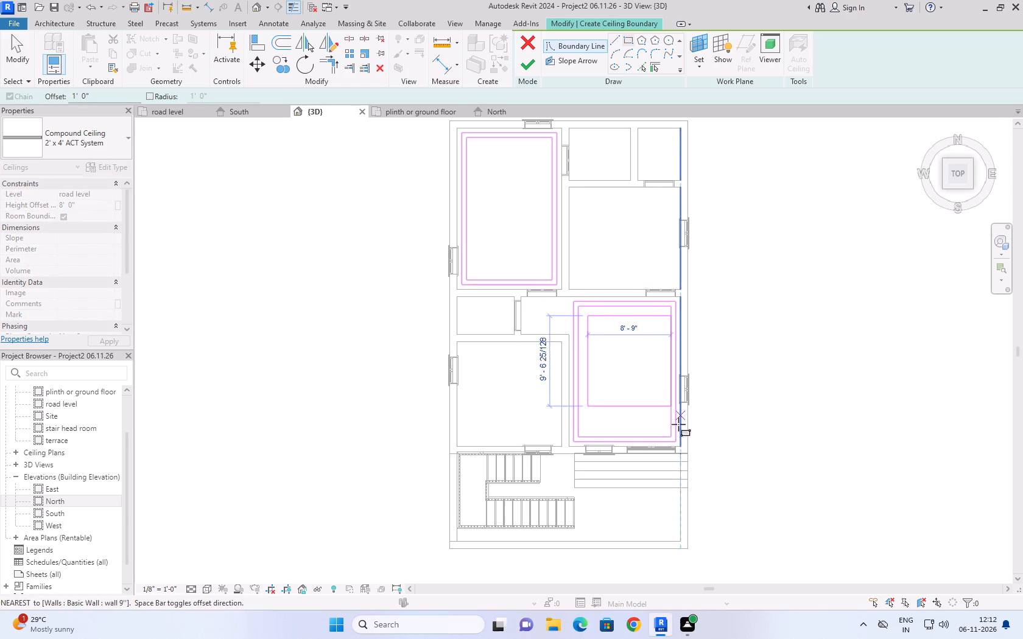
pyautogui.click(672, 437)
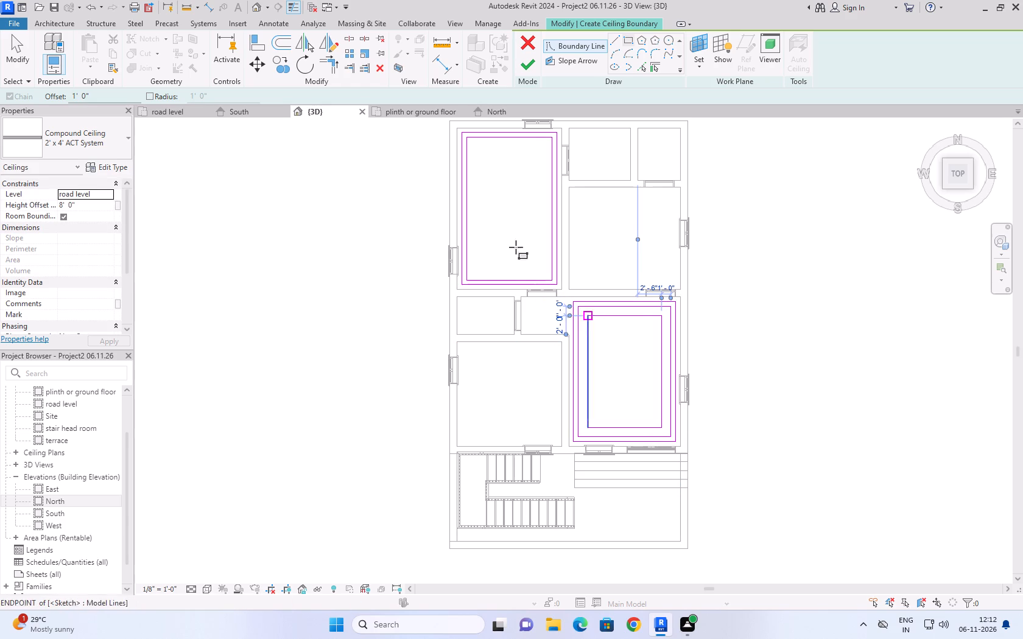
pyautogui.click(468, 140)
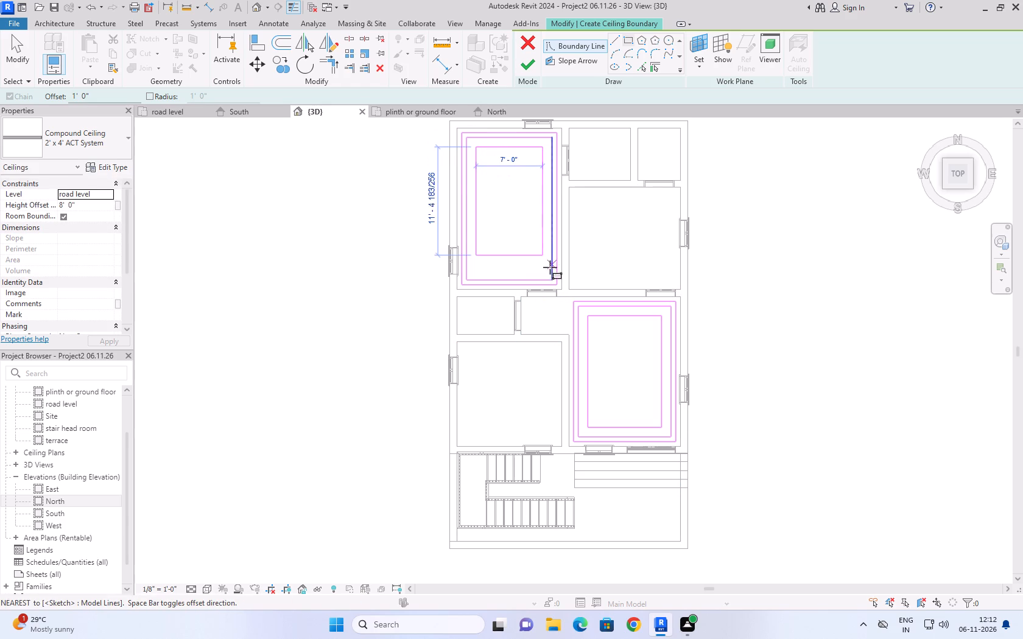
pyautogui.click(554, 276)
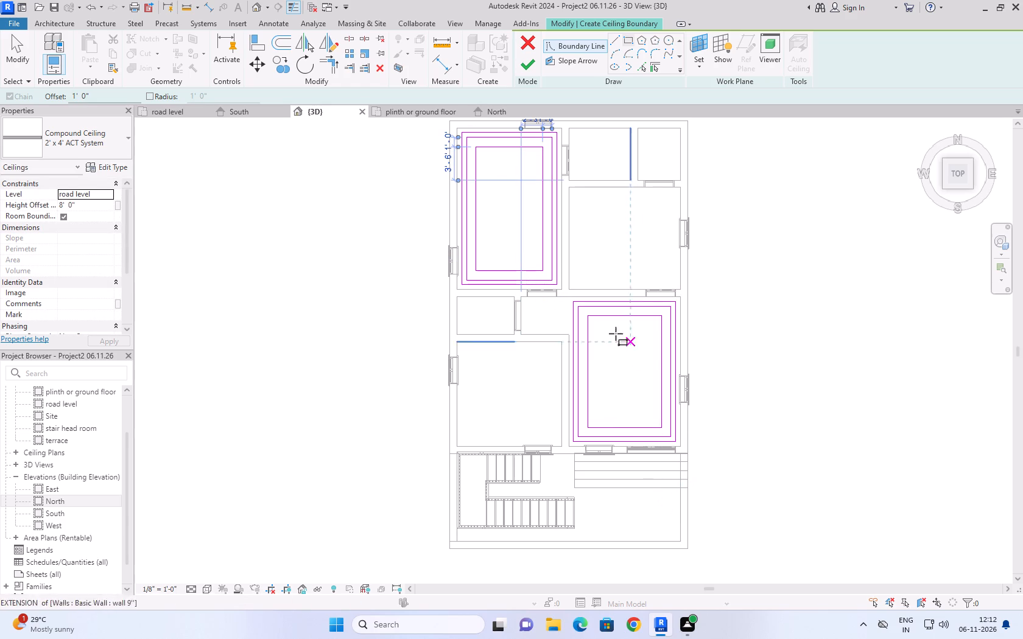
# Add innermost rectangles at 1' 0" offset, 5' 9" by 9' 9" in the hall and 5' by 11' in the north-west room, and finish the ceiling.
pyautogui.click(589, 316)
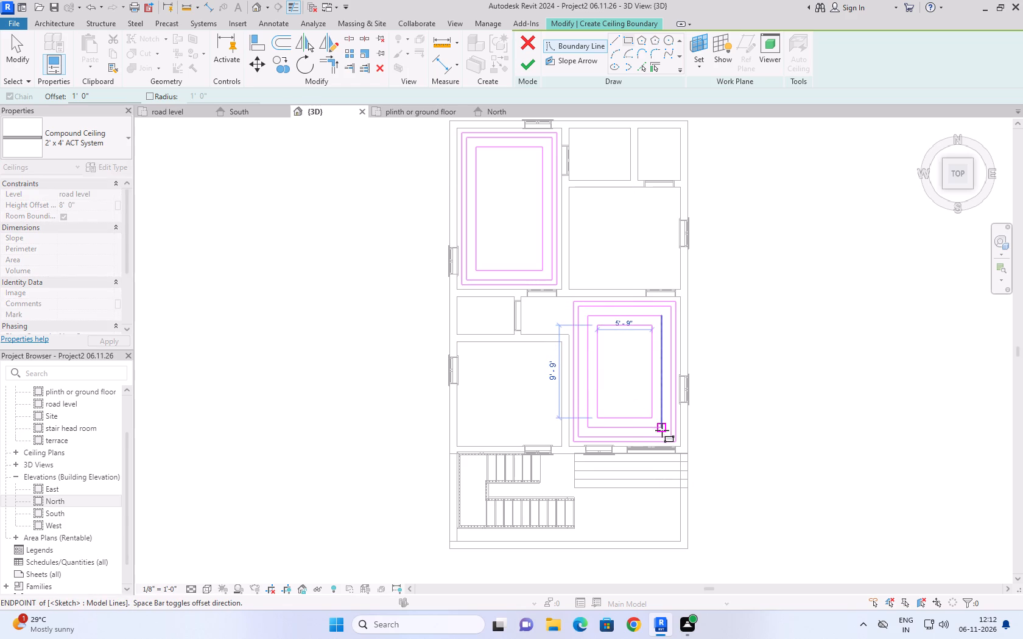
pyautogui.click(663, 427)
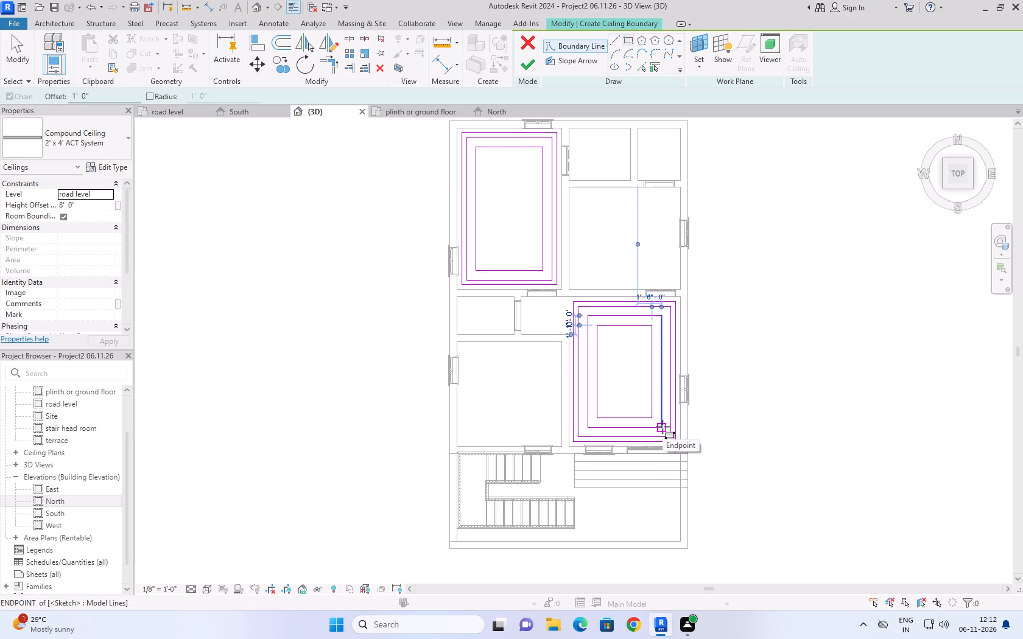
pyautogui.click(477, 150)
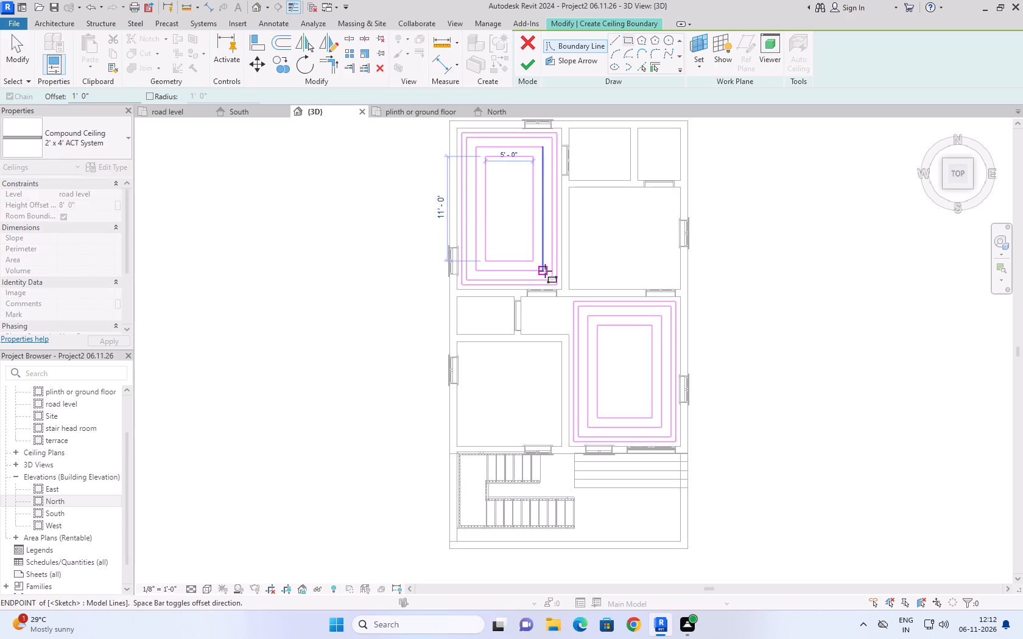
pyautogui.click(545, 271)
pyautogui.click(519, 60)
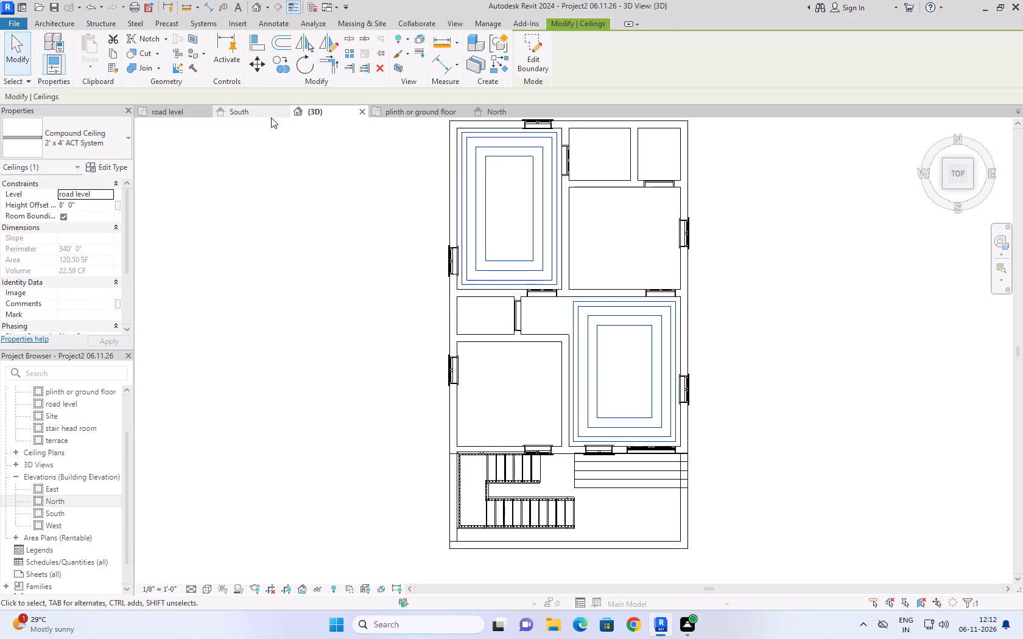
# In the 3D view, try the Hidden Line visual style, then set the view to Realistic.
pyautogui.click(422, 113)
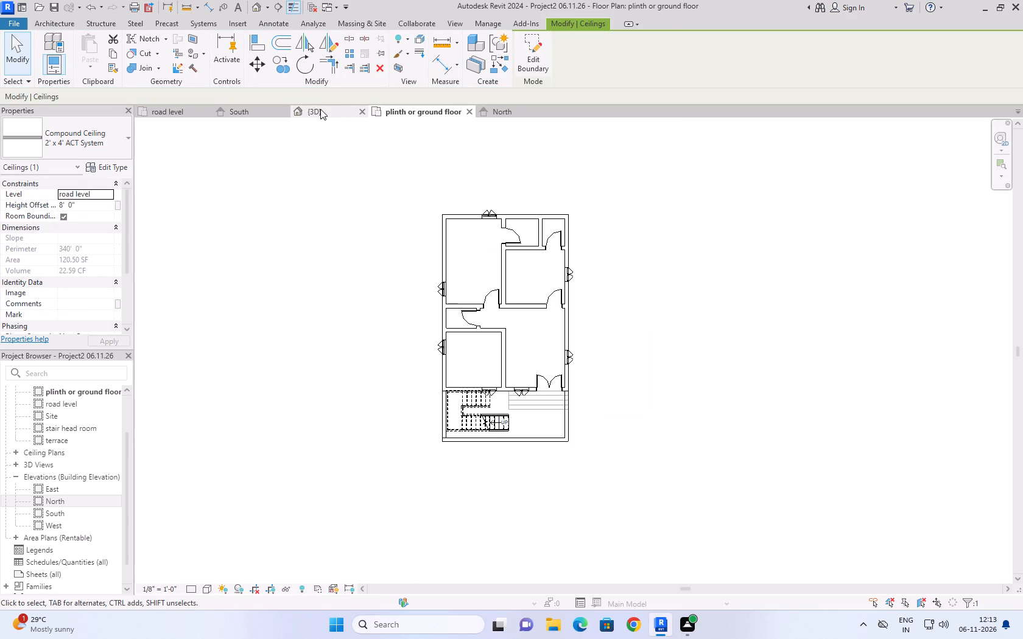
pyautogui.click(320, 109)
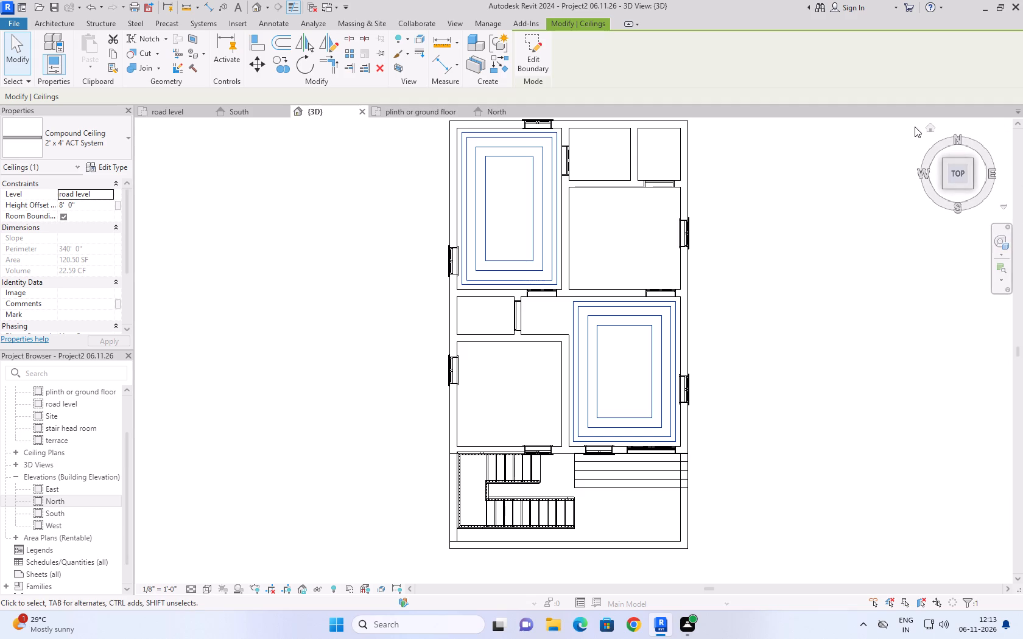
pyautogui.click(933, 131)
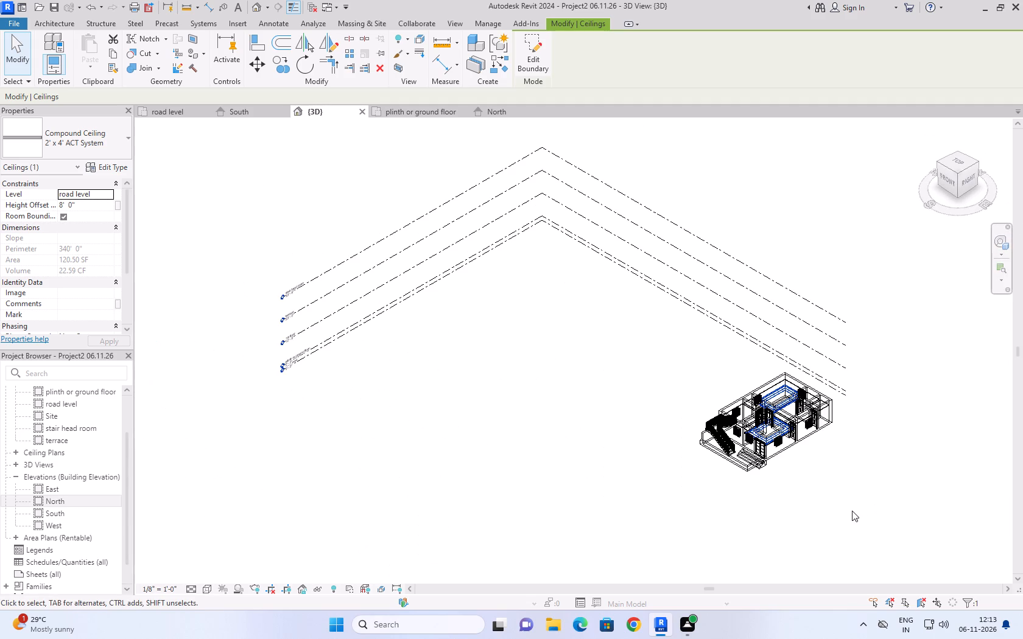
pyautogui.scroll(7, 798, 488)
pyautogui.click(750, 474)
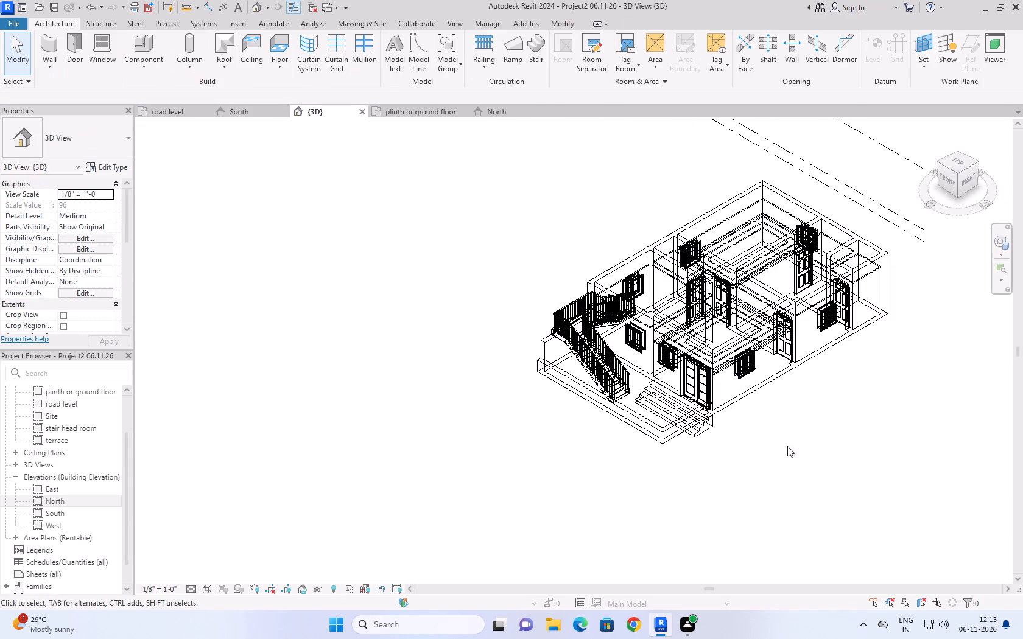
pyautogui.click(787, 446)
pyautogui.click(211, 591)
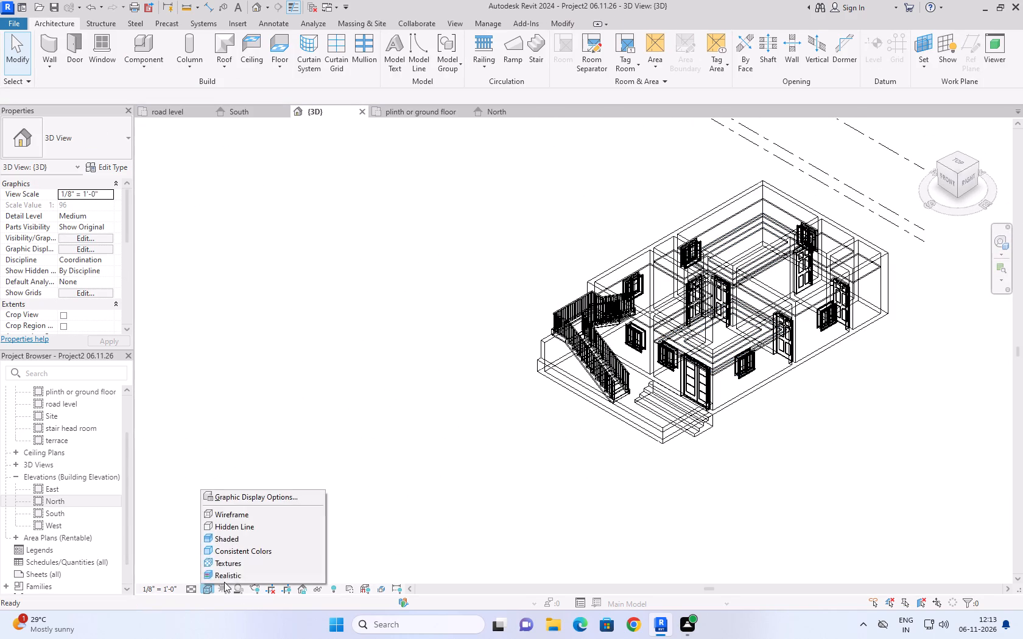
pyautogui.click(258, 524)
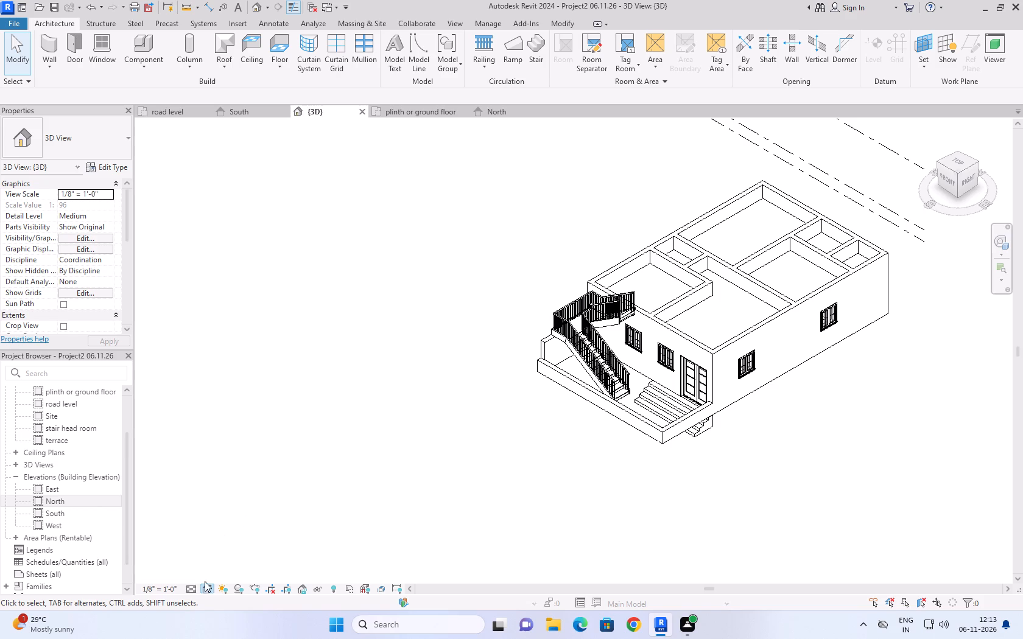
pyautogui.click(207, 588)
pyautogui.click(222, 573)
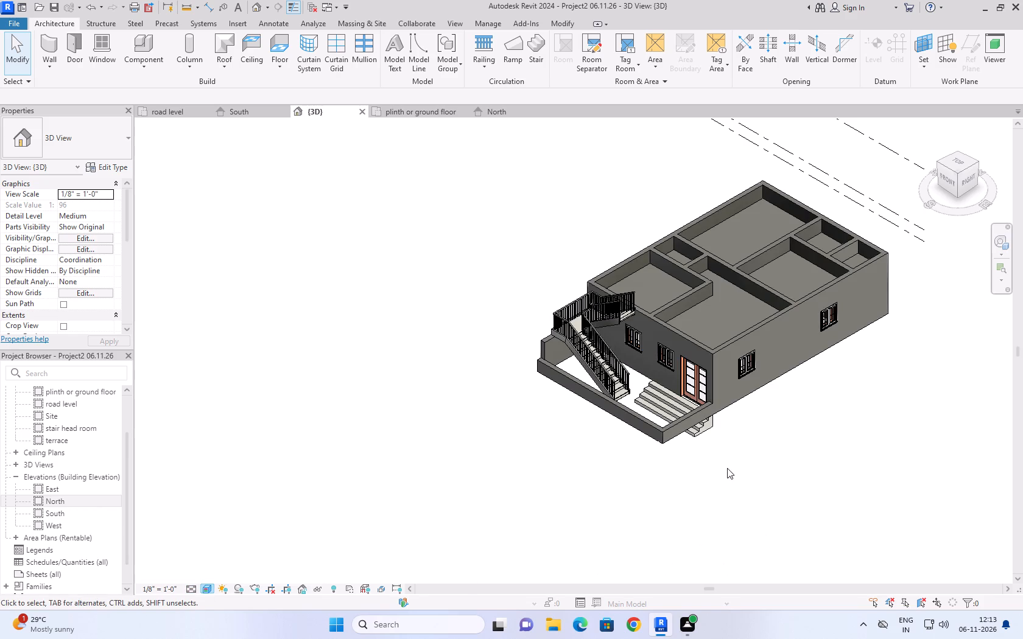
# Examine the house from below, from the front entrance and from above to check the new ceilings, including the hall ceiling.
pyautogui.keyDown('shift'); pyautogui.moveTo(714, 466); pyautogui.dragTo(749, 330, button='middle'); pyautogui.keyUp('shift')
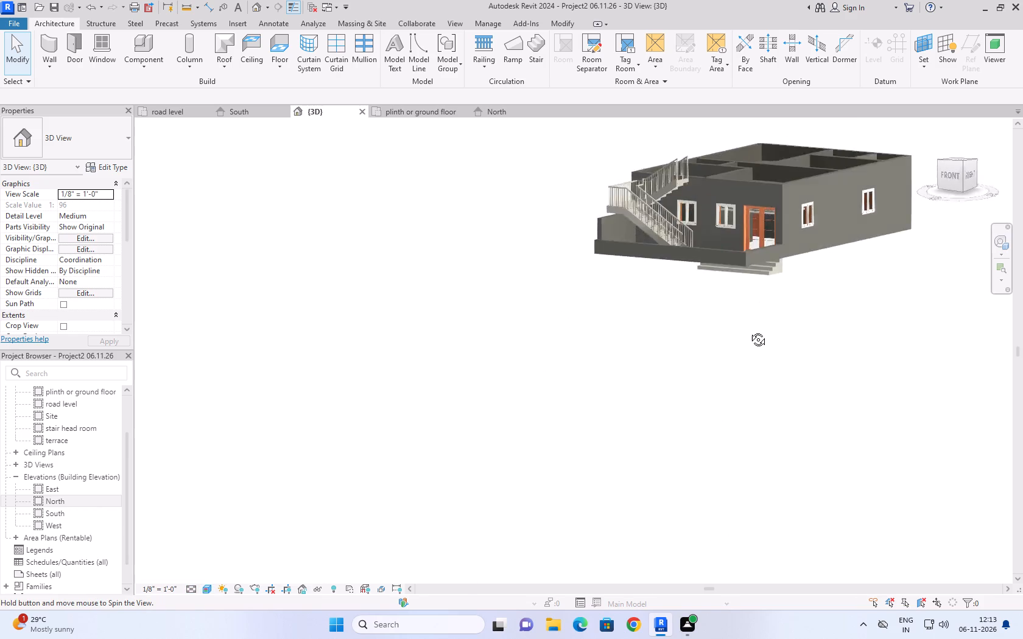
pyautogui.keyDown('shift'); pyautogui.moveTo(749, 330); pyautogui.dragTo(770, 260, button='middle'); pyautogui.keyUp('shift')
pyautogui.moveTo(773, 256); pyautogui.dragTo(676, 464, button='middle')
pyautogui.keyDown('shift'); pyautogui.moveTo(692, 520); pyautogui.dragTo(697, 515, button='middle'); pyautogui.keyUp('shift')
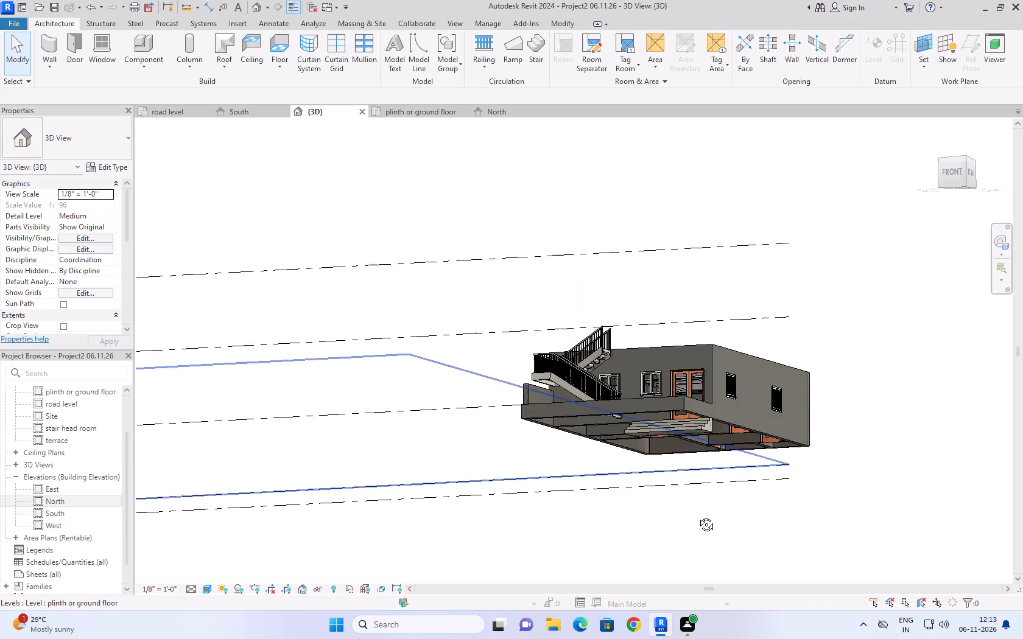
pyautogui.keyDown('shift'); pyautogui.moveTo(697, 515); pyautogui.dragTo(720, 325, button='middle'); pyautogui.keyUp('shift')
pyautogui.keyDown('shift'); pyautogui.moveTo(720, 338); pyautogui.dragTo(721, 387, button='middle'); pyautogui.keyUp('shift')
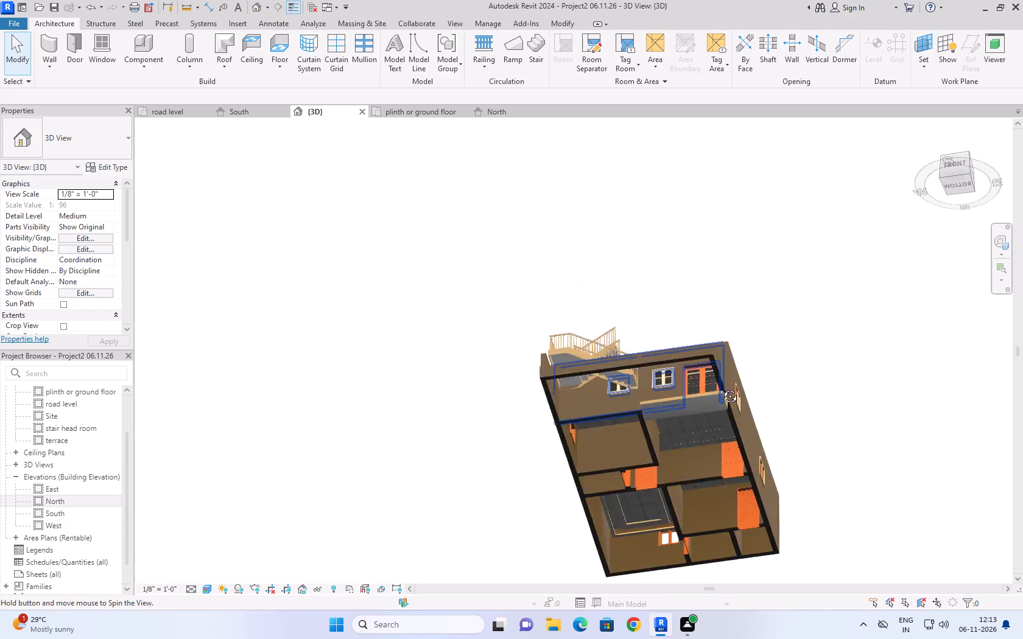
pyautogui.keyDown('shift'); pyautogui.moveTo(721, 387); pyautogui.dragTo(710, 529, button='middle'); pyautogui.keyUp('shift')
pyautogui.scroll(8, 707, 413)
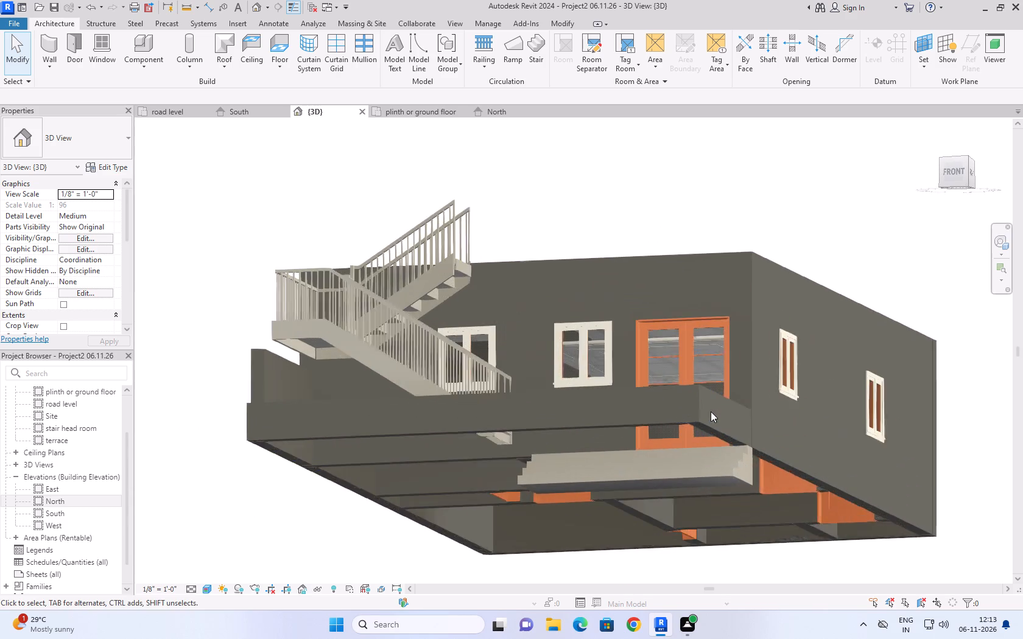
pyautogui.scroll(3, 713, 404)
pyautogui.moveTo(704, 337); pyautogui.dragTo(698, 405, button='middle')
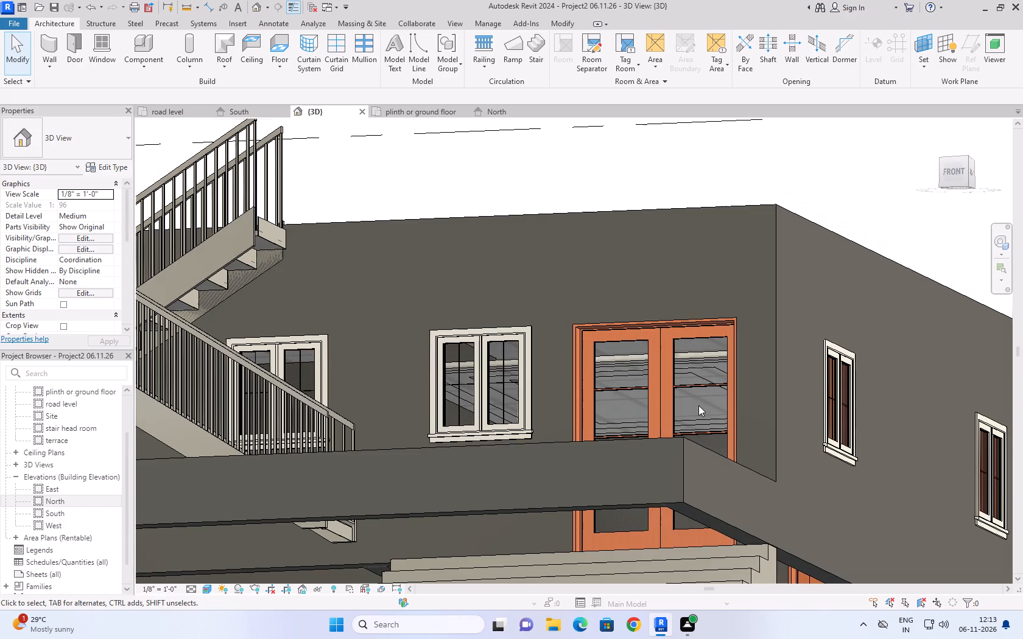
pyautogui.click(814, 169)
pyautogui.keyDown('shift'); pyautogui.moveTo(827, 153); pyautogui.dragTo(751, 322, button='middle'); pyautogui.keyUp('shift')
pyautogui.scroll(-8, 757, 249)
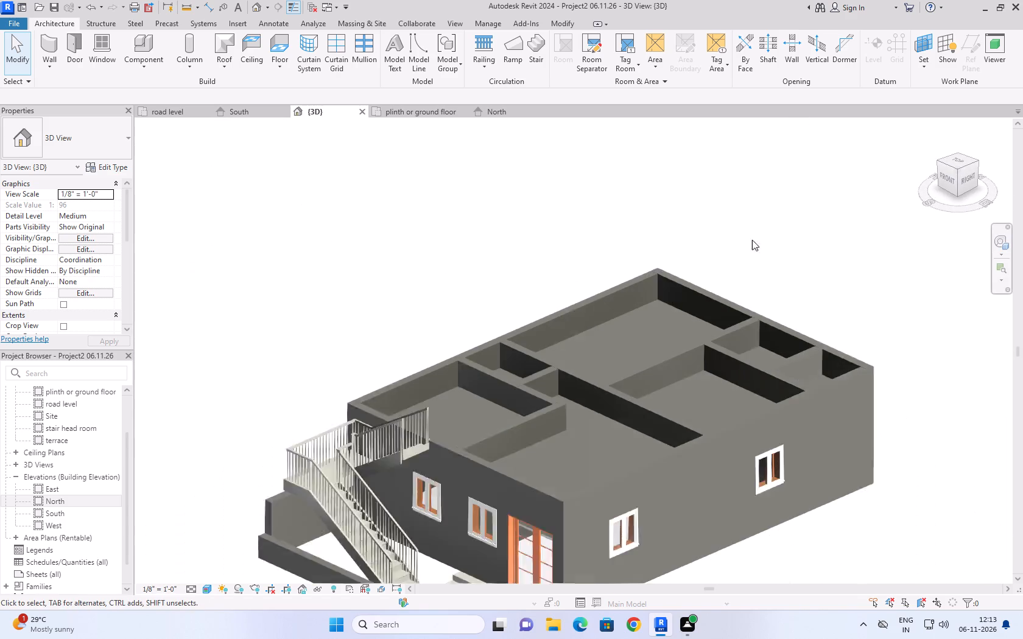
pyautogui.keyDown('shift'); pyautogui.moveTo(711, 410); pyautogui.dragTo(725, 495, button='middle'); pyautogui.keyUp('shift')
pyautogui.scroll(-4, 737, 296)
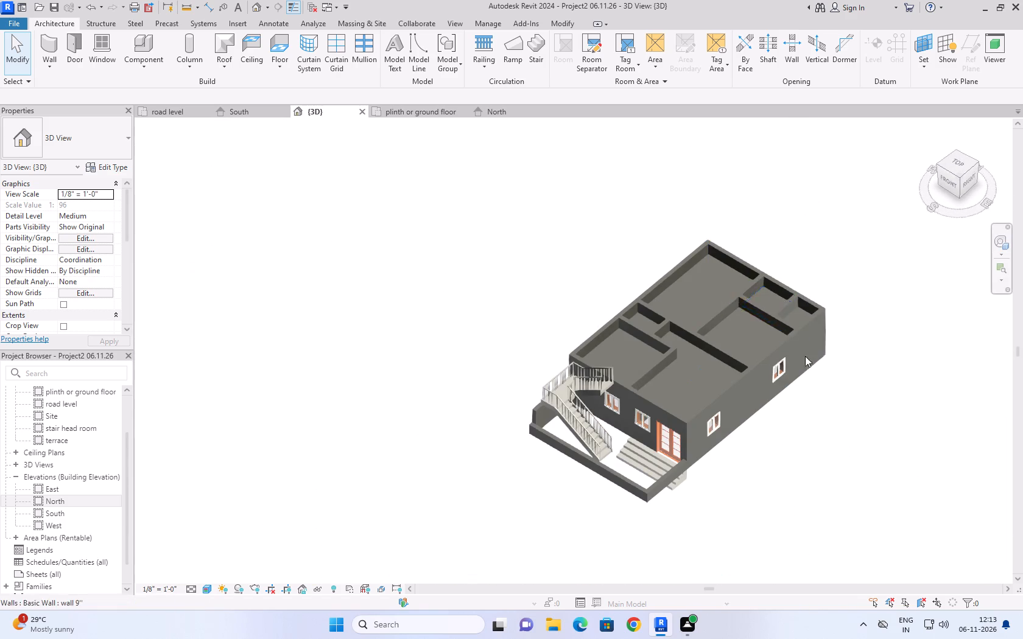
pyautogui.keyDown('shift'); pyautogui.moveTo(815, 222); pyautogui.dragTo(817, 274, button='middle'); pyautogui.keyUp('shift')
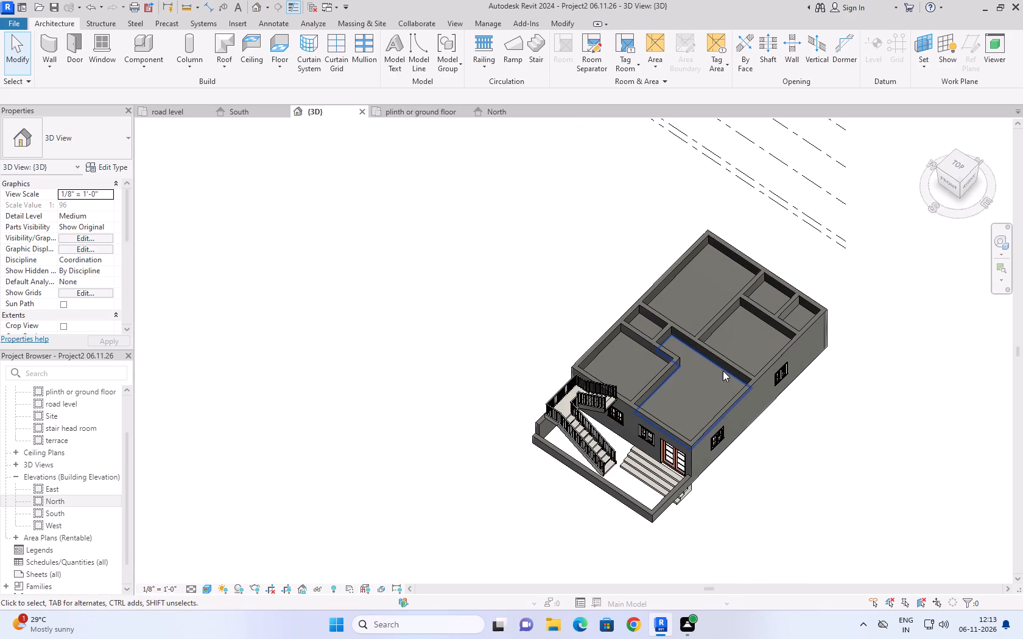
pyautogui.click(723, 371)
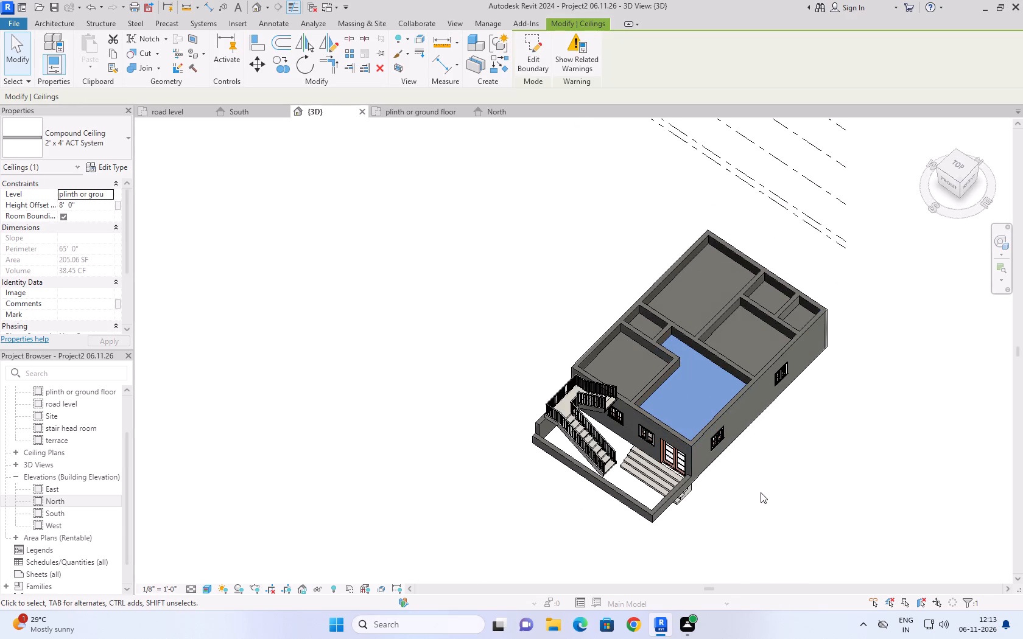
pyautogui.click(798, 497)
# Enable the 3D view's section box and pull its east face inward until it cuts lengthwise through the house.
pyautogui.scroll(-1, 42, 309)
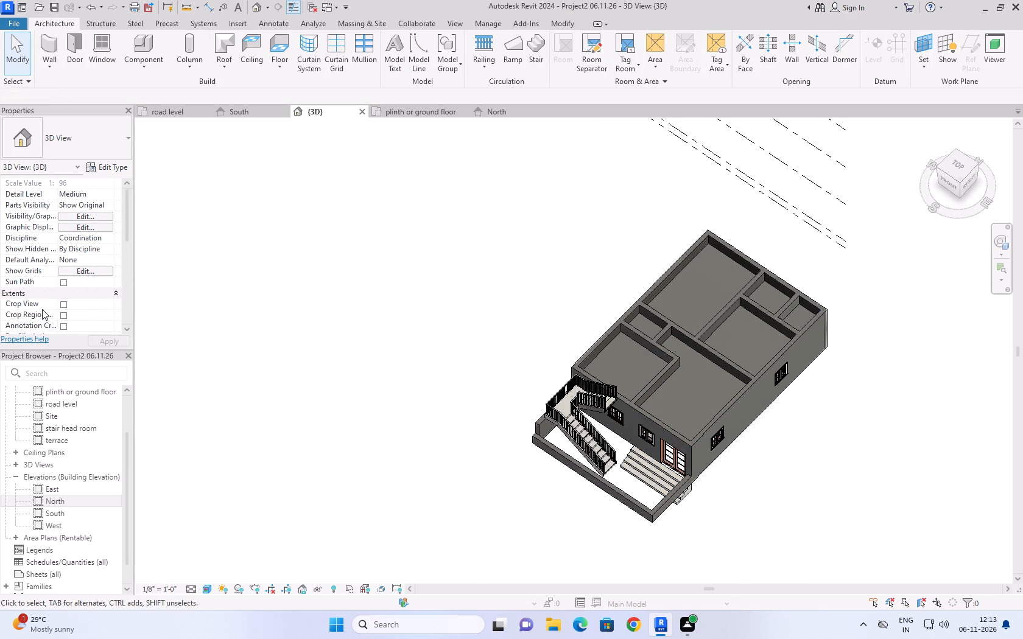
pyautogui.scroll(-2, 42, 309)
pyautogui.click(58, 305)
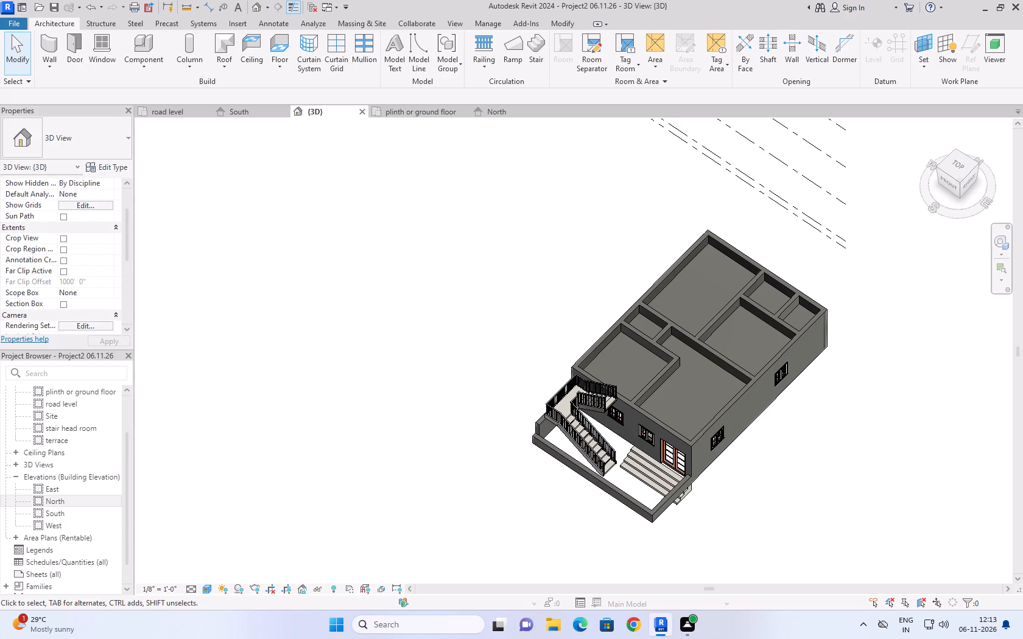
pyautogui.click(63, 304)
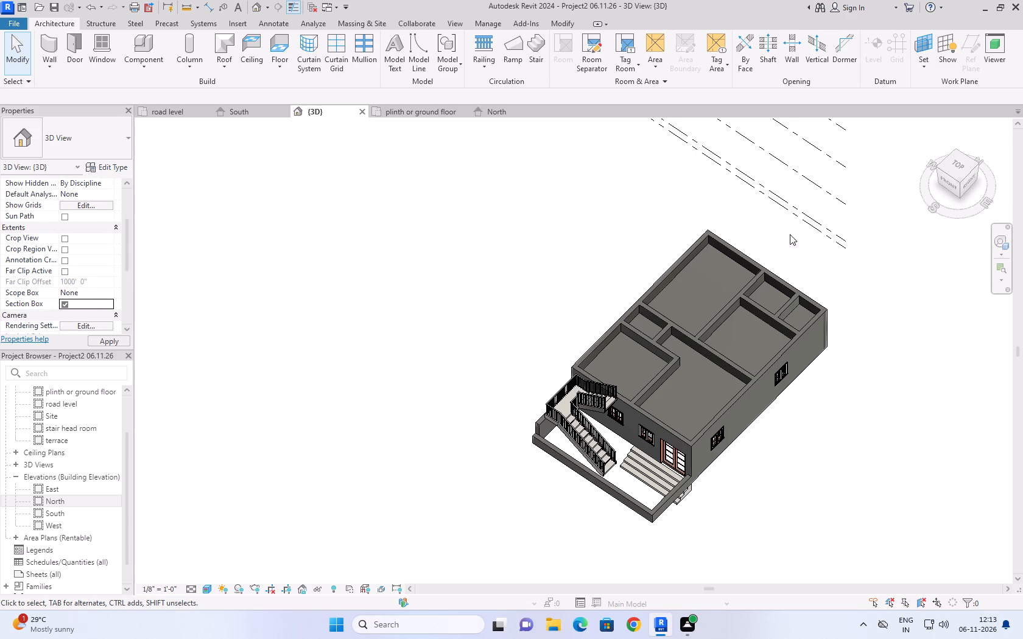
pyautogui.scroll(-9, 846, 293)
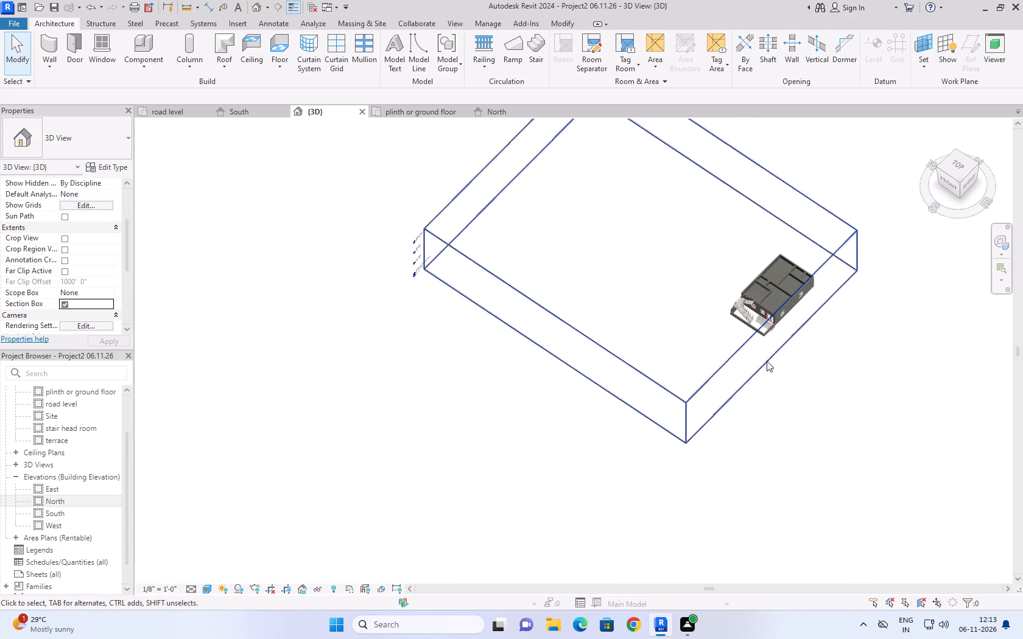
pyautogui.click(826, 261)
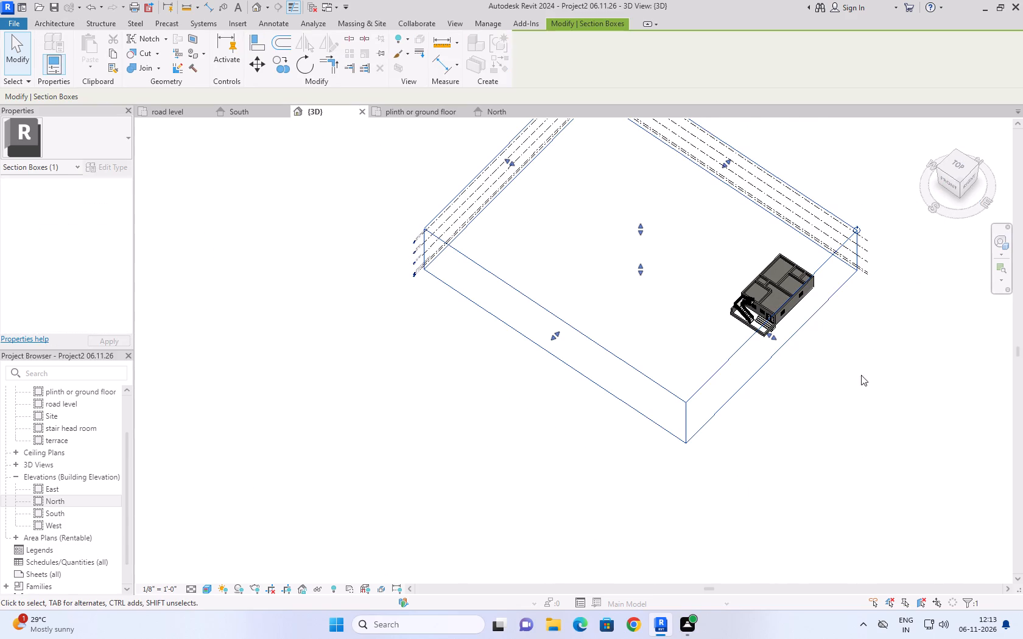
pyautogui.moveTo(770, 333); pyautogui.dragTo(748, 319)
pyautogui.moveTo(748, 319); pyautogui.dragTo(740, 308)
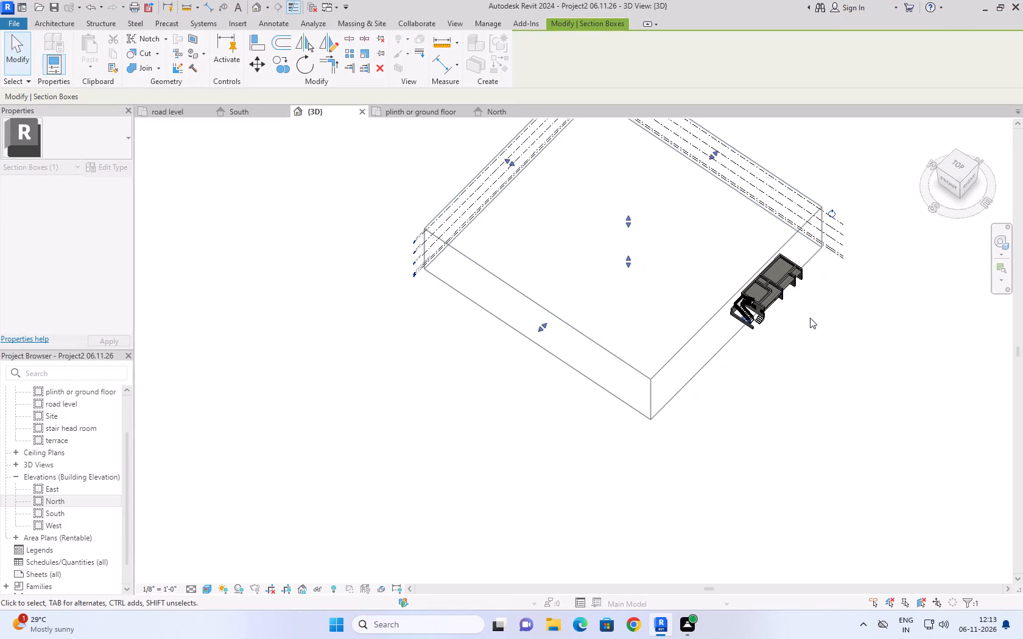
# Examine the cut-open rooms from the east side, checking the stepped-border ceiling in the north-west room against the ceilings above.
pyautogui.keyDown('shift'); pyautogui.moveTo(820, 346); pyautogui.dragTo(712, 254, button='middle'); pyautogui.keyUp('shift')
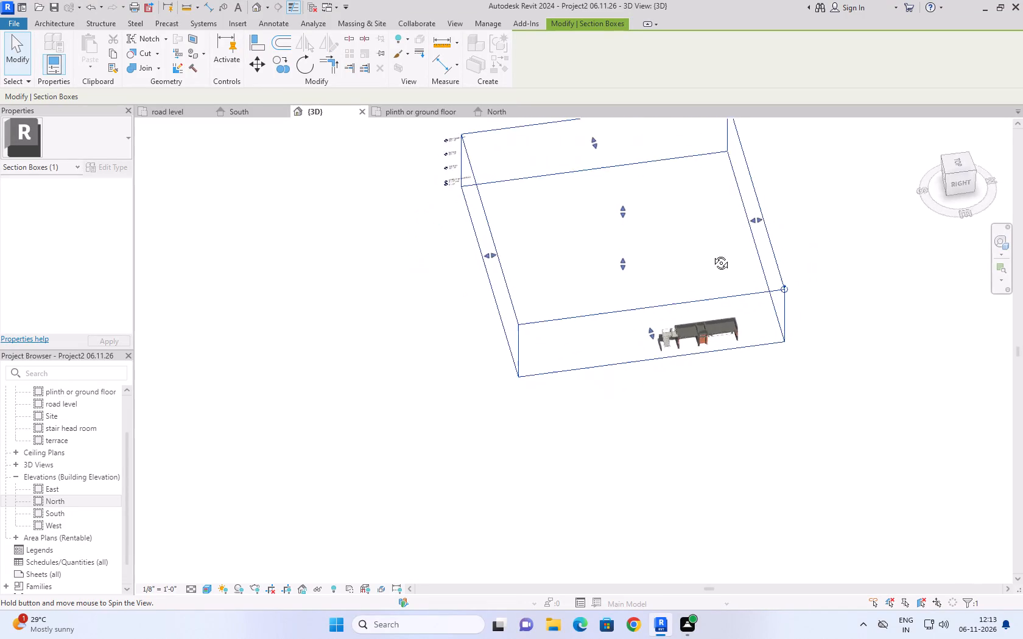
pyautogui.keyDown('shift'); pyautogui.moveTo(712, 254); pyautogui.dragTo(694, 181, button='middle'); pyautogui.keyUp('shift')
pyautogui.scroll(8, 692, 301)
pyautogui.keyDown('shift'); pyautogui.moveTo(729, 430); pyautogui.dragTo(728, 403, button='middle'); pyautogui.keyUp('shift')
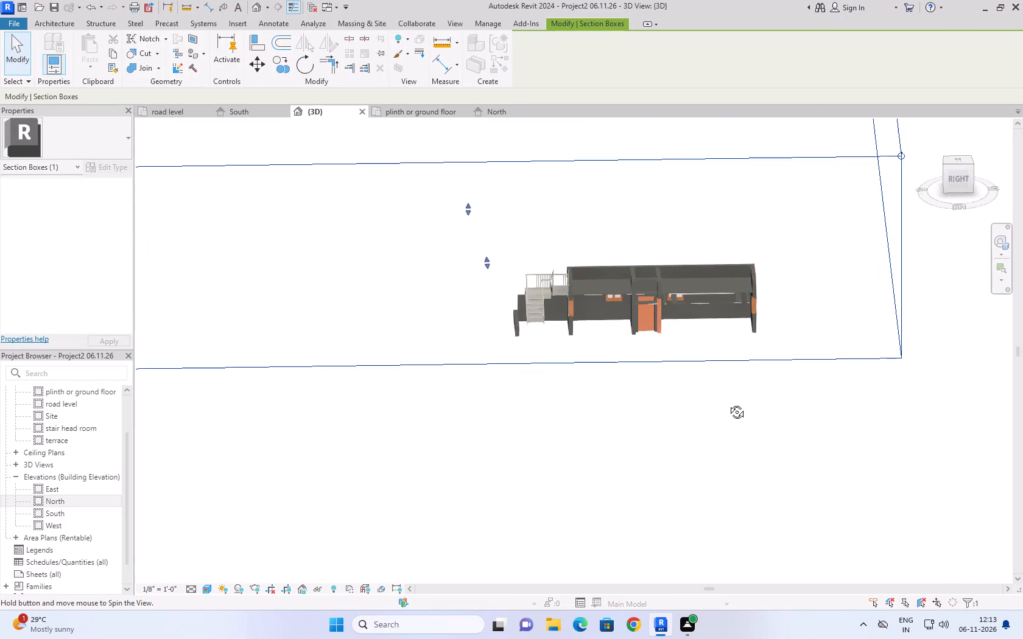
pyautogui.keyDown('shift'); pyautogui.moveTo(728, 403); pyautogui.dragTo(717, 341, button='middle'); pyautogui.keyUp('shift')
pyautogui.scroll(1, 653, 276)
pyautogui.moveTo(653, 276); pyautogui.dragTo(617, 457, button='middle')
pyautogui.keyDown('shift'); pyautogui.moveTo(617, 456); pyautogui.dragTo(623, 425, button='middle'); pyautogui.keyUp('shift')
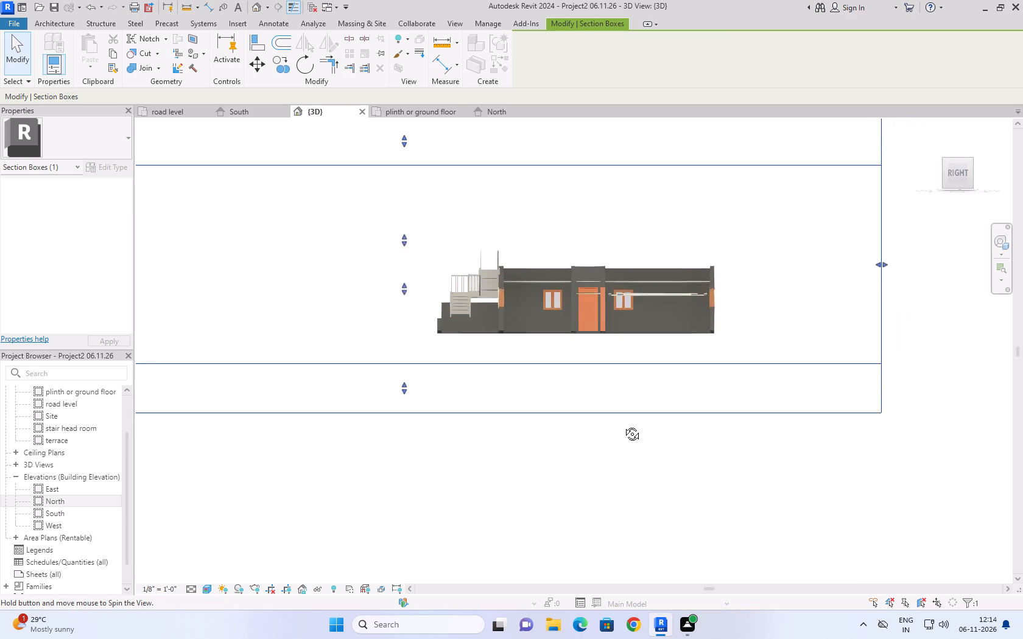
pyautogui.keyDown('shift'); pyautogui.moveTo(623, 425); pyautogui.dragTo(620, 400, button='middle'); pyautogui.keyUp('shift')
pyautogui.scroll(8, 622, 237)
pyautogui.keyDown('shift'); pyautogui.moveTo(703, 365); pyautogui.dragTo(704, 355, button='middle'); pyautogui.keyUp('shift')
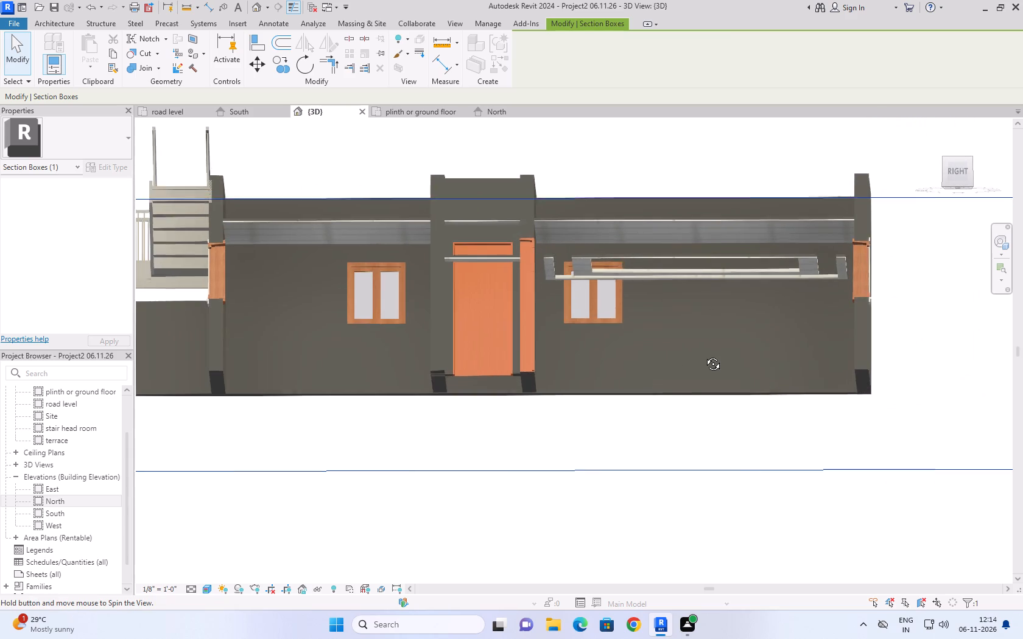
pyautogui.keyDown('shift'); pyautogui.moveTo(704, 355); pyautogui.dragTo(701, 330, button='middle'); pyautogui.keyUp('shift')
pyautogui.moveTo(698, 321); pyautogui.dragTo(649, 523, button='middle')
pyautogui.keyDown('shift'); pyautogui.moveTo(647, 512); pyautogui.dragTo(648, 508, button='middle'); pyautogui.keyUp('shift')
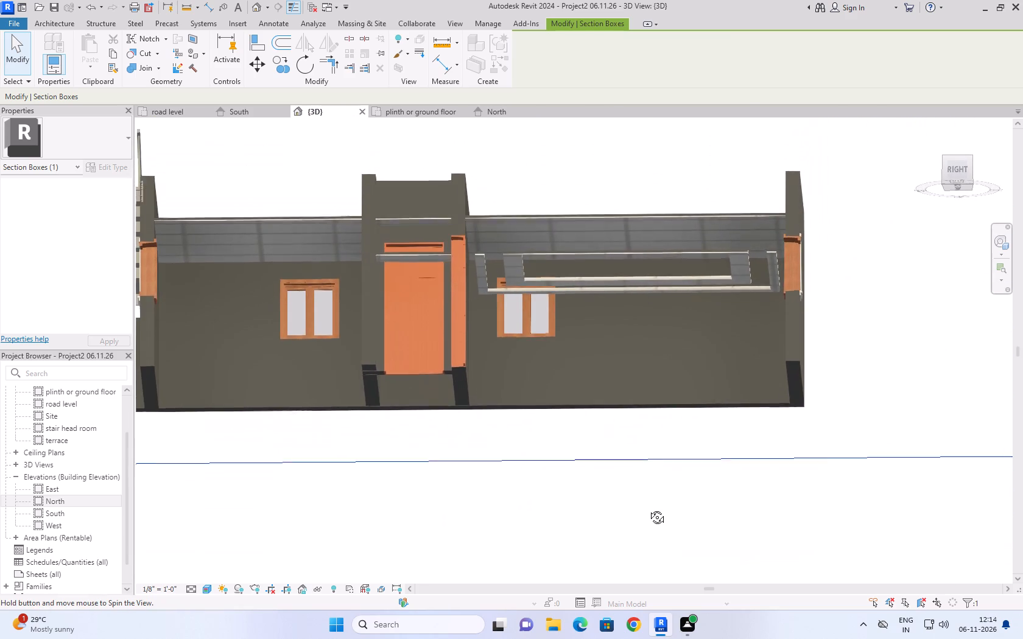
pyautogui.keyDown('shift'); pyautogui.moveTo(648, 508); pyautogui.dragTo(647, 526, button='middle'); pyautogui.keyUp('shift')
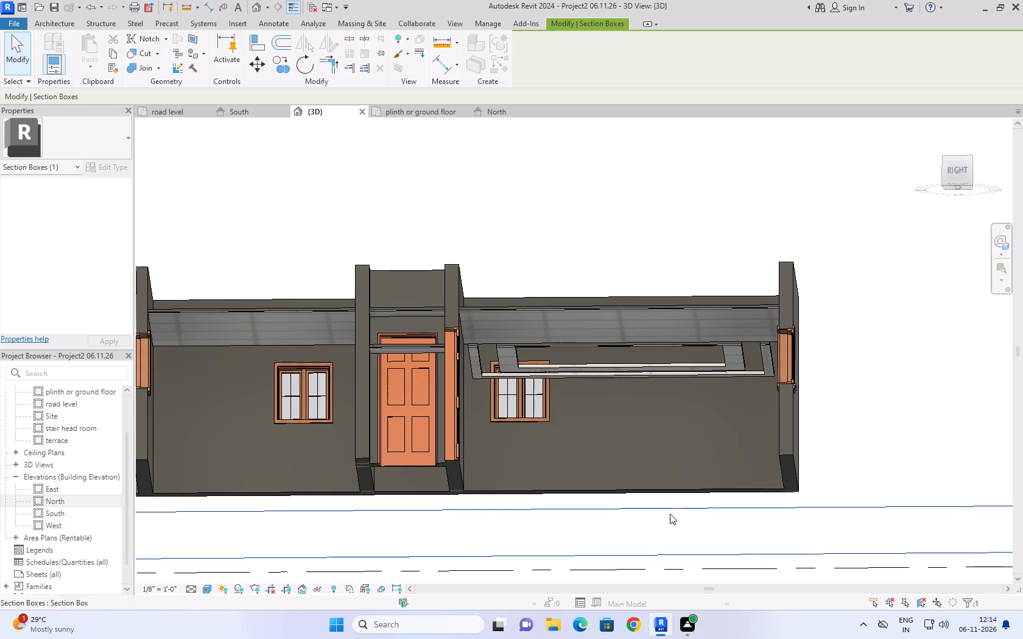
pyautogui.scroll(-4, 617, 301)
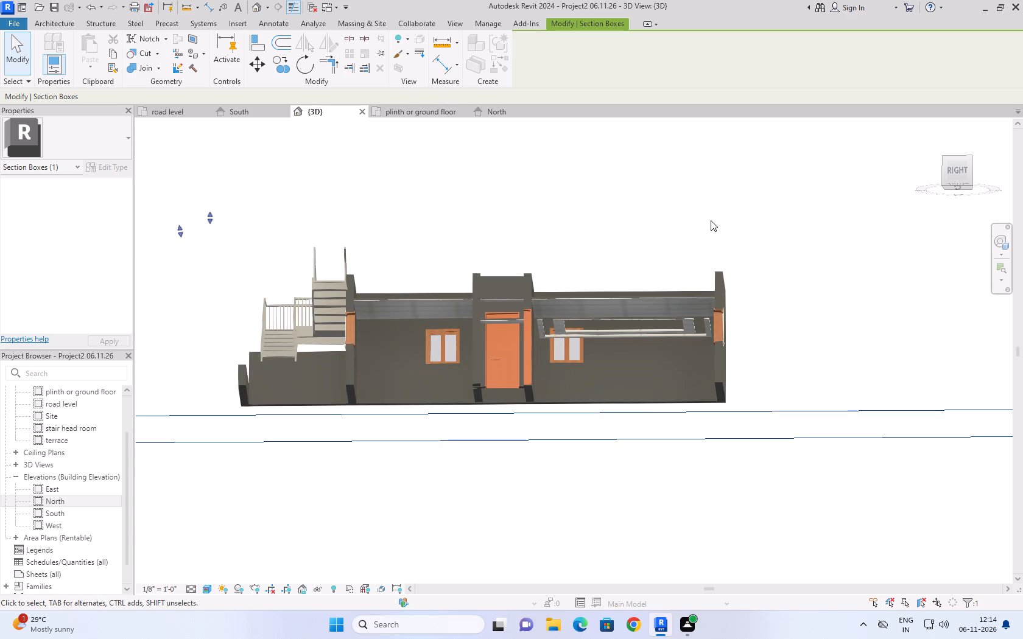
pyautogui.scroll(-3, 722, 255)
pyautogui.scroll(-2, 110, 315)
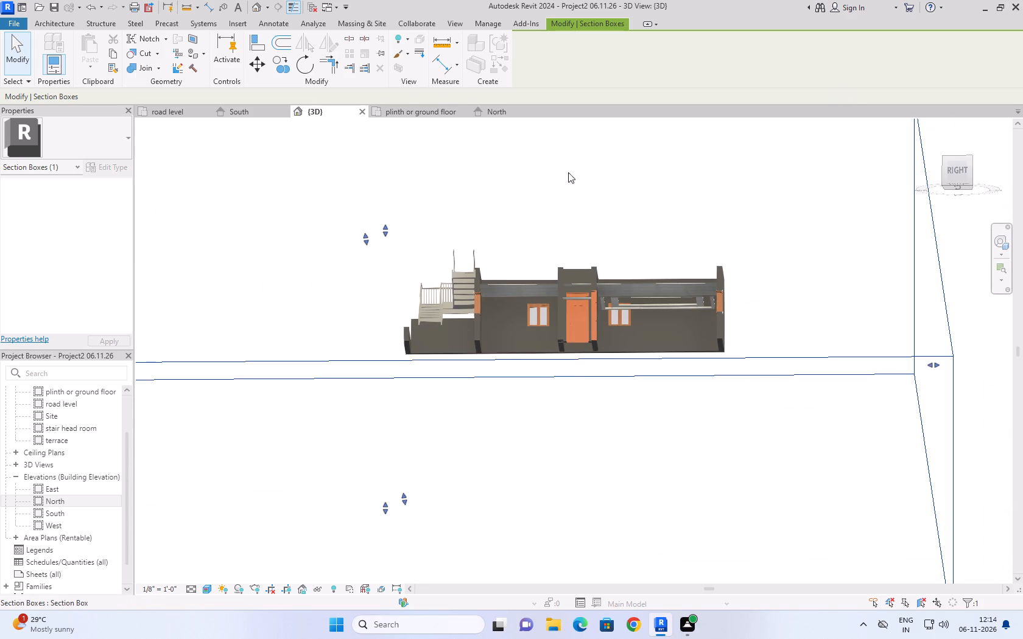
pyautogui.scroll(-7, 783, 239)
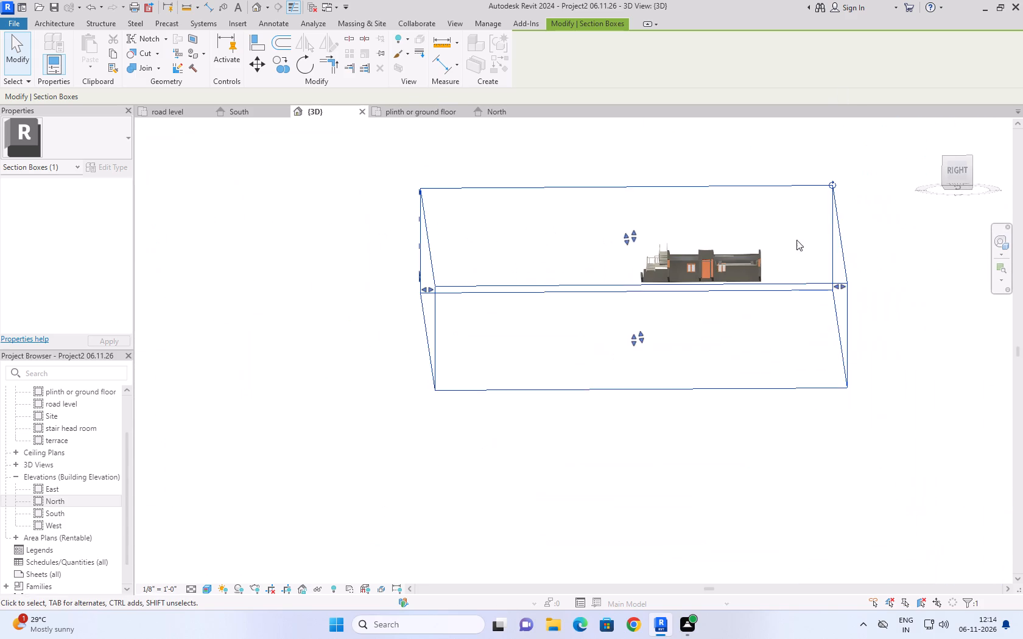
# Turn off the section box and return the 3D view of the whole house to its home orientation.
pyautogui.click(897, 234)
pyautogui.scroll(-3, 90, 307)
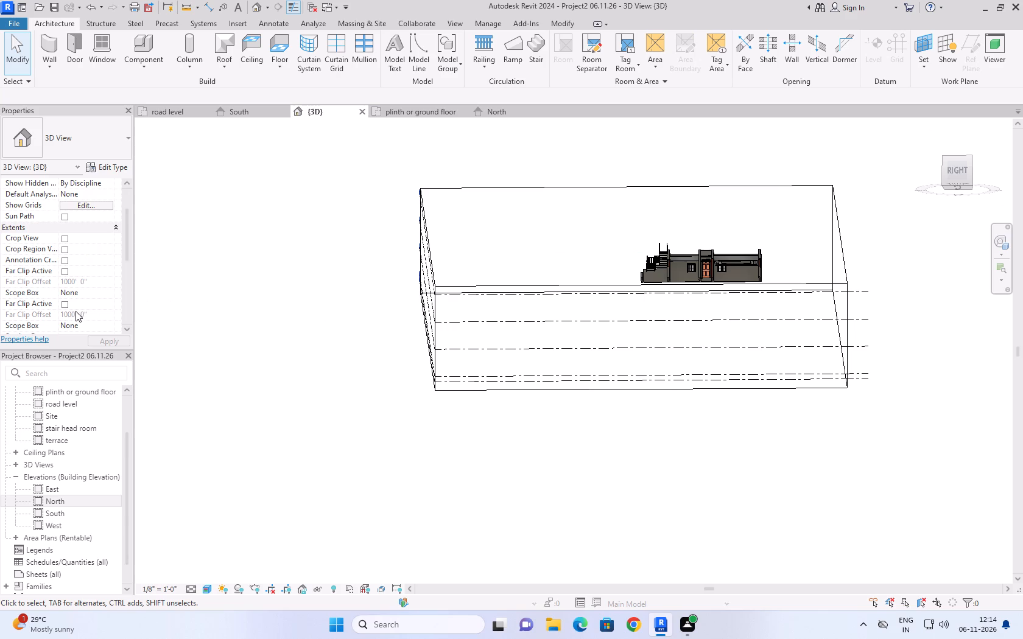
pyautogui.click(65, 303)
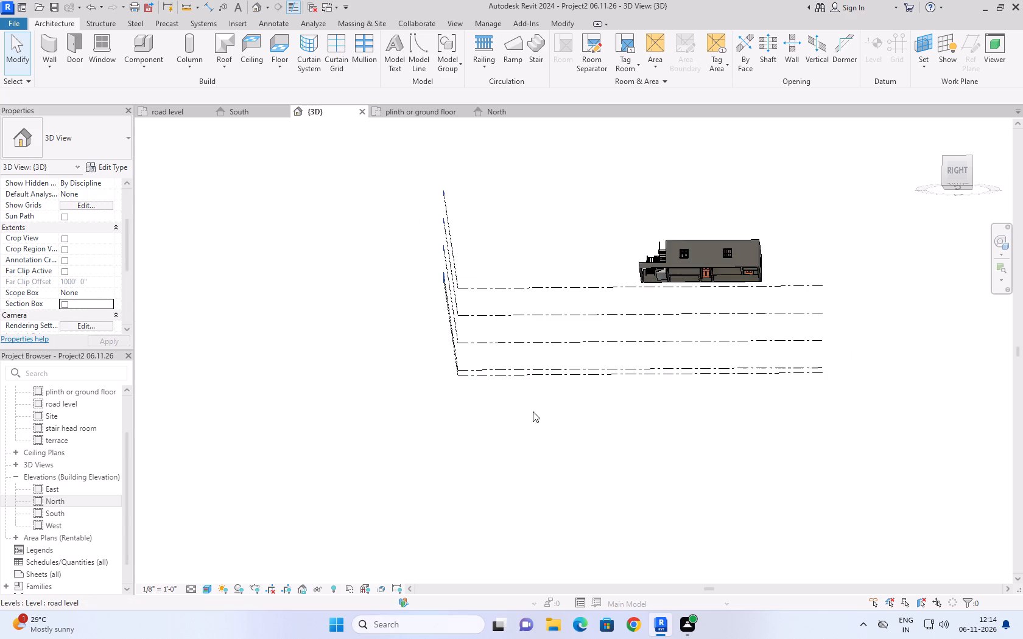
pyautogui.click(568, 506)
pyautogui.click(929, 128)
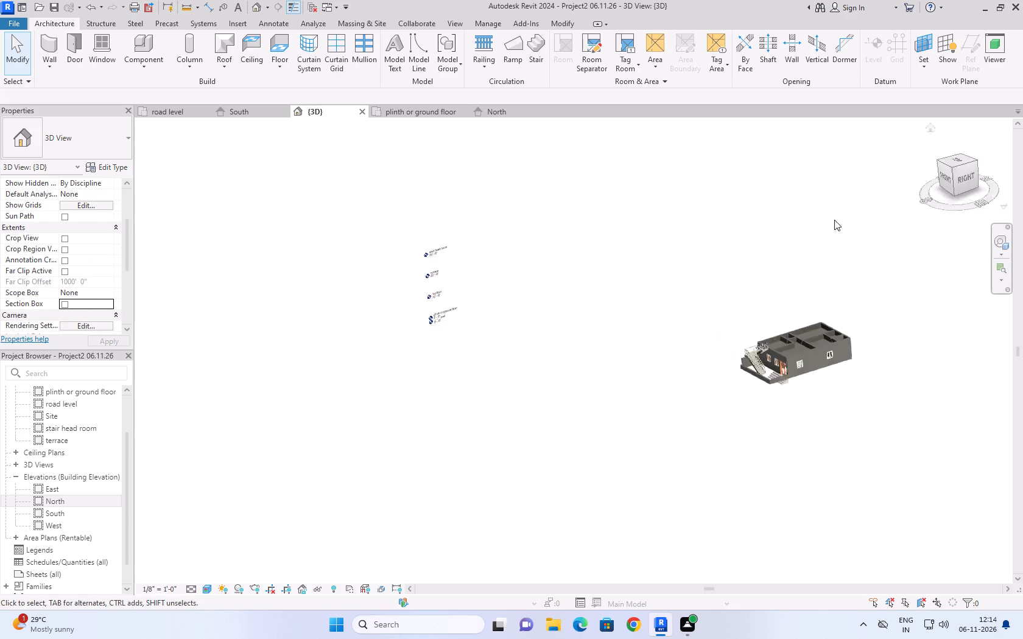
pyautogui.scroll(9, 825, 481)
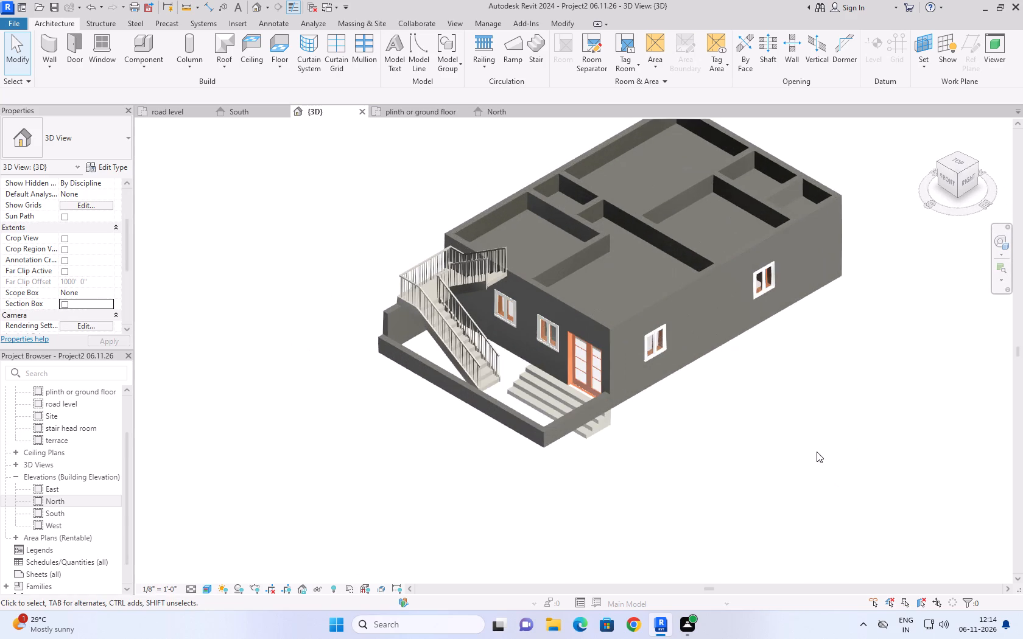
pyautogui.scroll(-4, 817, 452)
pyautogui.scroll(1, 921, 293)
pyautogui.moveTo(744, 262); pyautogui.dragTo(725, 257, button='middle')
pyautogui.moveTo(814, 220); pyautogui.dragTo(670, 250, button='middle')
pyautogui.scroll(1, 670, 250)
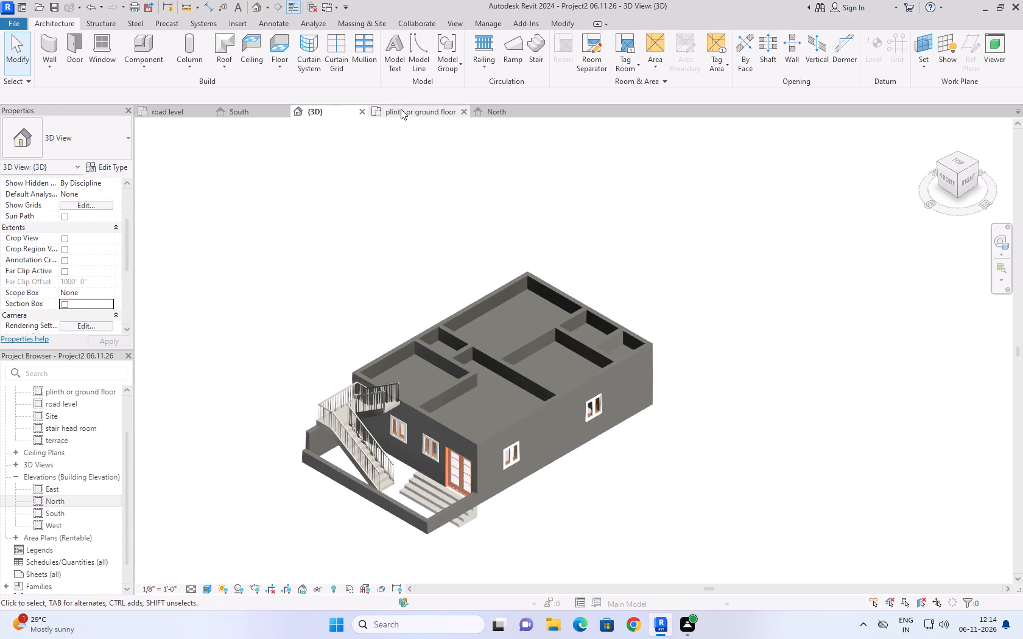
# From the plinth or ground floor plan, load the Table-Dining Round w Chairs furniture family for component placement.
pyautogui.click(401, 109)
pyautogui.click(647, 258)
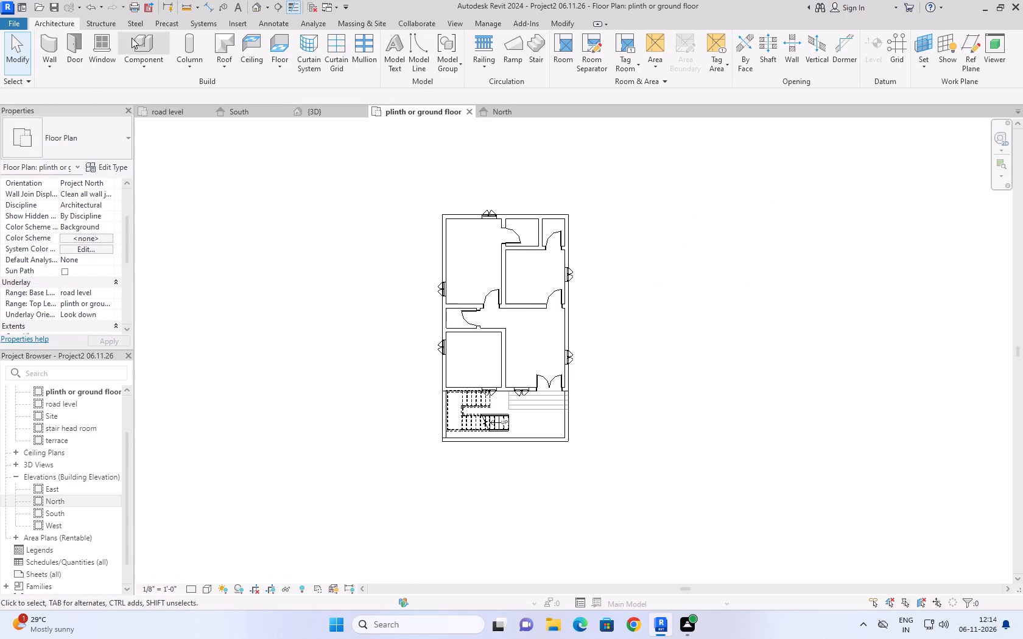
pyautogui.click(141, 69)
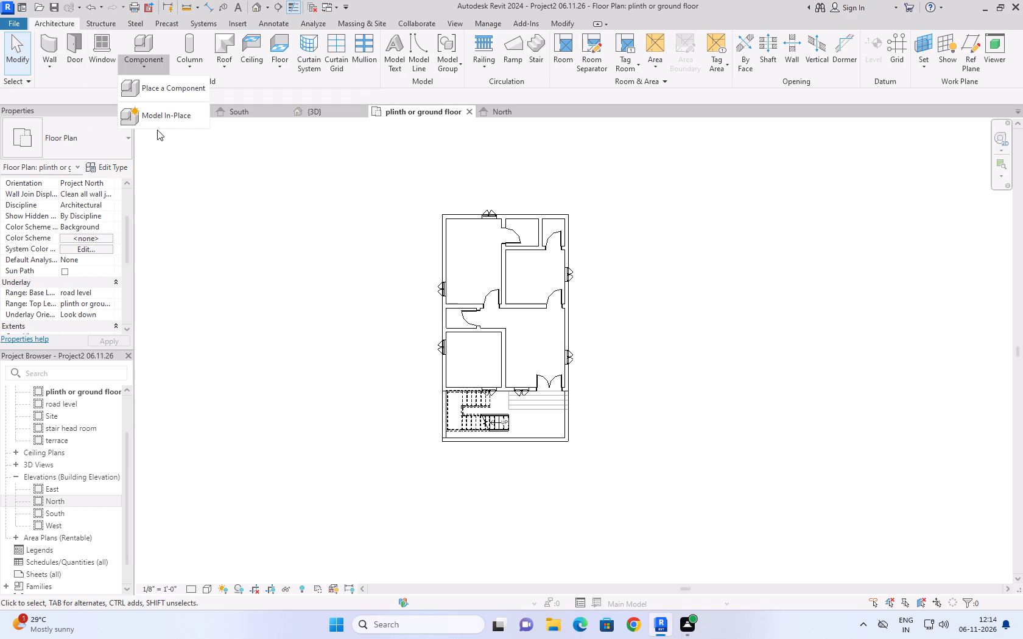
pyautogui.click(176, 87)
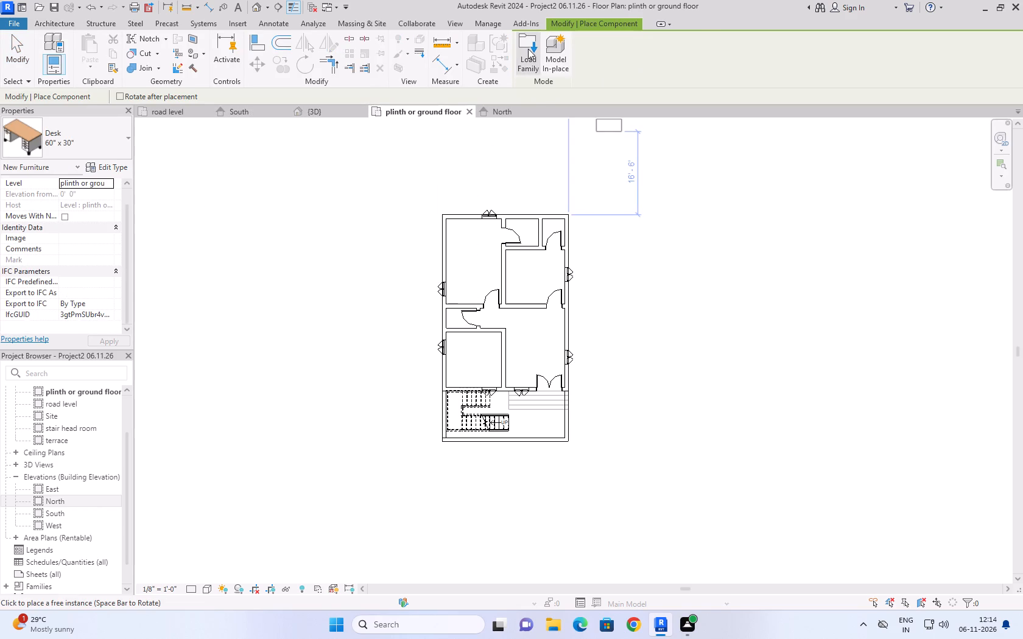
pyautogui.click(528, 49)
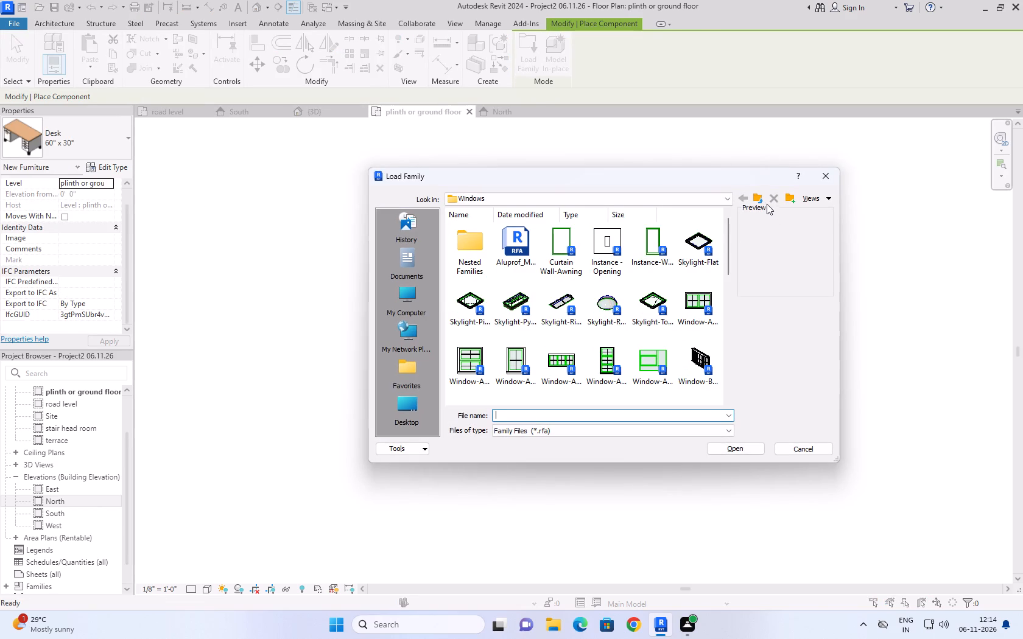
pyautogui.click(755, 197)
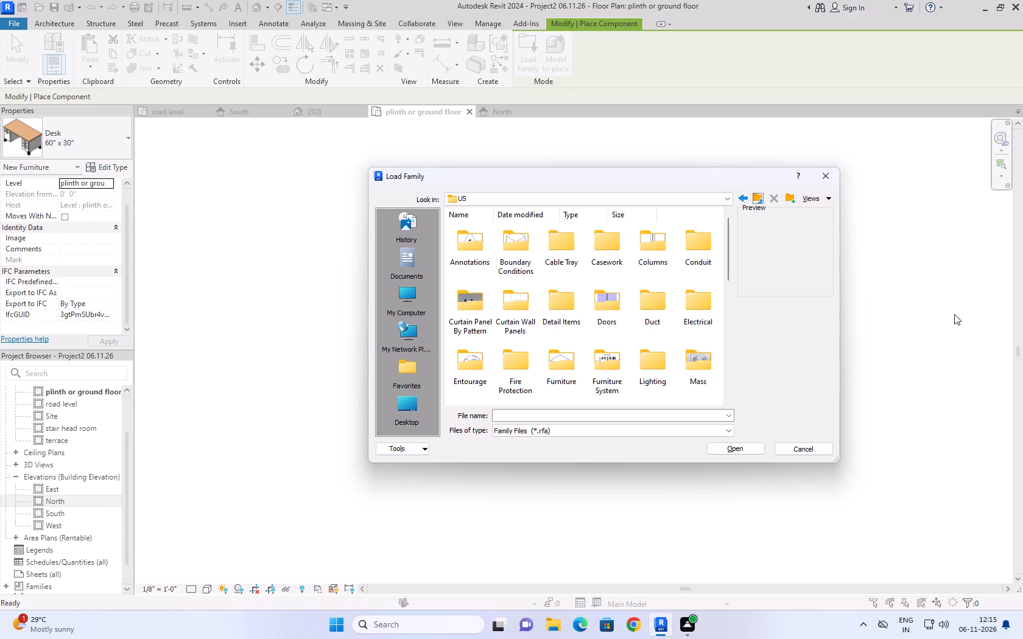
pyautogui.doubleClick(575, 373)
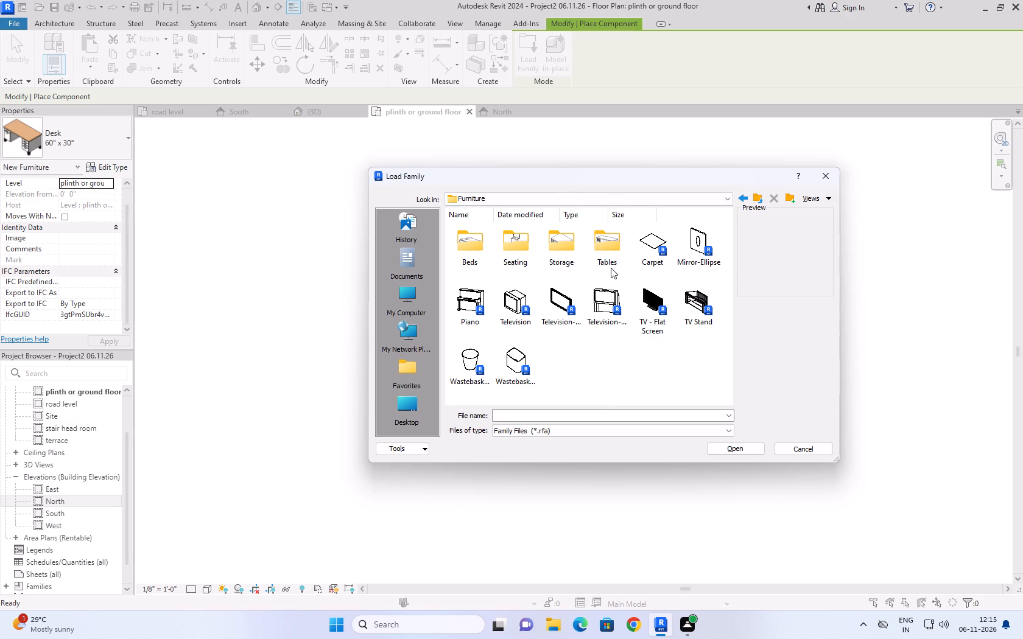
pyautogui.doubleClick(618, 248)
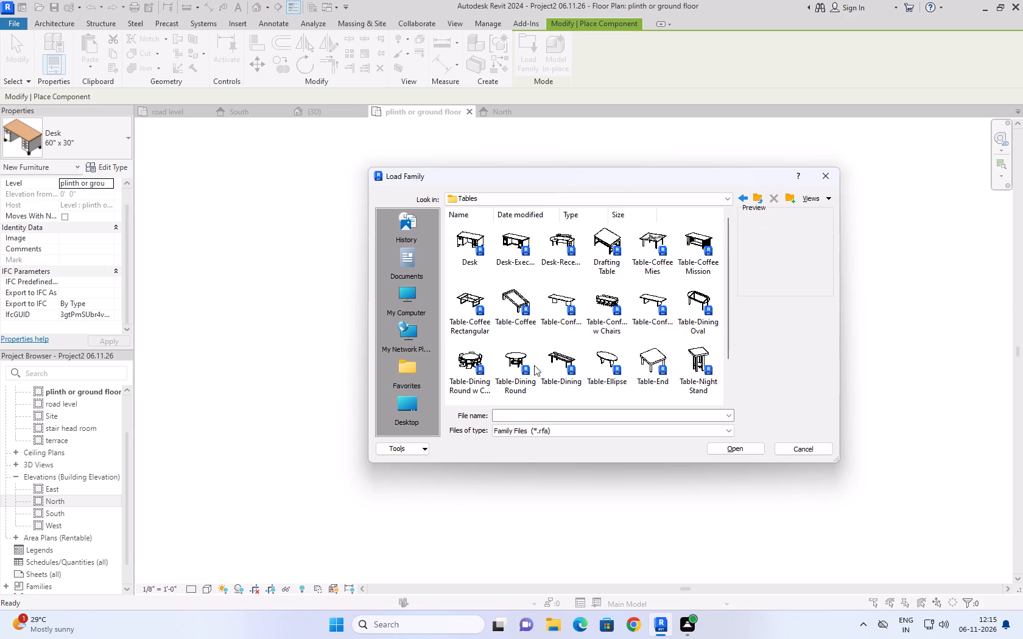
pyautogui.click(473, 354)
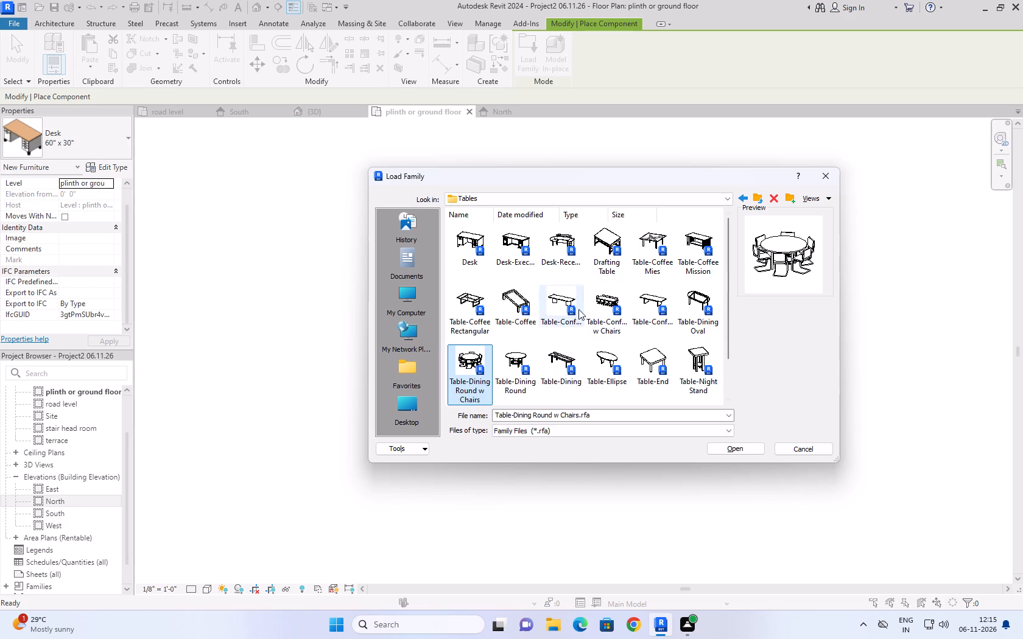
pyautogui.click(609, 305)
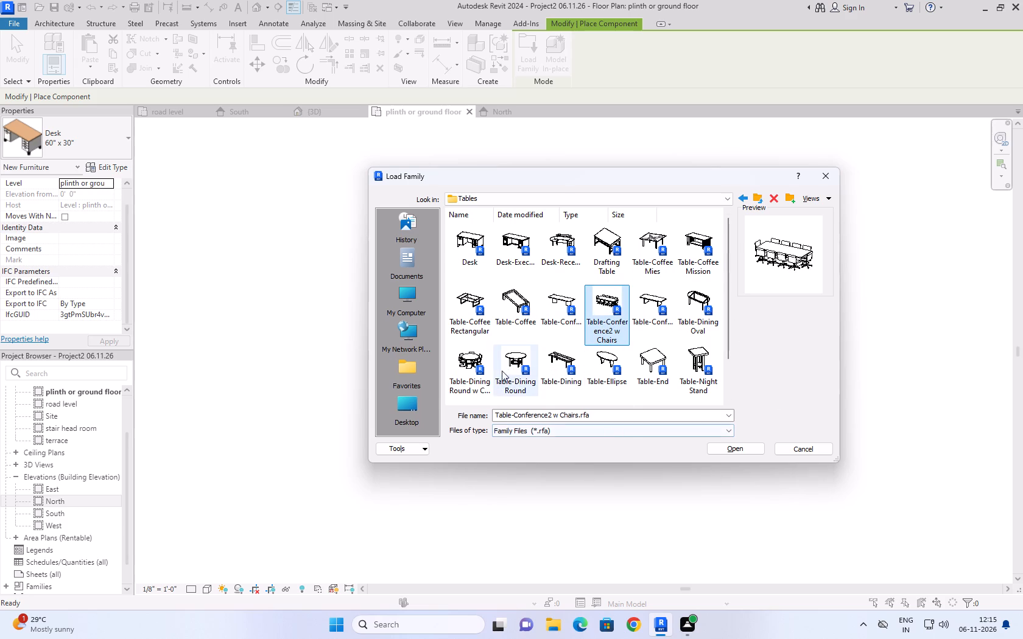
pyautogui.click(460, 344)
pyautogui.click(741, 444)
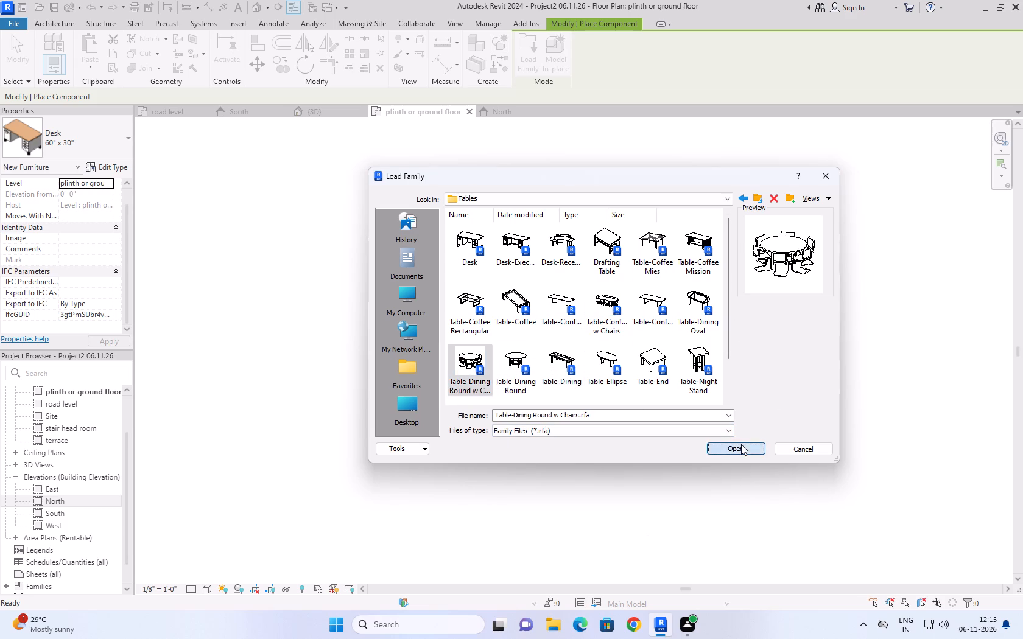
# Save the project.
pyautogui.scroll(-4, 437, 326)
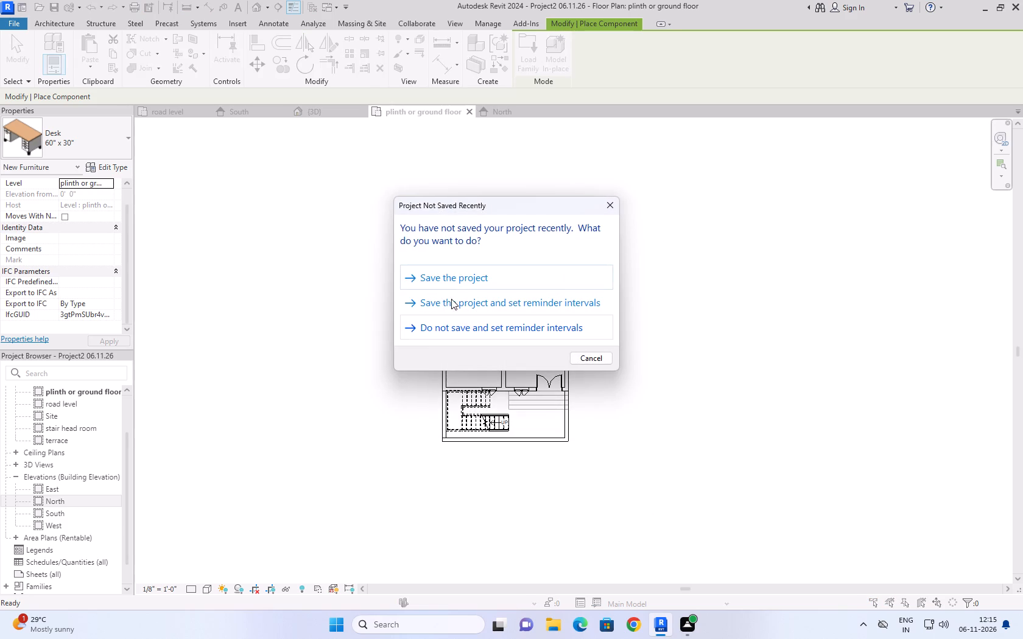
pyautogui.click(460, 278)
# In the road level plan, place one 36" diameter round dining table with chairs in the northern part of the modelled kitchen, using the reference plan.
pyautogui.scroll(-3, 755, 429)
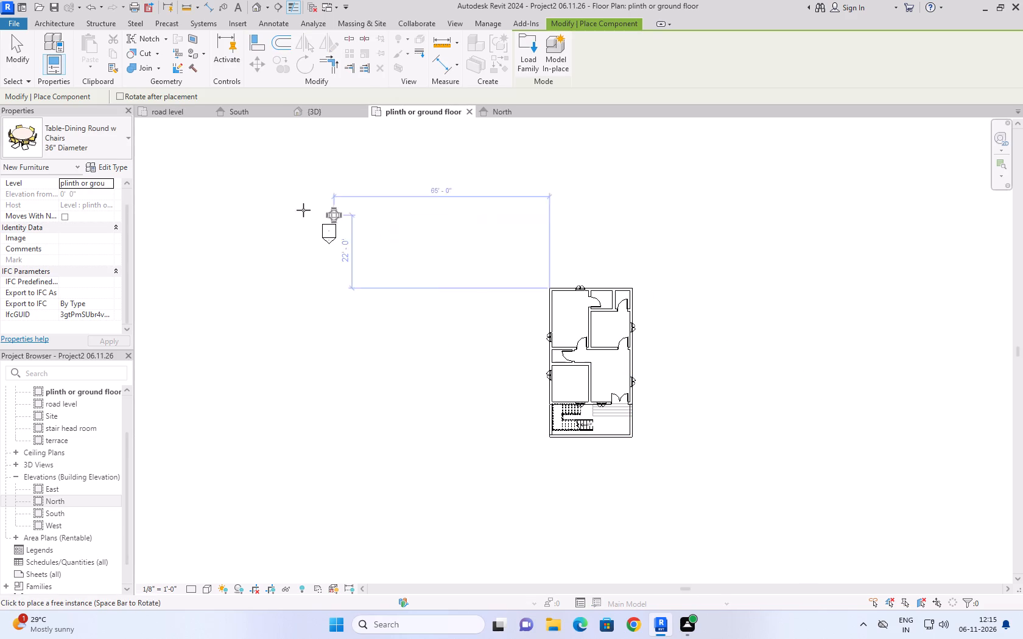
pyautogui.click(333, 111)
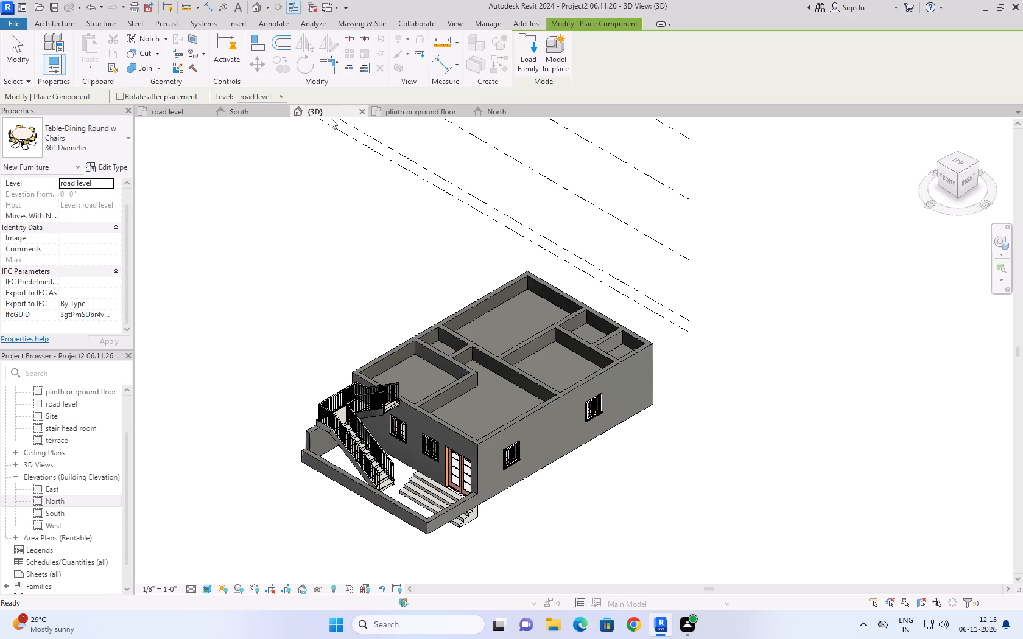
pyautogui.click(181, 111)
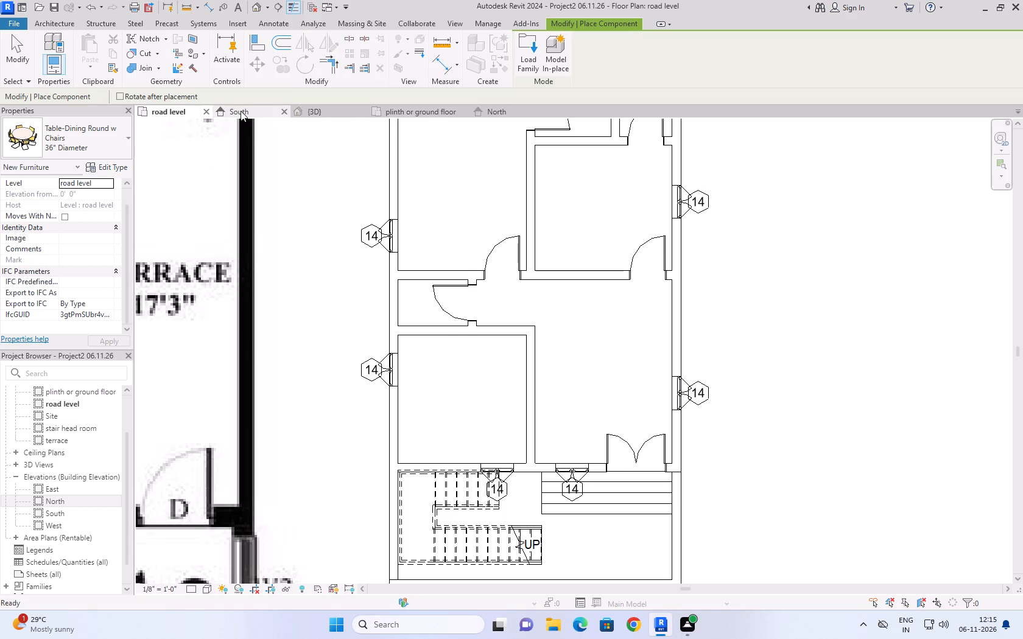
pyautogui.click(241, 111)
pyautogui.click(176, 116)
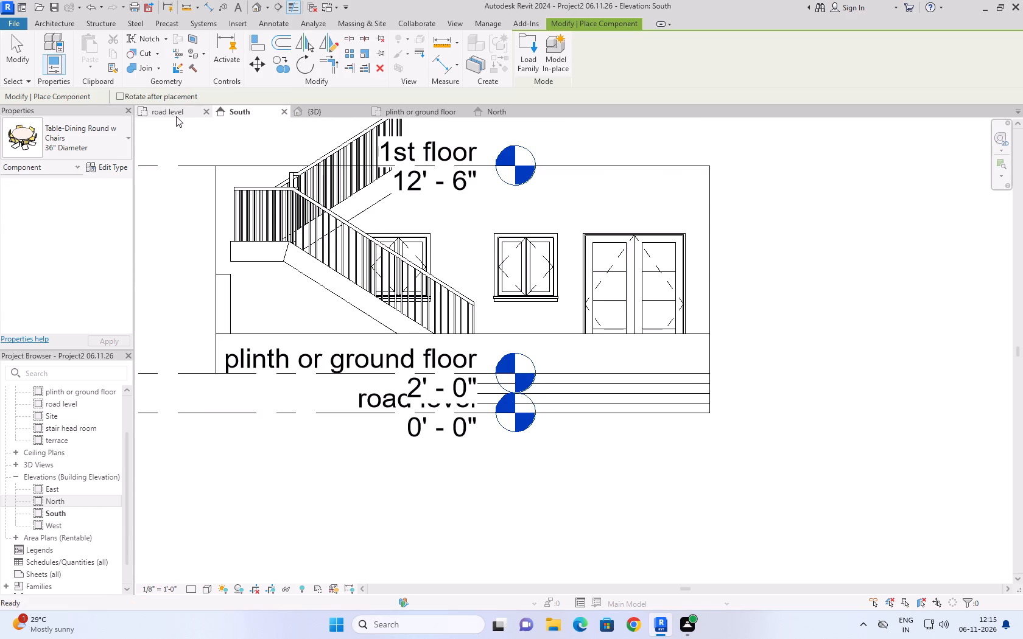
pyautogui.scroll(-8, 497, 326)
pyautogui.scroll(-3, 563, 400)
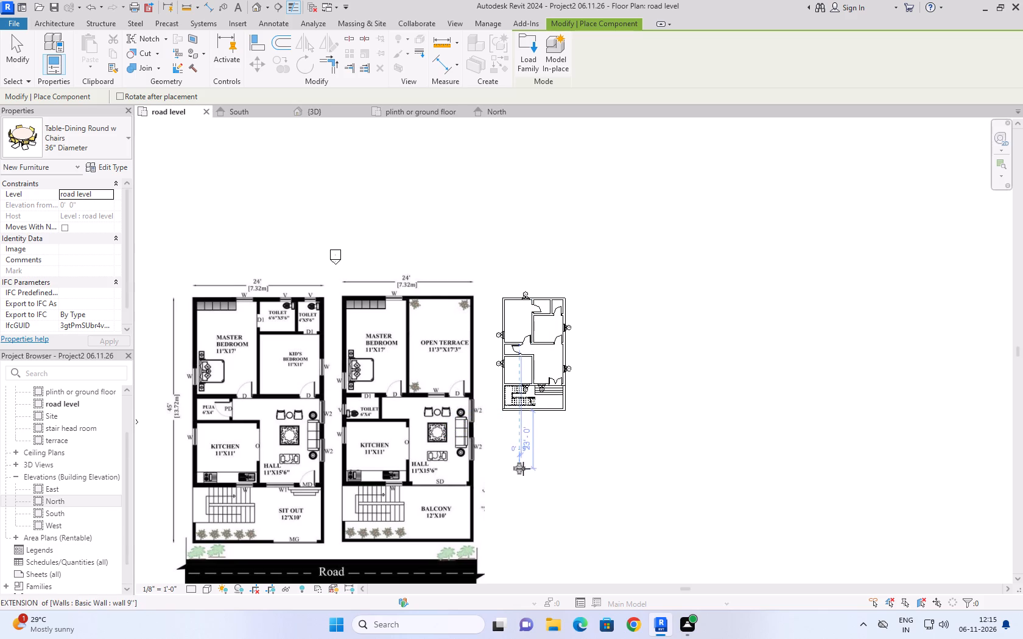
pyautogui.scroll(3, 462, 473)
pyautogui.scroll(-2, 529, 448)
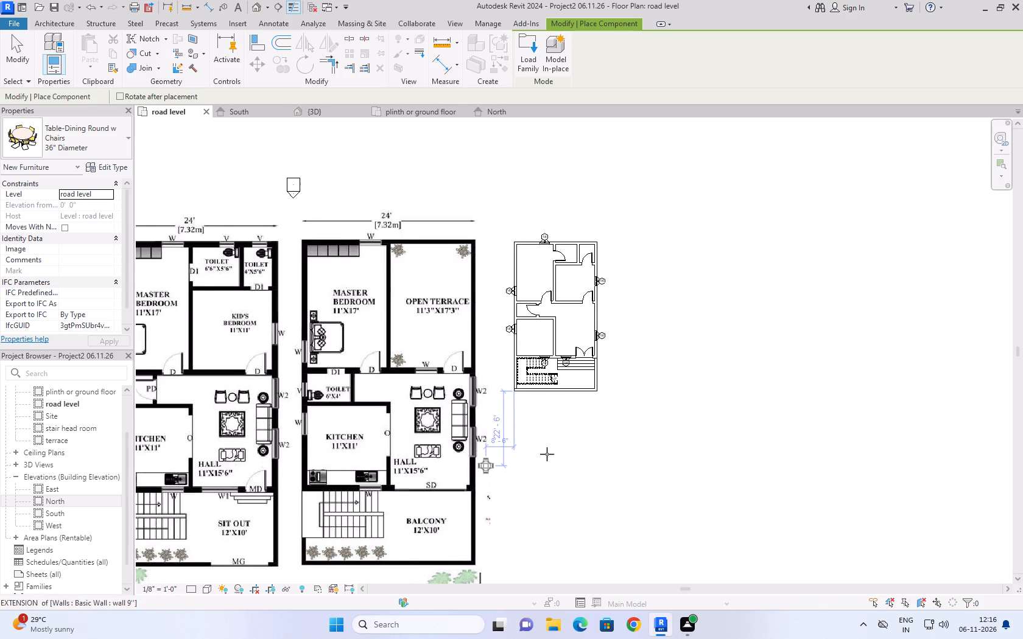
pyautogui.scroll(4, 357, 466)
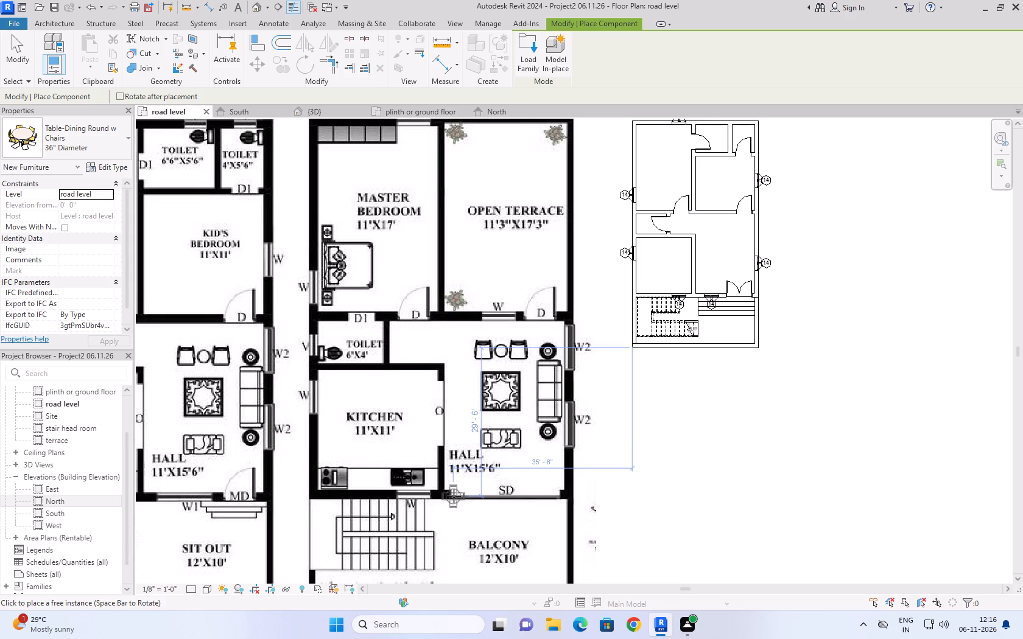
pyautogui.scroll(-3, 560, 294)
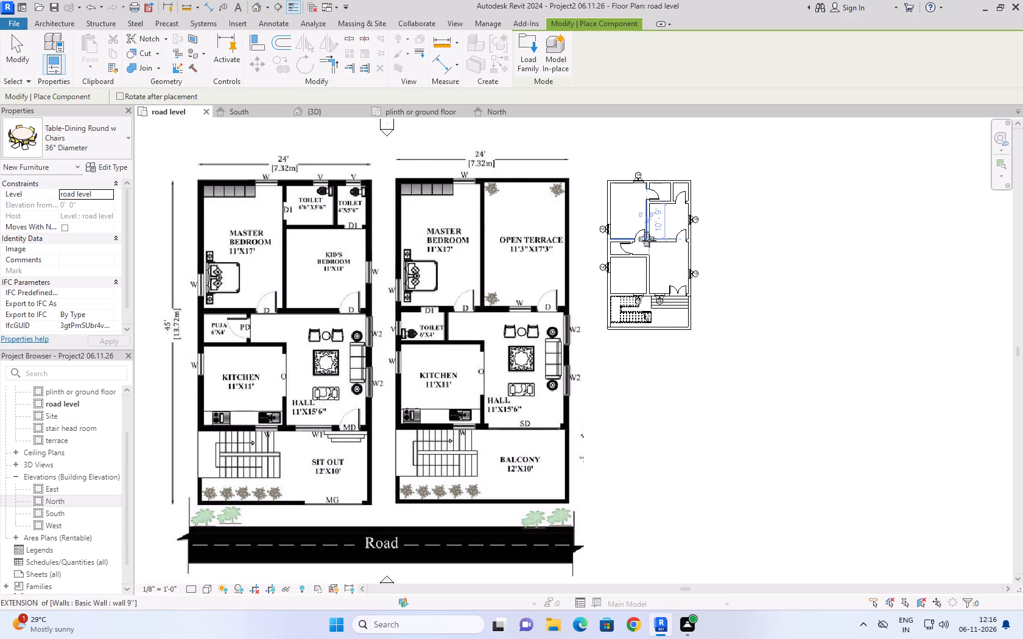
pyautogui.scroll(2, 656, 240)
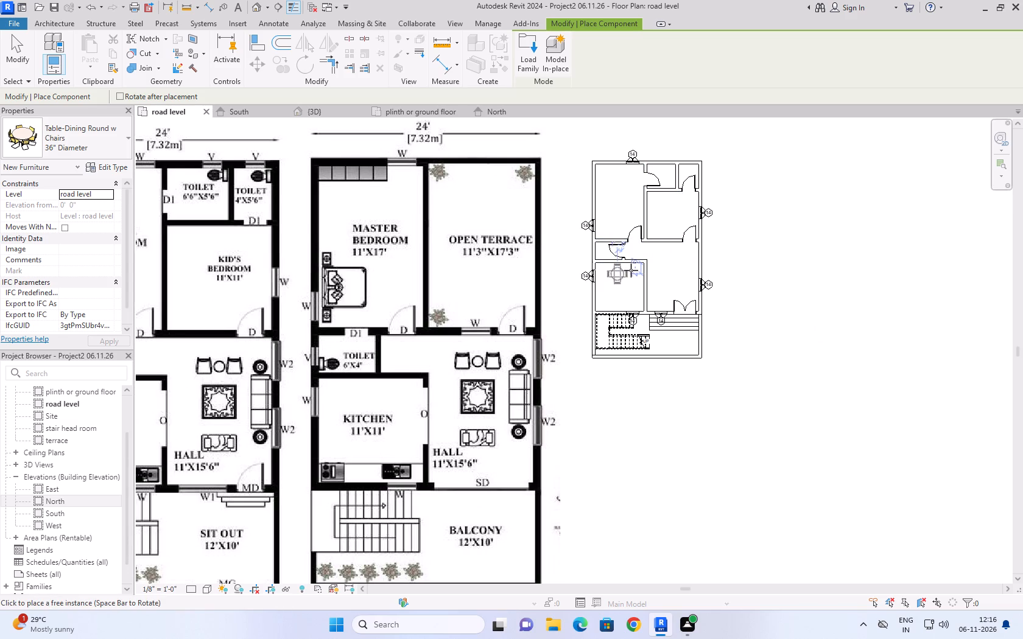
pyautogui.scroll(-3, 631, 270)
pyautogui.scroll(5, 625, 278)
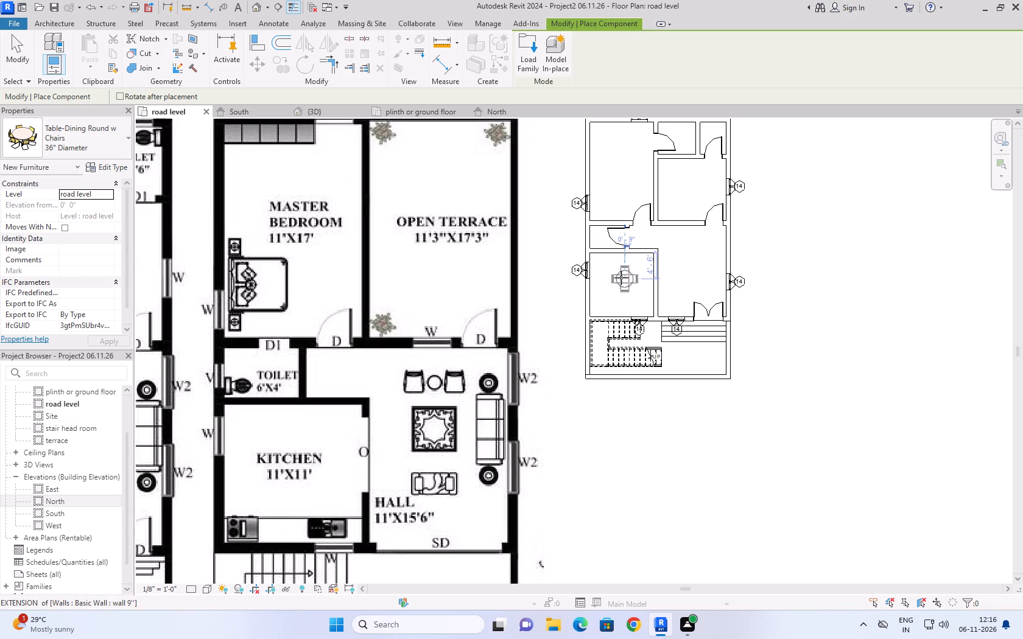
pyautogui.click(614, 268)
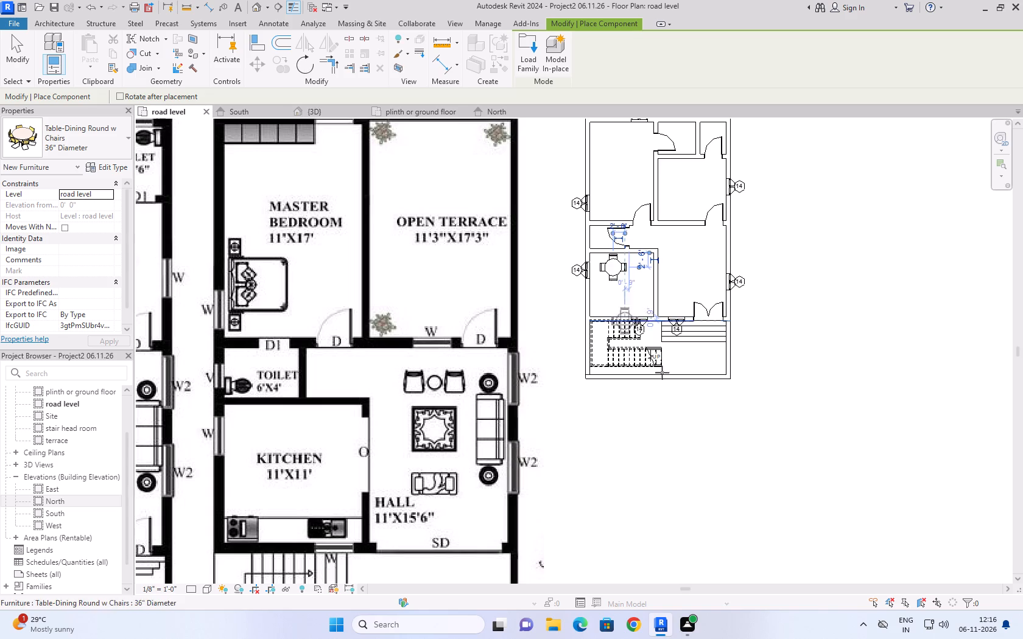
pyautogui.scroll(-4, 759, 282)
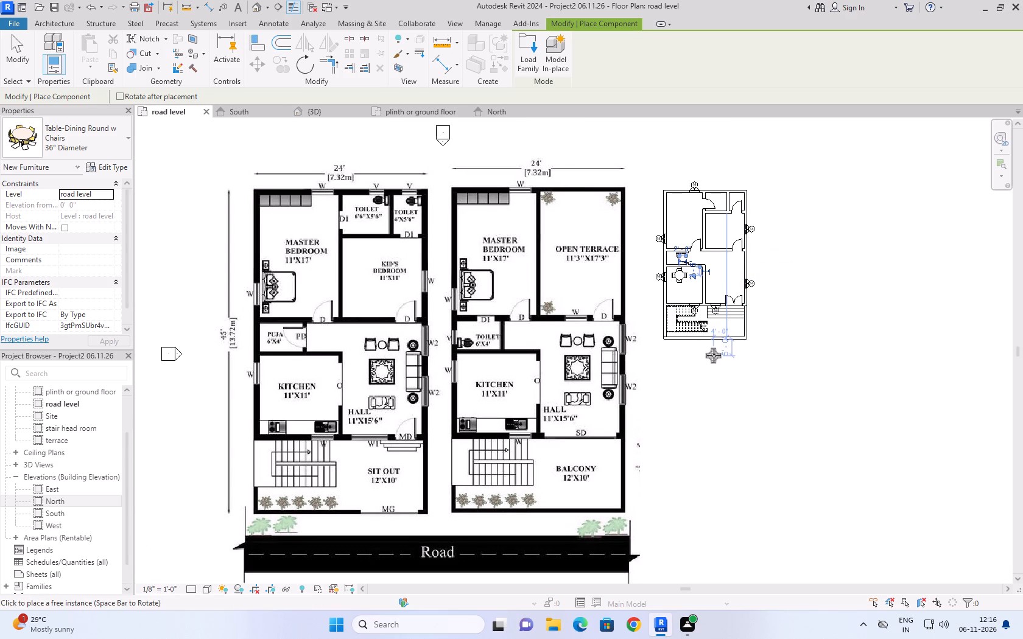
pyautogui.press('Escape')
pyautogui.press('Escape')
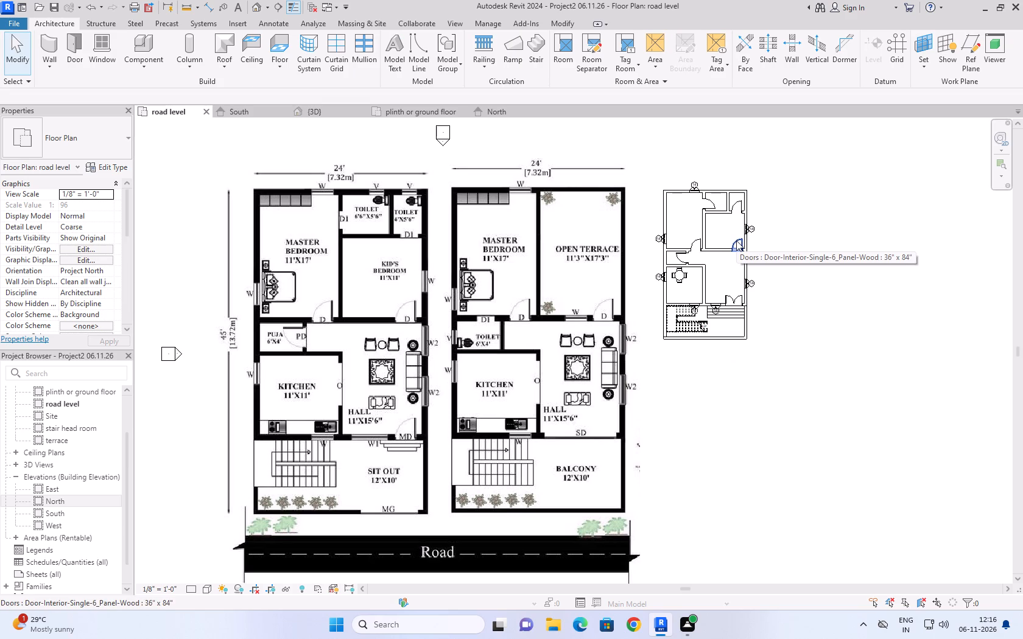
# Start placing a door and load the Door-Opening family from the US Doors library.
pyautogui.write('DR')
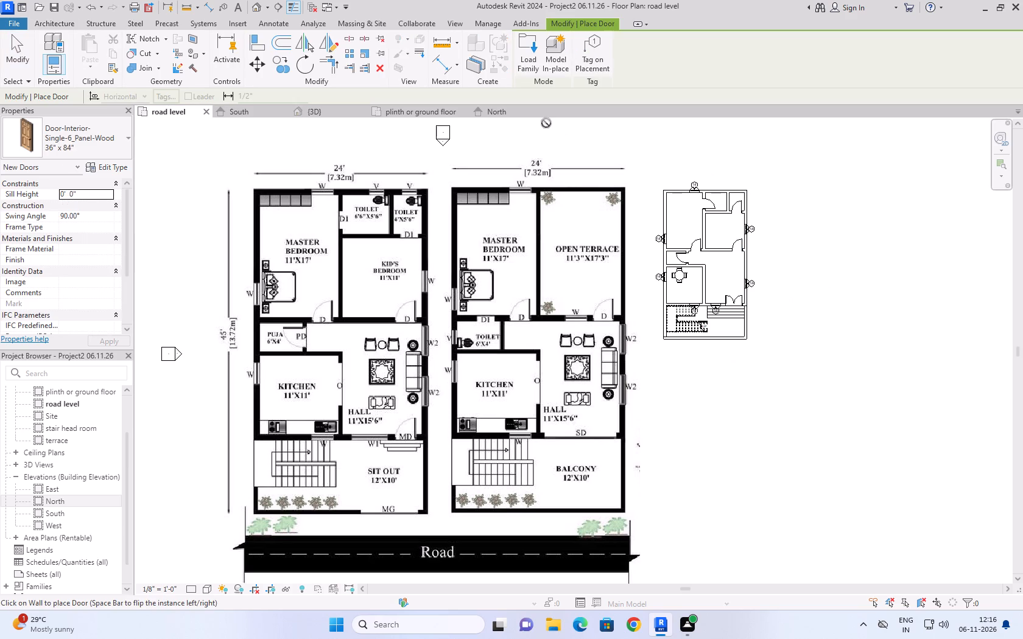
pyautogui.click(527, 53)
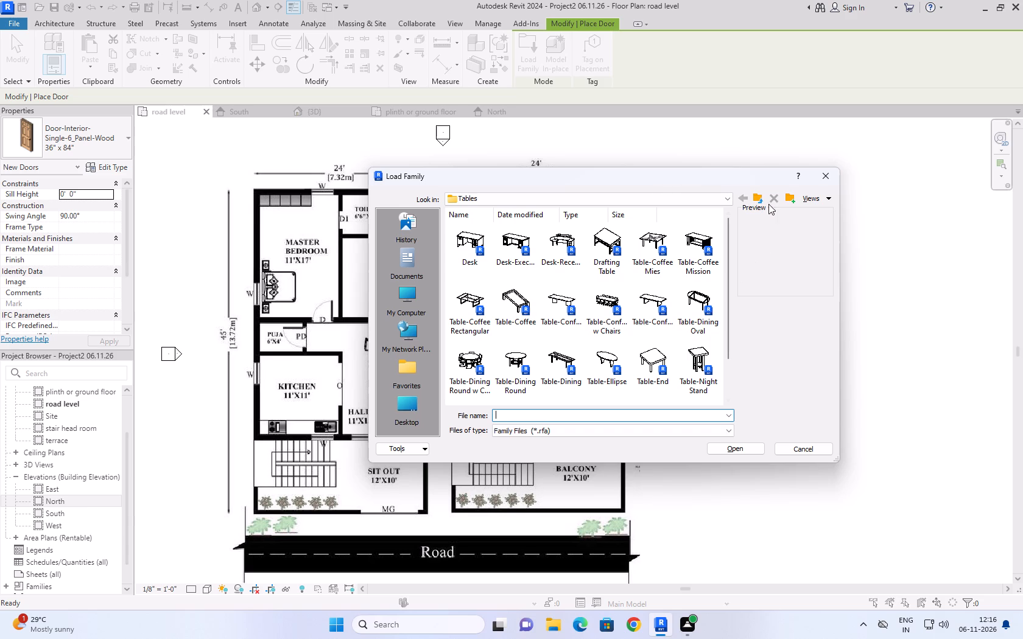
pyautogui.click(758, 200)
pyautogui.click(758, 198)
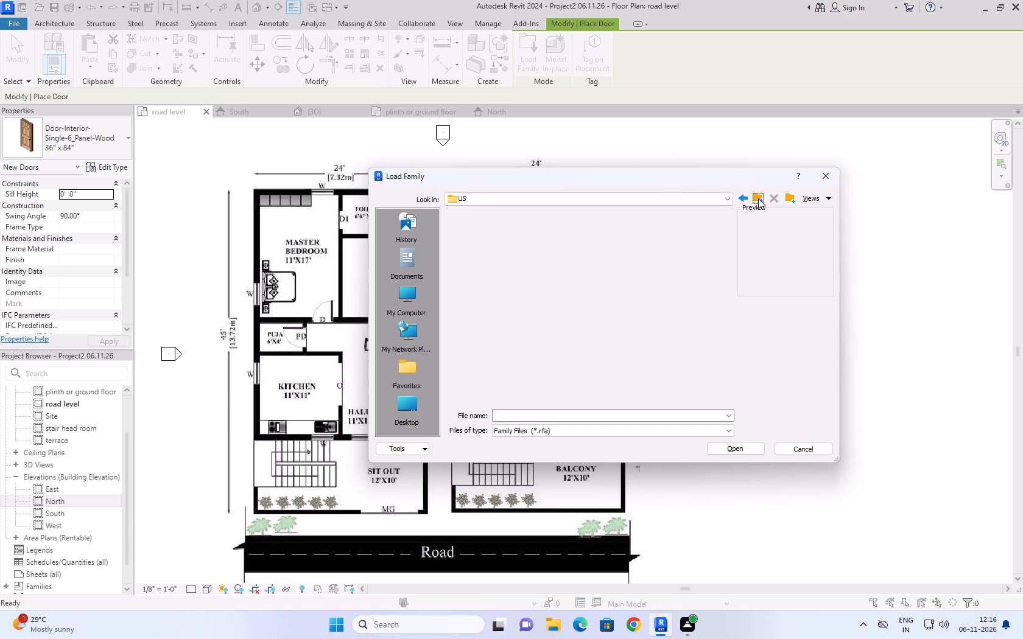
pyautogui.doubleClick(617, 311)
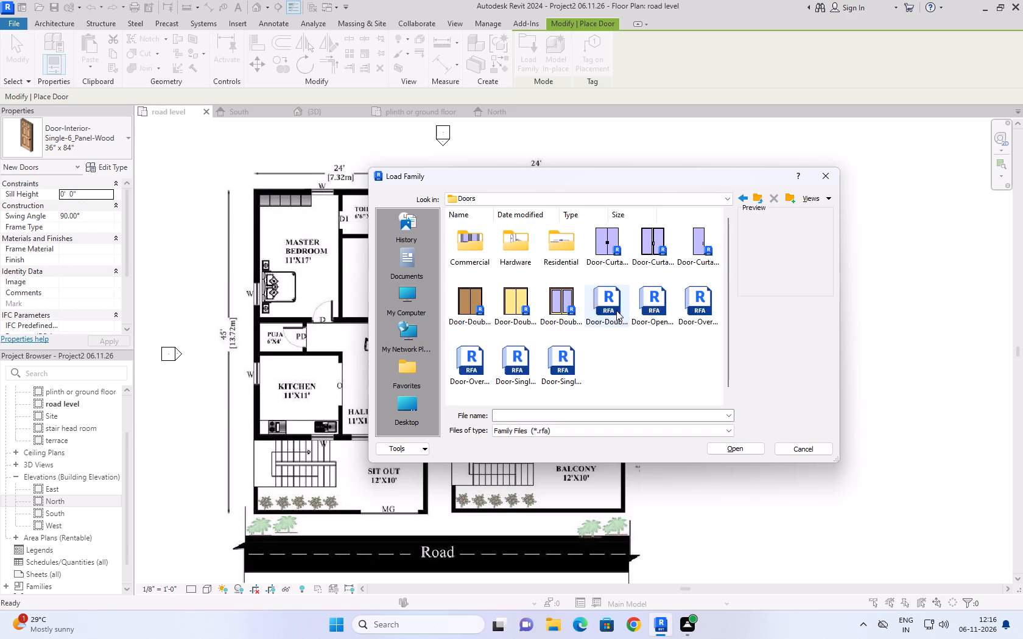
pyautogui.click(644, 292)
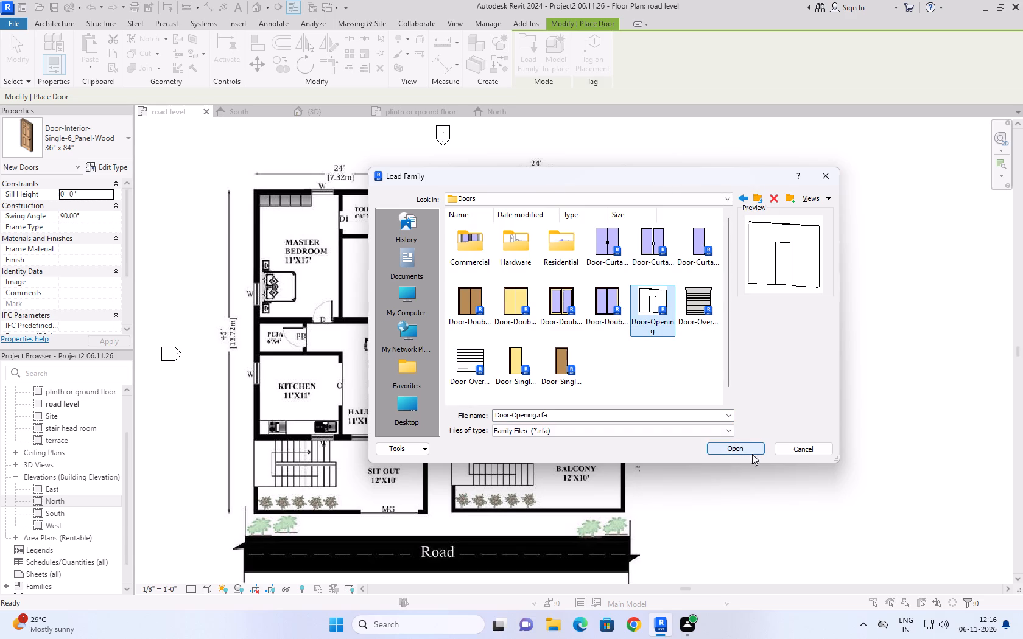
pyautogui.click(752, 448)
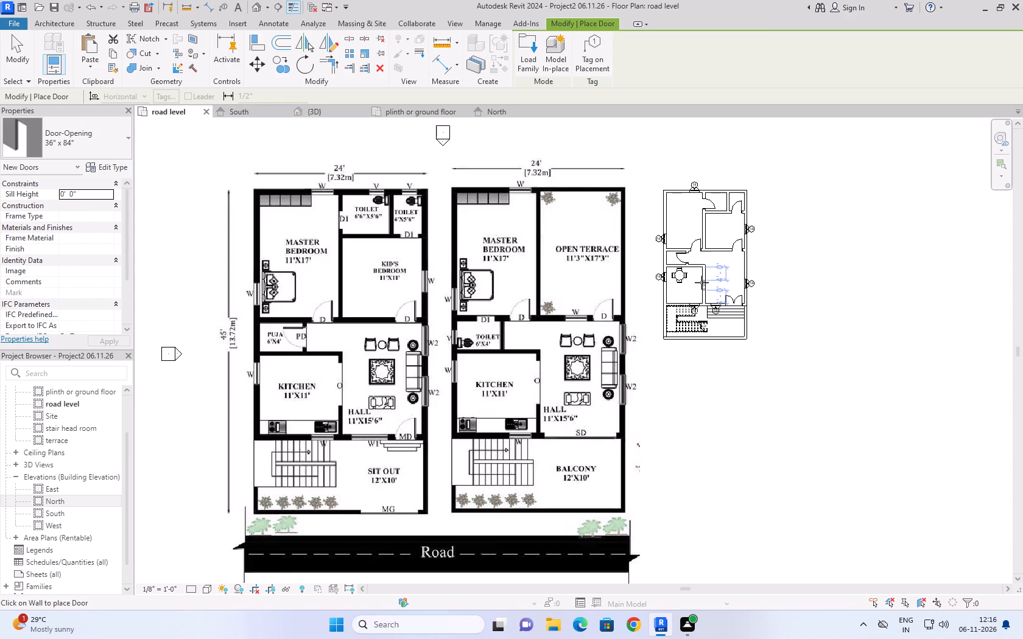
# Place a 36" x 84" door opening in the wall between kitchen and hall, 1'-0" from the kitchen's north wall.
pyautogui.scroll(8, 701, 282)
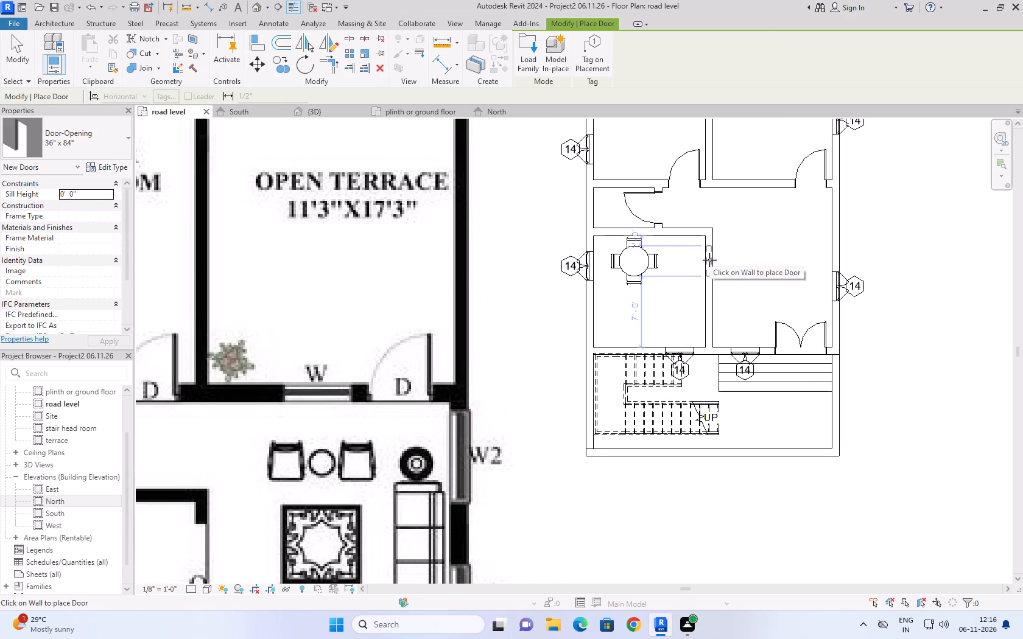
pyautogui.click(709, 260)
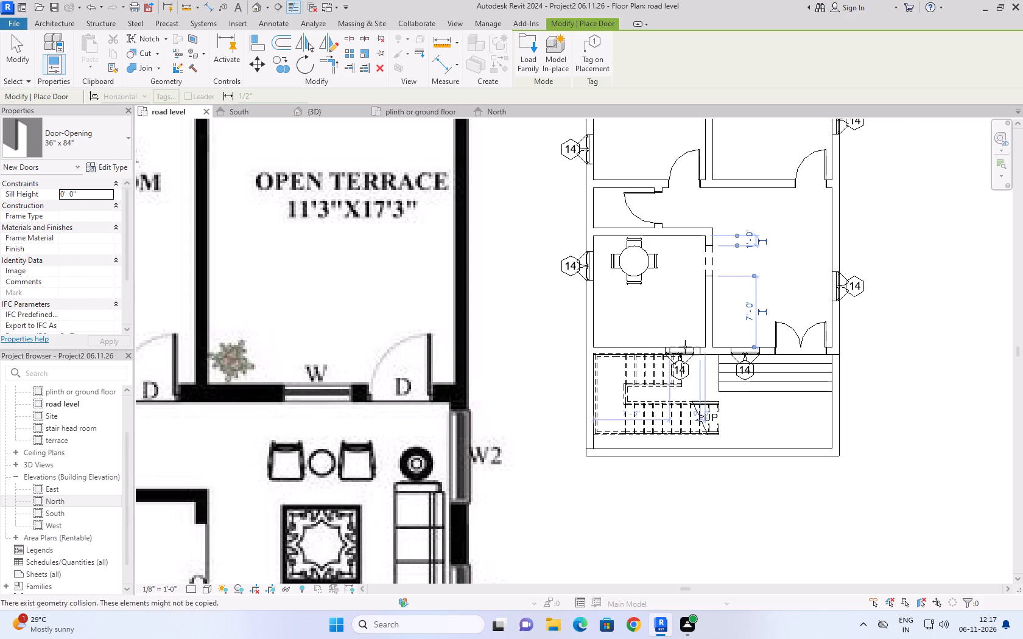
pyautogui.scroll(-4, 909, 373)
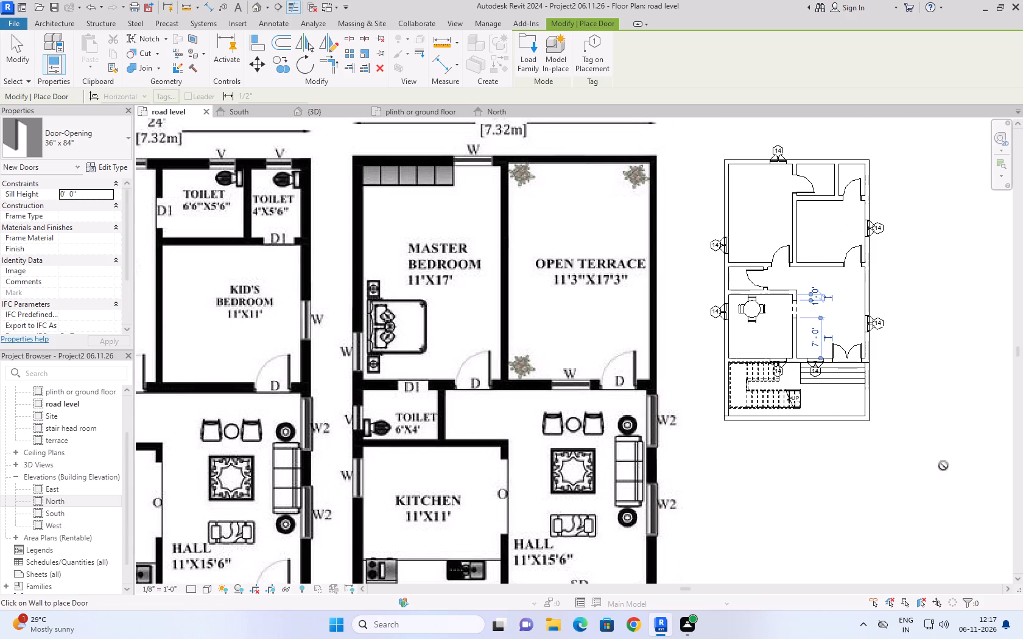
# End door placement and examine the kitchen interior through its ceiling from several angles in the 3D view.
pyautogui.scroll(-3, 932, 359)
pyautogui.scroll(4, 917, 347)
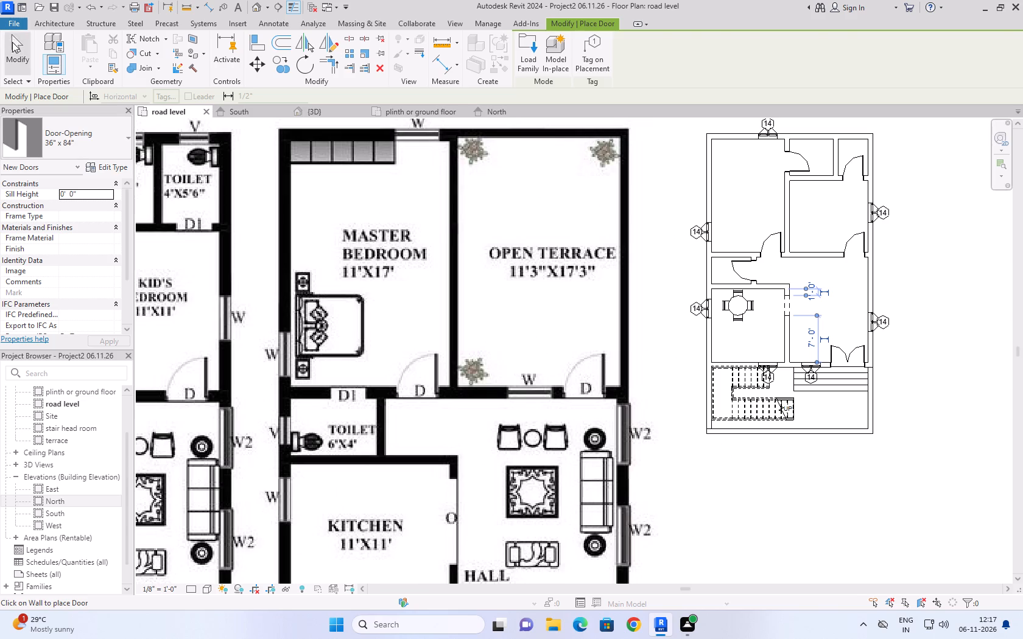
pyautogui.click(12, 44)
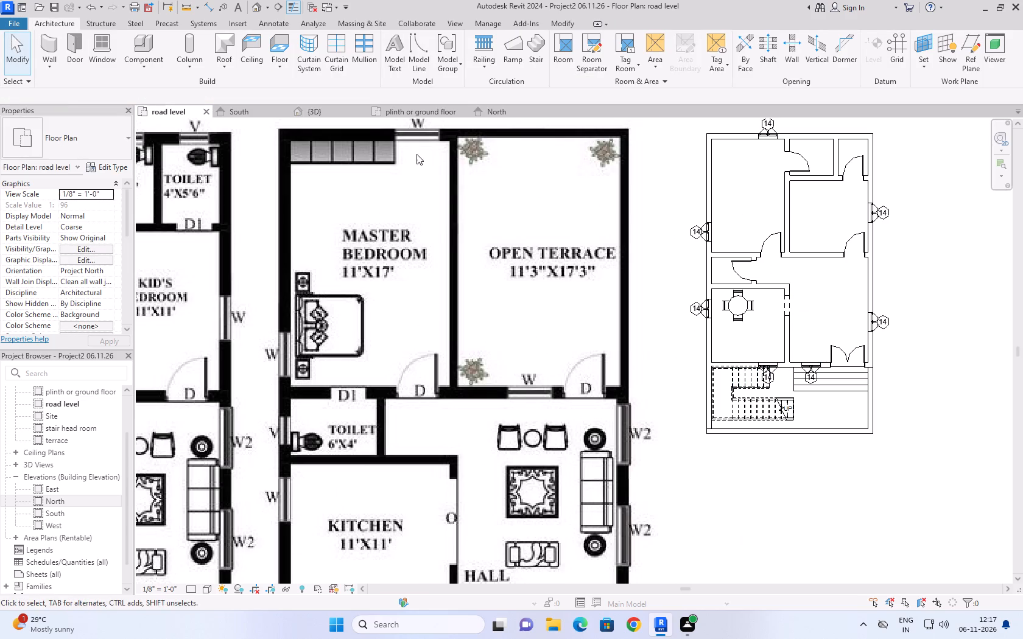
pyautogui.click(332, 111)
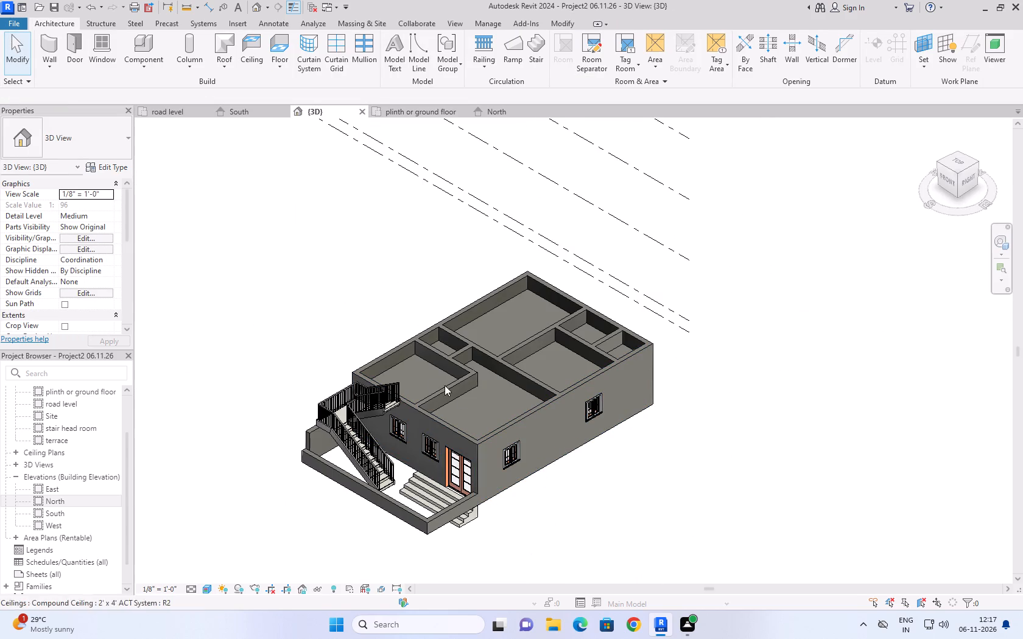
pyautogui.scroll(5, 446, 368)
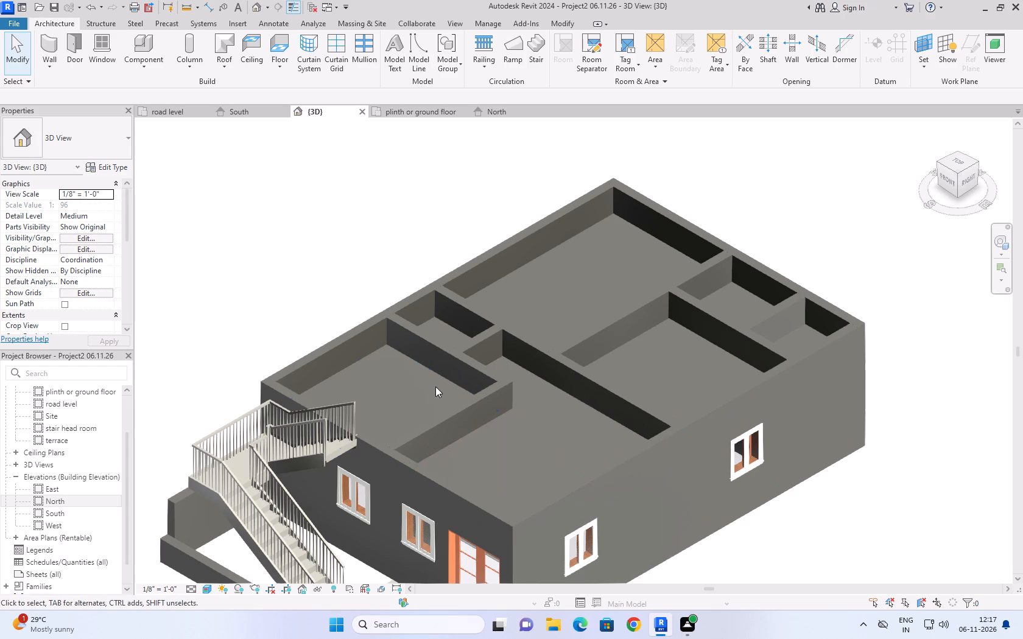
pyautogui.click(451, 382)
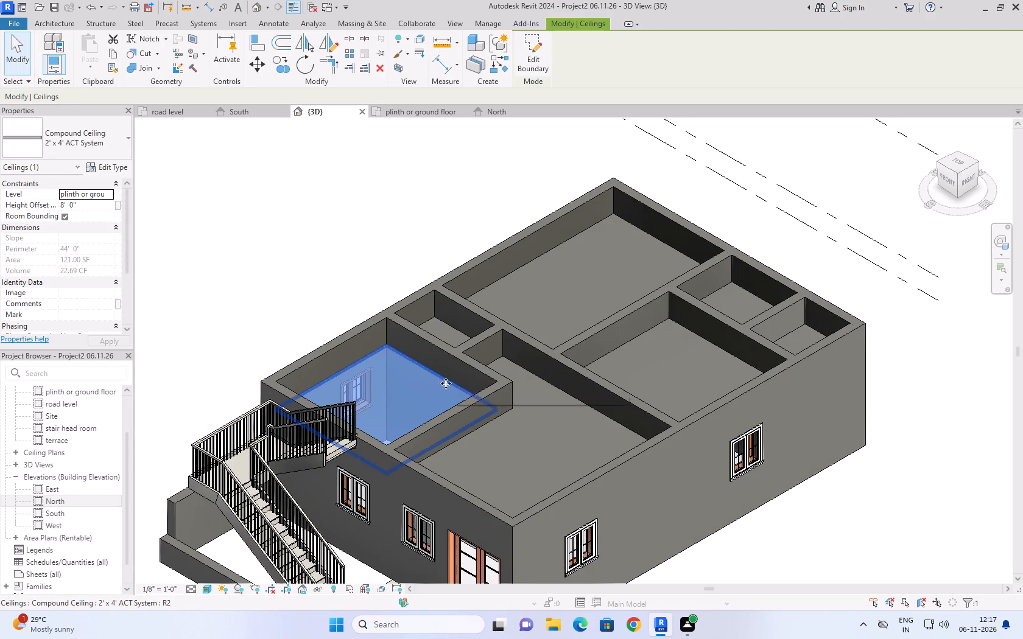
pyautogui.scroll(1, 434, 376)
pyautogui.keyDown('shift'); pyautogui.moveTo(435, 379); pyautogui.dragTo(518, 474, button='middle'); pyautogui.keyUp('shift')
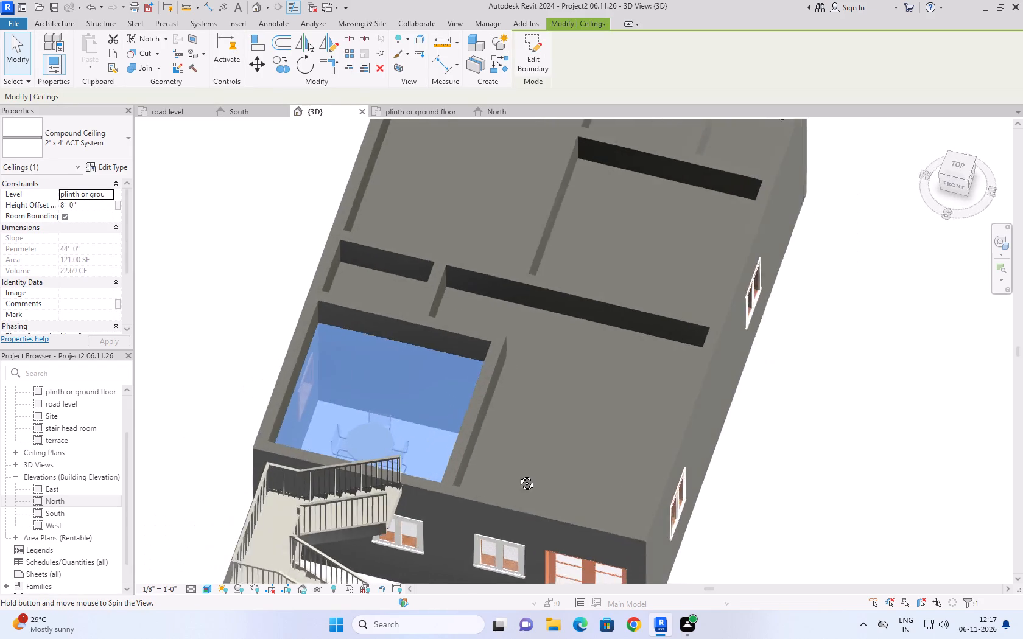
pyautogui.keyDown('shift'); pyautogui.moveTo(518, 474); pyautogui.dragTo(602, 529, button='middle'); pyautogui.keyUp('shift')
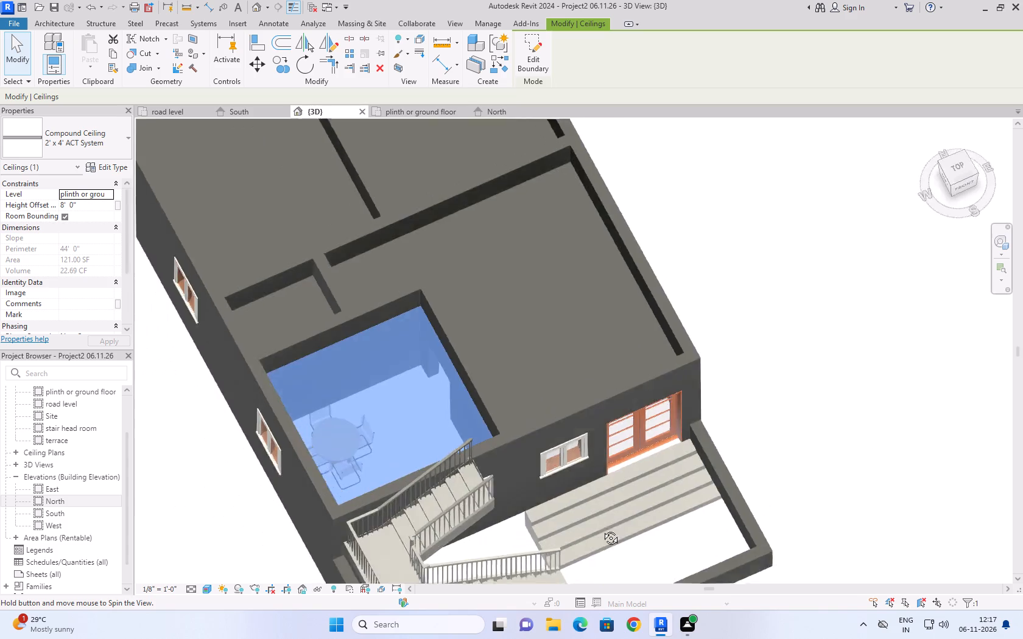
pyautogui.keyDown('shift'); pyautogui.moveTo(602, 529); pyautogui.dragTo(50, 497, button='middle'); pyautogui.keyUp('shift')
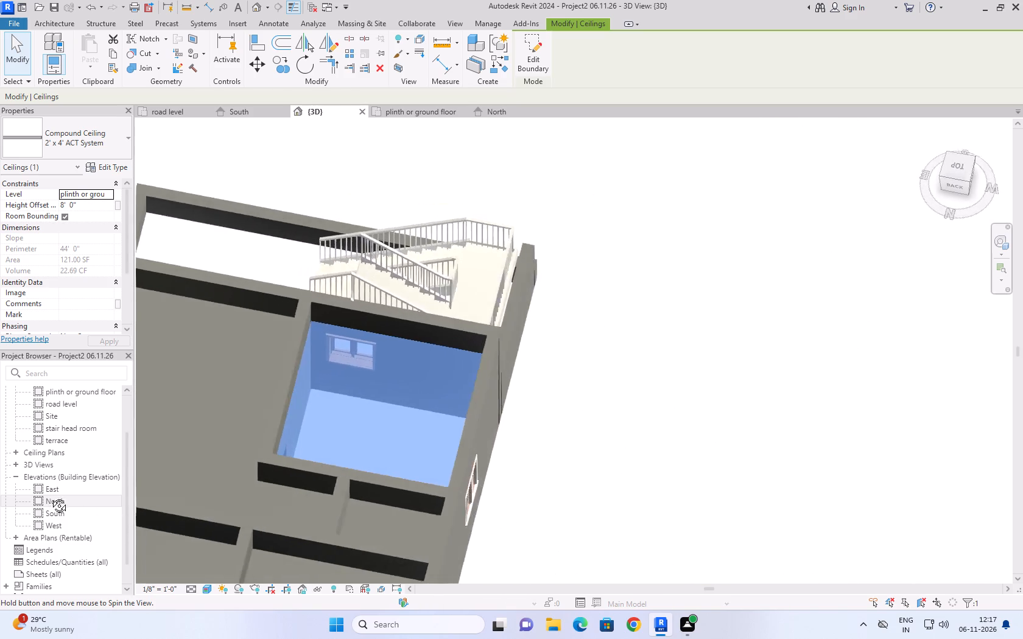
pyautogui.keyDown('shift'); pyautogui.moveTo(50, 497); pyautogui.dragTo(681, 458, button='middle'); pyautogui.keyUp('shift')
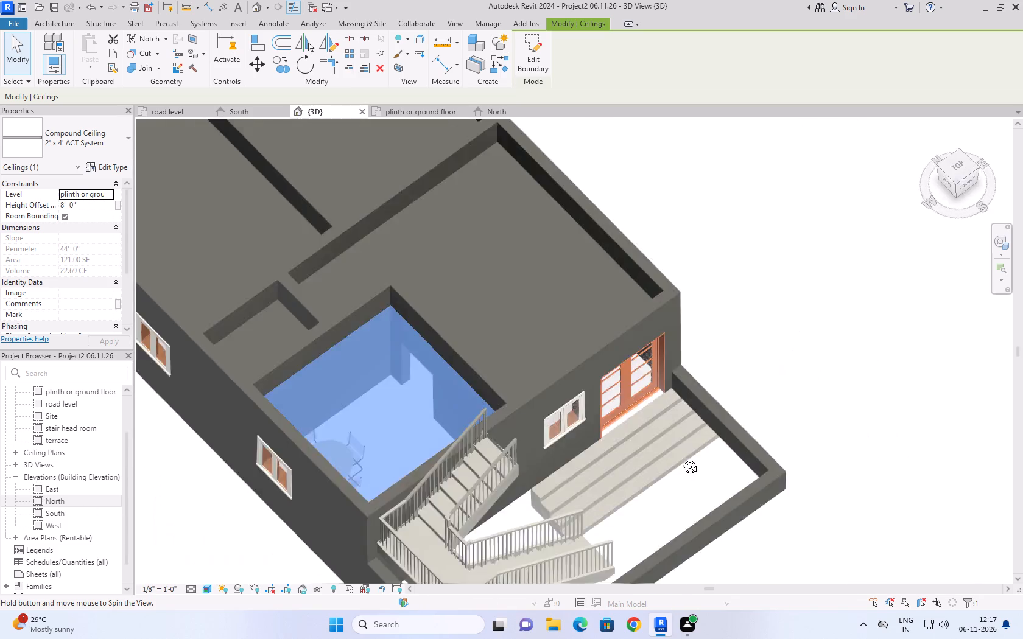
pyautogui.keyDown('shift'); pyautogui.moveTo(681, 458); pyautogui.dragTo(557, 422, button='middle'); pyautogui.keyUp('shift')
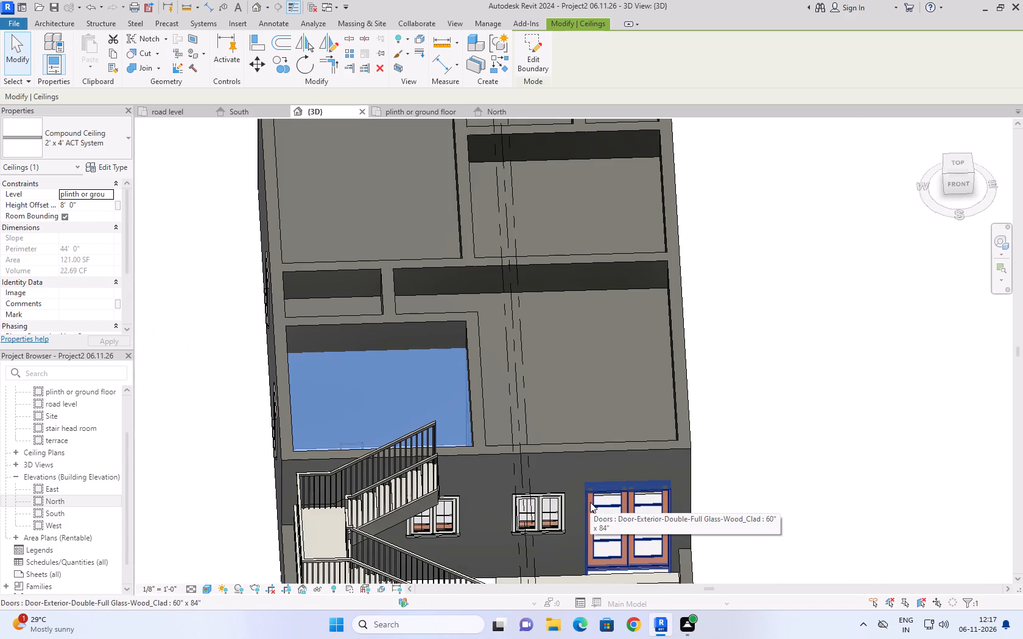
pyautogui.scroll(-2, 617, 370)
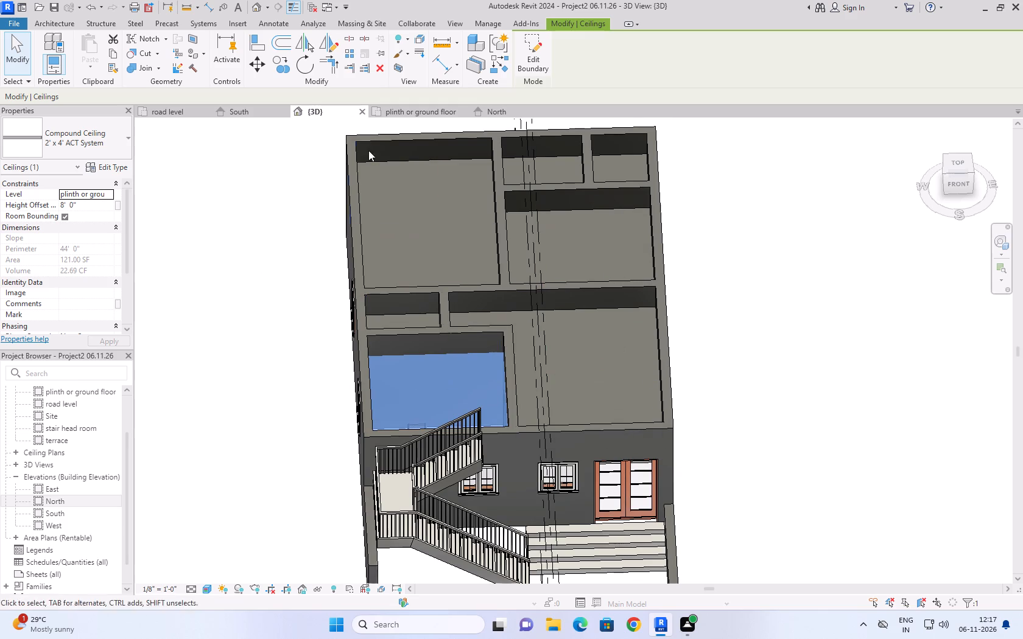
# In the plinth or ground floor plan, place a Fixed 24" x 24" window in the larger northern toilet's north wall, about 2'-8" from its west wall.
pyautogui.click(396, 116)
pyautogui.scroll(2, 574, 467)
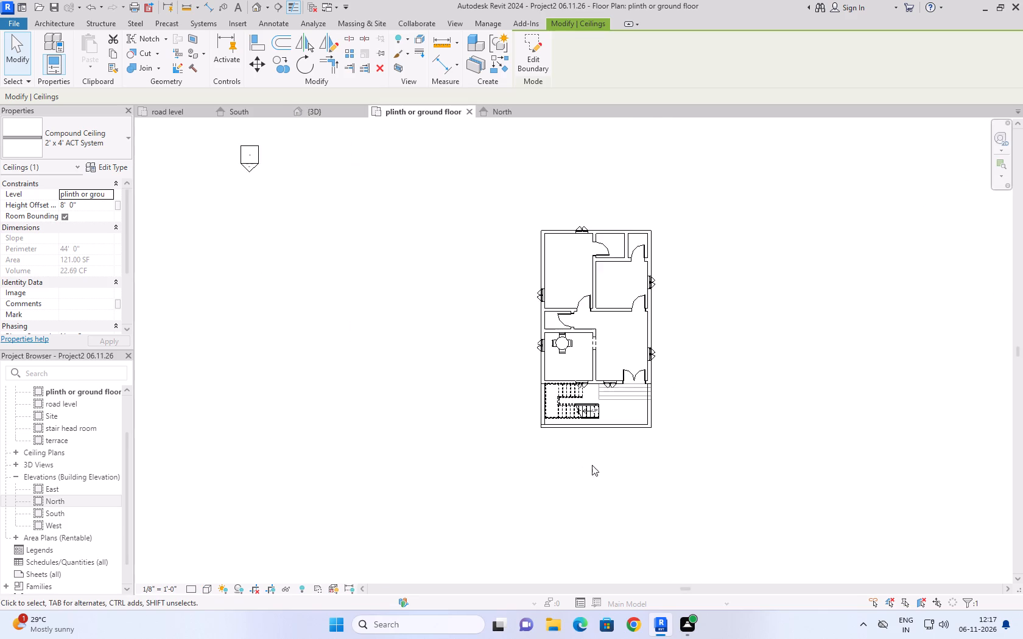
pyautogui.scroll(4, 597, 464)
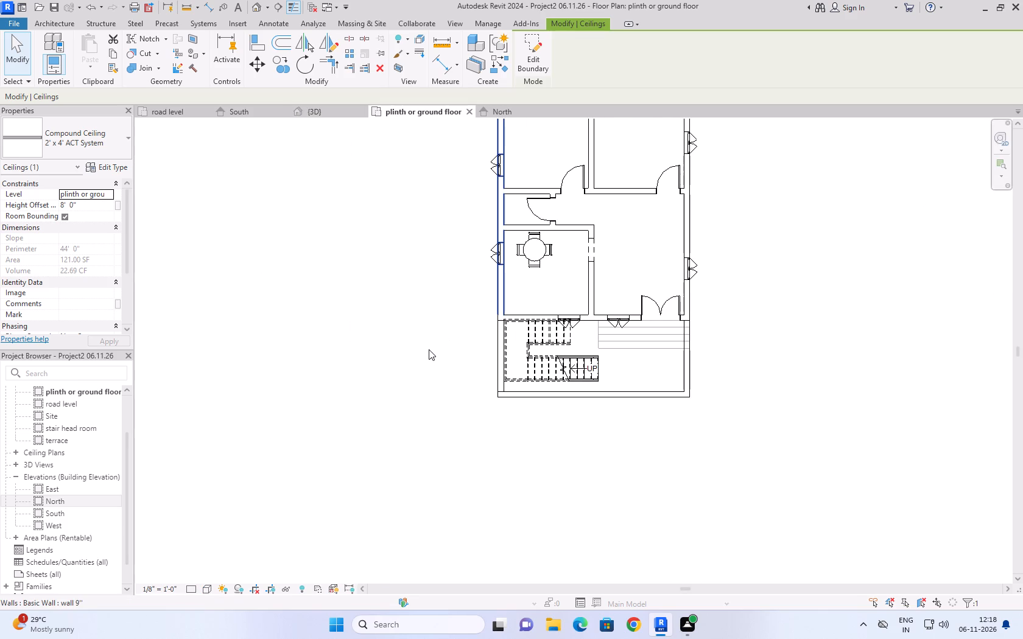
pyautogui.scroll(-1, 438, 404)
pyautogui.moveTo(407, 300); pyautogui.dragTo(336, 438, button='middle')
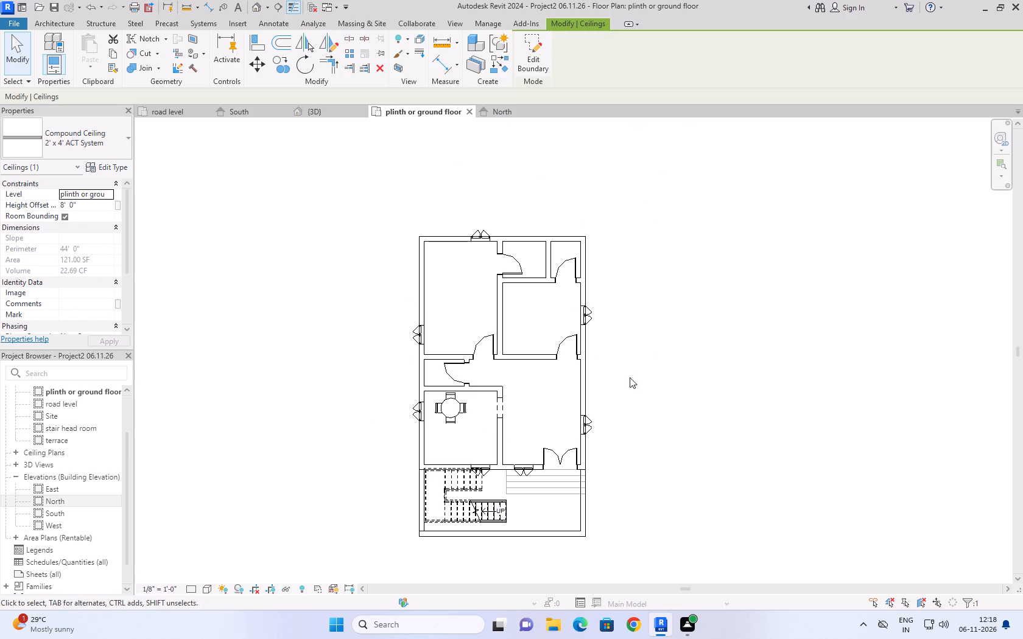
pyautogui.click(319, 334)
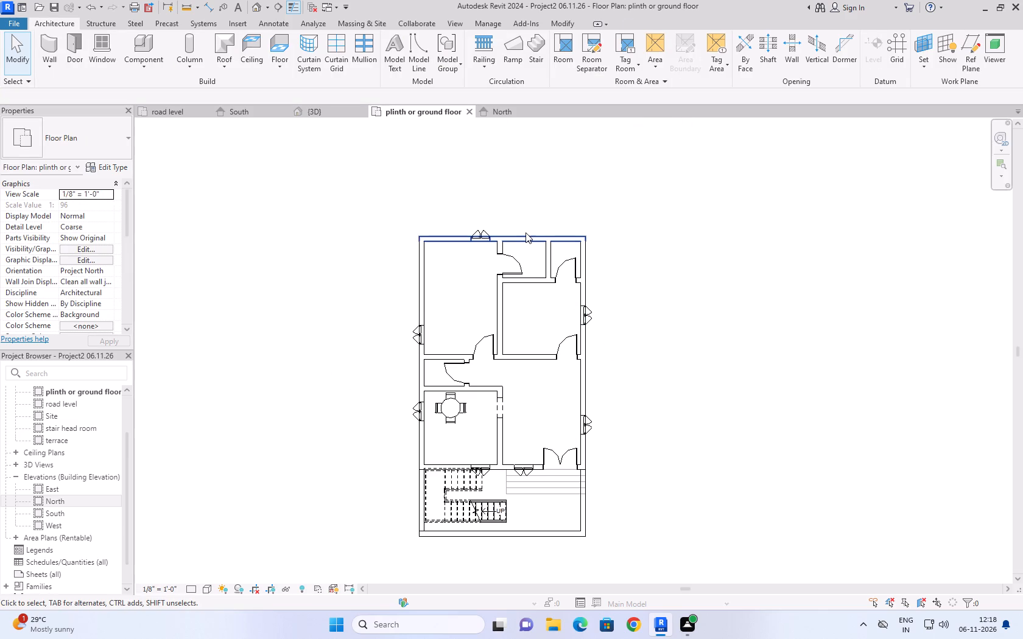
pyautogui.click(113, 55)
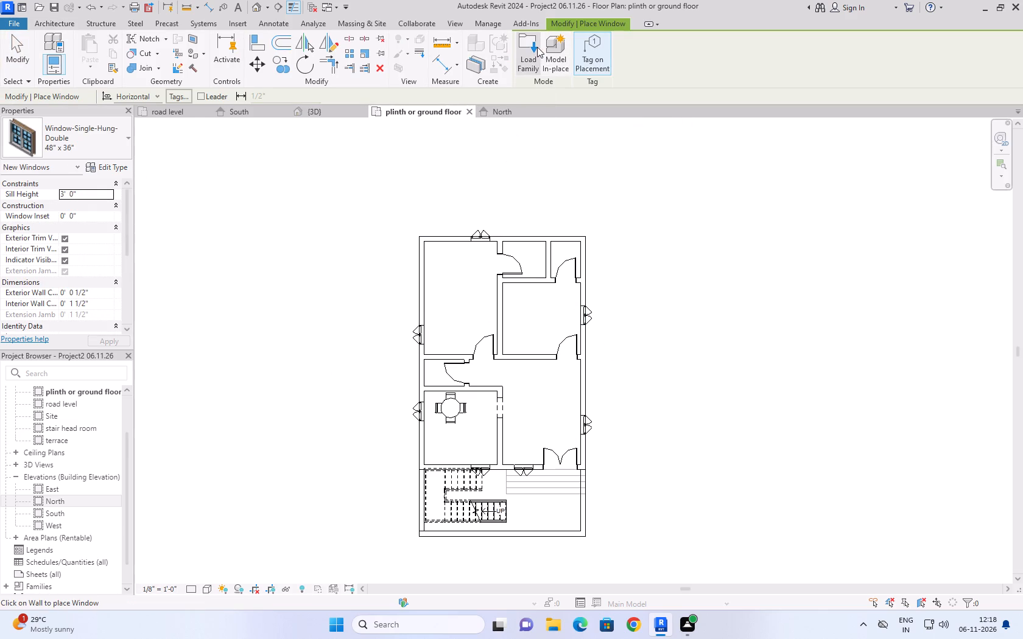
pyautogui.click(536, 46)
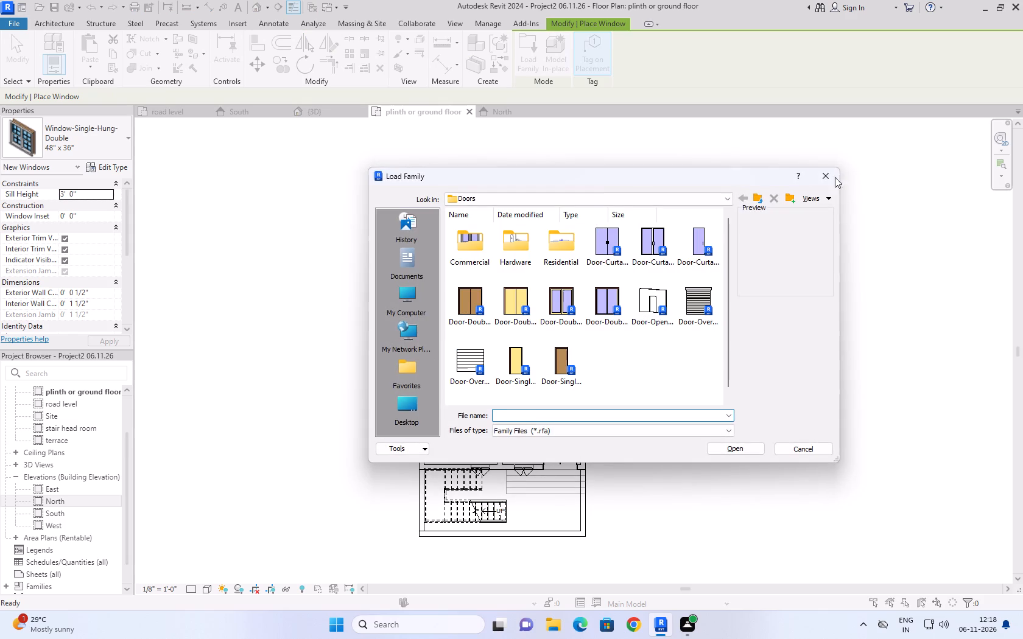
pyautogui.click(829, 178)
pyautogui.click(122, 147)
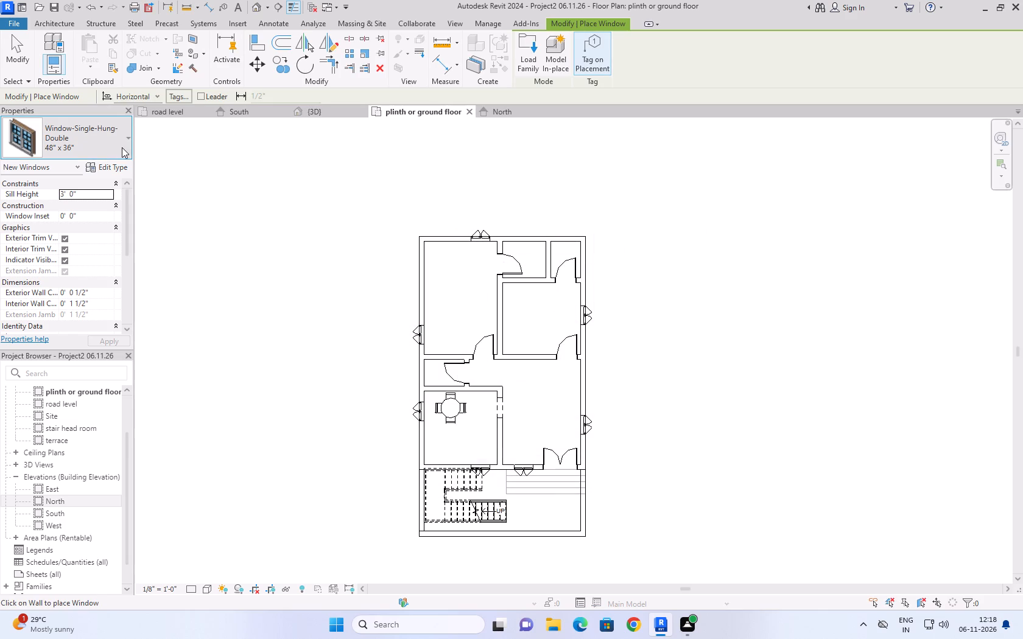
pyautogui.scroll(9, 69, 237)
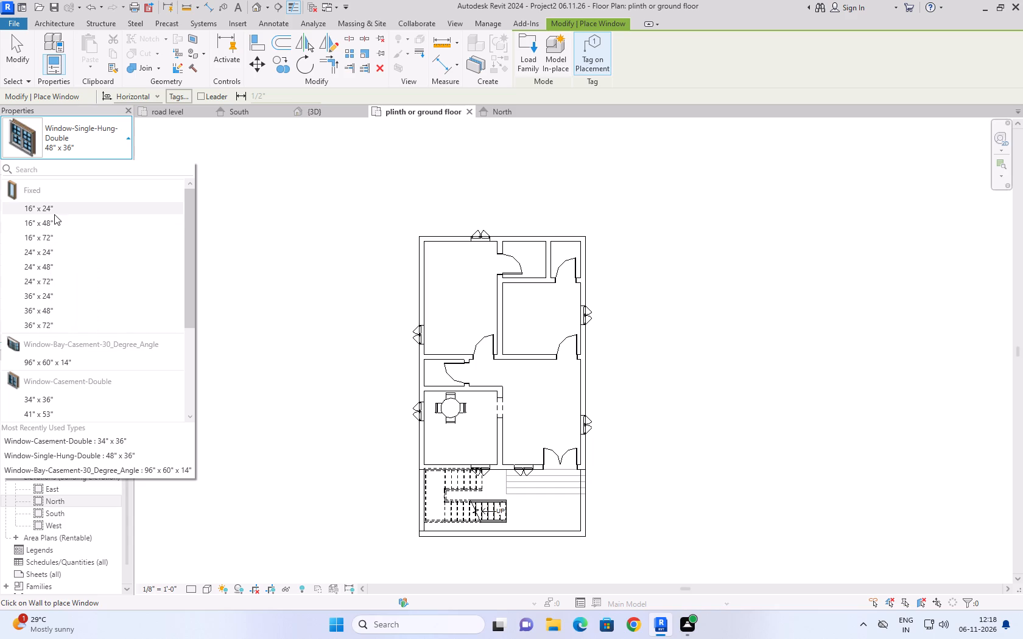
pyautogui.moveTo(54, 214); pyautogui.dragTo(57, 301)
pyautogui.moveTo(57, 301); pyautogui.dragTo(42, 252)
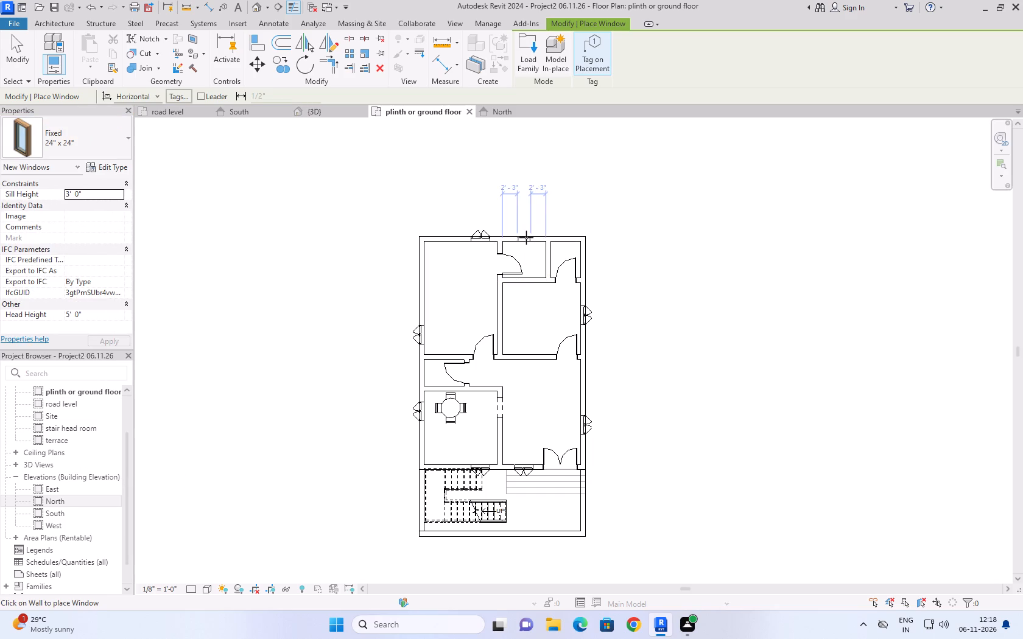
pyautogui.scroll(9, 526, 237)
pyautogui.click(530, 239)
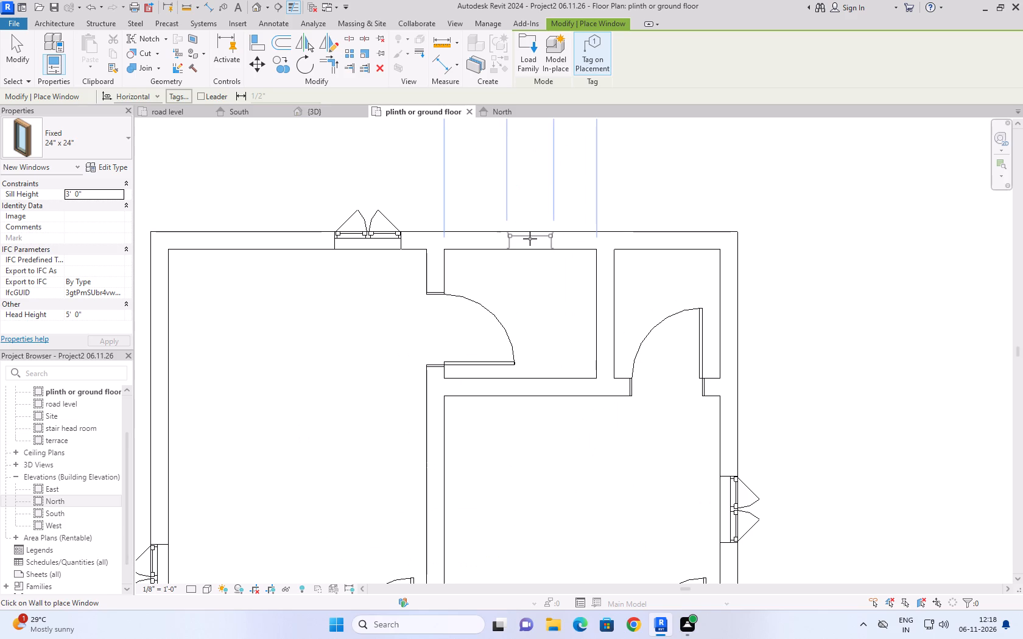
# Place matching windows in the northeast toilet's east wall, about 0'-10" from its north wall, and centred in the west toilet's outer wall.
pyautogui.click(743, 293)
pyautogui.click(740, 293)
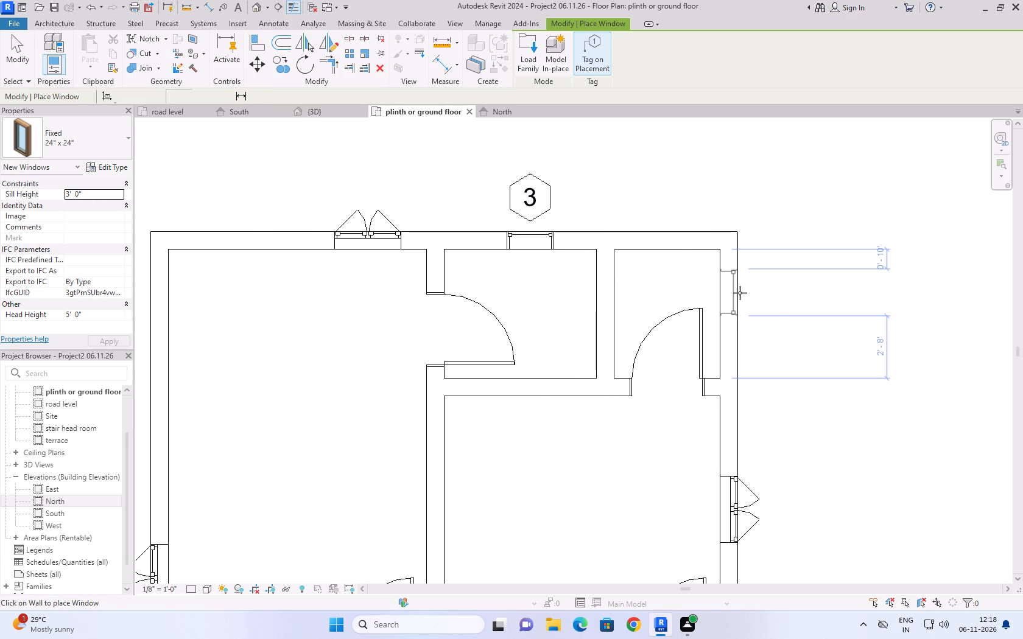
pyautogui.scroll(-8, 830, 242)
pyautogui.scroll(-3, 838, 332)
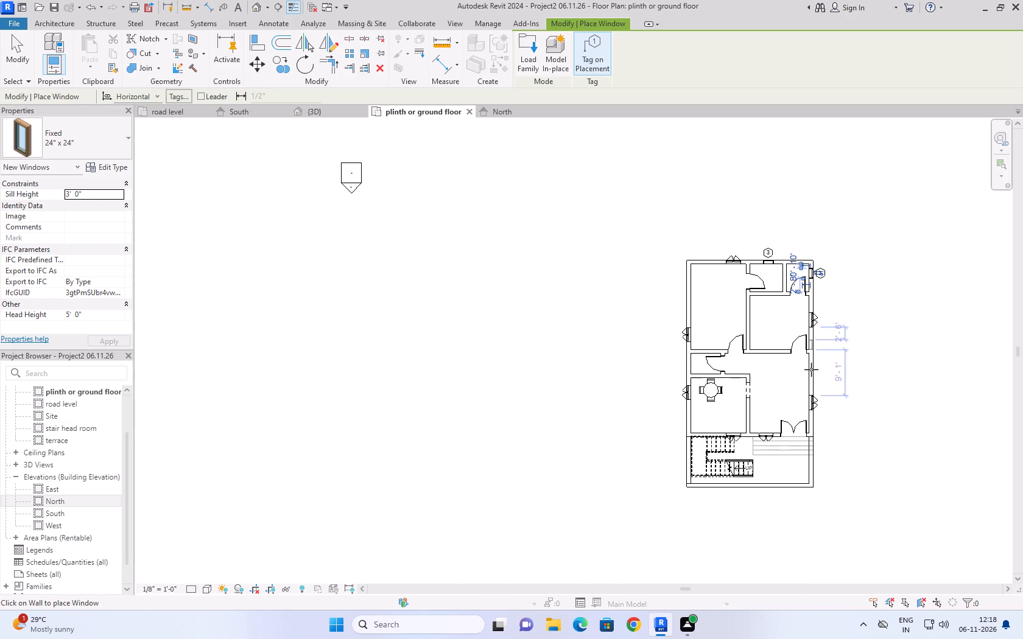
pyautogui.scroll(7, 674, 414)
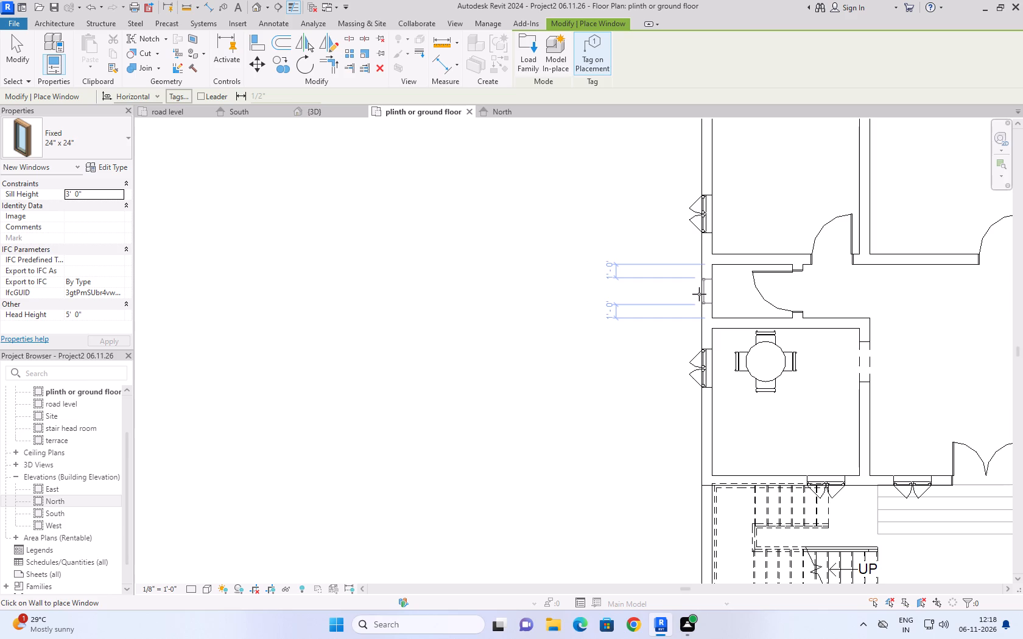
pyautogui.click(703, 293)
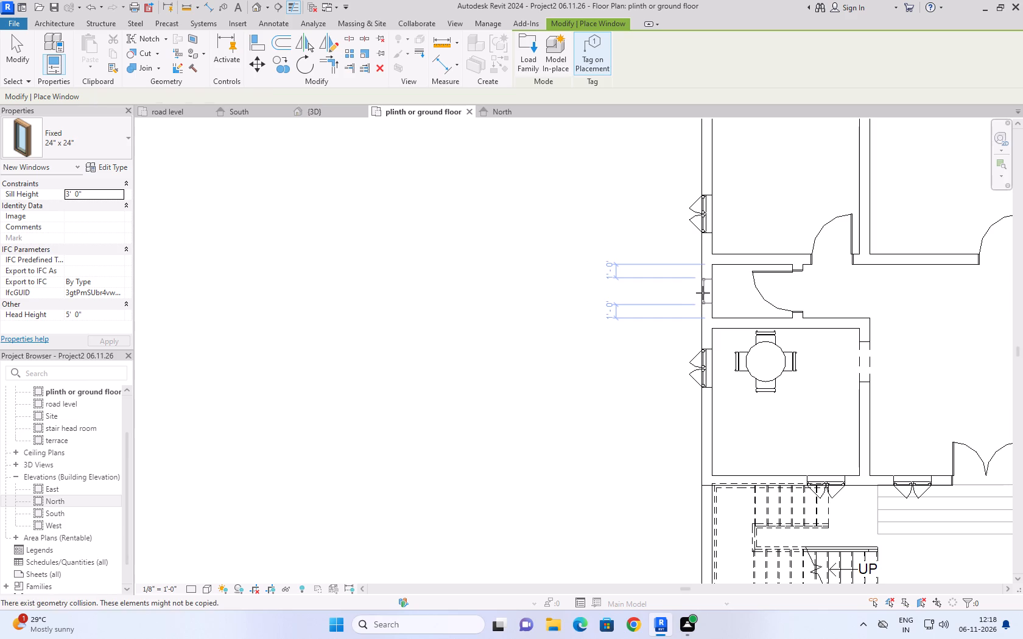
pyautogui.scroll(-8, 535, 387)
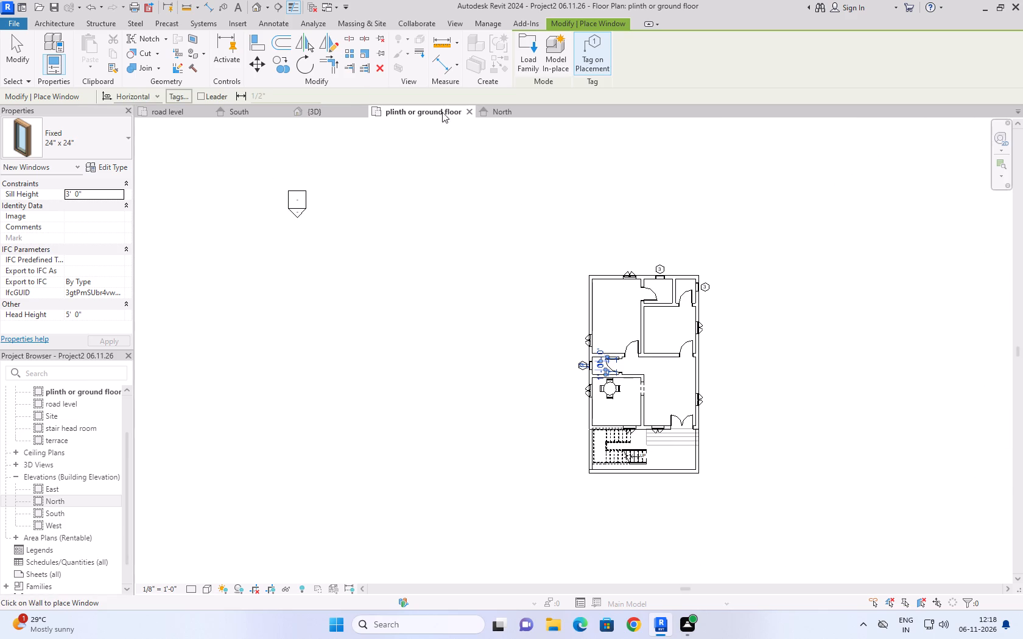
pyautogui.click(5, 47)
# In the 3D view, select all instances of the Fixed 24" x 24" toilet window and set their sill height to 6'-6".
pyautogui.click(315, 106)
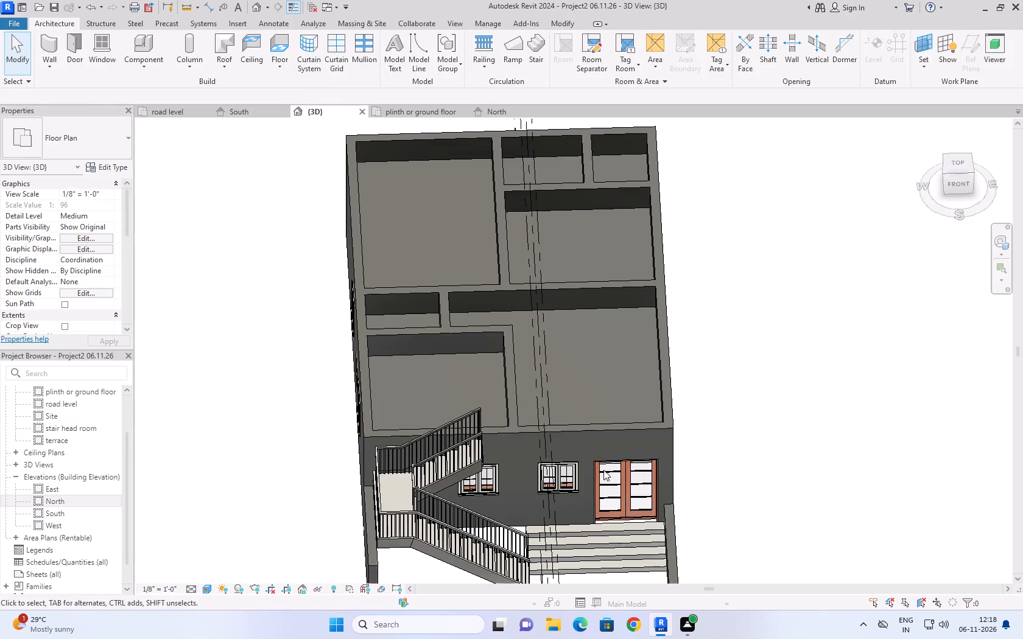
pyautogui.scroll(-5, 626, 464)
pyautogui.click(933, 127)
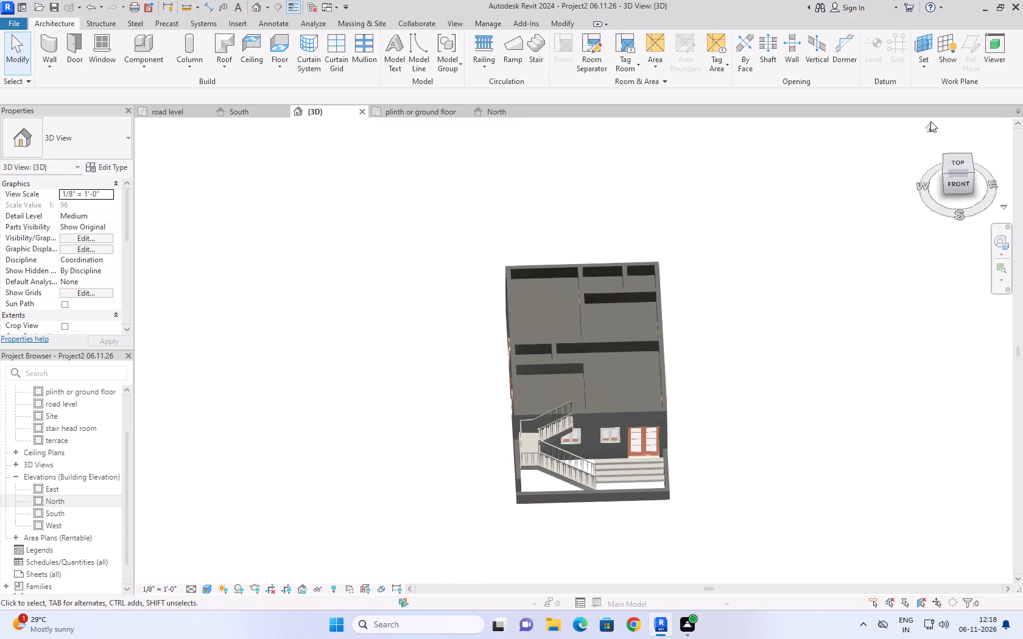
pyautogui.scroll(4, 843, 464)
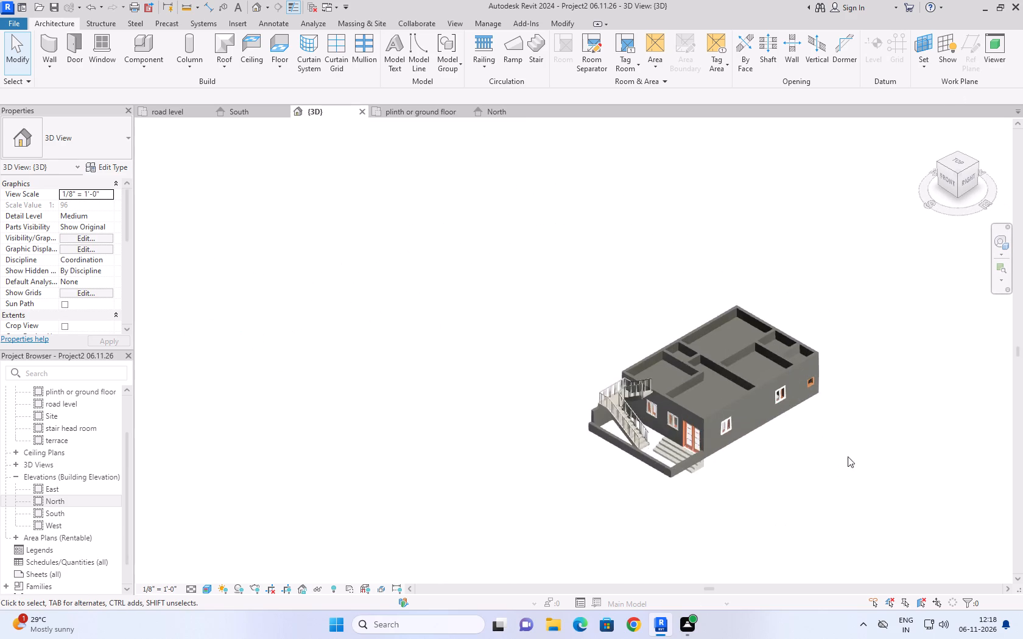
pyautogui.scroll(6, 819, 449)
pyautogui.click(819, 449)
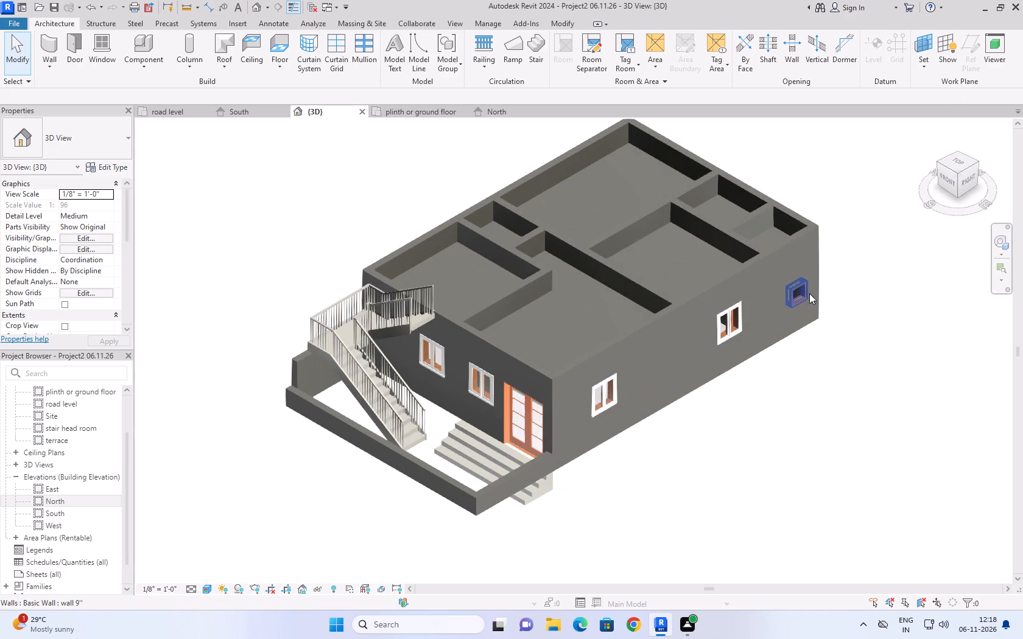
pyautogui.click(793, 289)
pyautogui.write('SA')
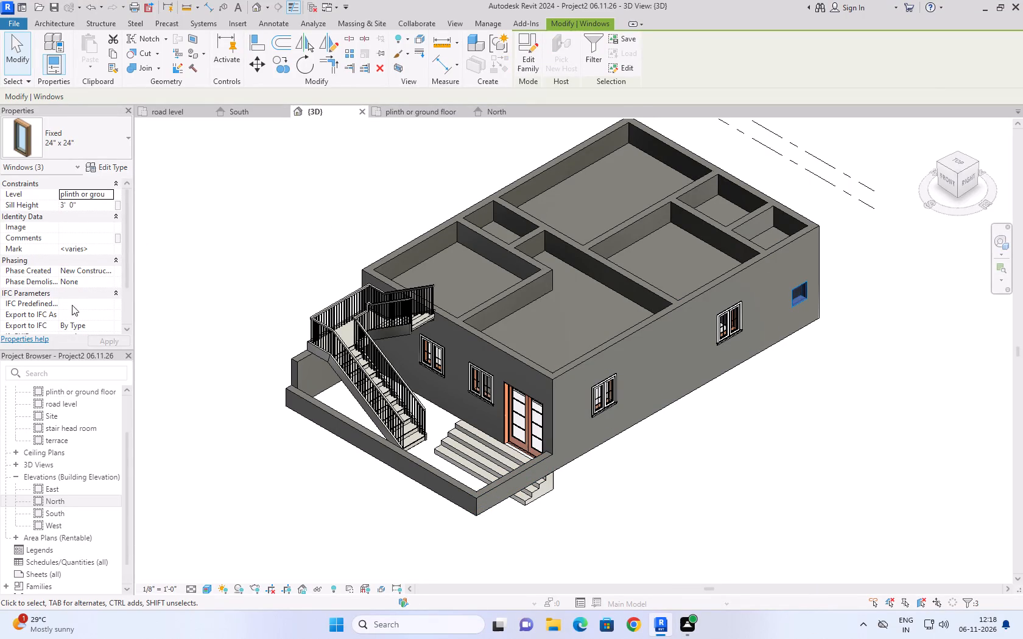
pyautogui.click(88, 204)
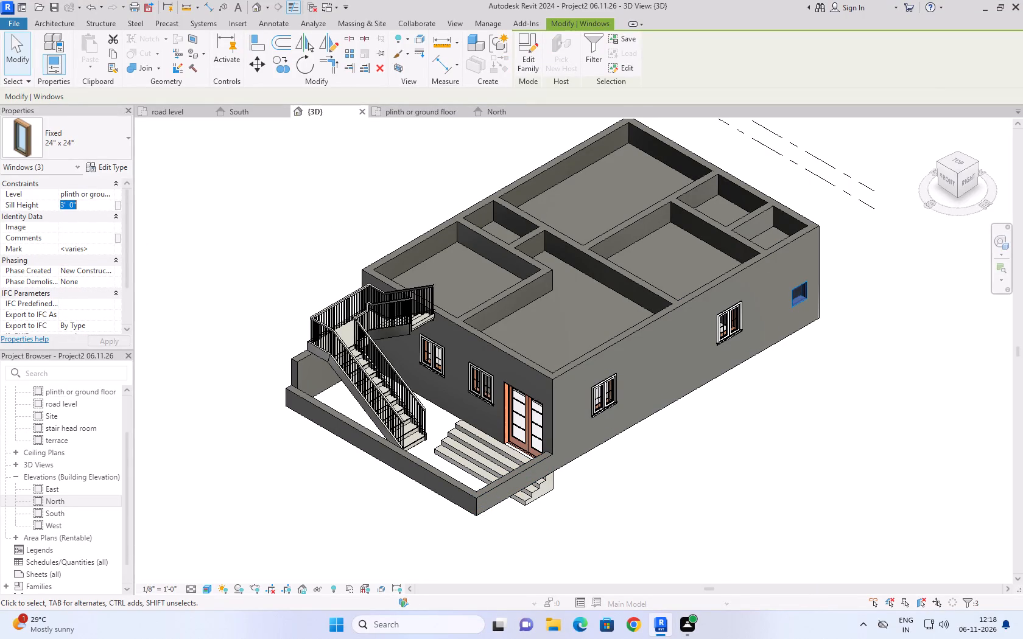
pyautogui.press('6')
pyautogui.write("'6''")
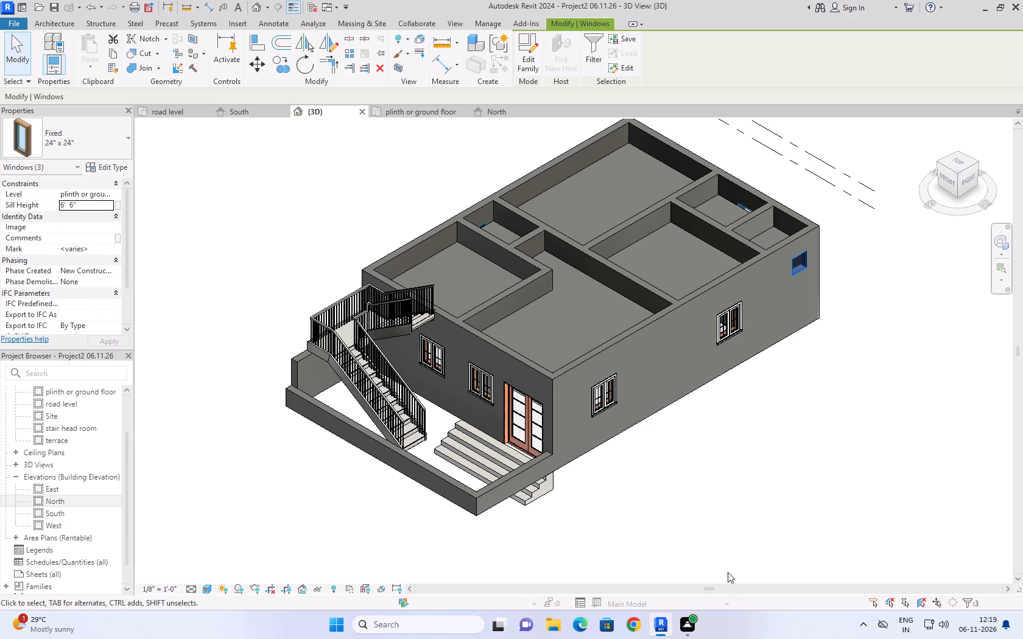
pyautogui.click(815, 441)
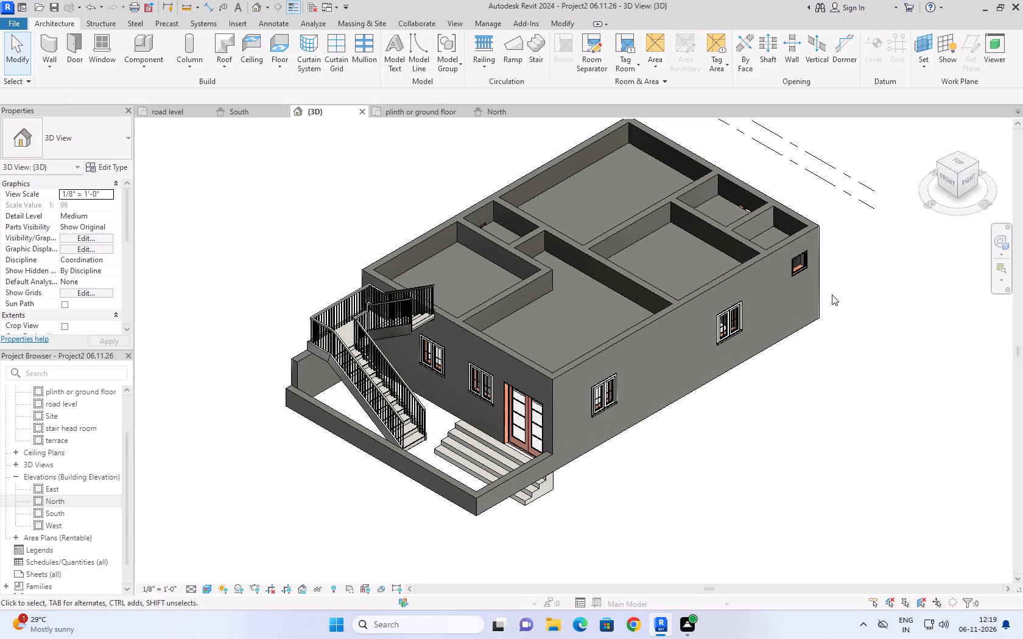
# Examine the toilet ventilator windows and the outer walls from several sides in the 3D view, ending in the home orientation.
pyautogui.click(773, 231)
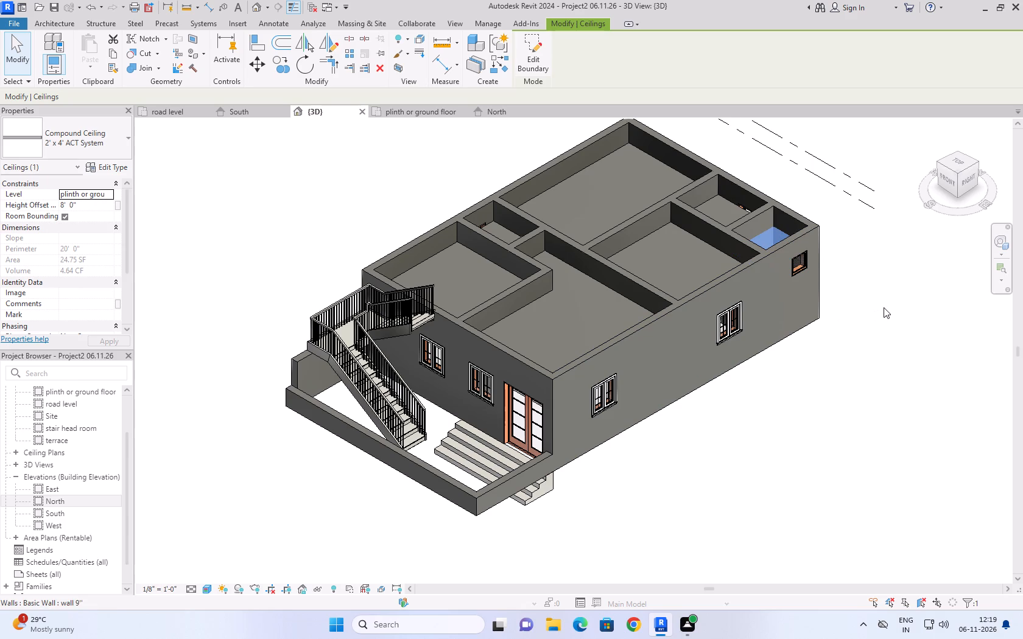
pyautogui.keyDown('shift'); pyautogui.moveTo(837, 313); pyautogui.dragTo(907, 427, button='middle'); pyautogui.keyUp('shift')
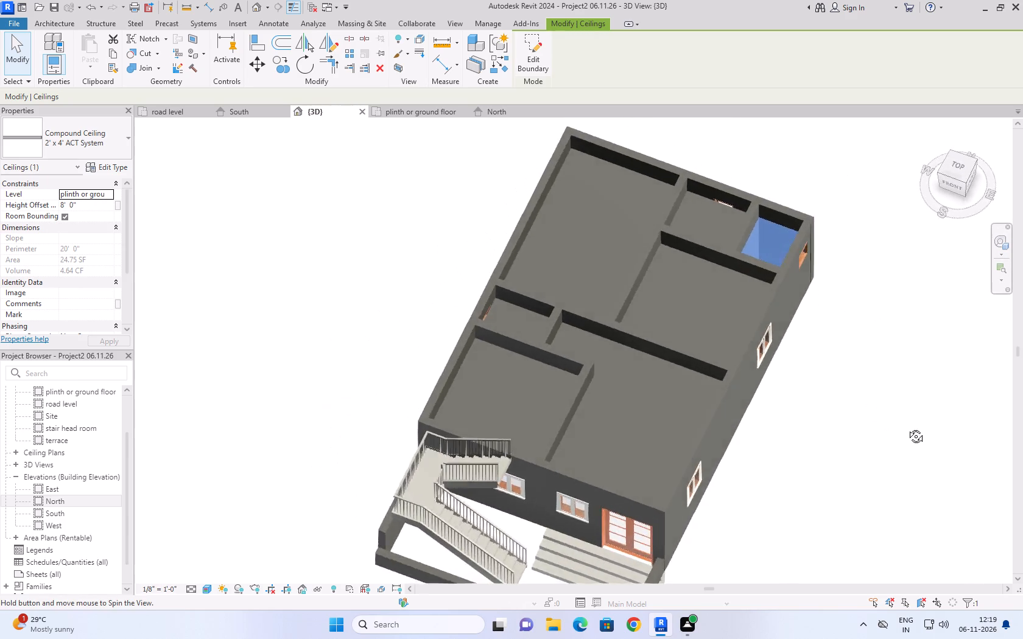
pyautogui.keyDown('shift'); pyautogui.moveTo(907, 427); pyautogui.dragTo(754, 175, button='middle'); pyautogui.keyUp('shift')
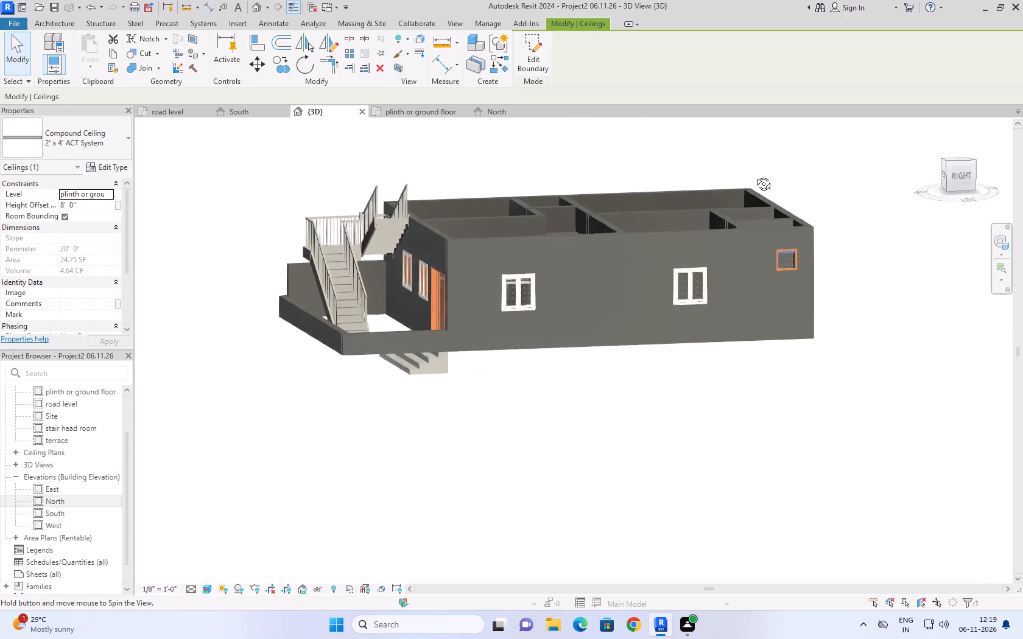
pyautogui.keyDown('shift'); pyautogui.moveTo(754, 175); pyautogui.dragTo(700, 201, button='middle'); pyautogui.keyUp('shift')
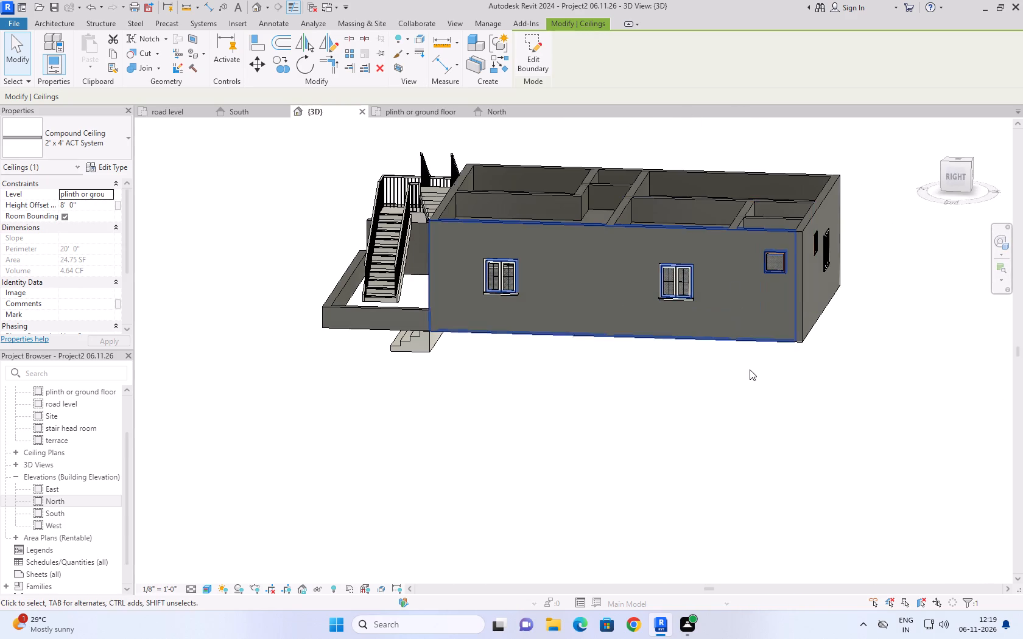
pyautogui.keyDown('shift'); pyautogui.moveTo(578, 424); pyautogui.dragTo(666, 447, button='middle'); pyautogui.keyUp('shift')
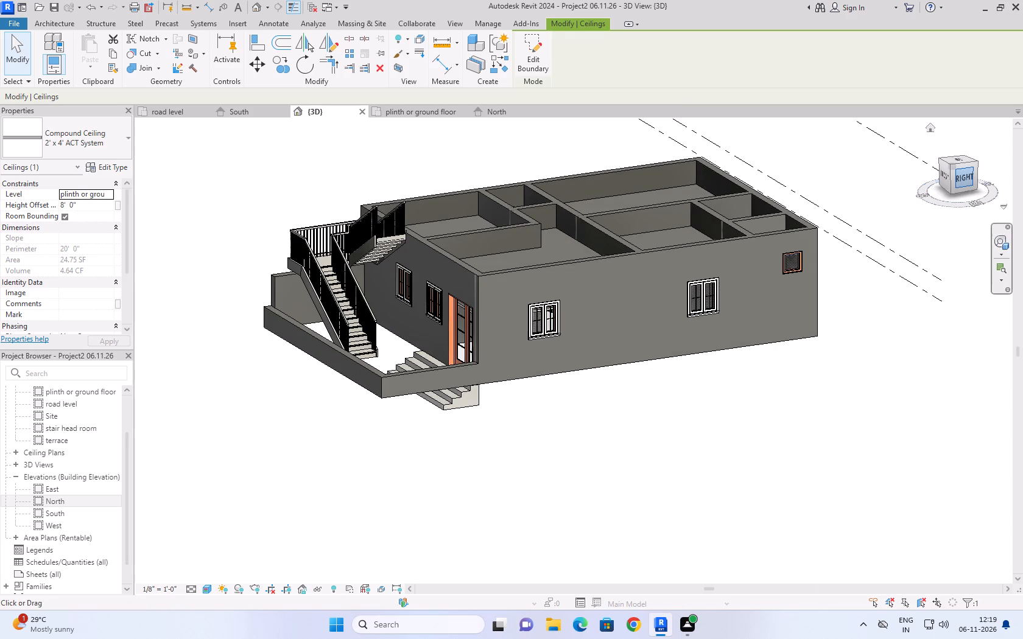
pyautogui.click(930, 127)
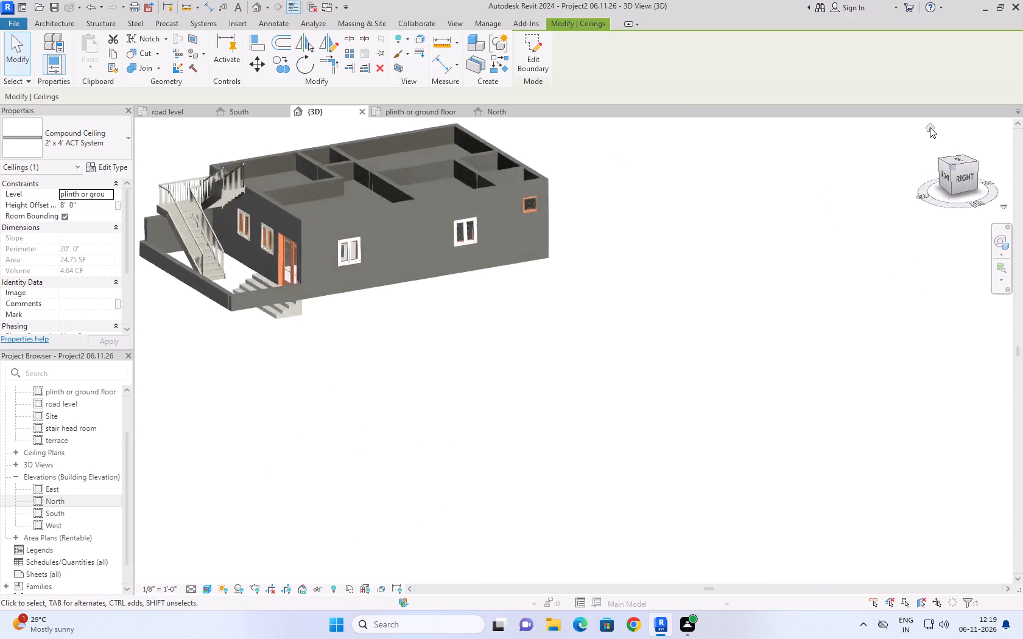
pyautogui.scroll(2, 798, 483)
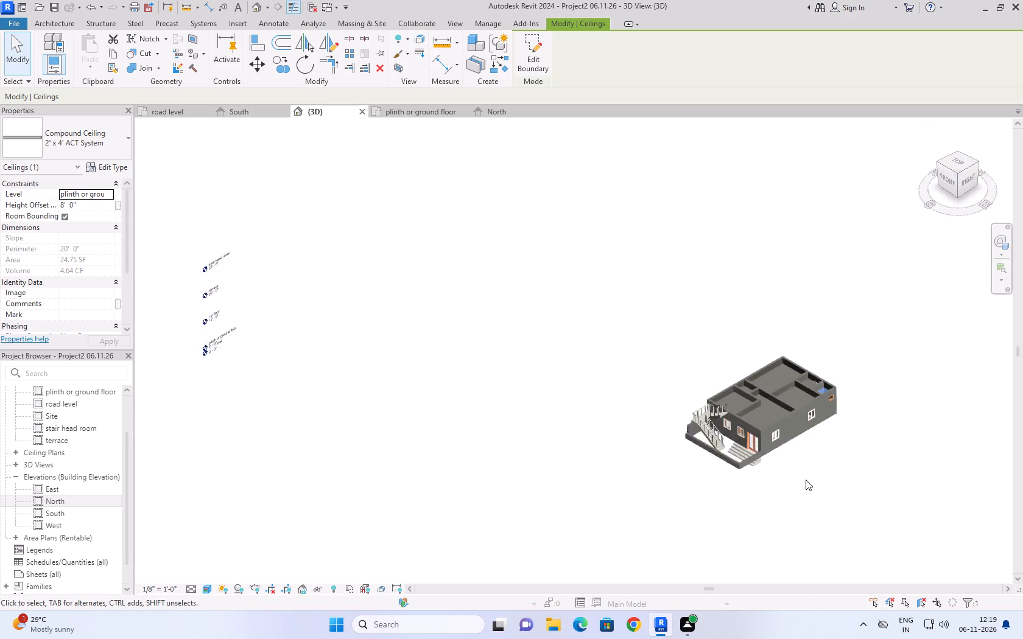
pyautogui.scroll(7, 806, 480)
pyautogui.moveTo(842, 375); pyautogui.dragTo(780, 509, button='middle')
pyautogui.scroll(3, 745, 516)
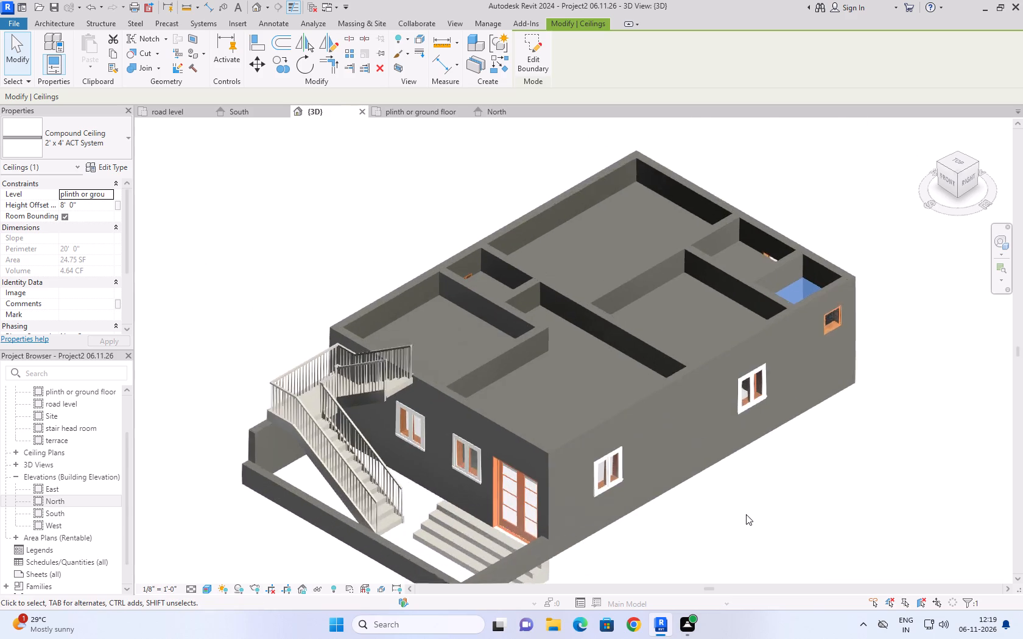
pyautogui.scroll(1, 746, 514)
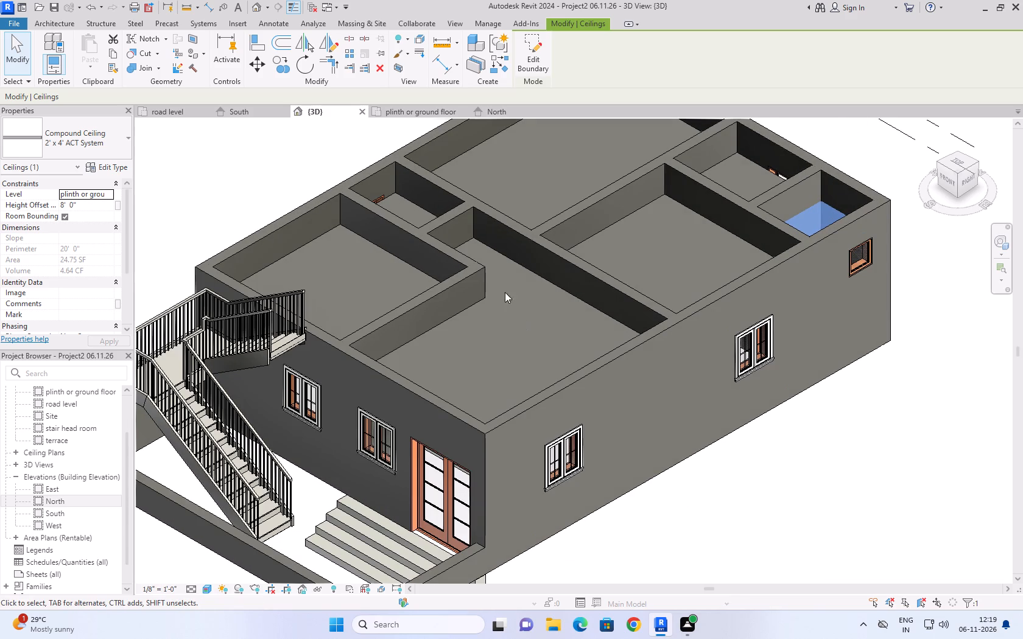
pyautogui.click(923, 522)
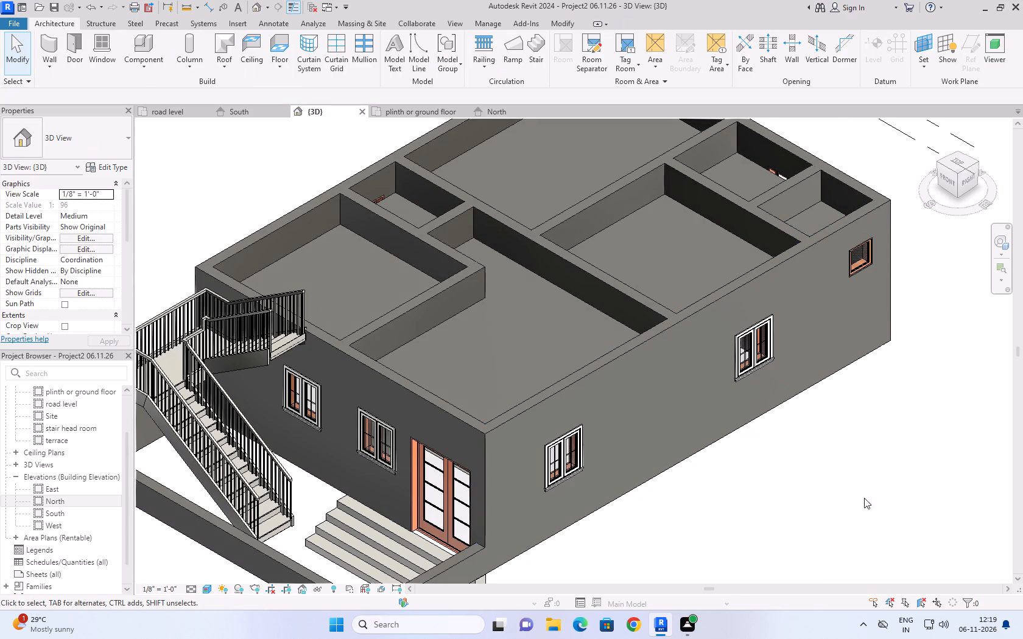
# In the plinth or ground floor plan, place a matching Window-Casement-Double 34" x 36" in the west wall beside the staircase, about midway along it.
pyautogui.click(441, 113)
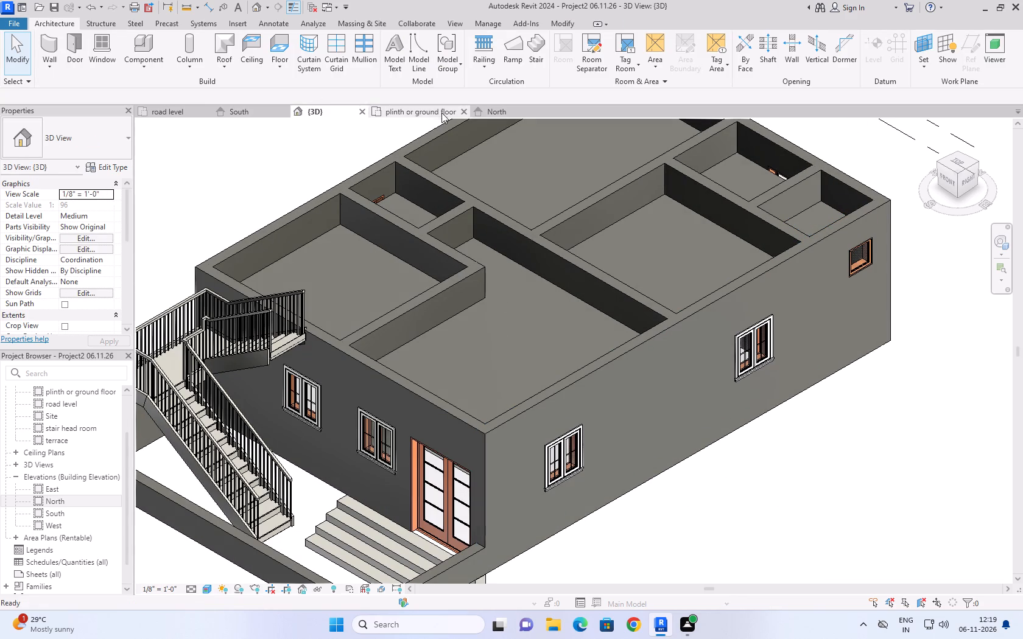
pyautogui.scroll(3, 750, 444)
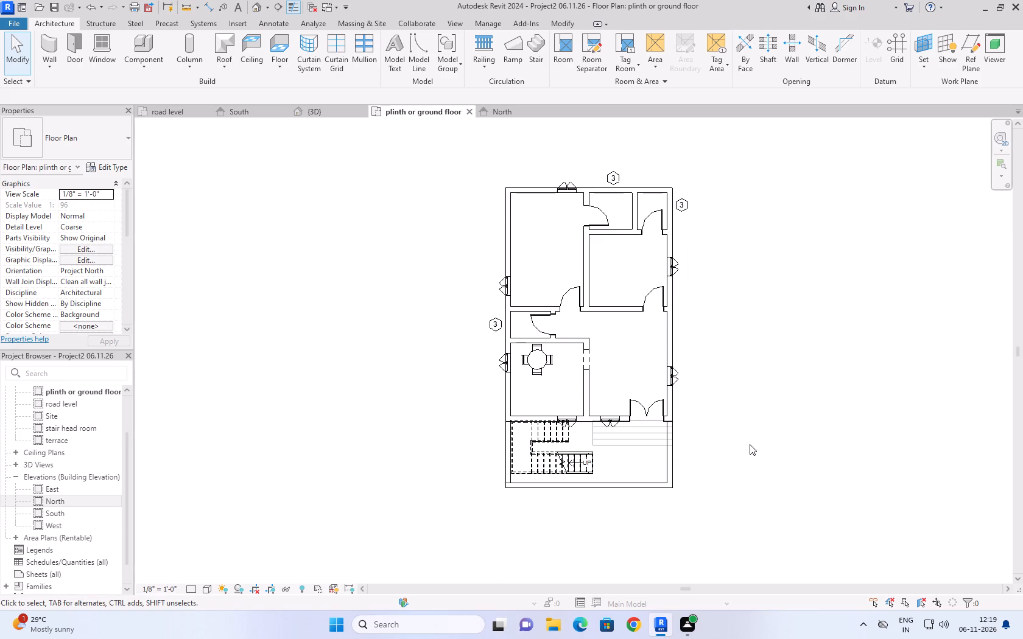
pyautogui.click(855, 417)
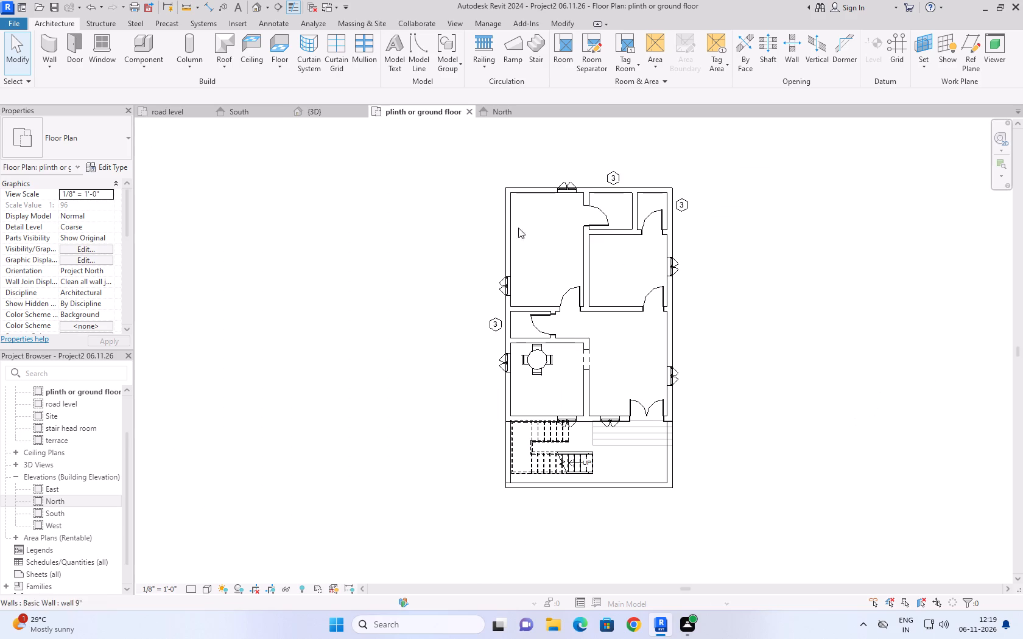
pyautogui.click(190, 111)
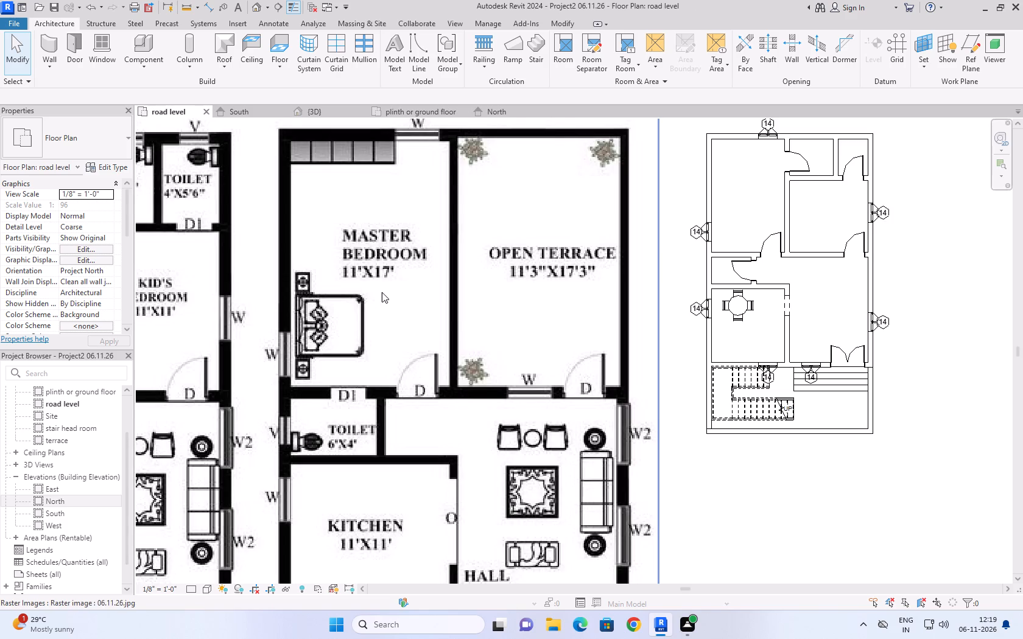
pyautogui.click(322, 114)
pyautogui.click(423, 110)
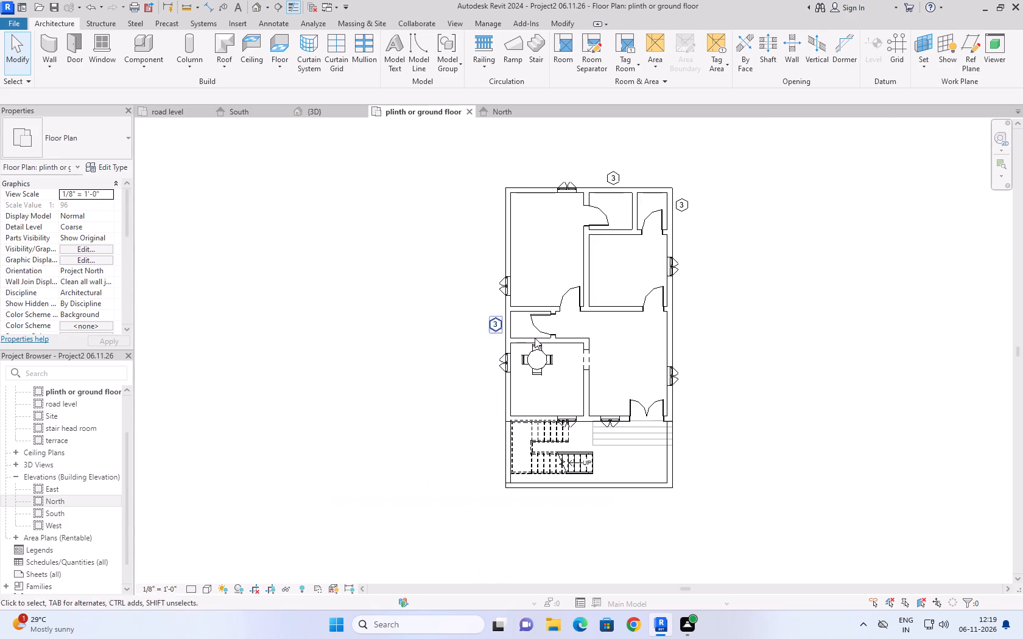
pyautogui.click(893, 228)
pyautogui.scroll(-2, 675, 447)
pyautogui.scroll(5, 663, 514)
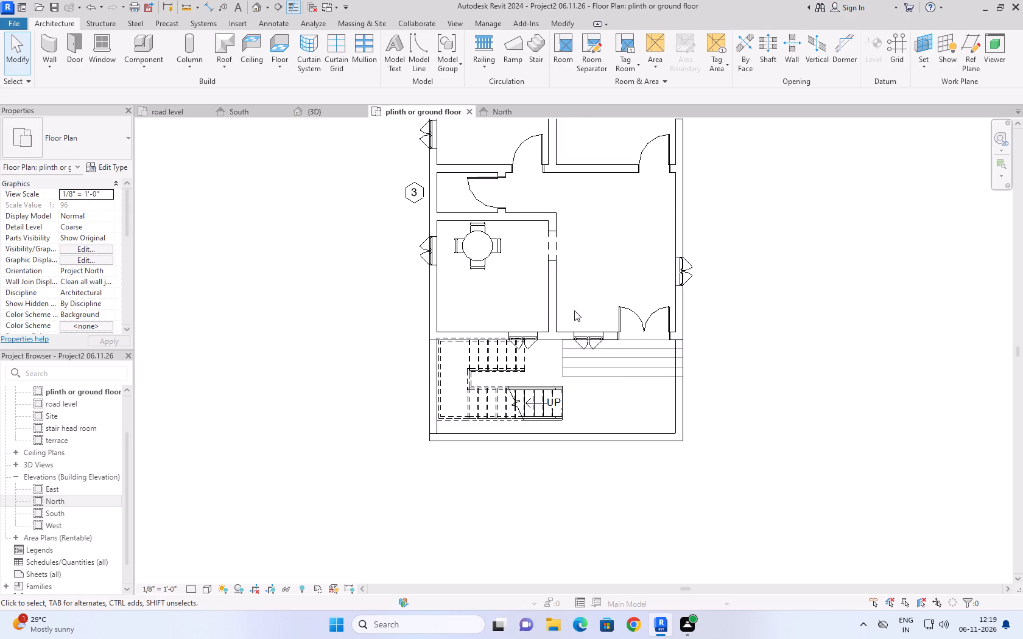
pyautogui.click(579, 340)
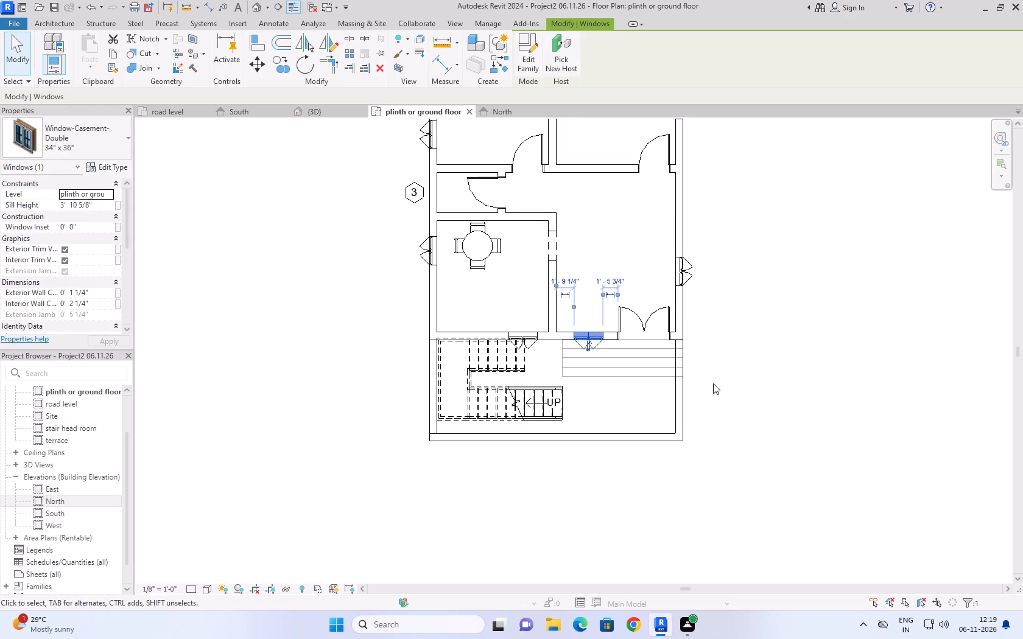
pyautogui.write('CS')
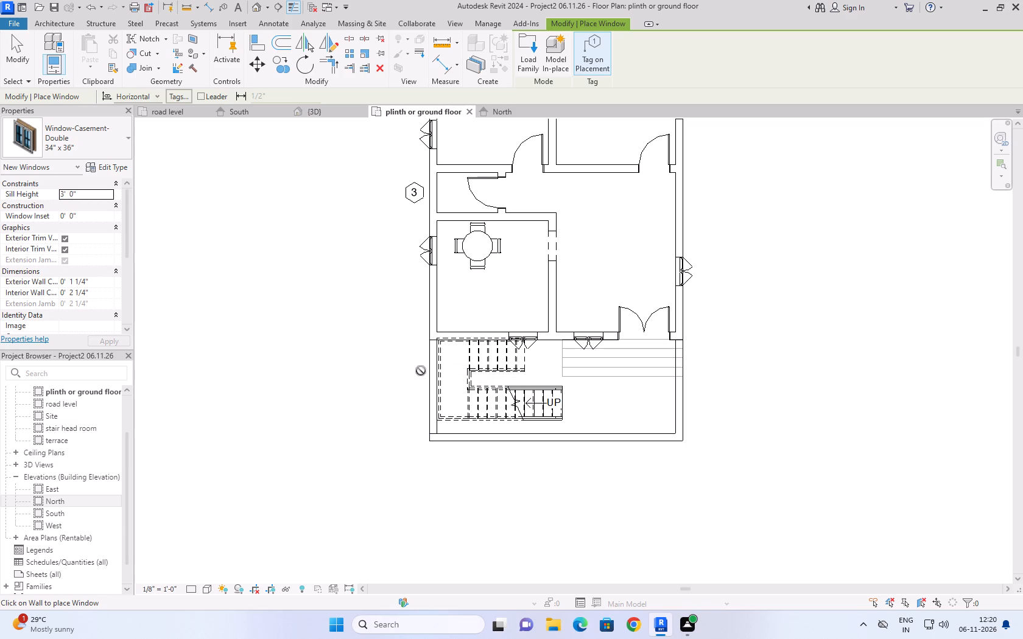
pyautogui.click(426, 372)
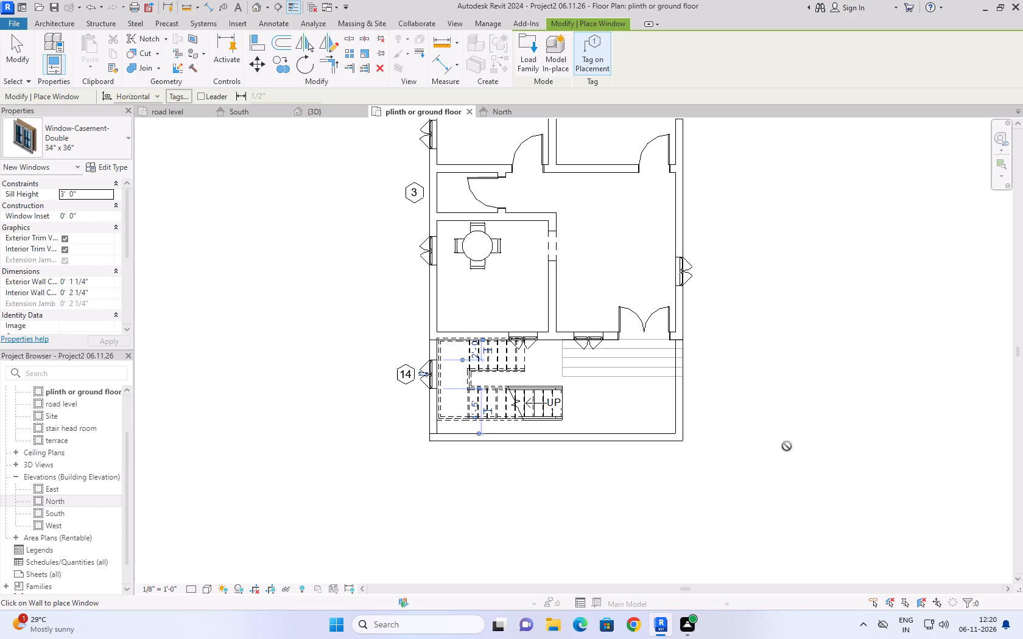
pyautogui.click(10, 41)
# Start placing a component in the ground floor plan and open the US library folder to load a family.
pyautogui.scroll(-3, 497, 400)
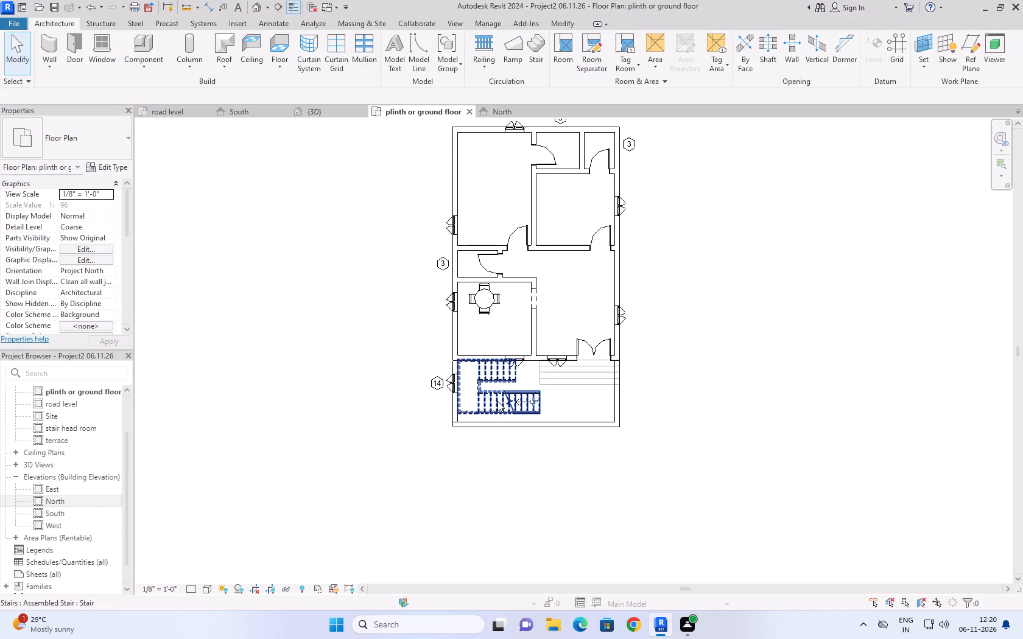
pyautogui.scroll(-2, 497, 413)
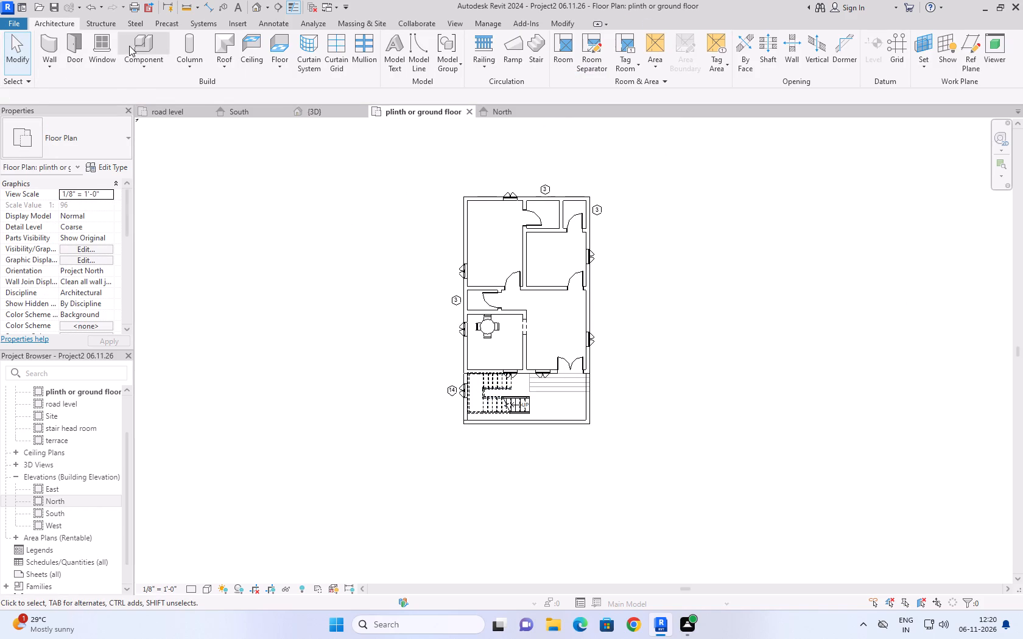
pyautogui.click(144, 74)
pyautogui.click(153, 85)
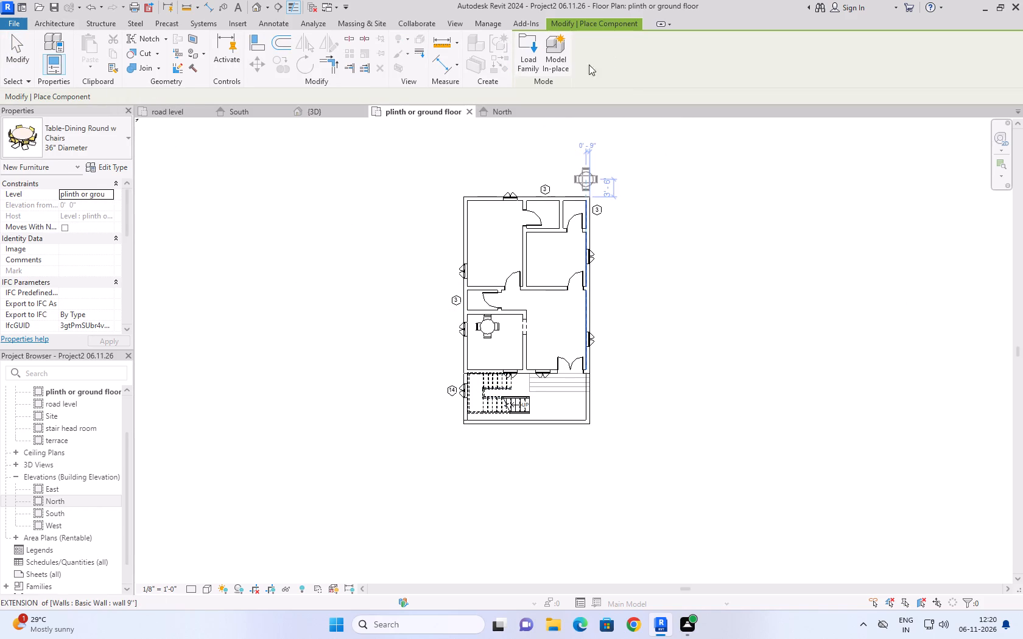
pyautogui.click(527, 45)
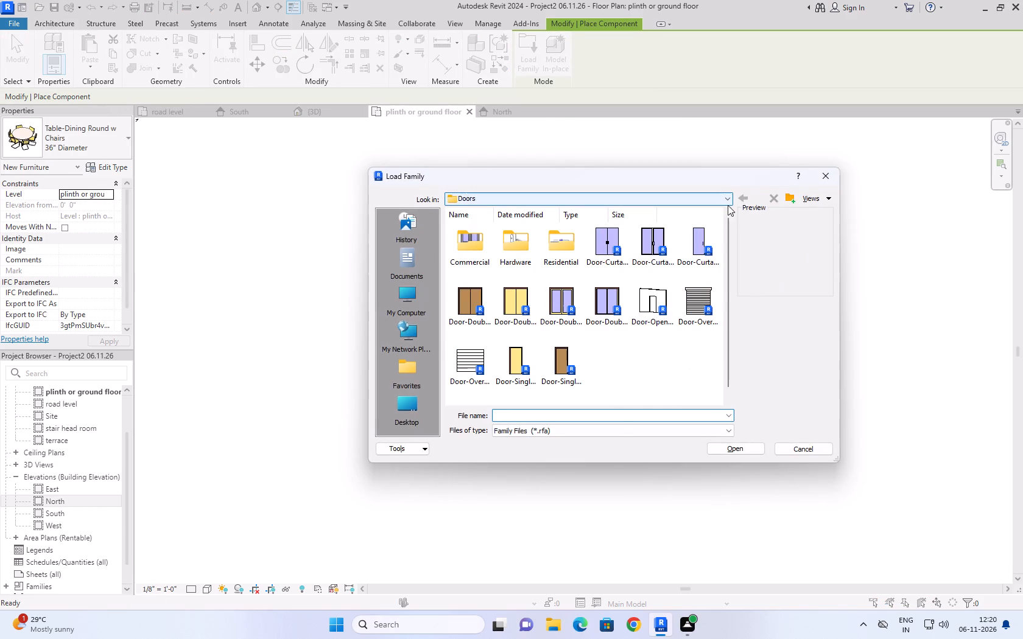
pyautogui.click(690, 192)
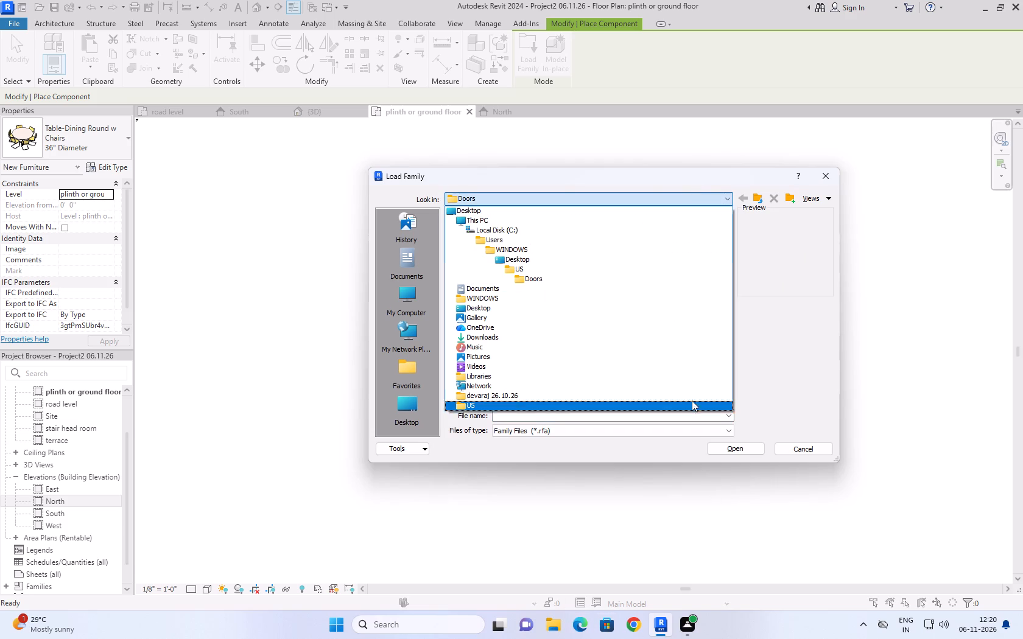
pyautogui.click(521, 268)
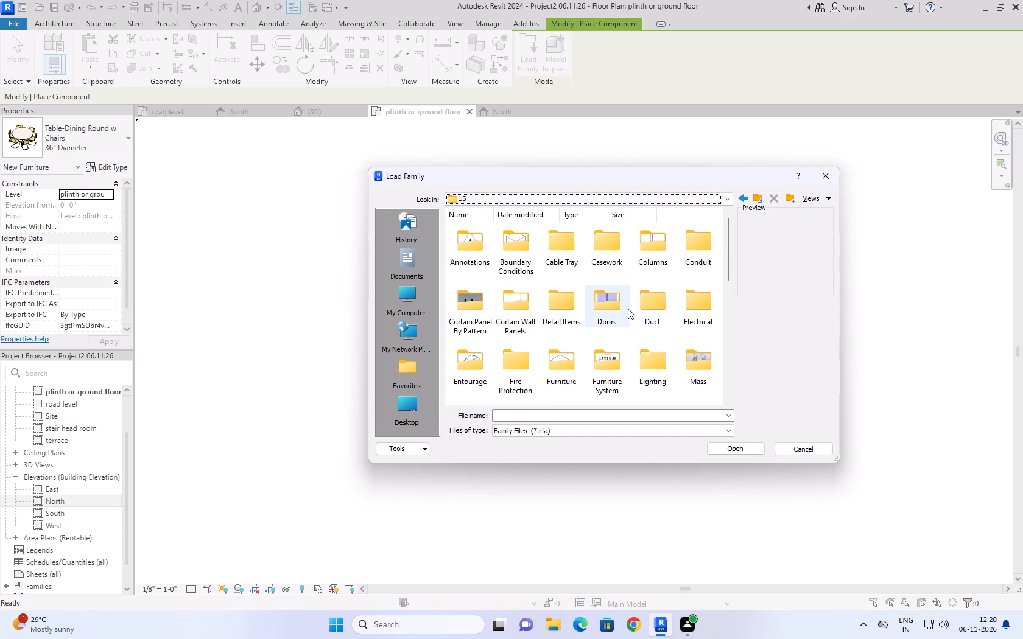
# Look through the US library's category folders for the one containing toilet fixtures.
pyautogui.scroll(-2, 629, 344)
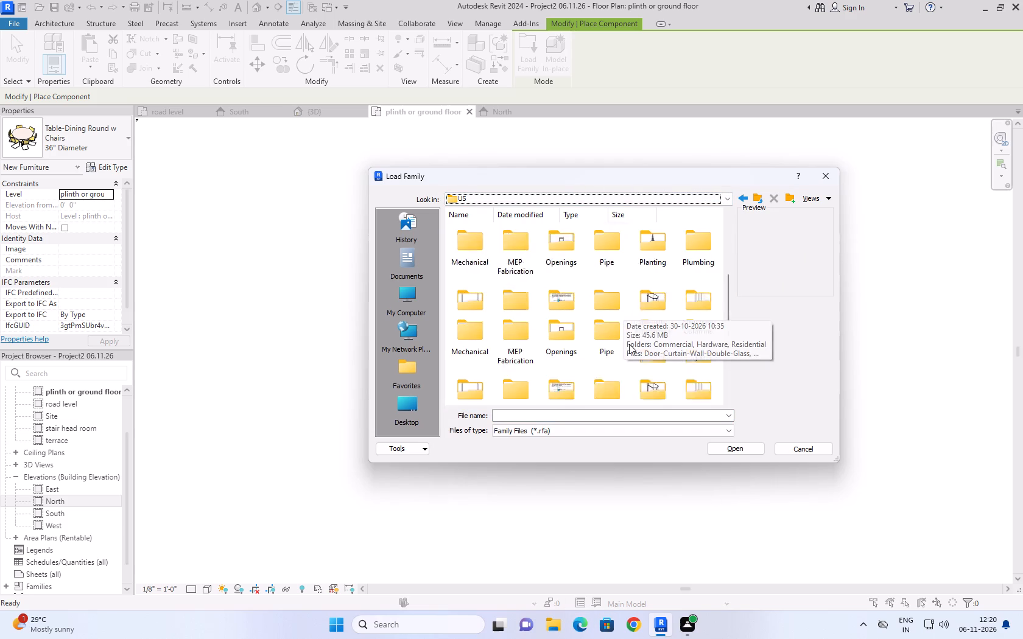
pyautogui.scroll(-1, 629, 344)
pyautogui.middleClick(618, 349)
pyautogui.scroll(3, 620, 349)
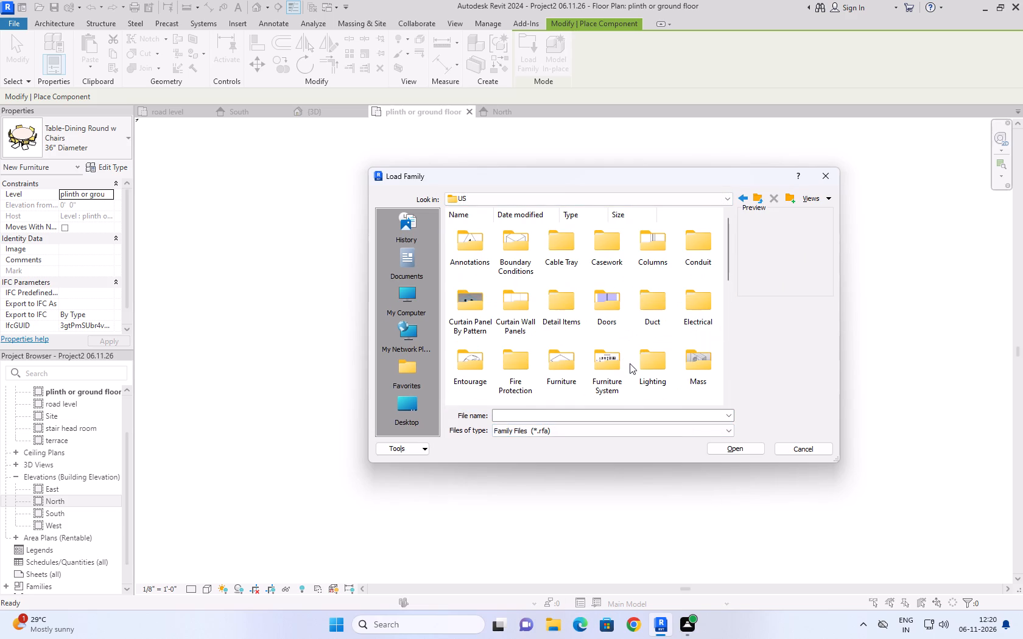
pyautogui.scroll(3, 592, 276)
pyautogui.scroll(-1, 671, 315)
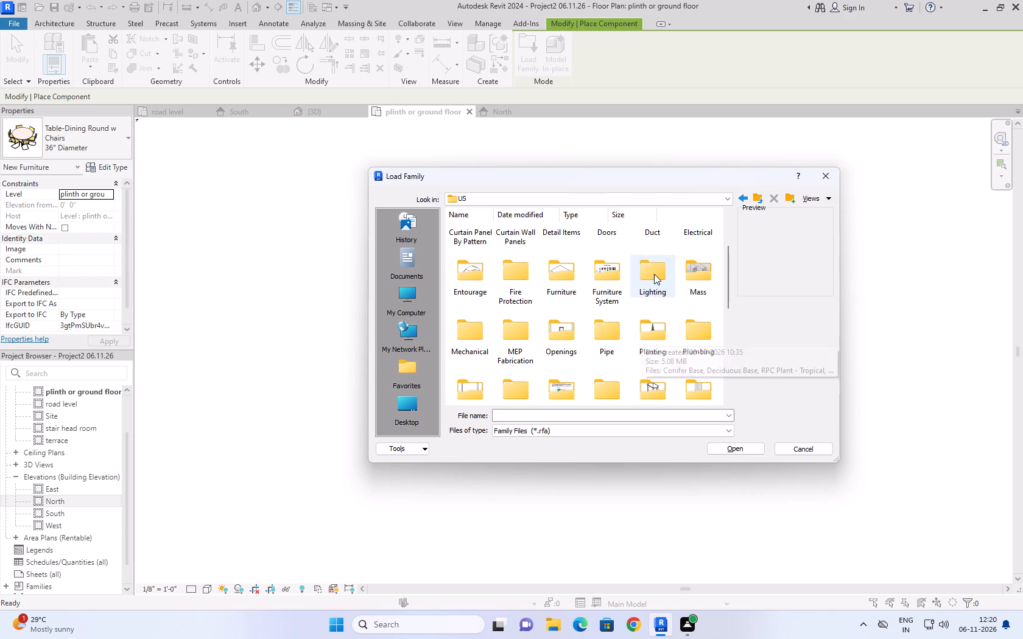
pyautogui.scroll(-1, 654, 274)
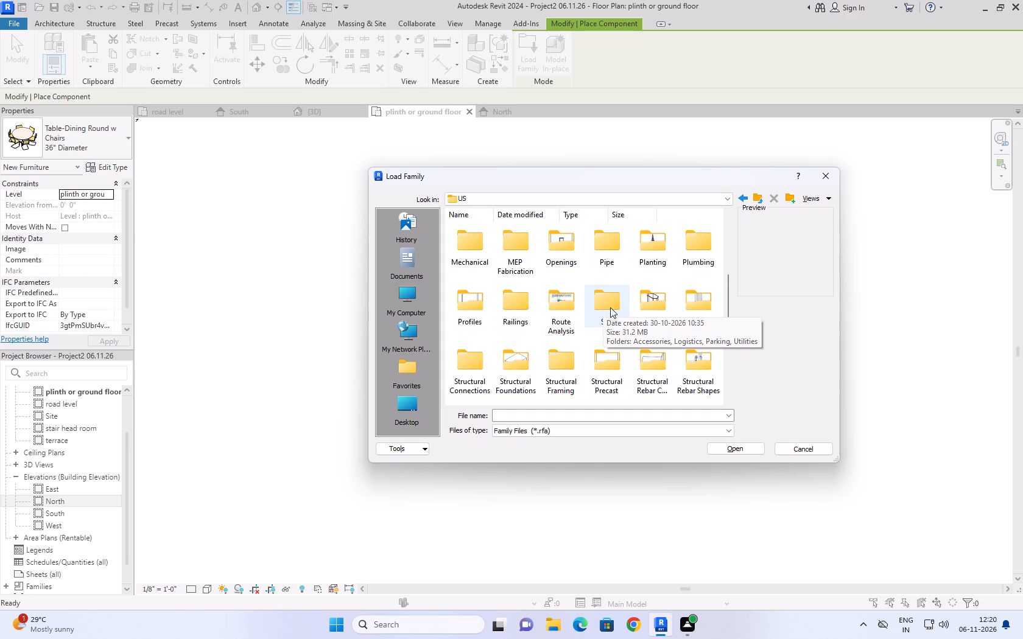
pyautogui.scroll(1, 606, 340)
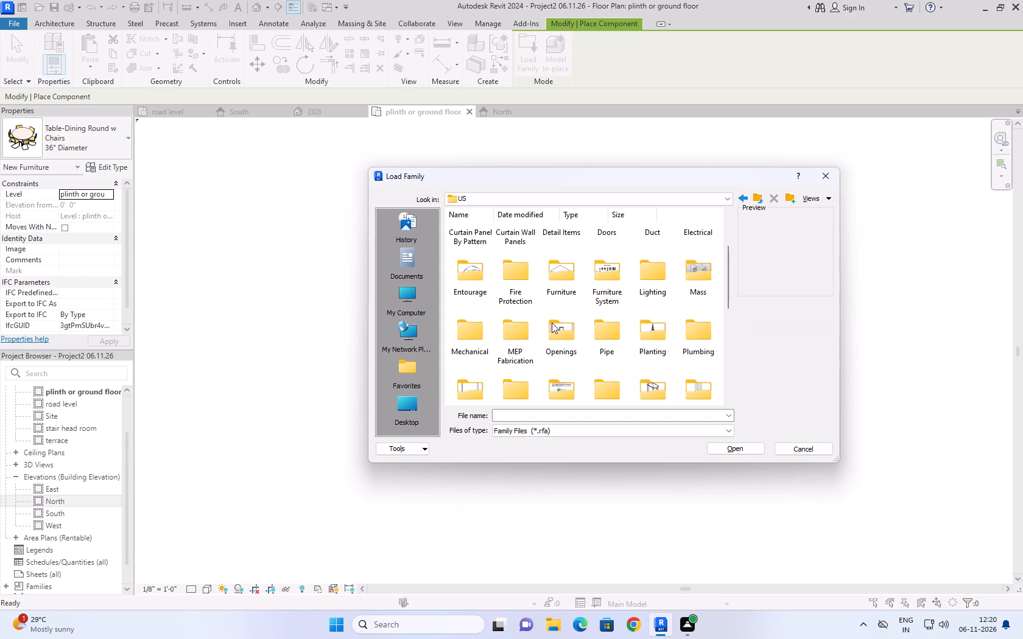
pyautogui.scroll(1, 578, 342)
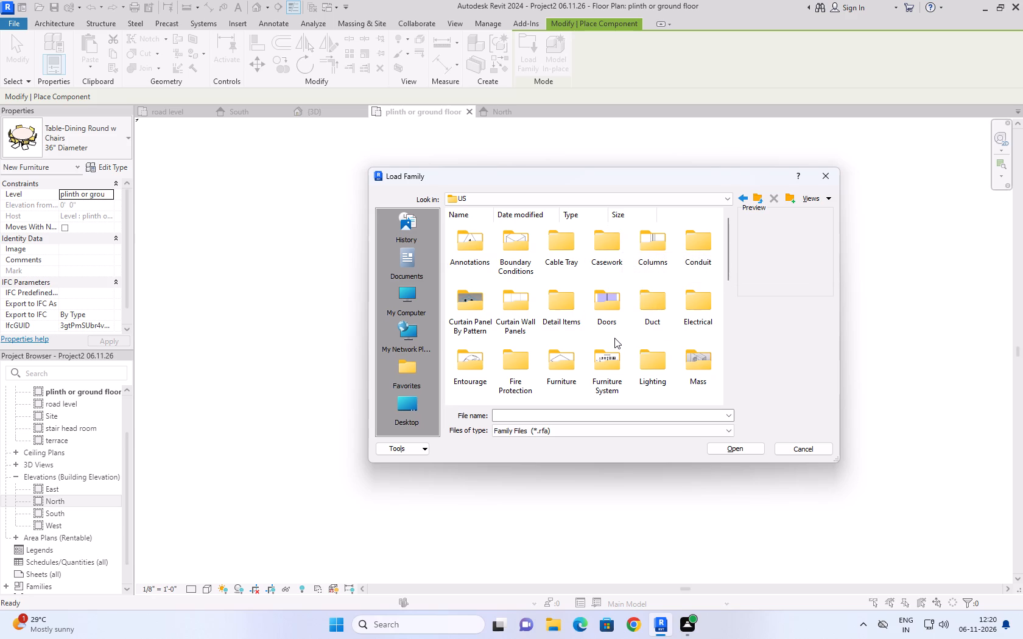
pyautogui.scroll(-2, 618, 339)
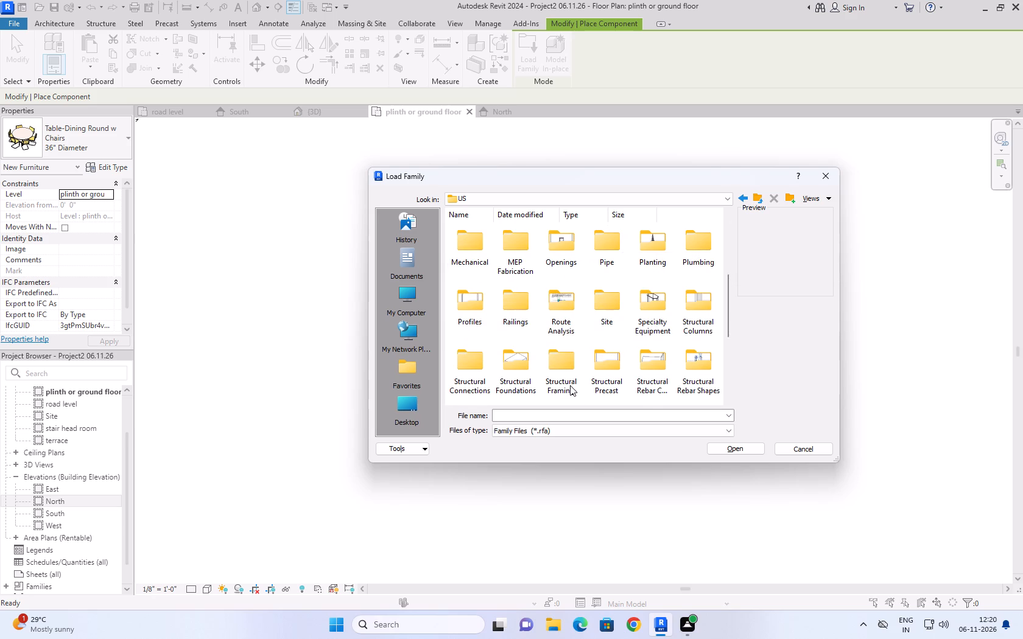
pyautogui.scroll(2, 605, 316)
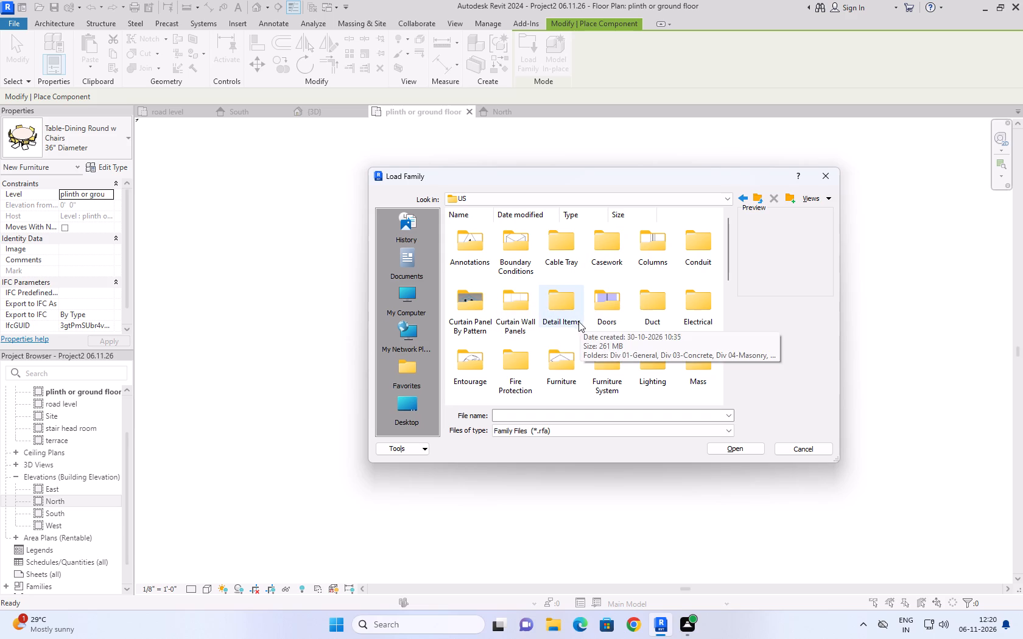
pyautogui.scroll(-2, 607, 327)
pyautogui.scroll(-1, 515, 353)
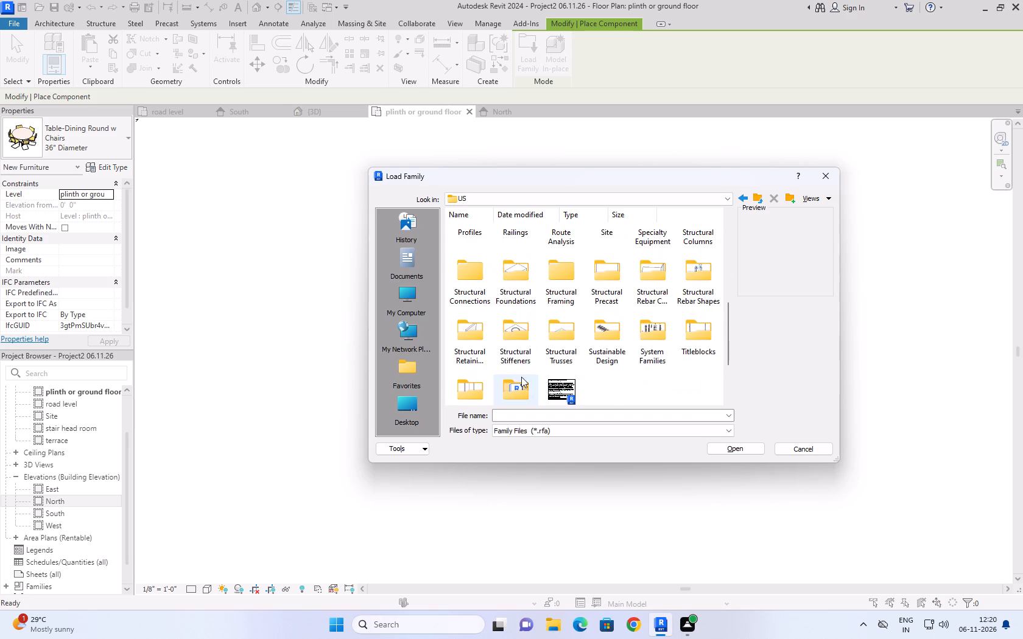
pyautogui.scroll(-2, 572, 360)
pyautogui.scroll(5, 619, 332)
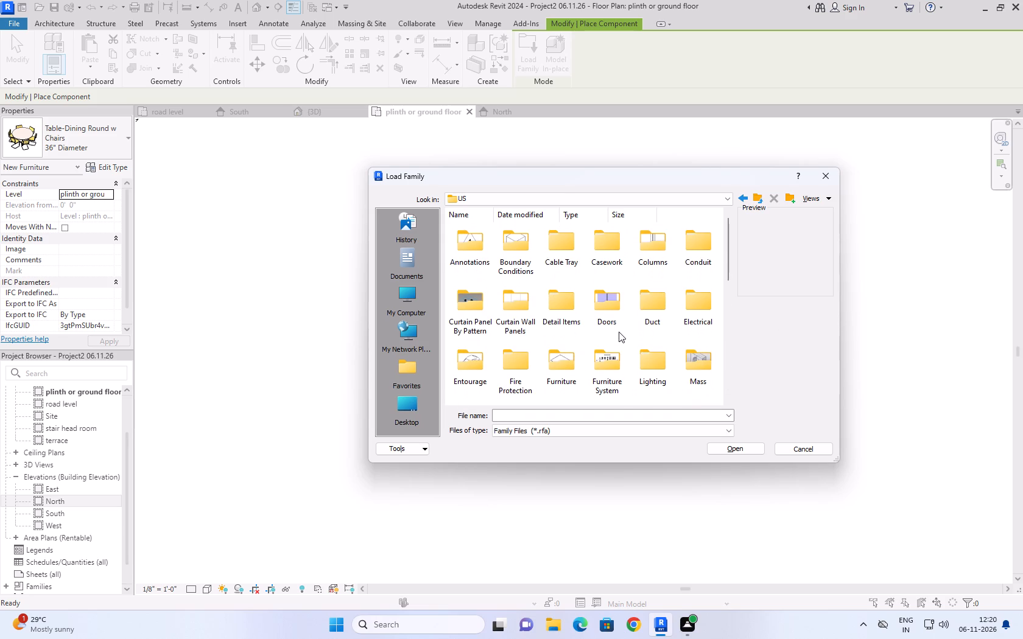
pyautogui.scroll(1, 619, 332)
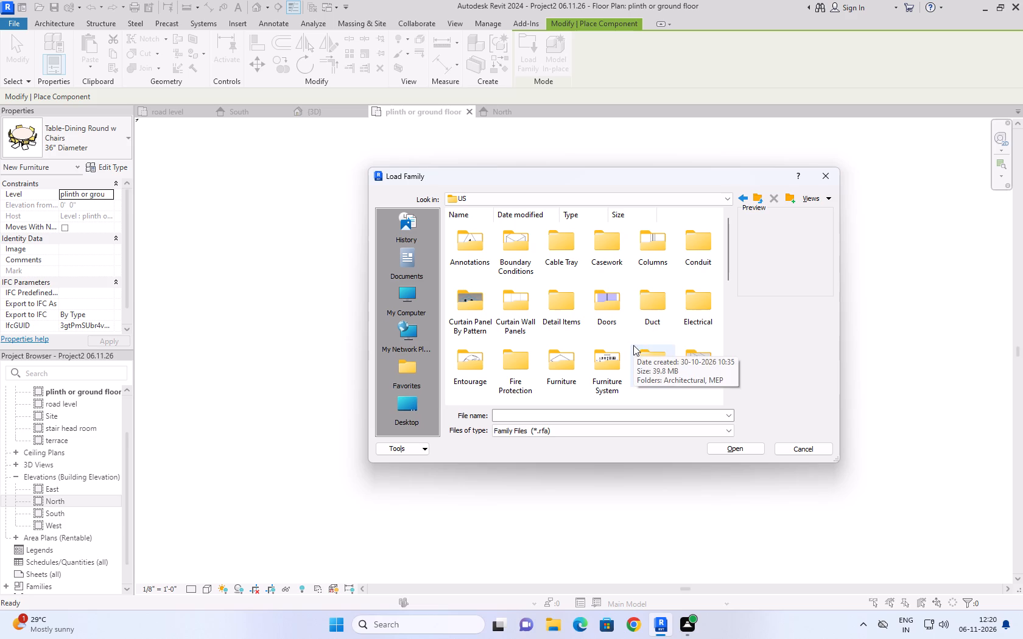
pyautogui.click(473, 374)
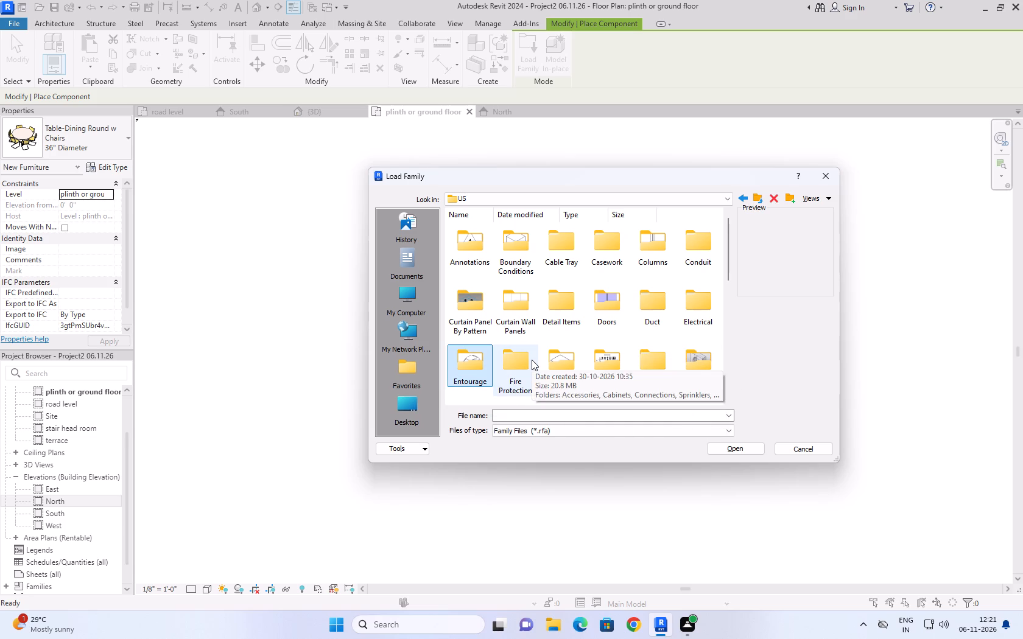
pyautogui.scroll(-2, 532, 360)
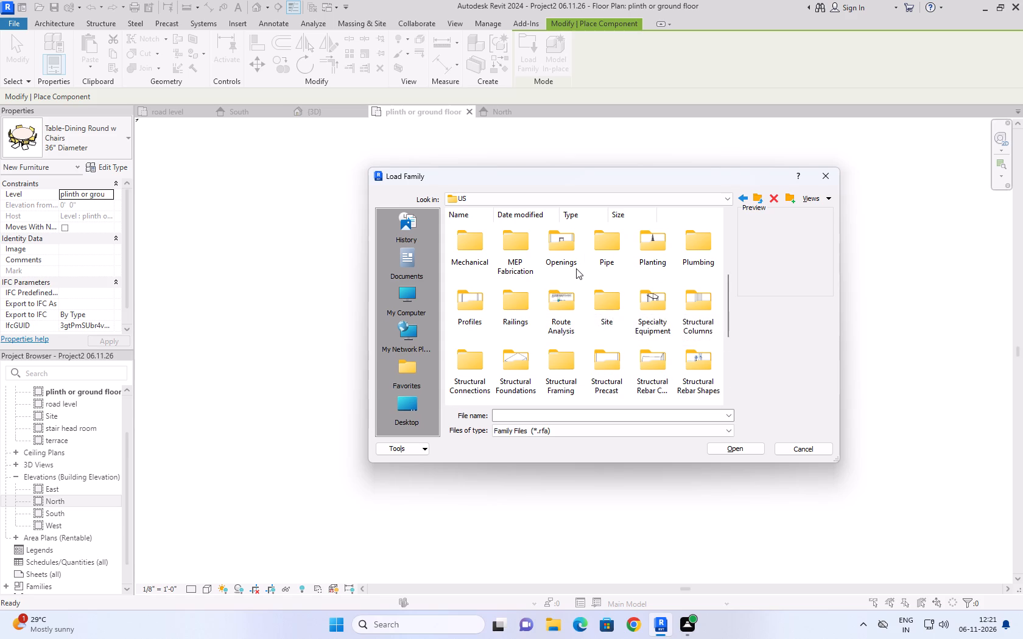
# Check the families in the Plumbing library's MEP Fixtures Water Closets folder and return to the Plumbing folder.
pyautogui.doubleClick(679, 242)
pyautogui.doubleClick(524, 253)
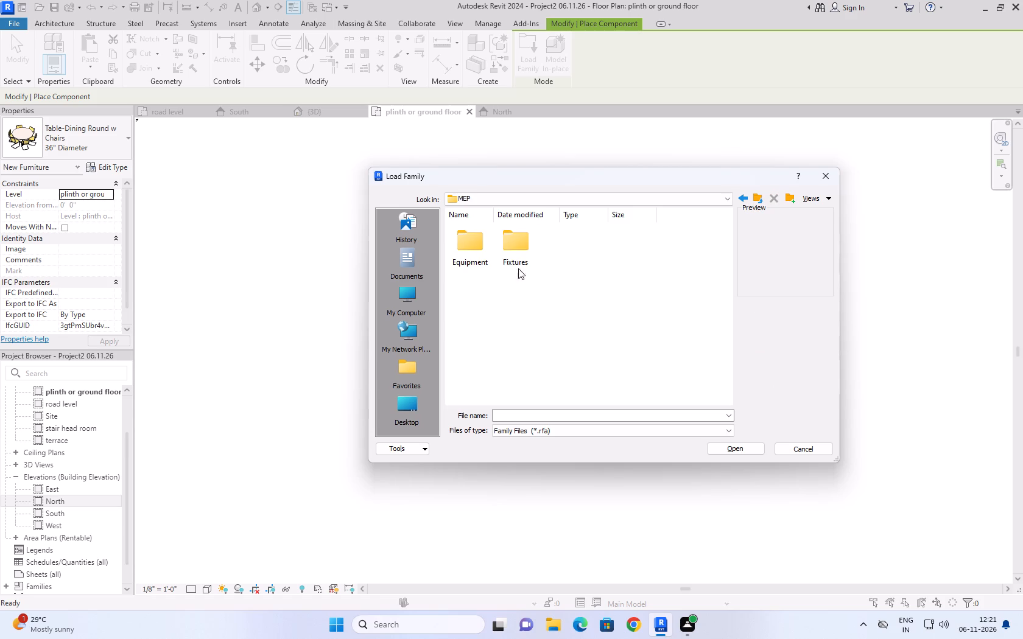
pyautogui.doubleClick(522, 248)
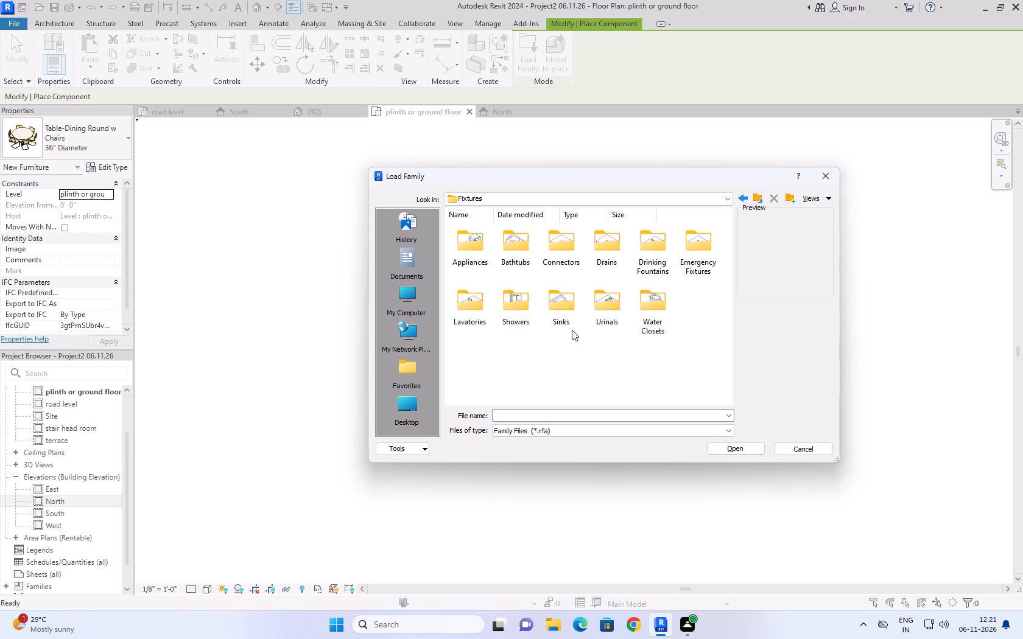
pyautogui.doubleClick(658, 315)
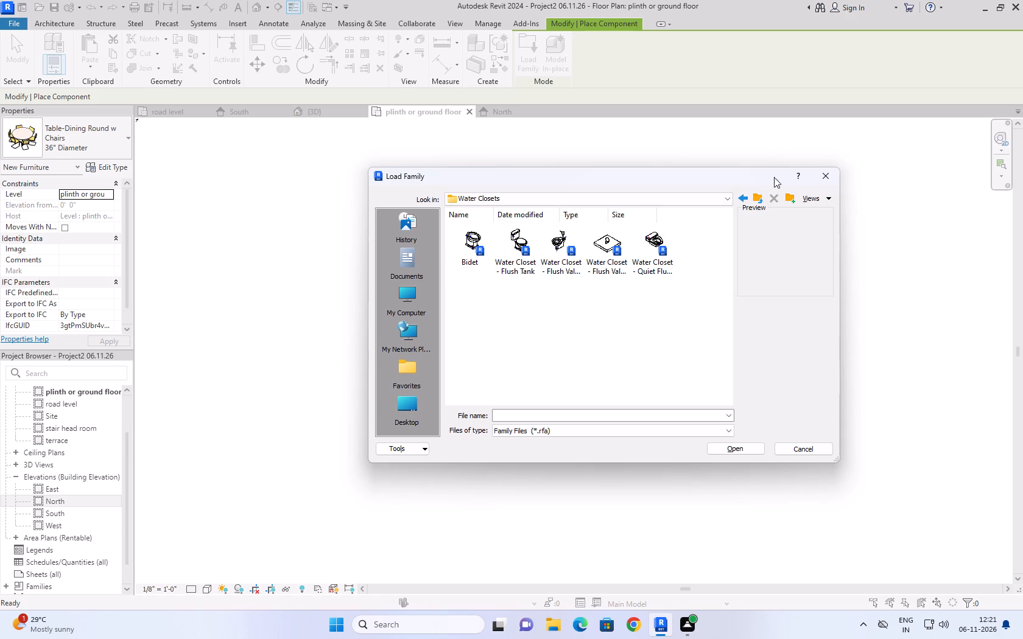
pyautogui.click(758, 194)
pyautogui.click(758, 194)
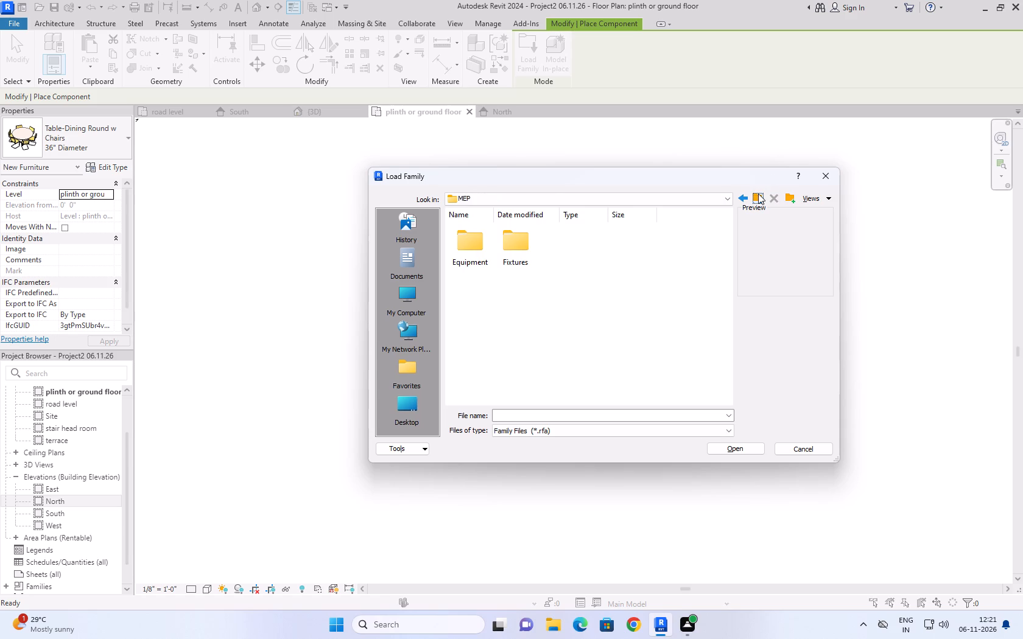
pyautogui.click(758, 194)
# Load the Toilet-Domestic-2D family from the Water Closets folder of the Architectural plumbing library.
pyautogui.doubleClick(487, 254)
pyautogui.doubleClick(520, 239)
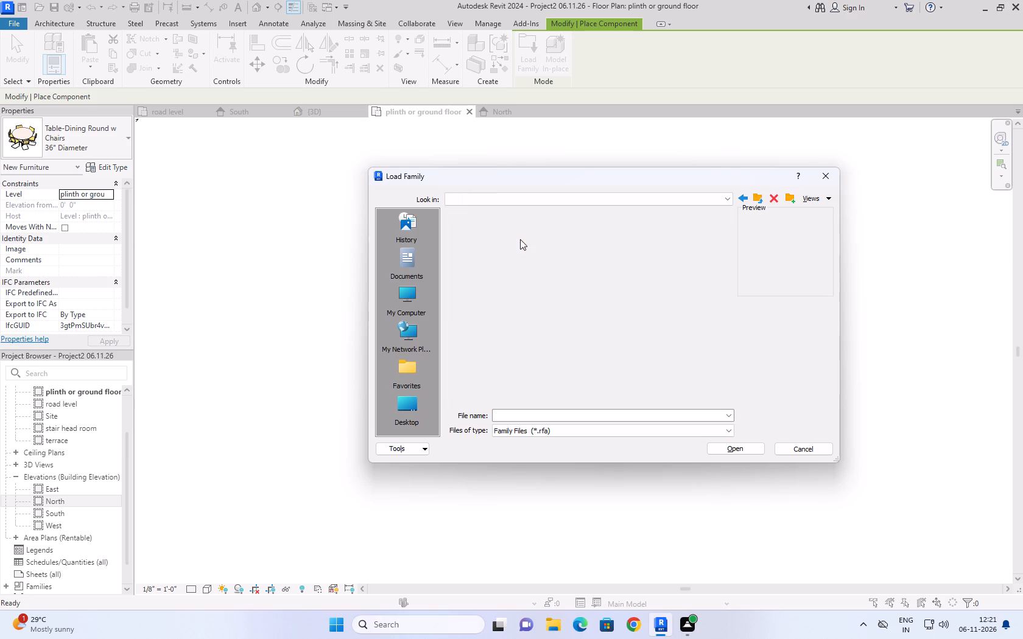
pyautogui.doubleClick(472, 304)
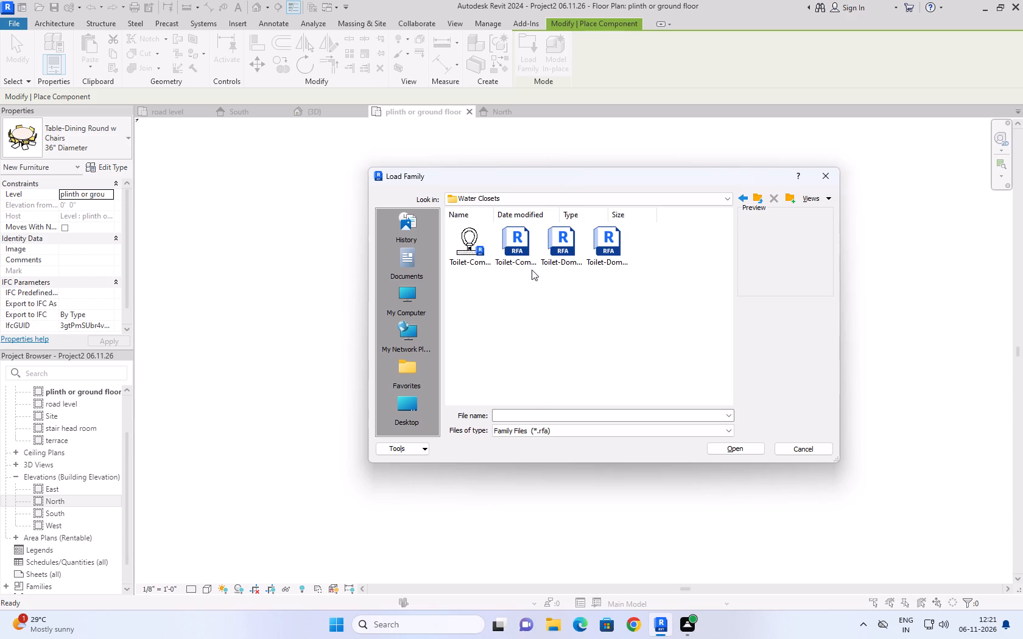
pyautogui.click(571, 244)
pyautogui.click(749, 449)
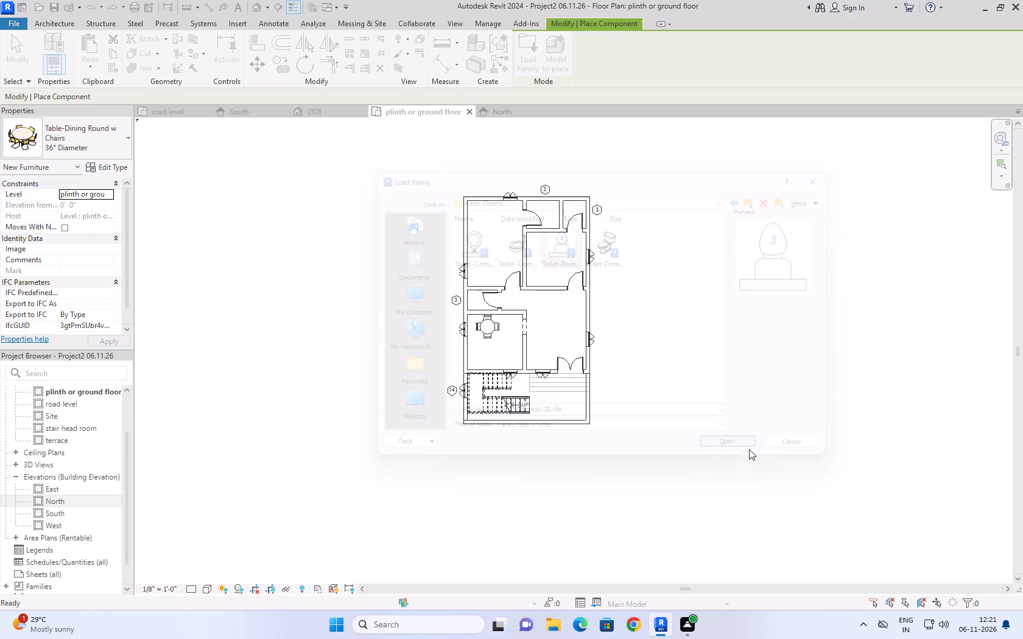
# Place two Toilet-Domestic-2D fixtures back to back on the wall between the two north toilets, one facing into each room.
pyautogui.scroll(3, 544, 223)
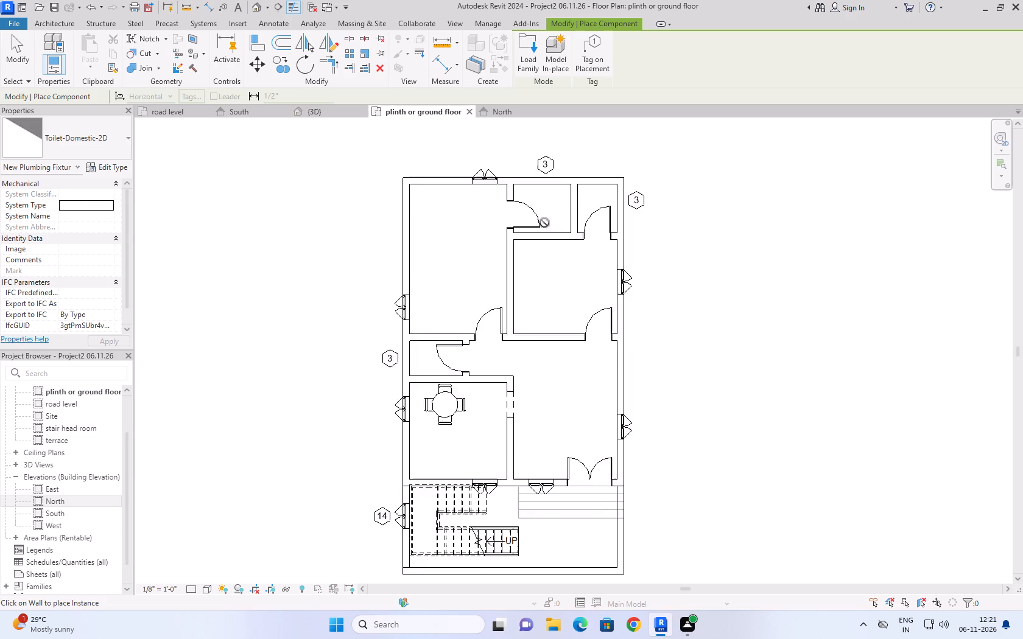
pyautogui.scroll(5, 544, 223)
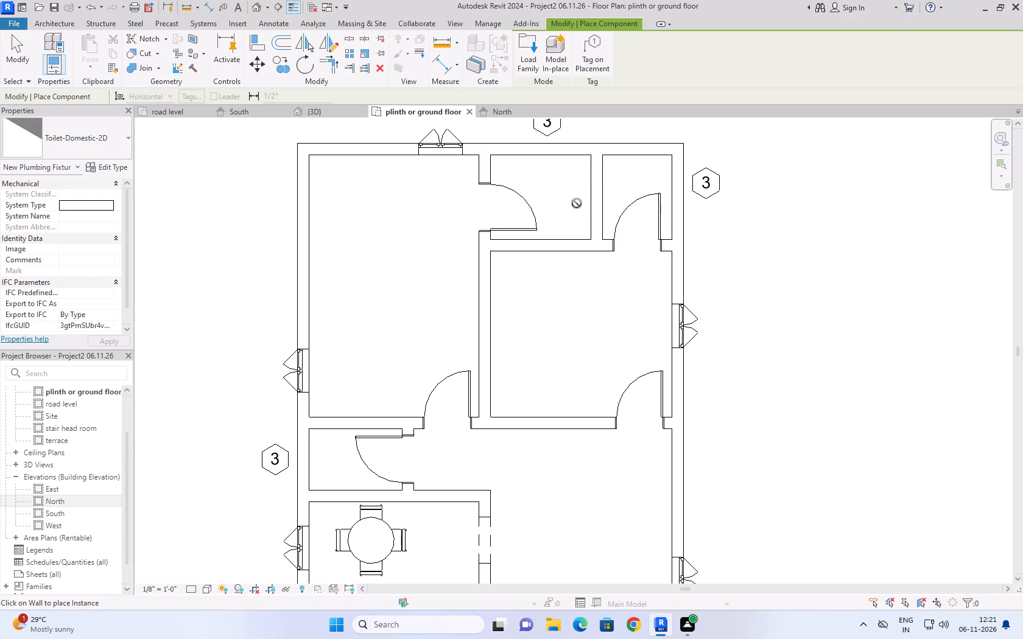
pyautogui.scroll(-4, 563, 242)
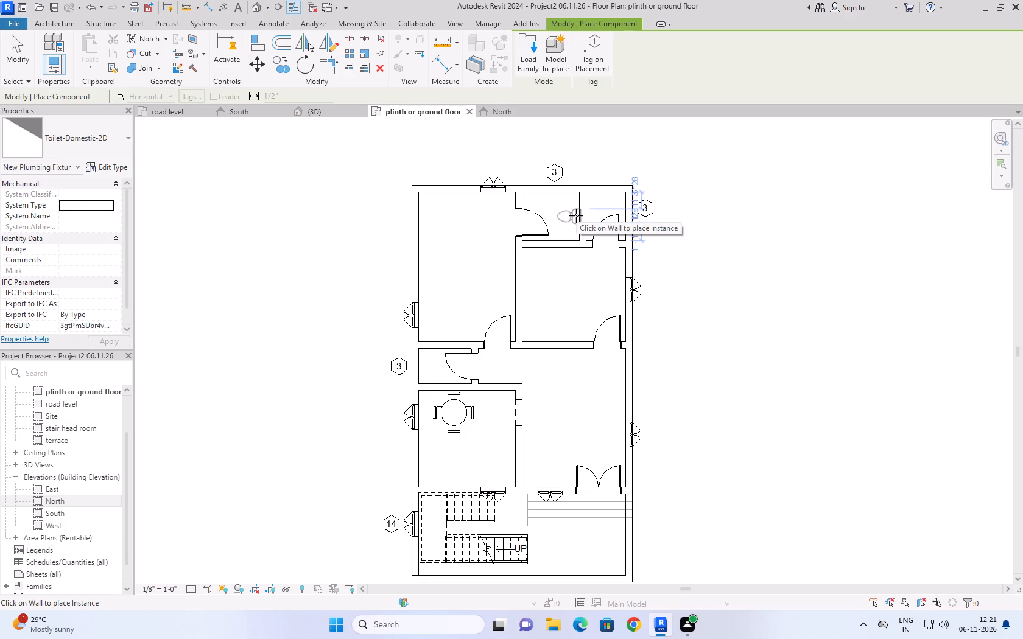
pyautogui.click(576, 215)
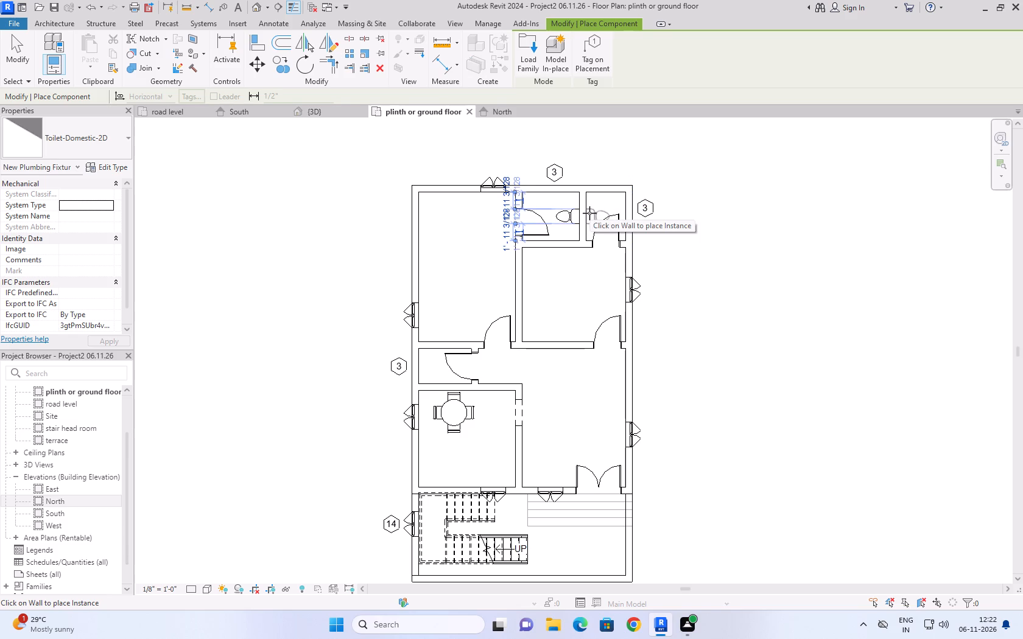
pyautogui.click(589, 213)
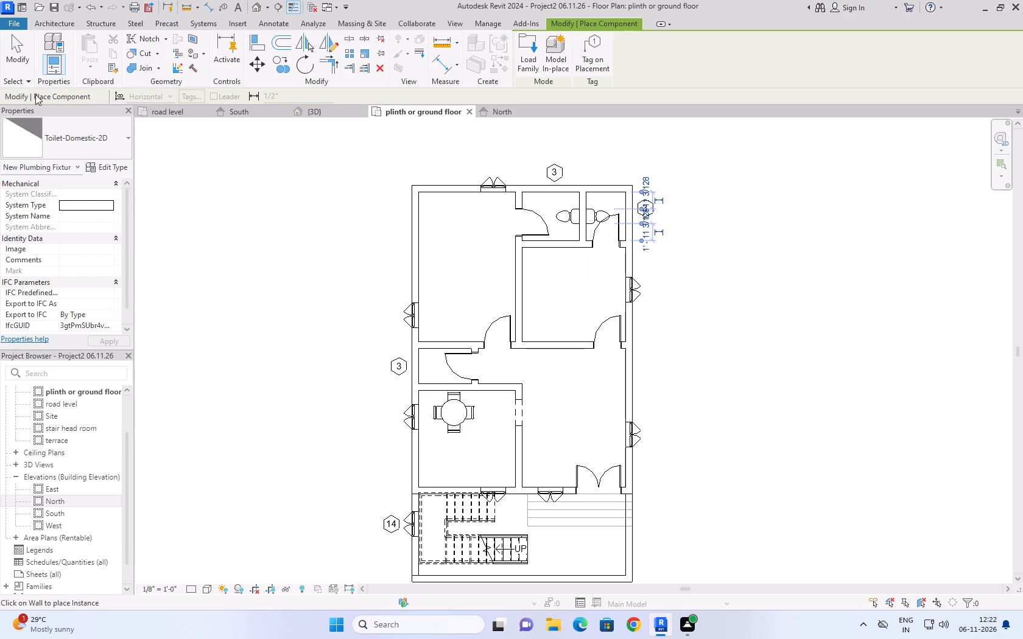
pyautogui.click(11, 43)
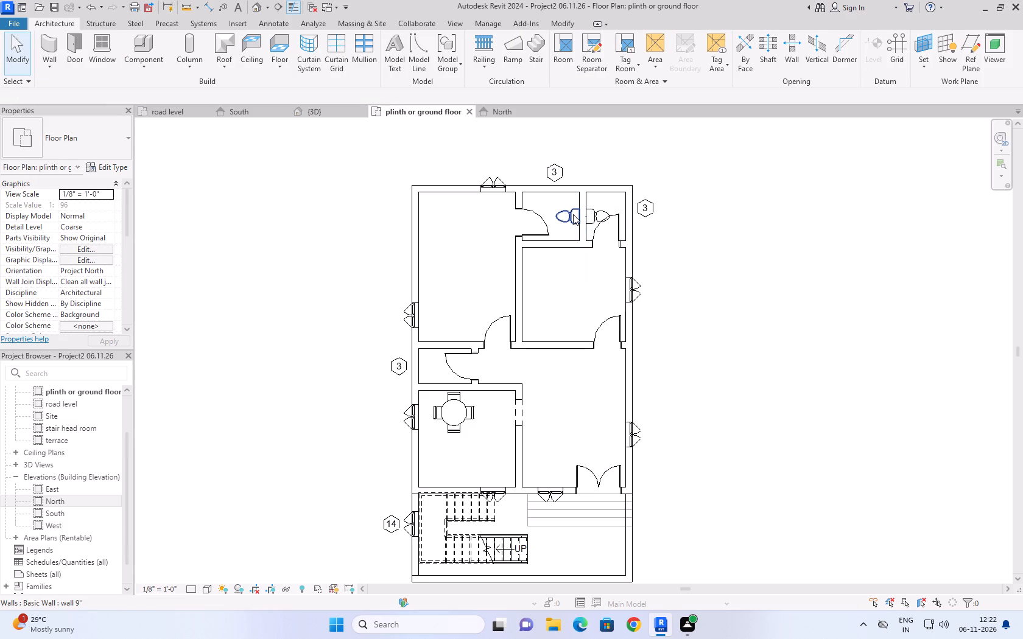
# Nudge both toilet fixtures about 9 inches north along their shared wall.
pyautogui.click(573, 214)
pyautogui.press('Up')
pyautogui.press('Up')
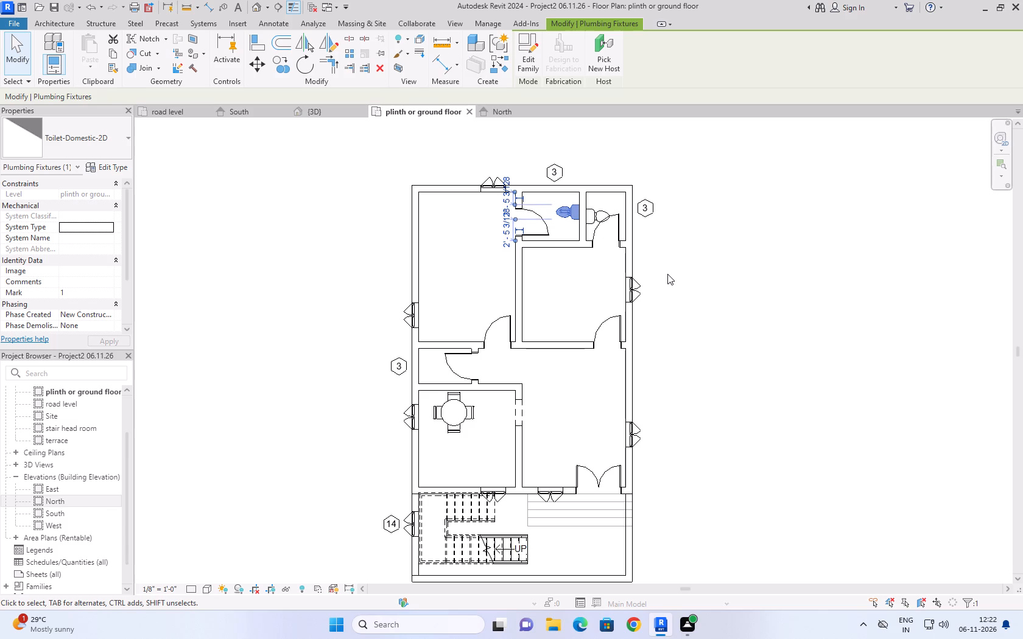
pyautogui.press('Up')
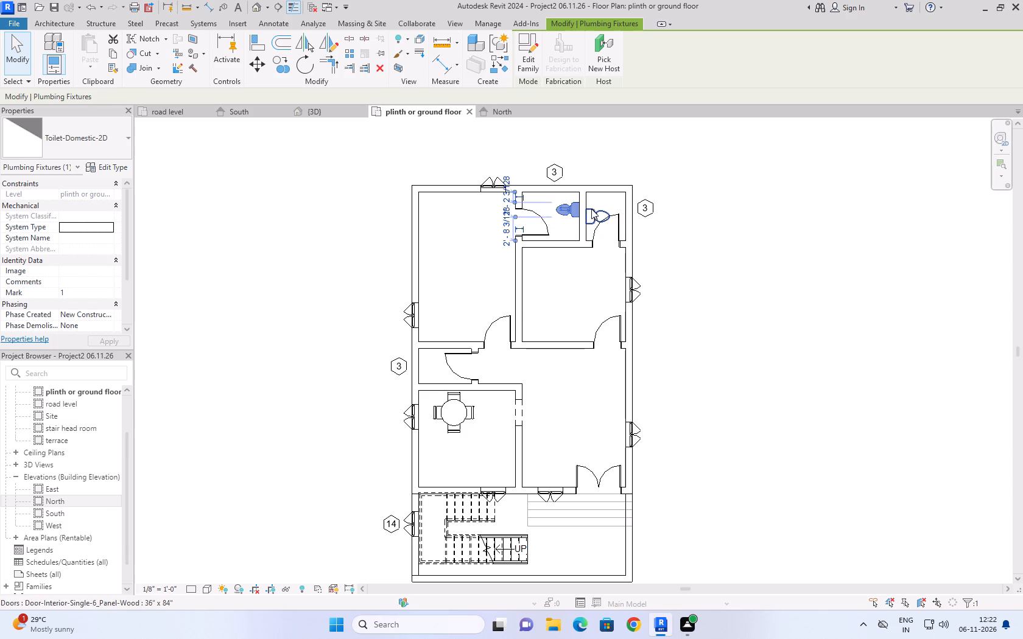
pyautogui.click(591, 208)
pyautogui.press('Up')
pyautogui.press('Up')
pyautogui.press('Up')
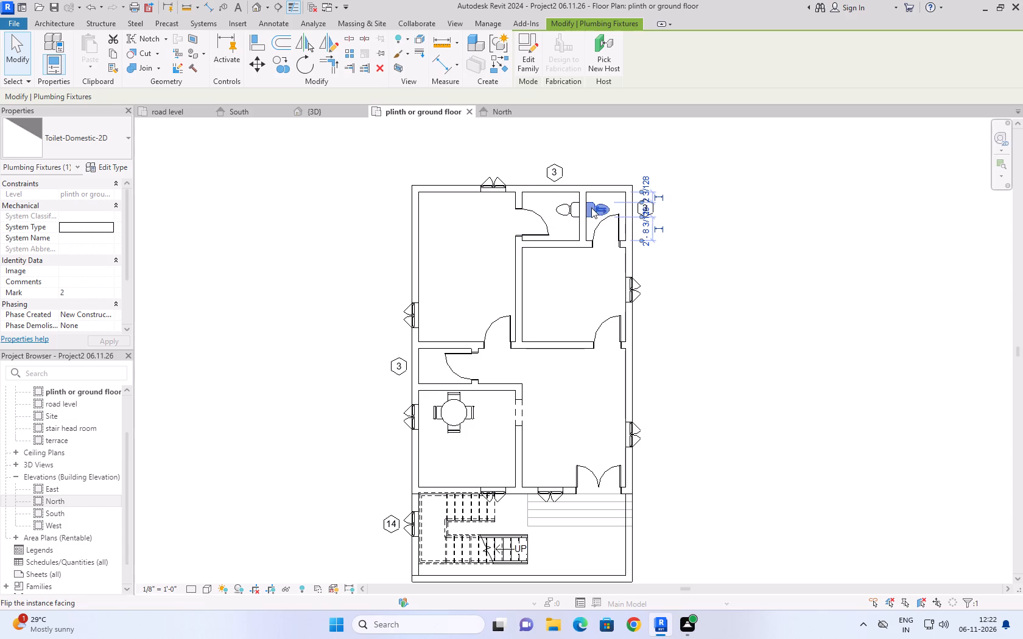
pyautogui.click(742, 265)
# Open the road level floor plan and examine the reference floor plan image beside the modelled house.
pyautogui.scroll(-14, 855, 231)
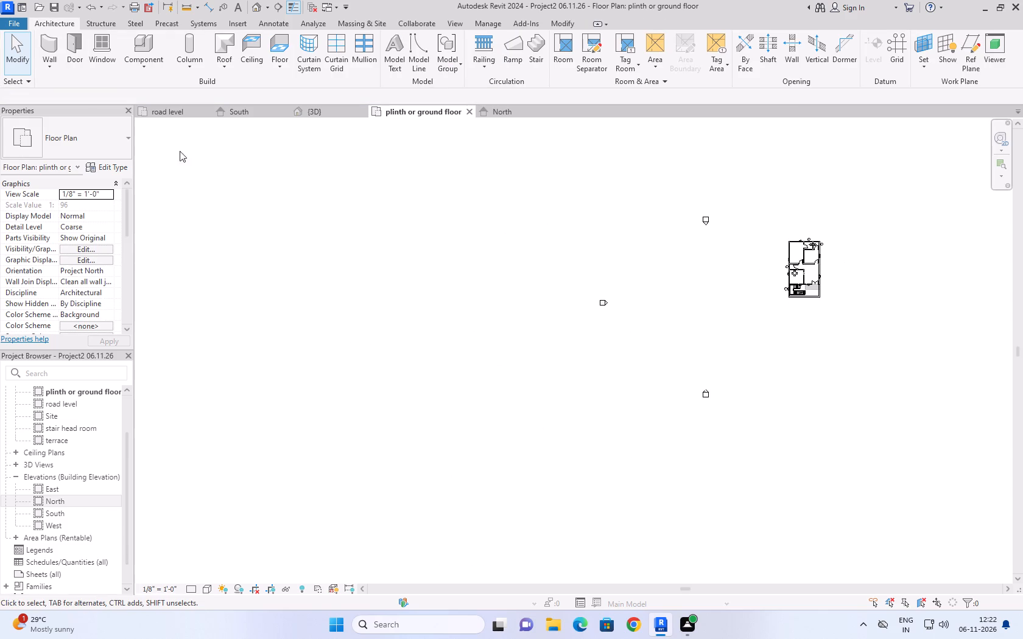
pyautogui.click(176, 117)
pyautogui.scroll(-5, 421, 226)
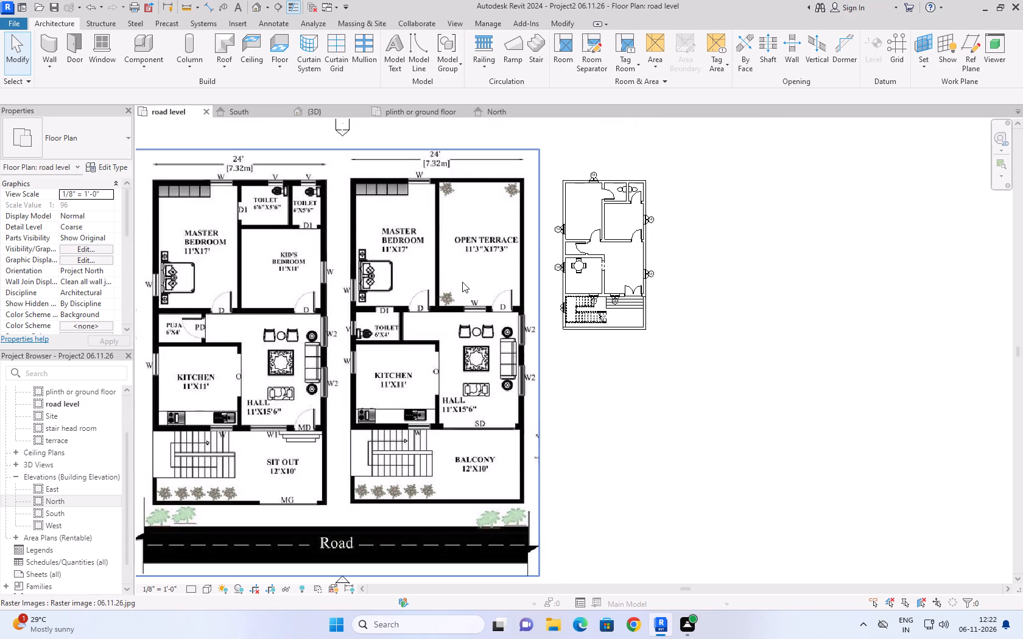
pyautogui.scroll(-3, 463, 283)
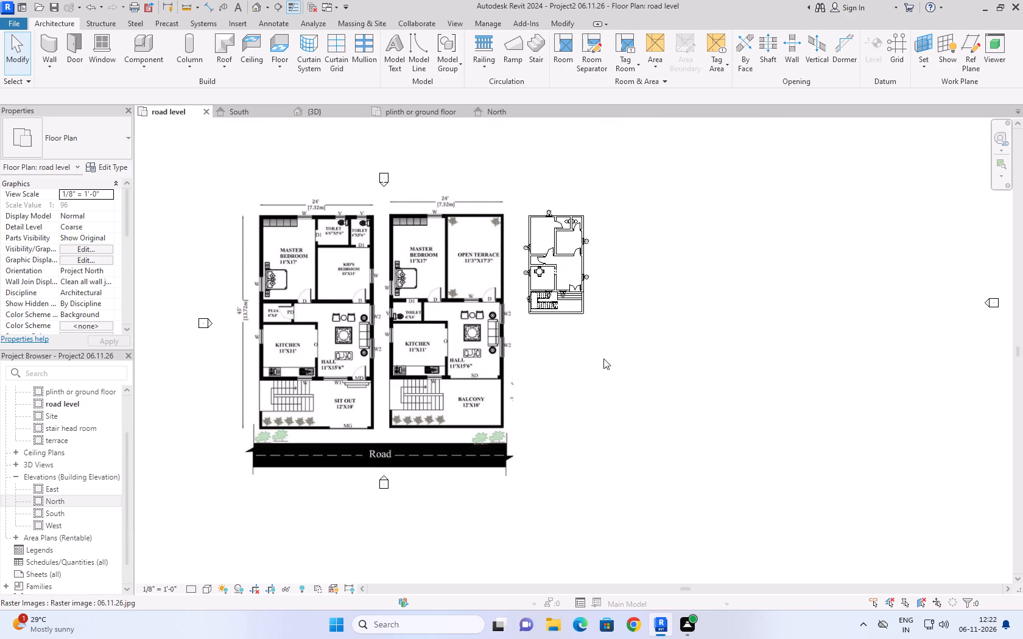
# Compare the reference floor plan with the modelled house on the road level, and return to the plinth or ground floor plan.
pyautogui.scroll(4, 415, 220)
pyautogui.scroll(3, 596, 216)
pyautogui.scroll(1, 630, 254)
pyautogui.scroll(-4, 600, 284)
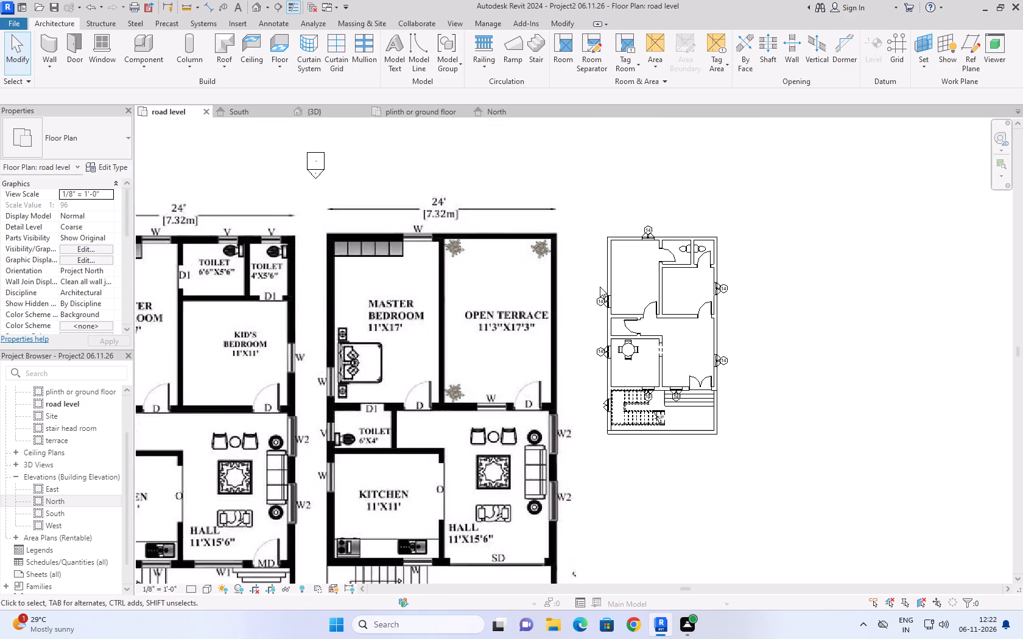
pyautogui.scroll(4, 731, 295)
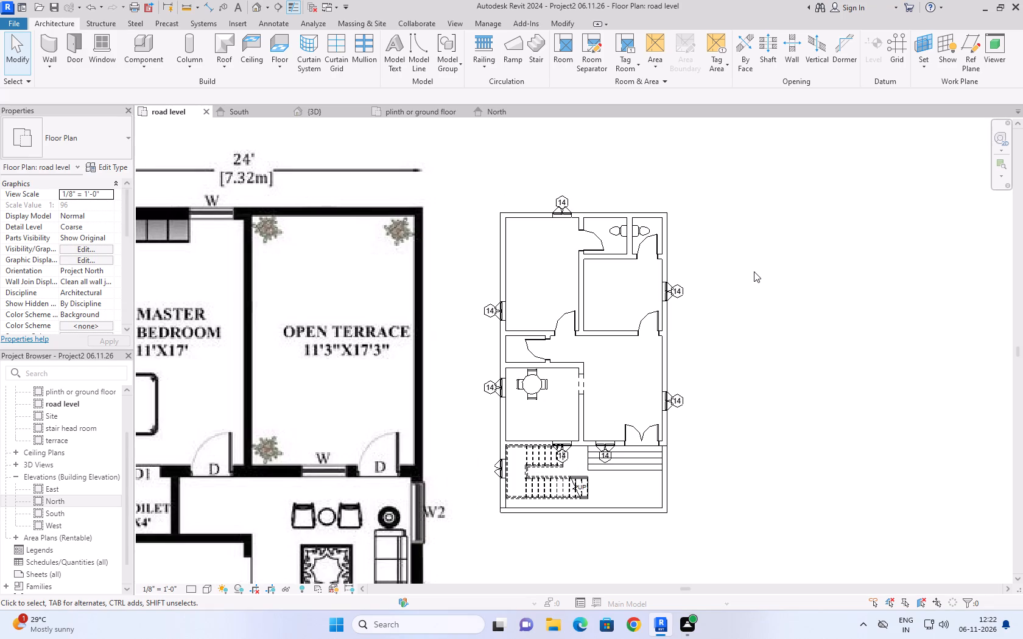
pyautogui.click(706, 313)
pyautogui.click(407, 120)
pyautogui.click(407, 113)
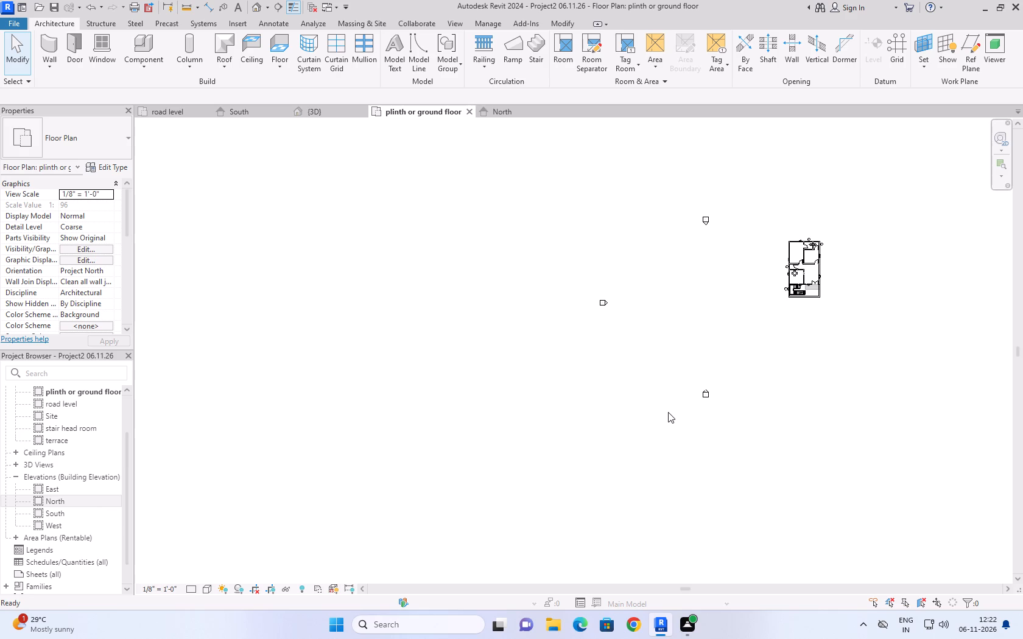
pyautogui.scroll(8, 849, 225)
pyautogui.scroll(4, 796, 258)
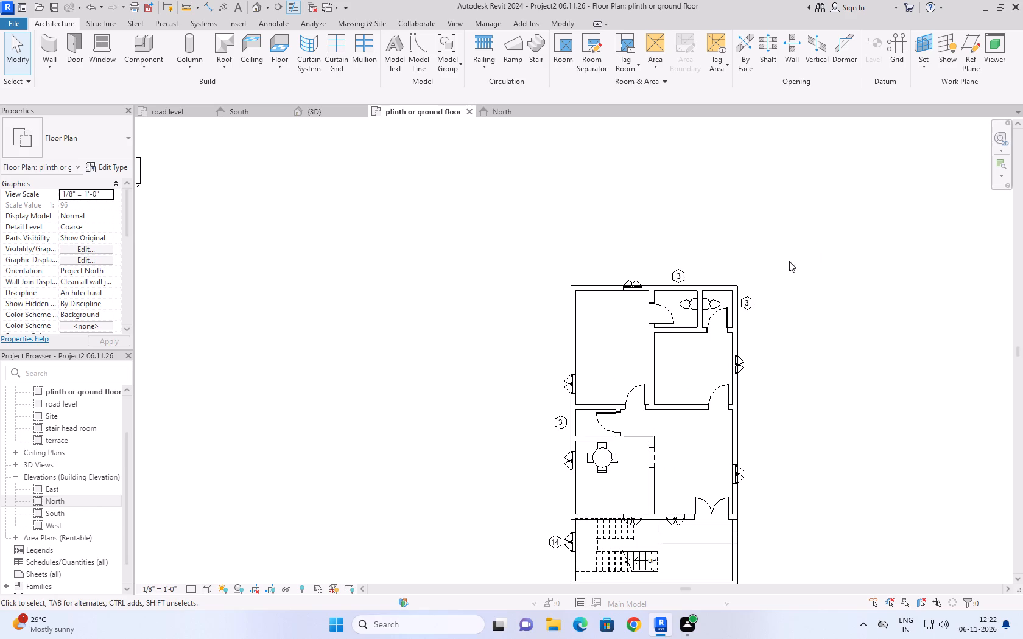
pyautogui.click(451, 237)
# Load the Sink Kitchen-Island family from the Sinks folder of the plumbing fixtures library.
pyautogui.click(139, 70)
pyautogui.click(152, 85)
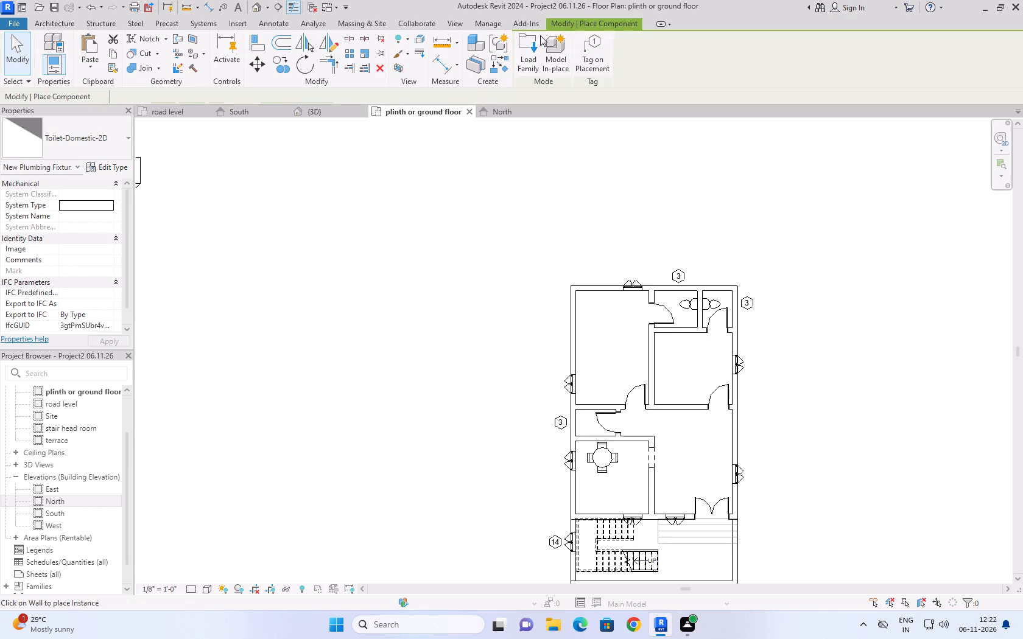
pyautogui.click(535, 44)
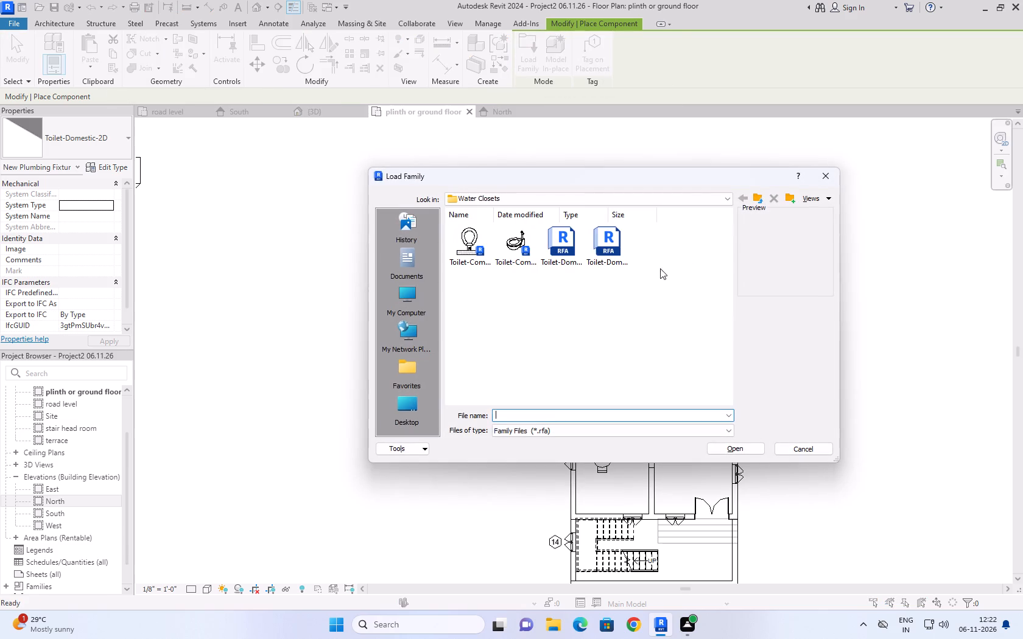
pyautogui.click(761, 196)
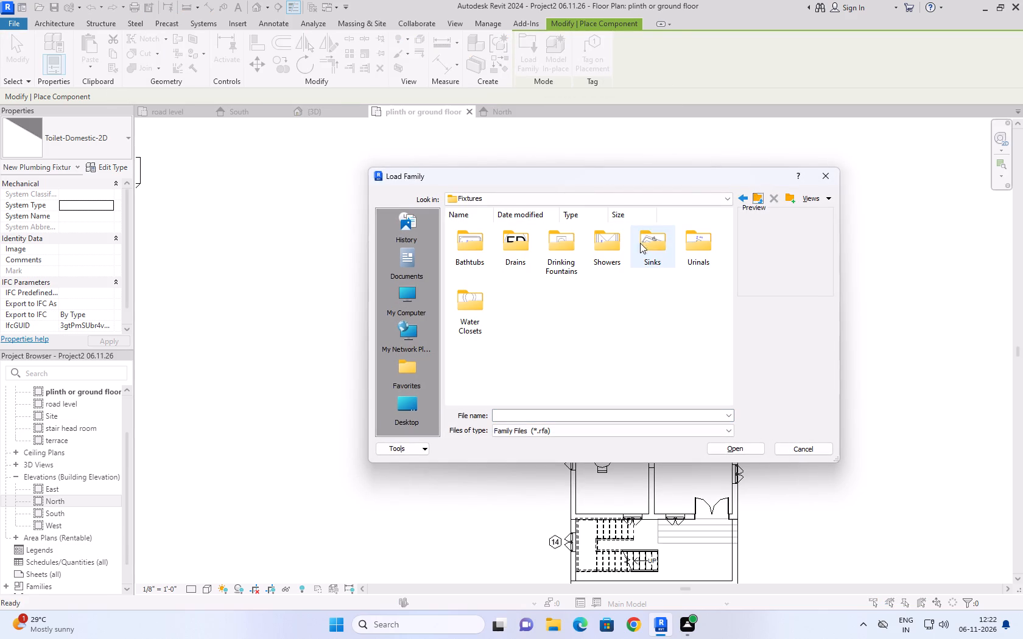
pyautogui.doubleClick(662, 247)
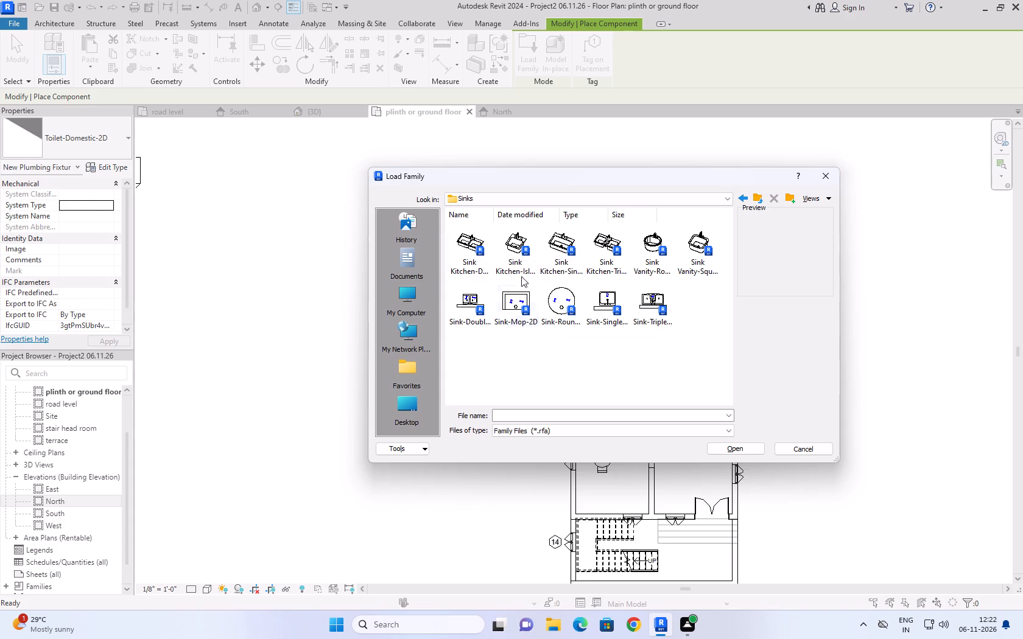
pyautogui.click(516, 254)
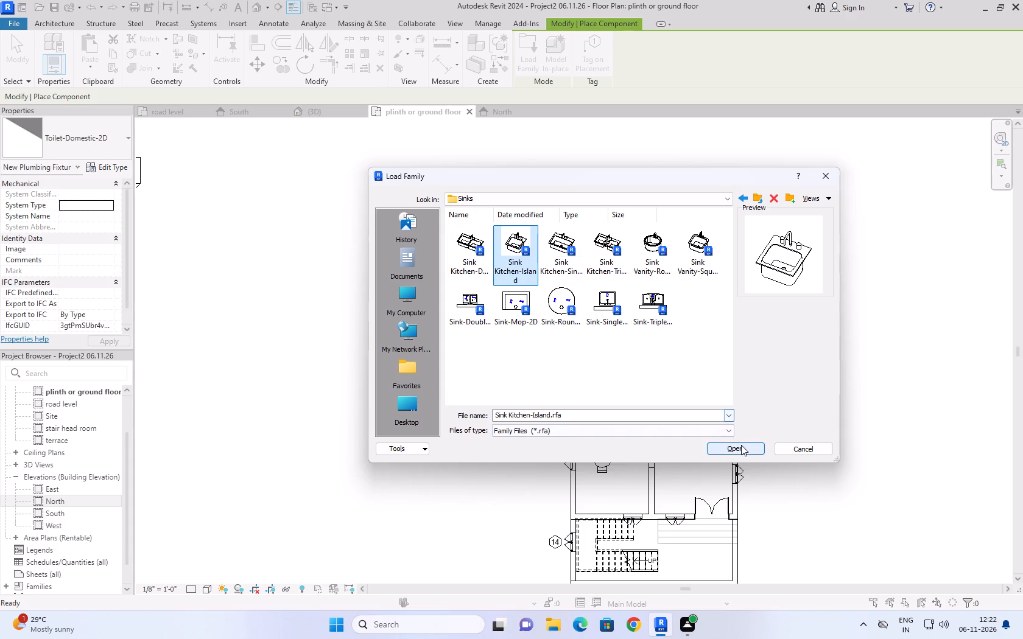
pyautogui.click(741, 445)
# Place an 18" x 18" Sink Kitchen-Island in the northwest corner of the wider north toilet and one in the northeast corner of the narrower toilet.
pyautogui.scroll(5, 677, 296)
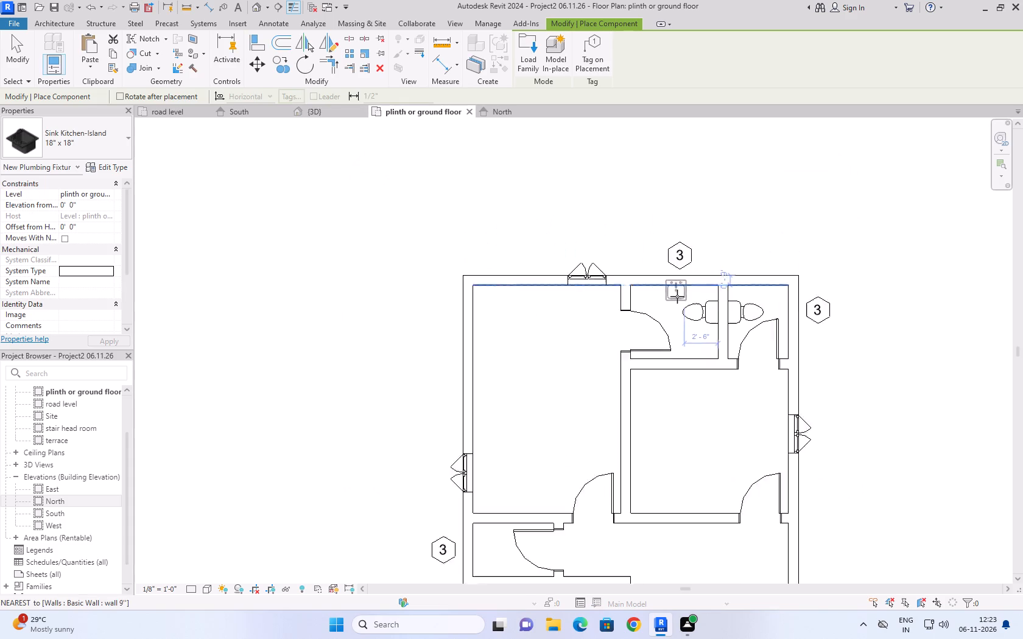
pyautogui.scroll(5, 677, 296)
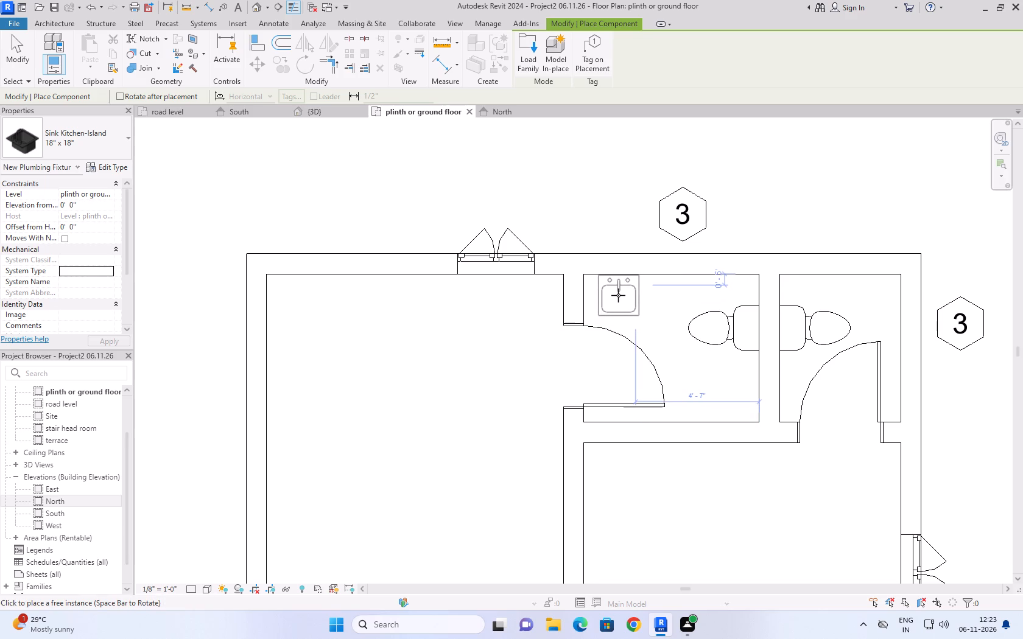
pyautogui.click(618, 295)
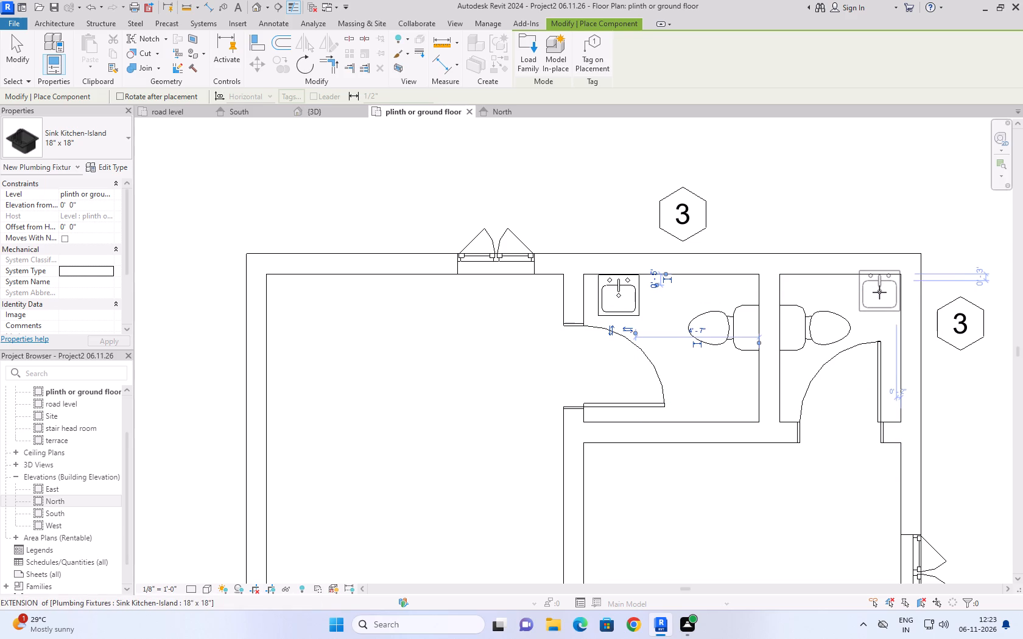
pyautogui.click(879, 294)
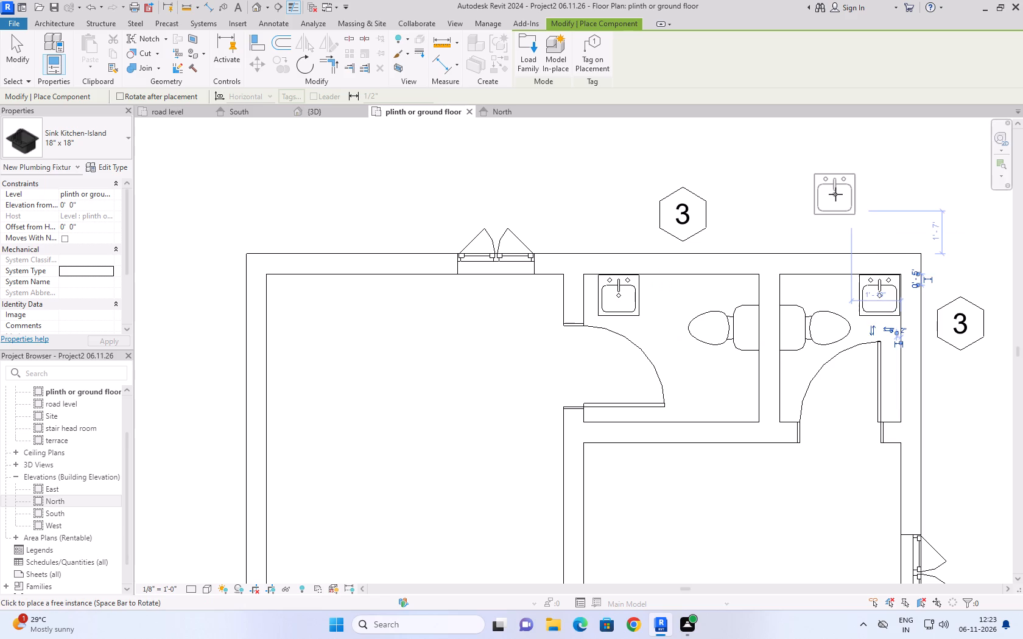
pyautogui.click(502, 108)
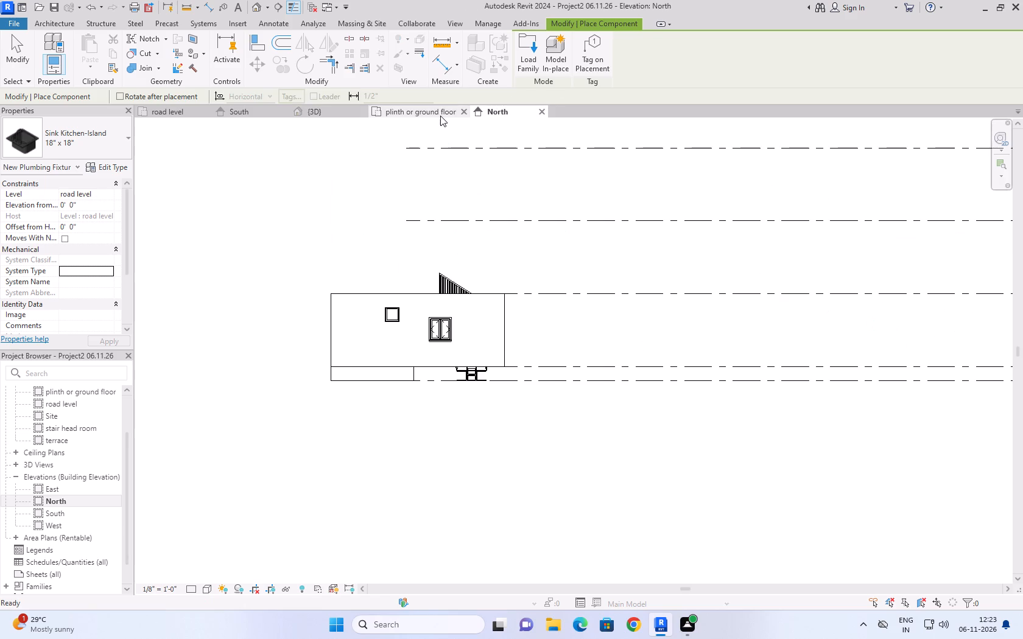
pyautogui.click(437, 116)
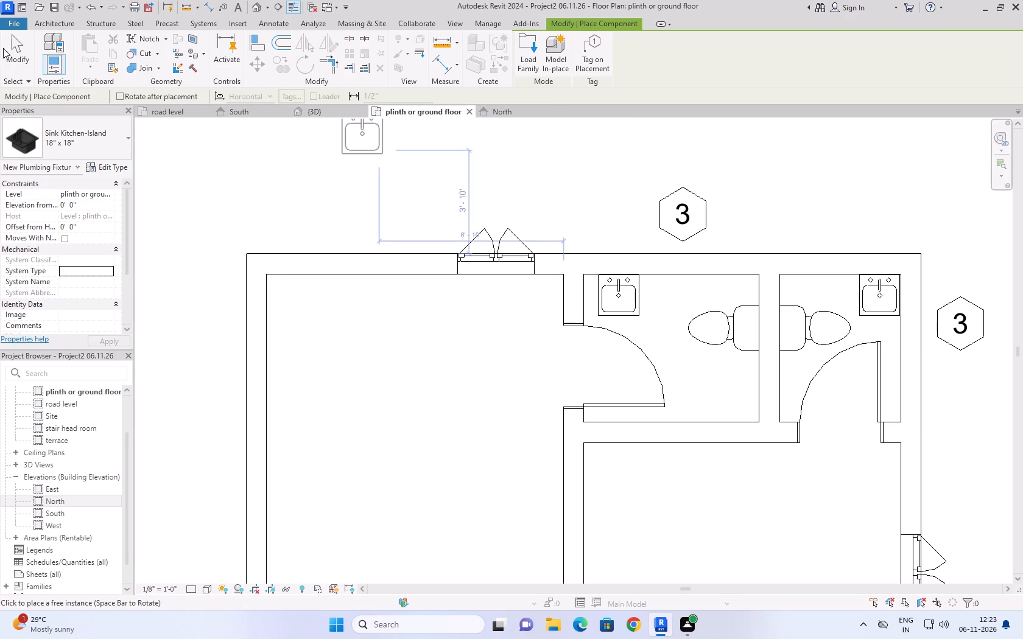
pyautogui.click(12, 44)
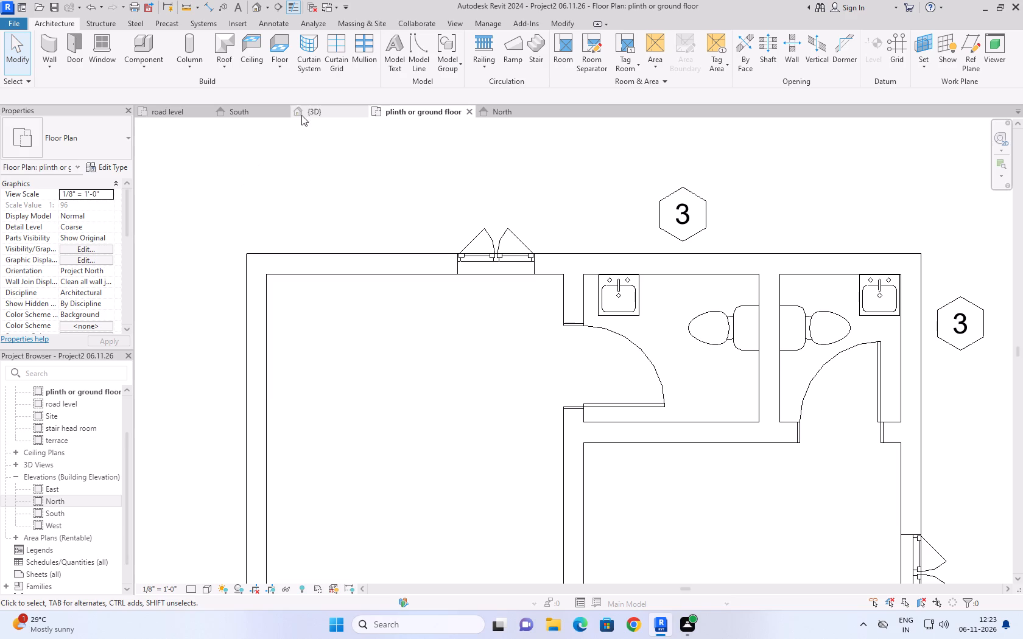
# Examine the north toilet rooms from several sides in the 3D view, and return to the plinth or ground floor plan.
pyautogui.click(303, 114)
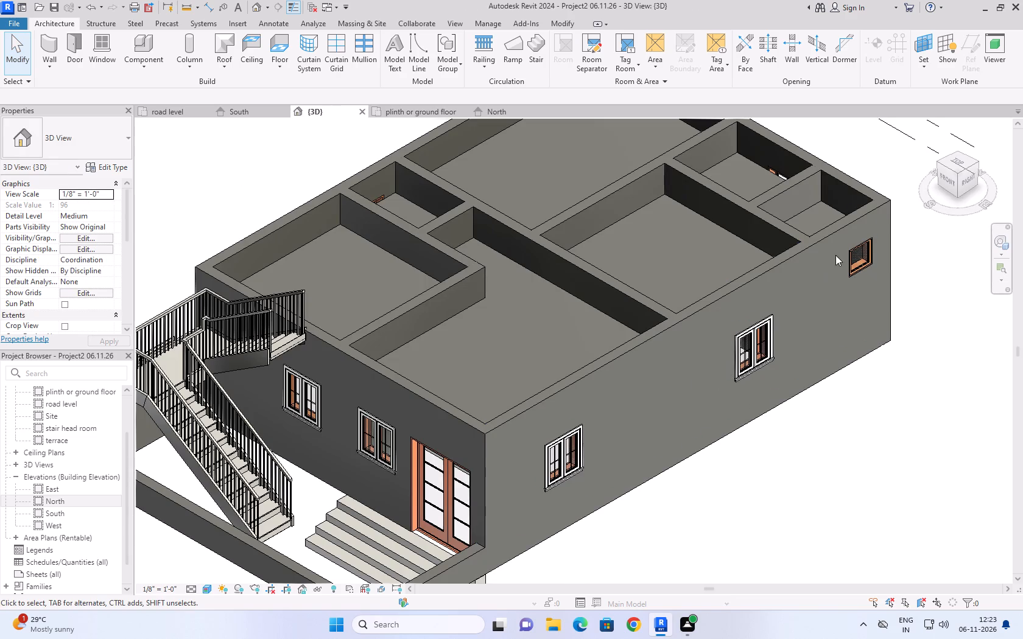
pyautogui.keyDown('shift'); pyautogui.moveTo(865, 150); pyautogui.dragTo(844, 227, button='middle'); pyautogui.keyUp('shift')
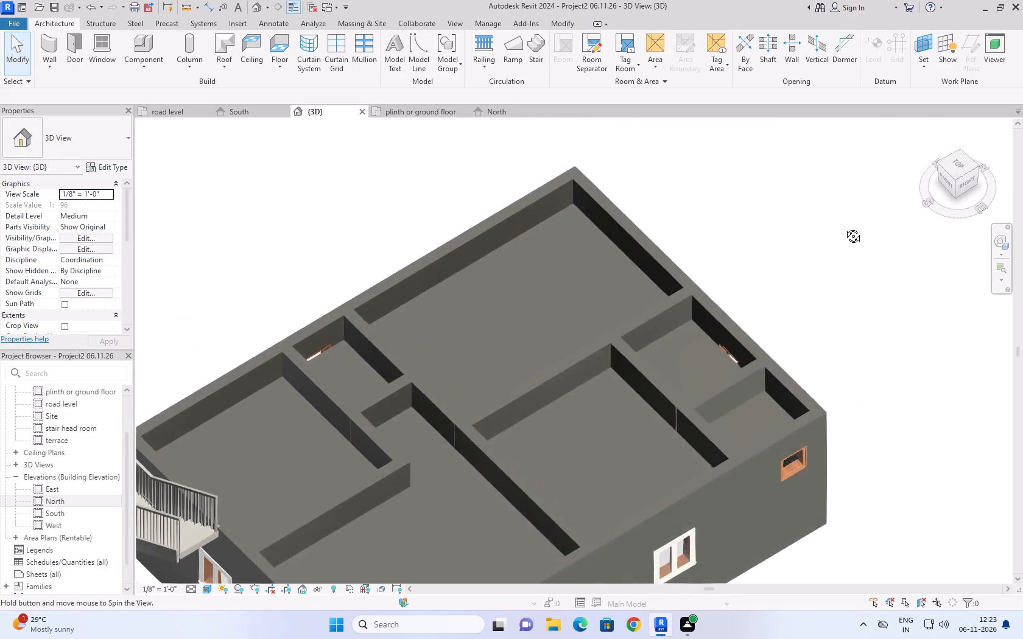
pyautogui.keyDown('shift'); pyautogui.moveTo(844, 227); pyautogui.dragTo(835, 244, button='middle'); pyautogui.keyUp('shift')
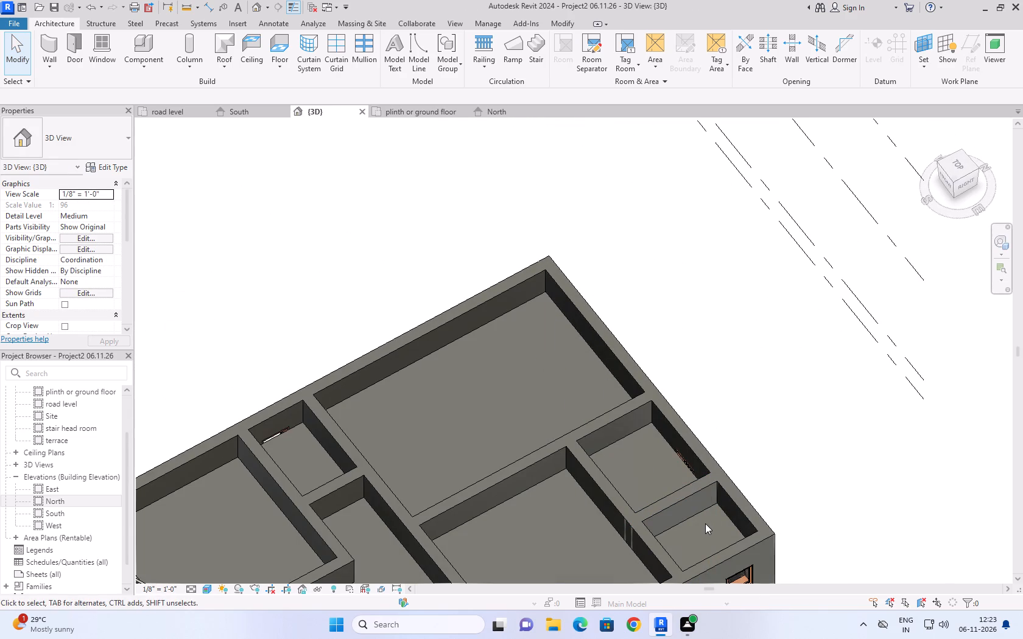
pyautogui.click(656, 430)
pyautogui.keyDown('shift'); pyautogui.moveTo(656, 430); pyautogui.dragTo(670, 508, button='middle'); pyautogui.keyUp('shift')
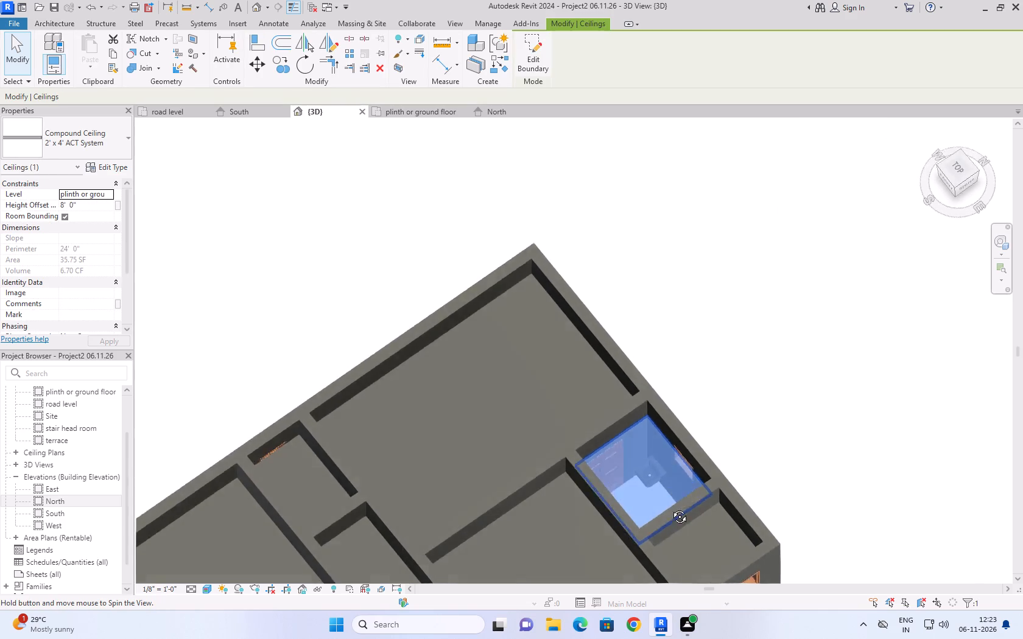
pyautogui.keyDown('shift'); pyautogui.moveTo(670, 508); pyautogui.dragTo(891, 470, button='middle'); pyautogui.keyUp('shift')
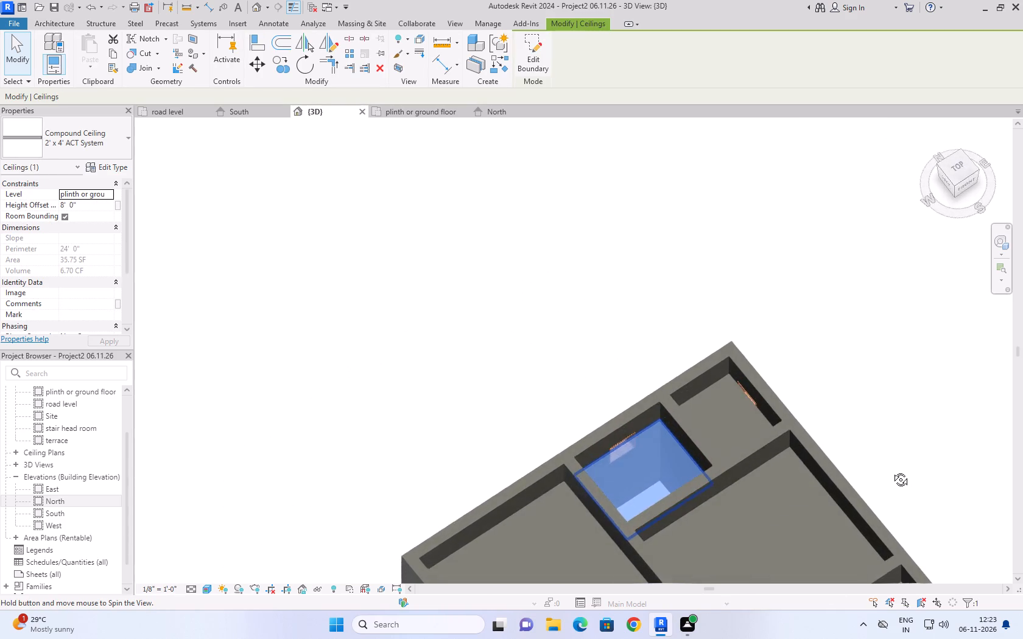
pyautogui.keyDown('shift'); pyautogui.moveTo(891, 470); pyautogui.dragTo(822, 529, button='middle'); pyautogui.keyUp('shift')
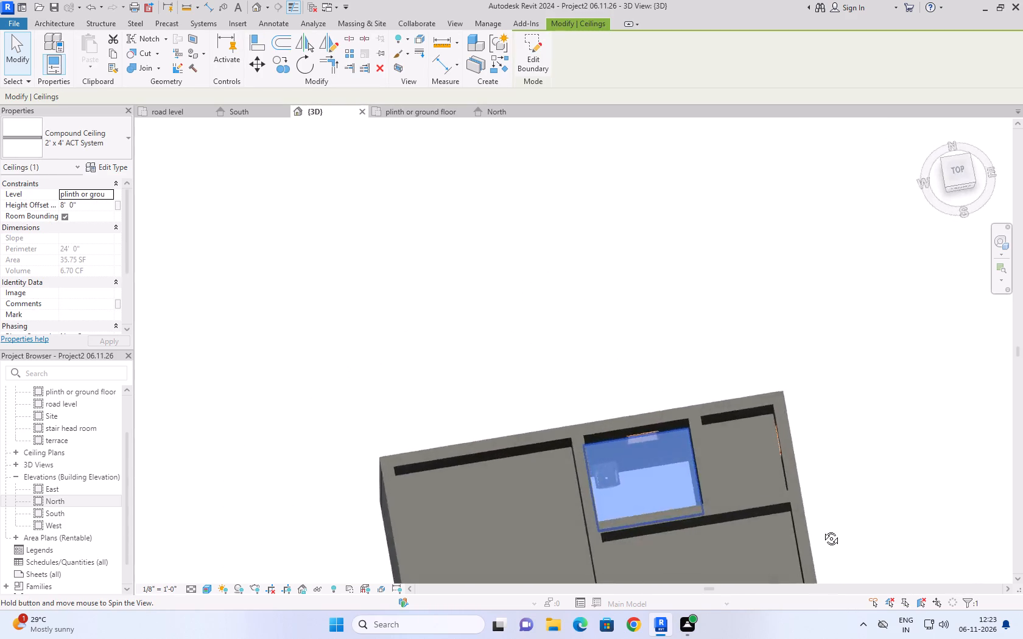
pyautogui.keyDown('shift'); pyautogui.moveTo(822, 529); pyautogui.dragTo(314, 507, button='middle'); pyautogui.keyUp('shift')
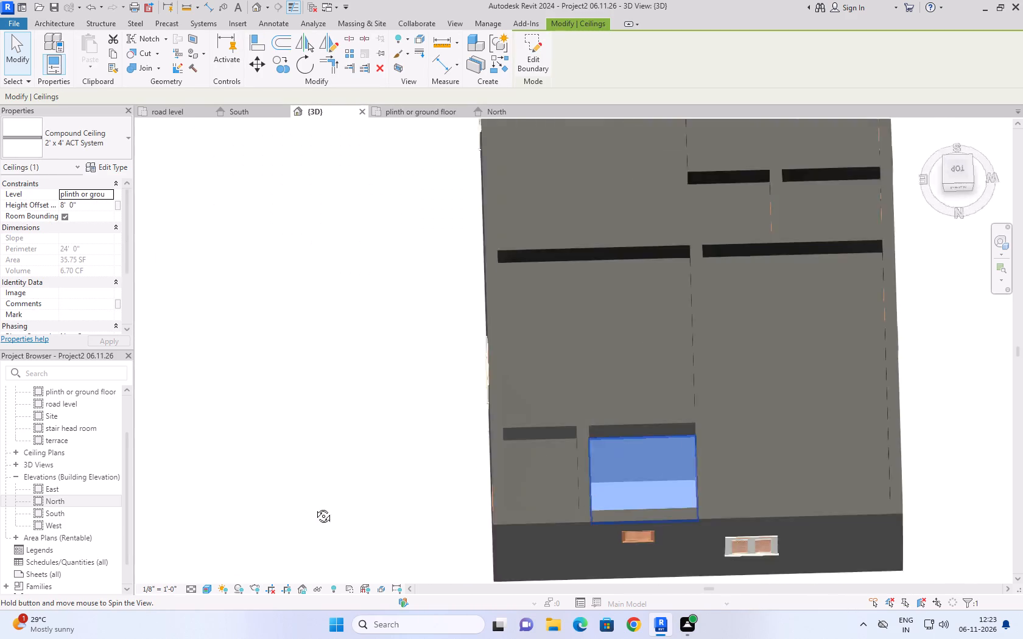
pyautogui.keyDown('shift'); pyautogui.moveTo(314, 507); pyautogui.dragTo(248, 531, button='middle'); pyautogui.keyUp('shift')
pyautogui.keyDown('shift'); pyautogui.scroll(-1, 532, 567); pyautogui.keyUp('shift')
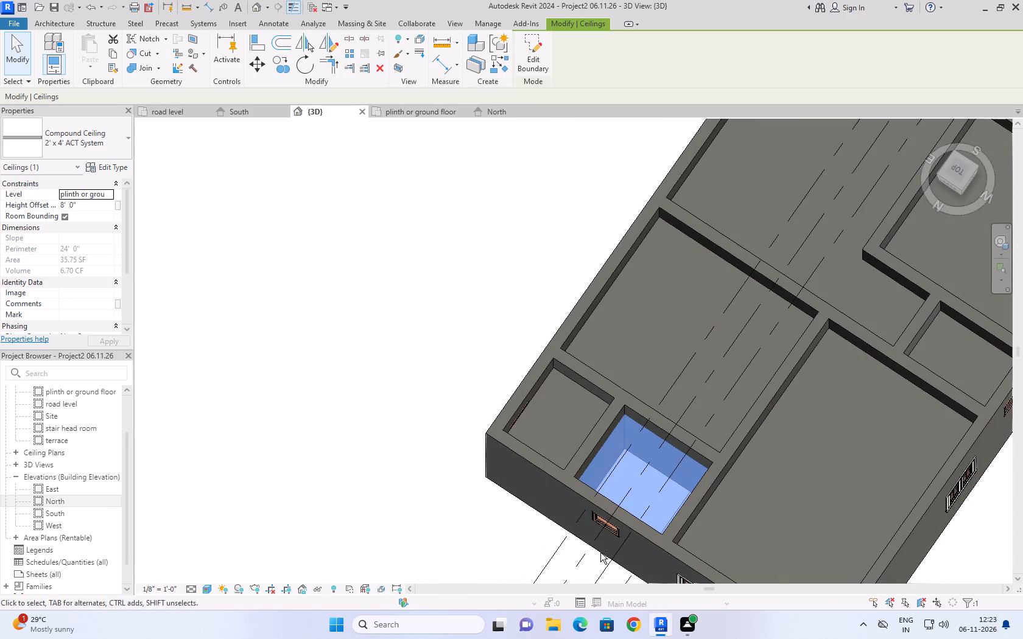
pyautogui.click(24, 46)
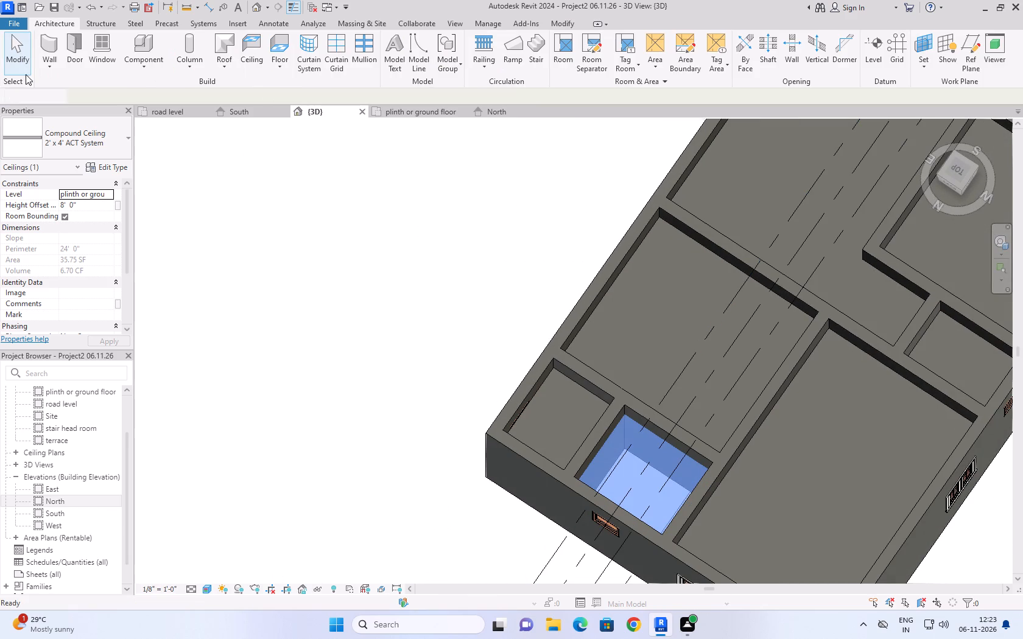
pyautogui.click(930, 129)
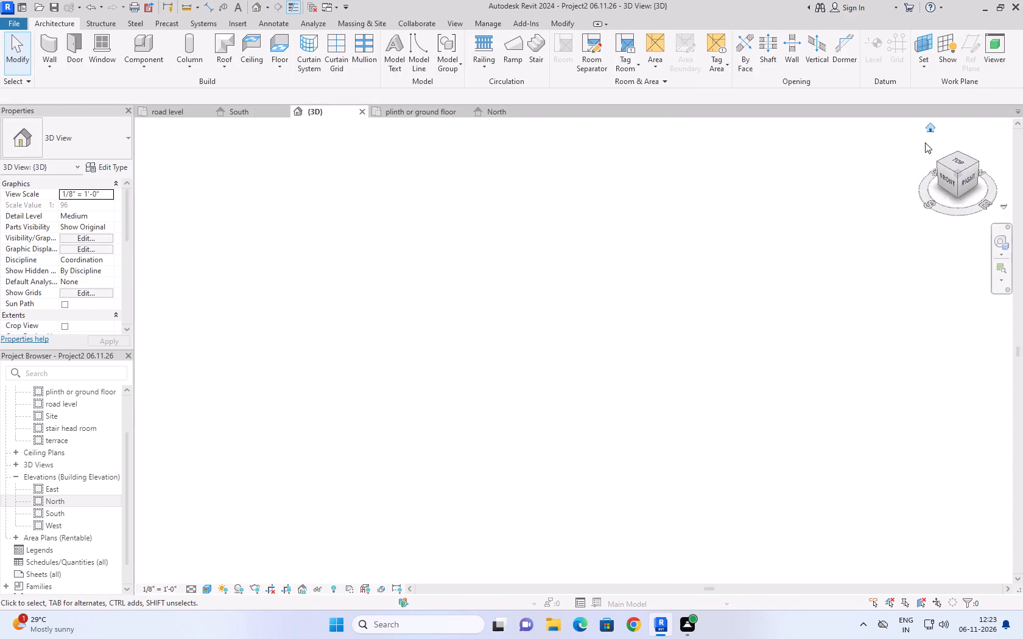
pyautogui.scroll(7, 814, 468)
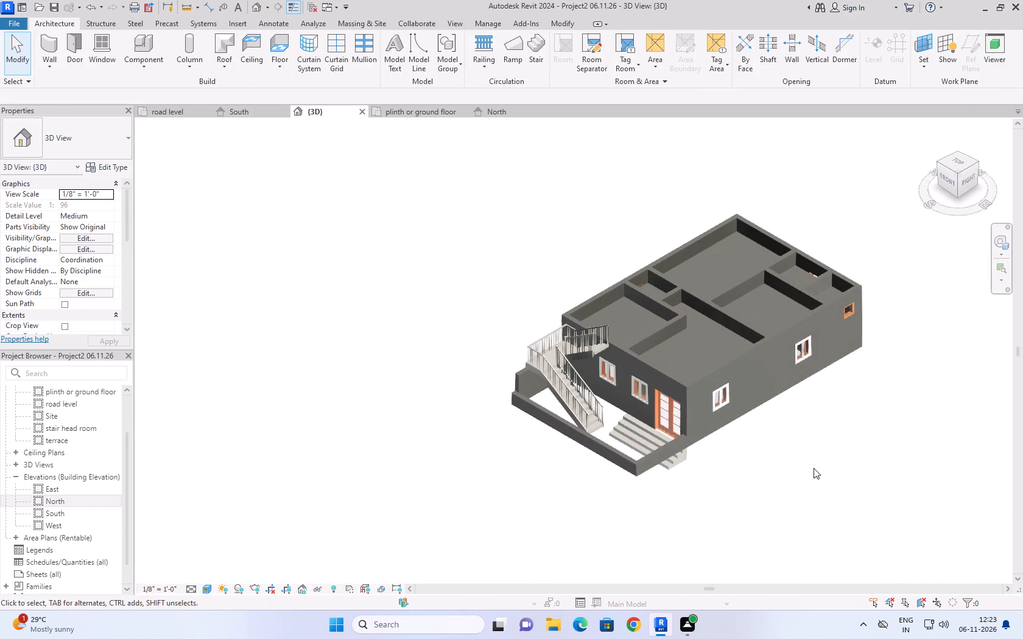
pyautogui.click(818, 464)
pyautogui.click(437, 110)
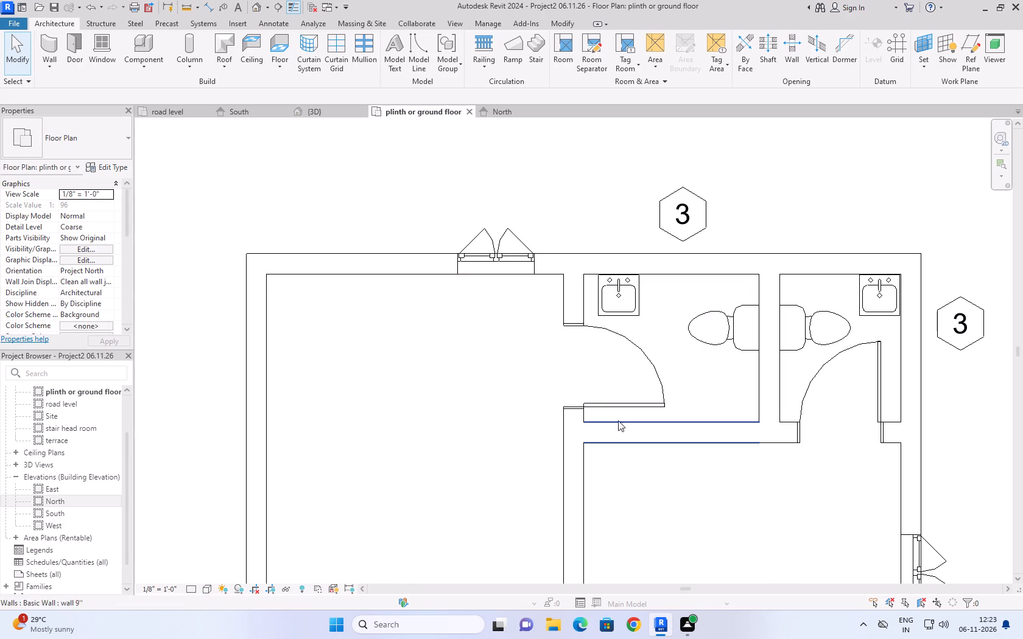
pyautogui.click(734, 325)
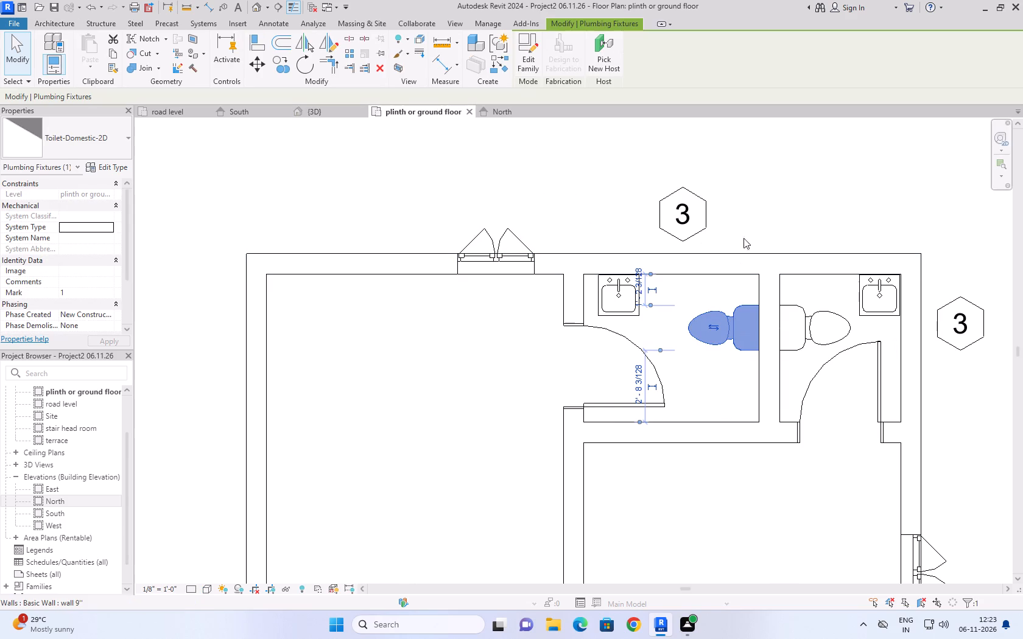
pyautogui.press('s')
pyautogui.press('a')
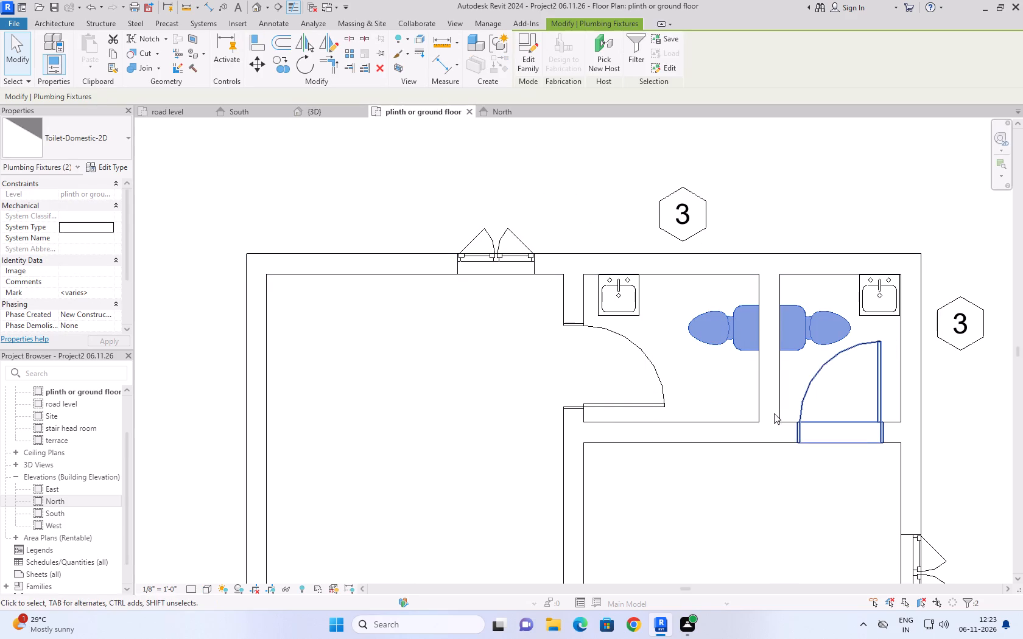
# Load the Toilet-Domestic-3D family from the Water Closets folder of the plumbing fixtures library.
pyautogui.click(68, 23)
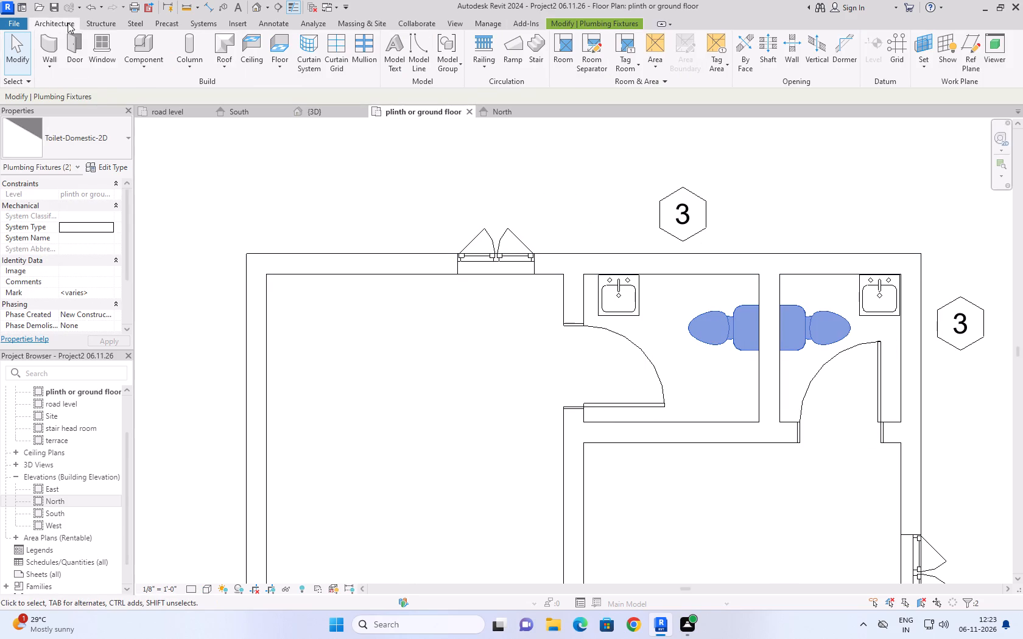
pyautogui.click(163, 70)
pyautogui.click(179, 95)
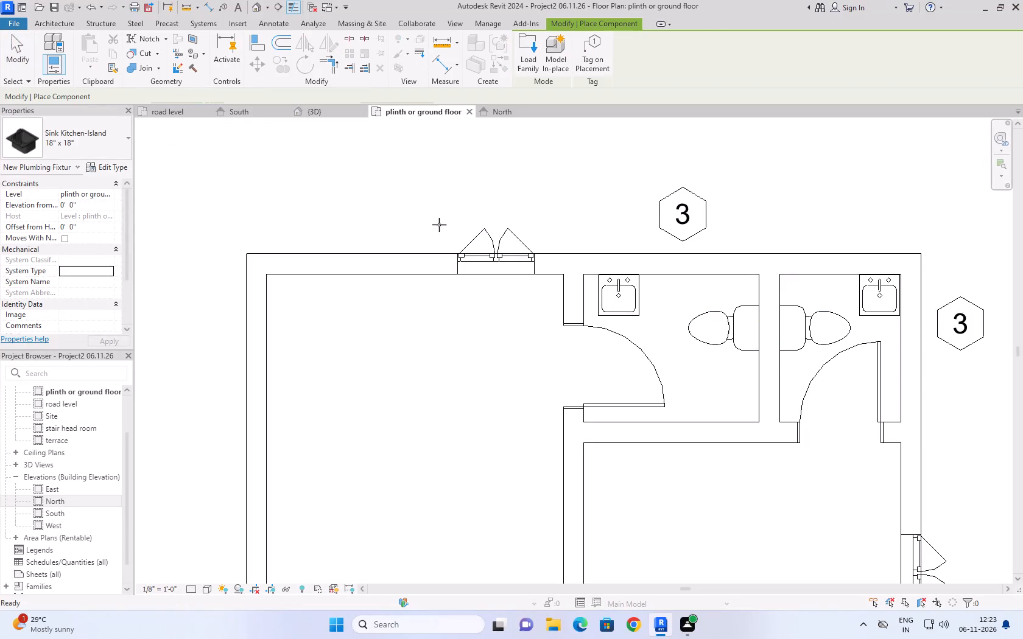
pyautogui.click(524, 51)
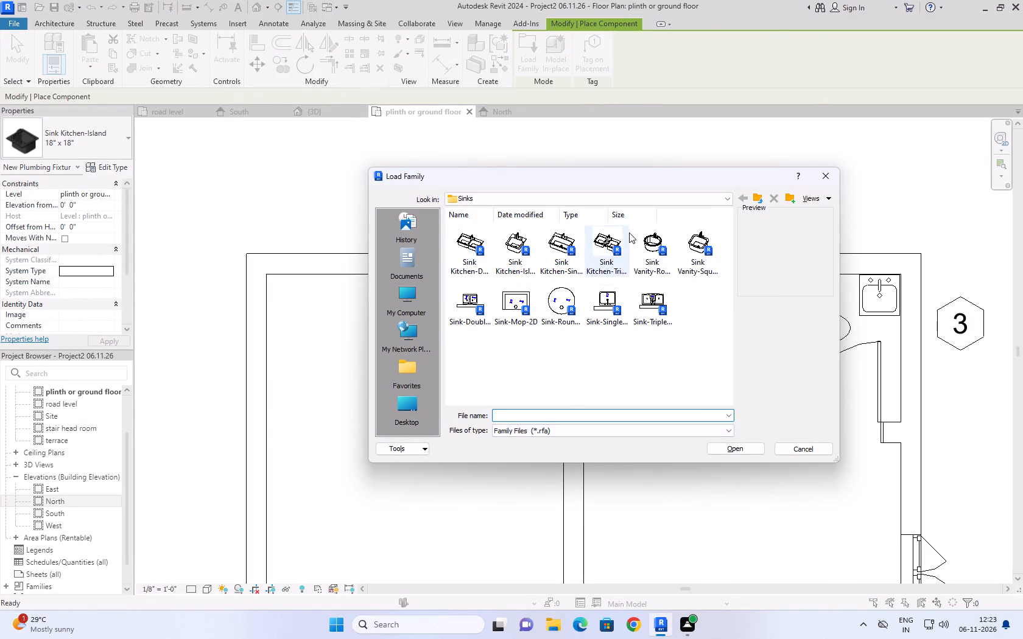
pyautogui.click(753, 204)
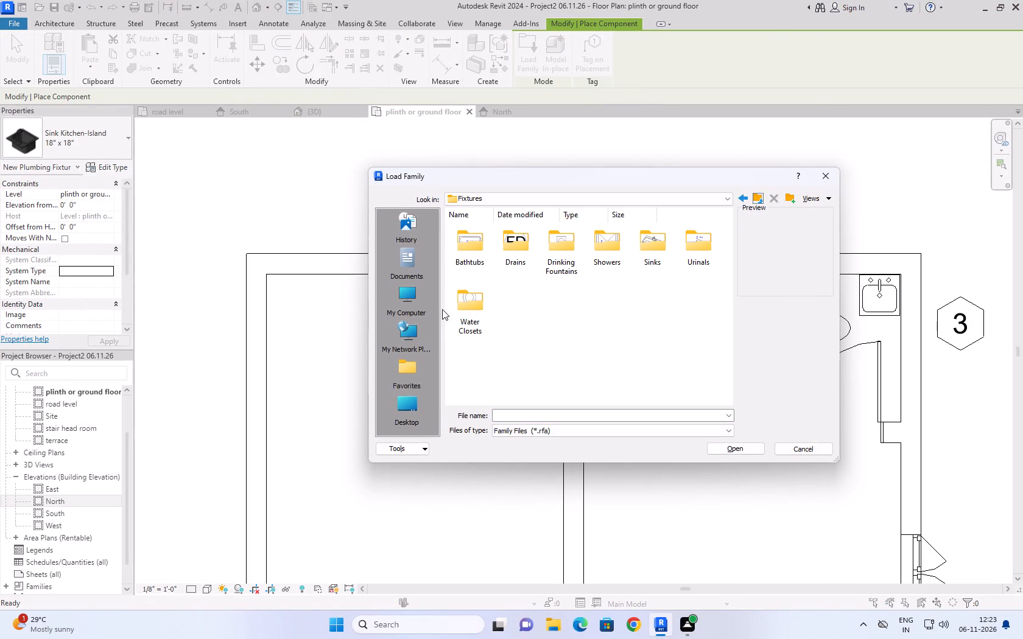
pyautogui.doubleClick(487, 298)
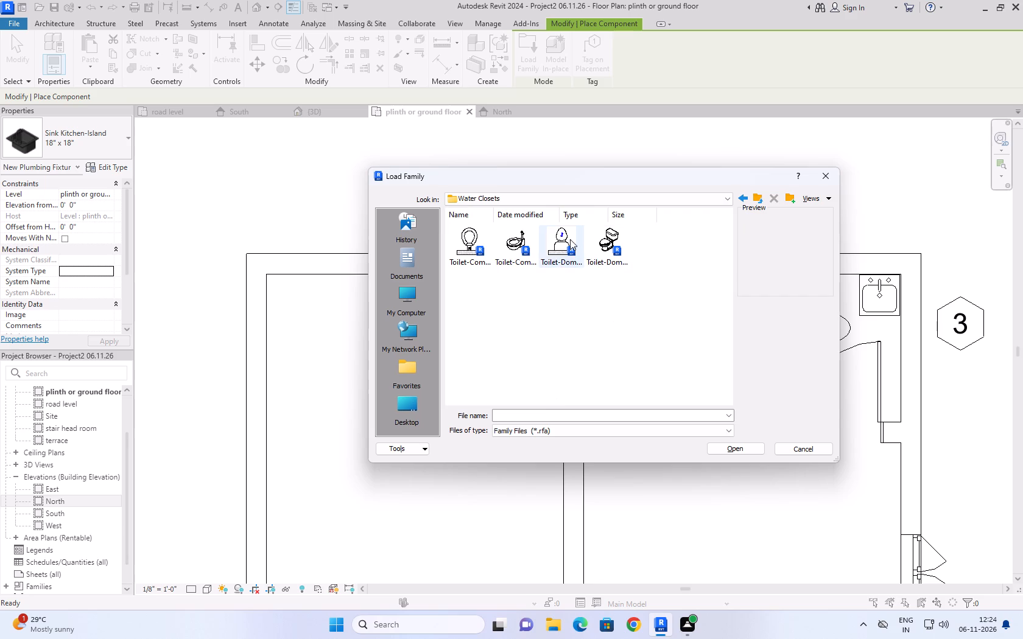
pyautogui.click(606, 243)
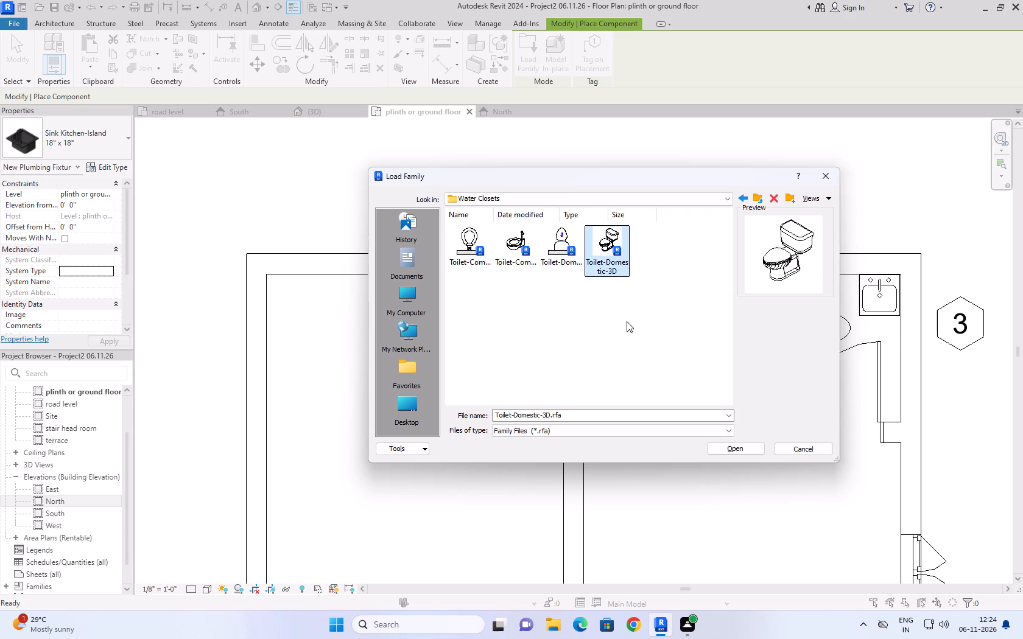
pyautogui.click(735, 449)
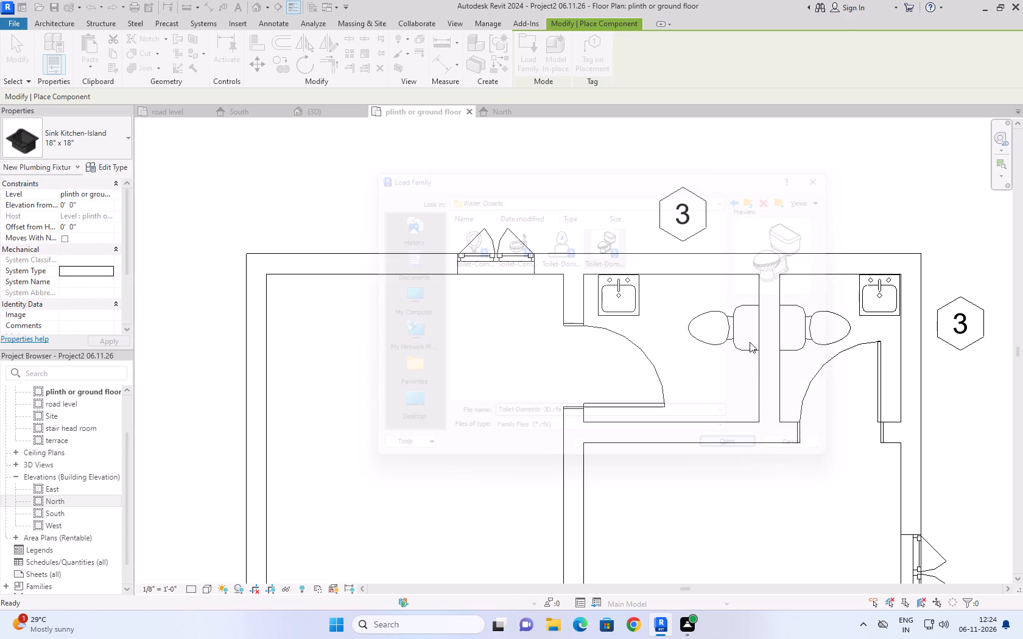
pyautogui.click(118, 131)
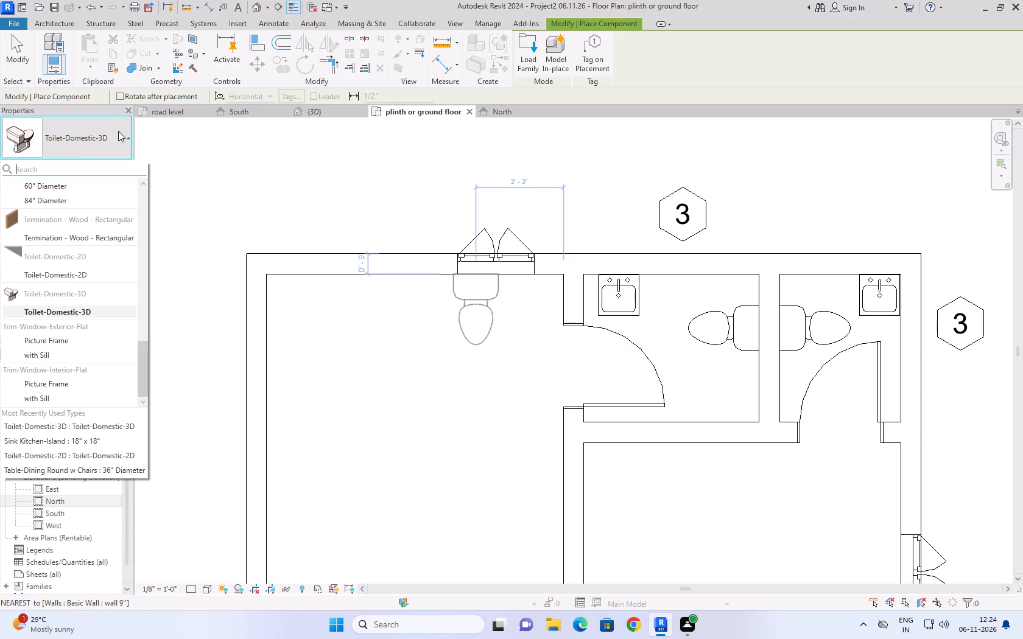
pyautogui.click(118, 131)
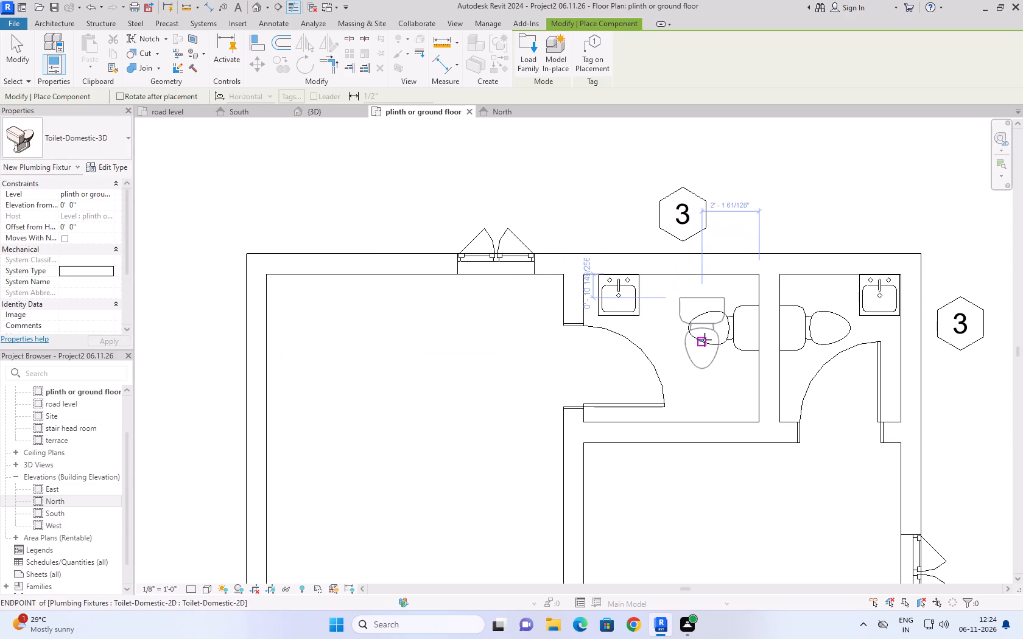
pyautogui.press('Escape')
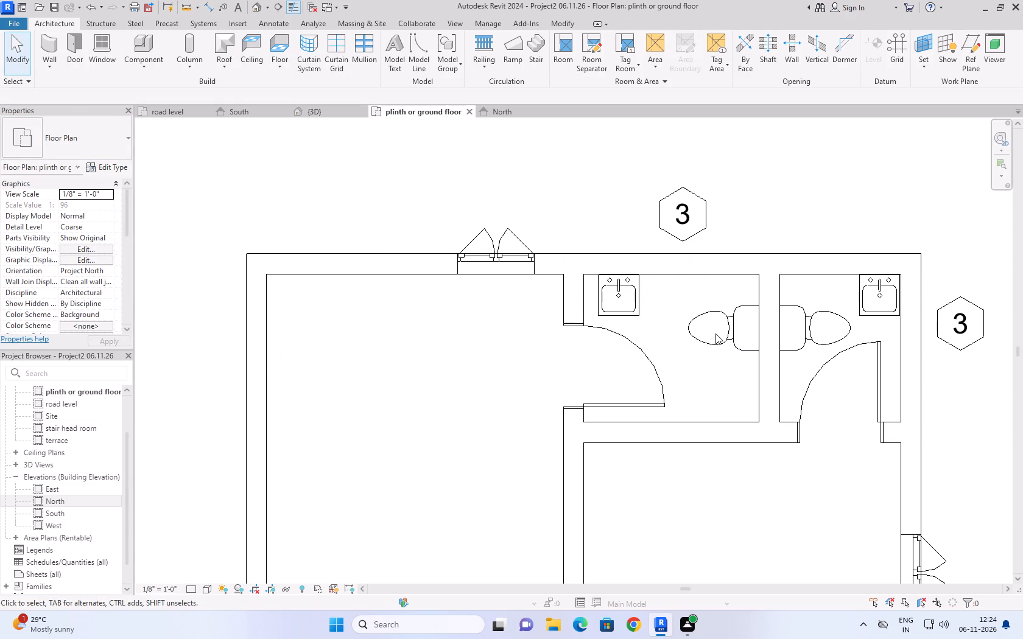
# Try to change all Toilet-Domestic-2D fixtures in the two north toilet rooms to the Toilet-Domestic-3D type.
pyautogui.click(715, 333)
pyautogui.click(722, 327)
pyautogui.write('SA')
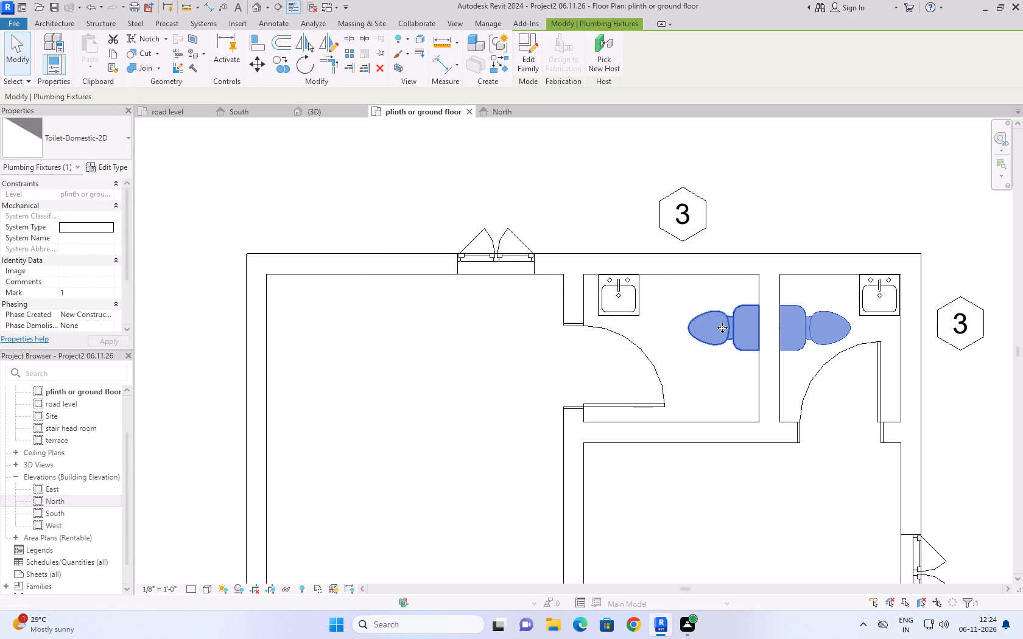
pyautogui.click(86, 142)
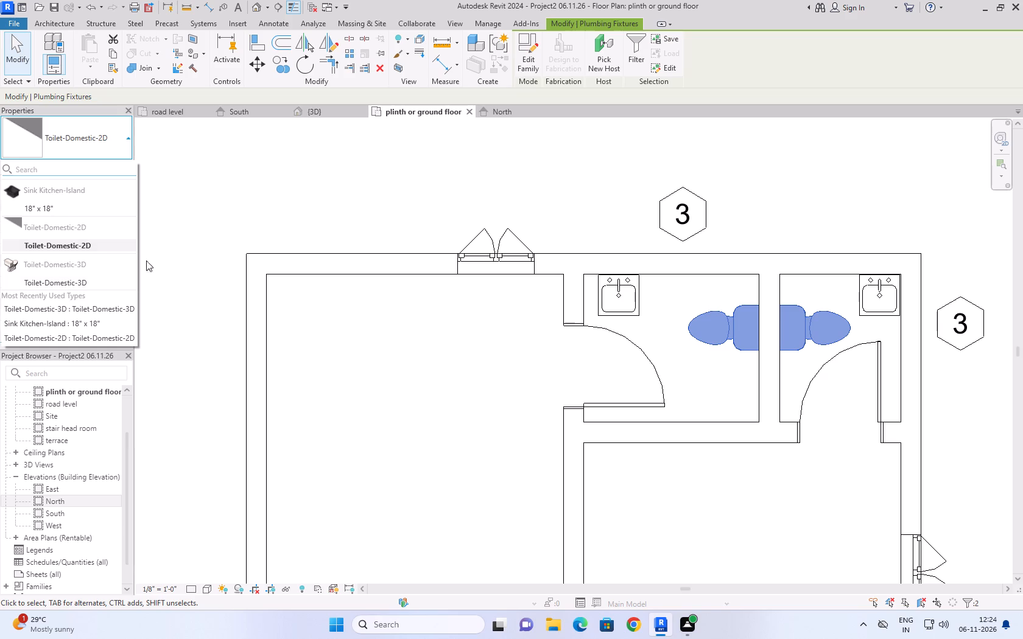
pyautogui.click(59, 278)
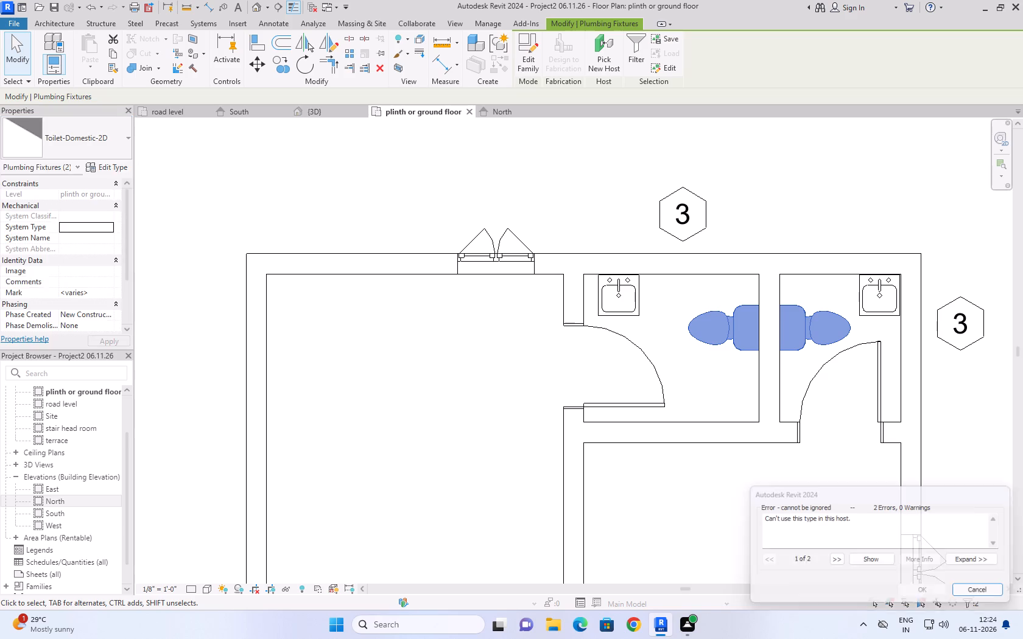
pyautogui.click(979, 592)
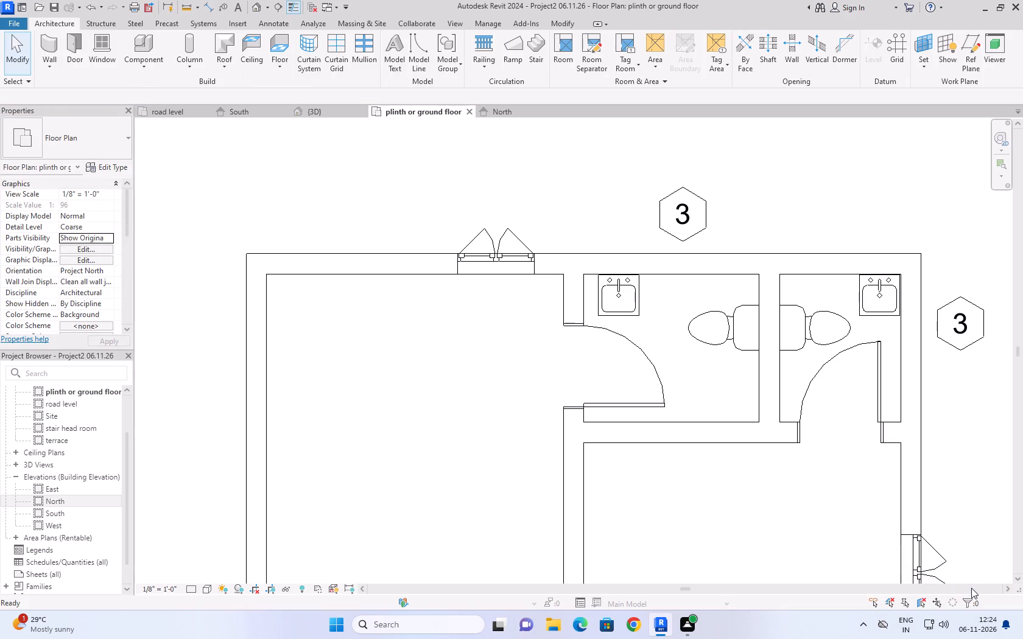
# Delete the two Toilet-Domestic-2D fixtures on either side of the partition between the north toilet rooms.
pyautogui.click(743, 313)
pyautogui.click(742, 307)
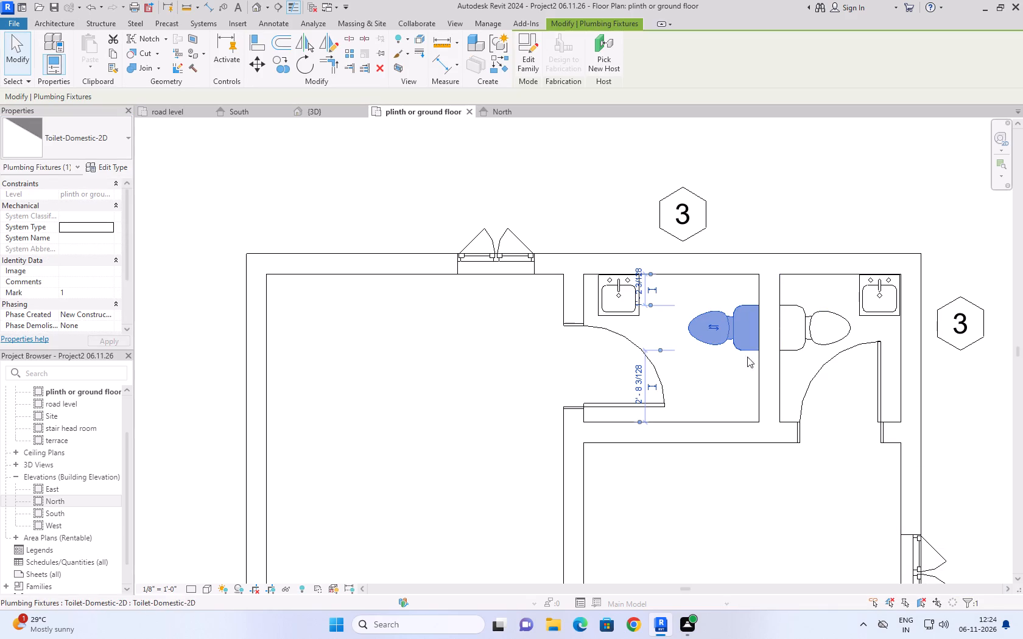
pyautogui.press('Delete')
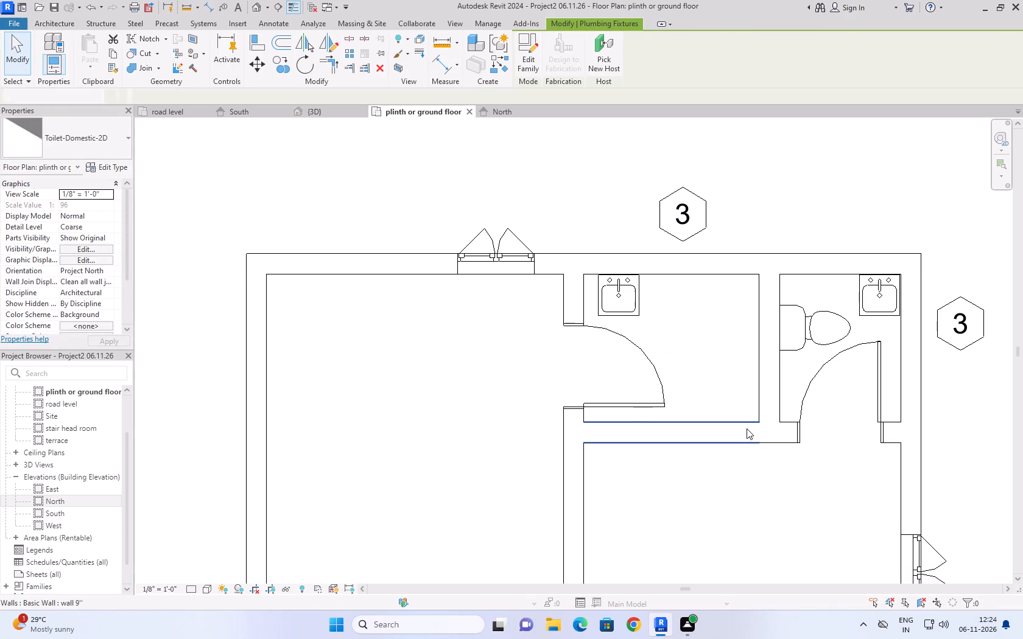
pyautogui.click(810, 312)
pyautogui.press('Delete')
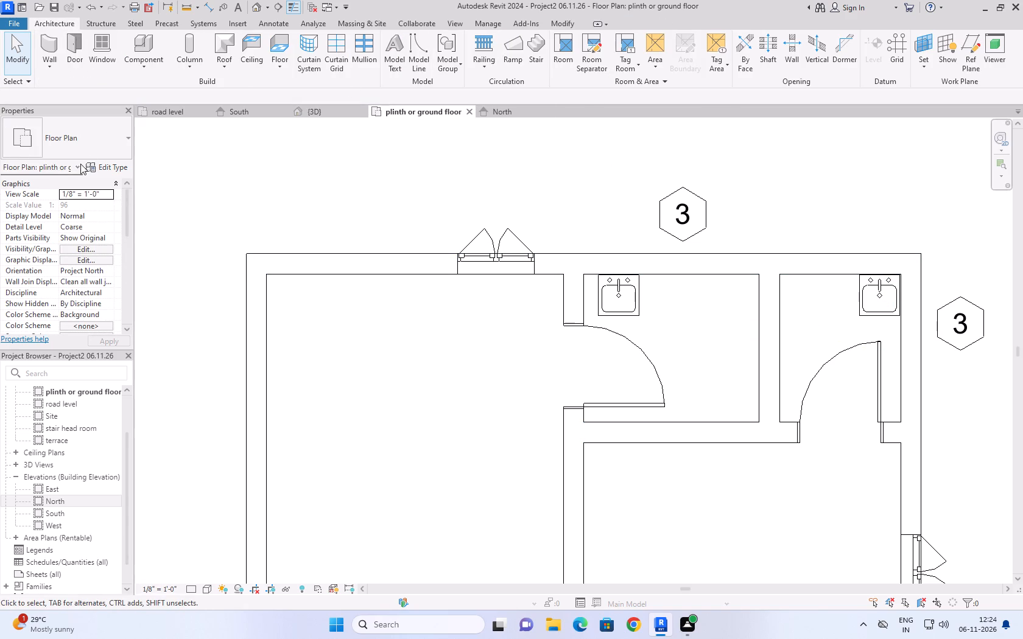
pyautogui.click(99, 142)
pyautogui.click(291, 202)
# Place two Toilet-Domestic-3D fixtures back to back against the partition between the north toilet rooms, centred about 1' 8" from the north wall.
pyautogui.click(137, 72)
pyautogui.click(159, 94)
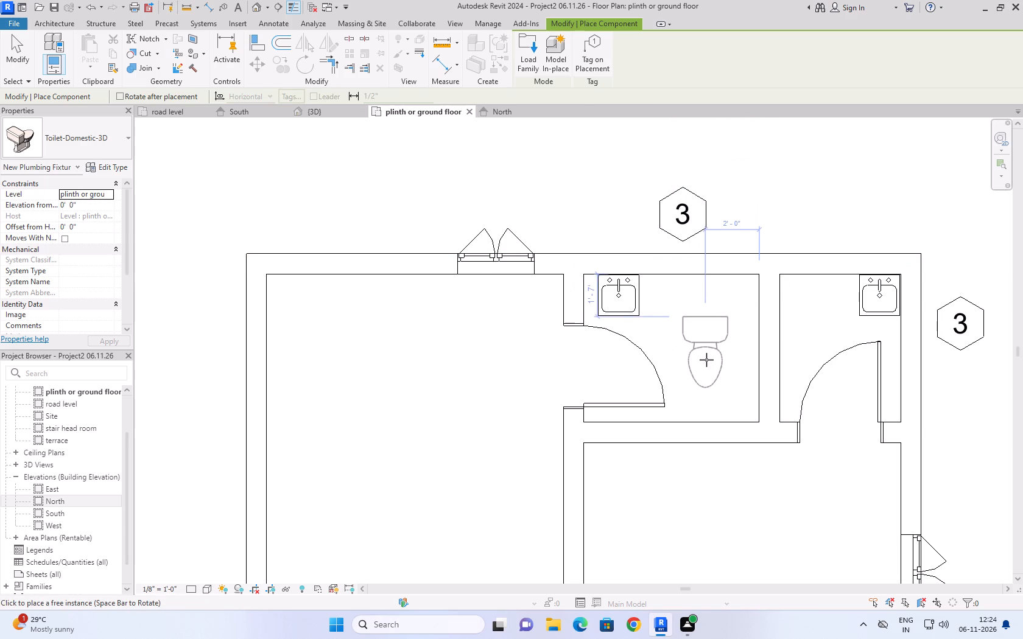
pyautogui.press('space')
pyautogui.press('space')
pyautogui.press('space')
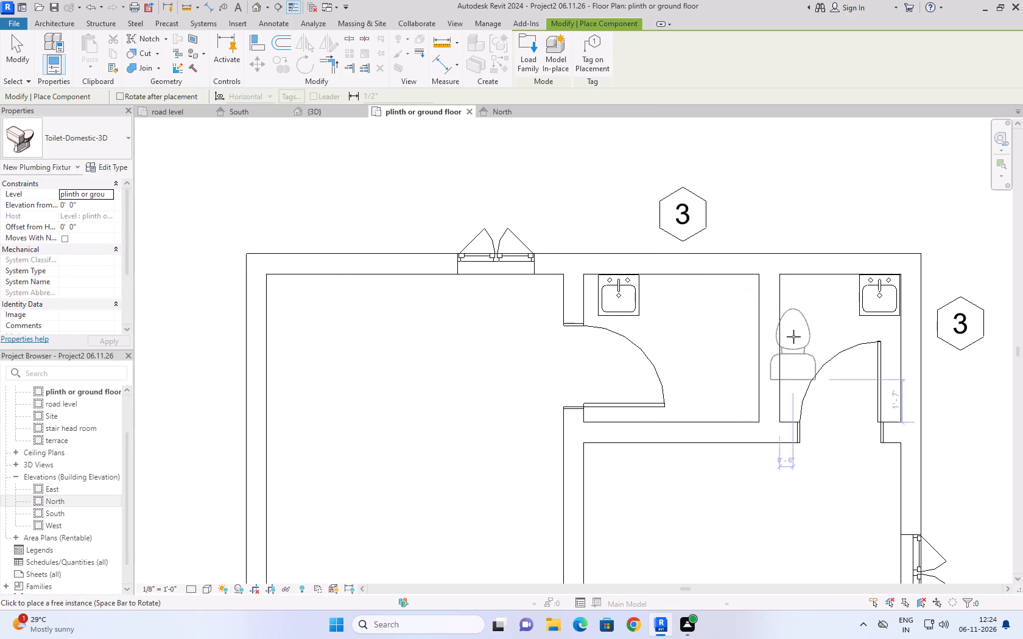
pyautogui.click(712, 319)
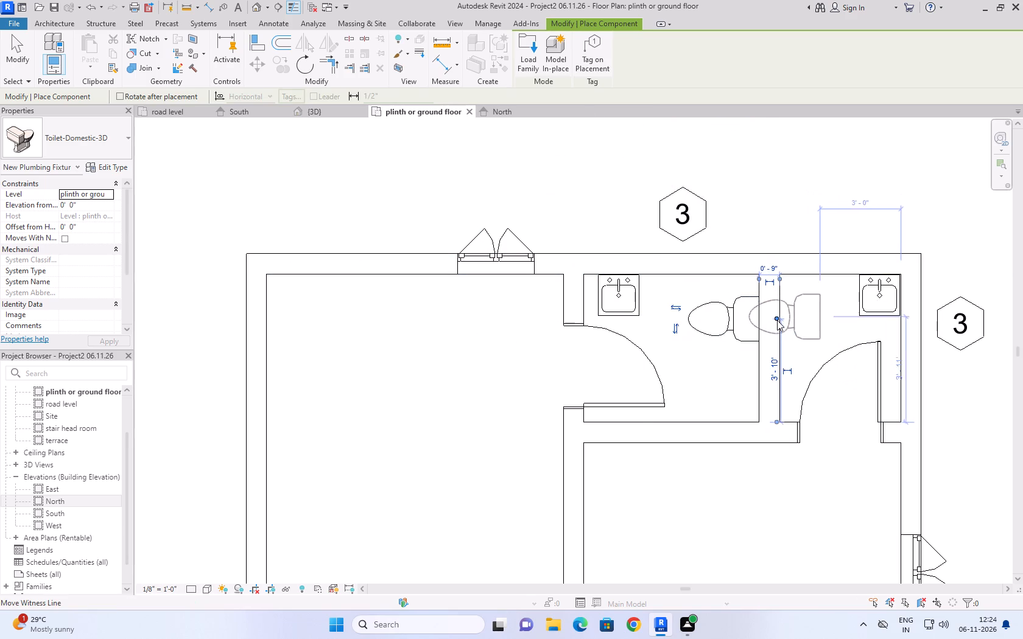
pyautogui.press('space')
pyautogui.press('space')
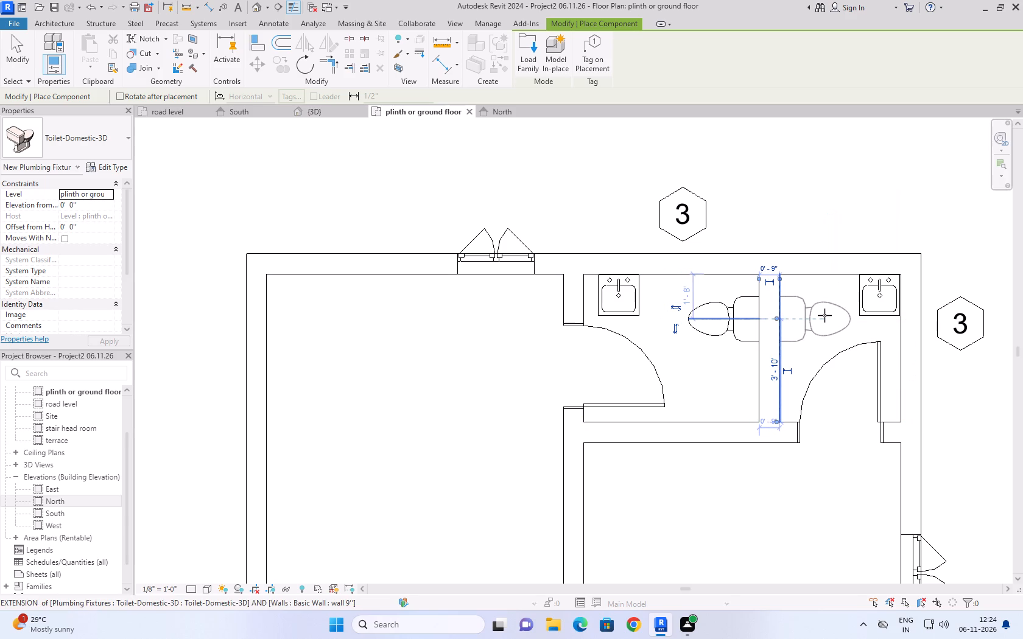
pyautogui.click(824, 315)
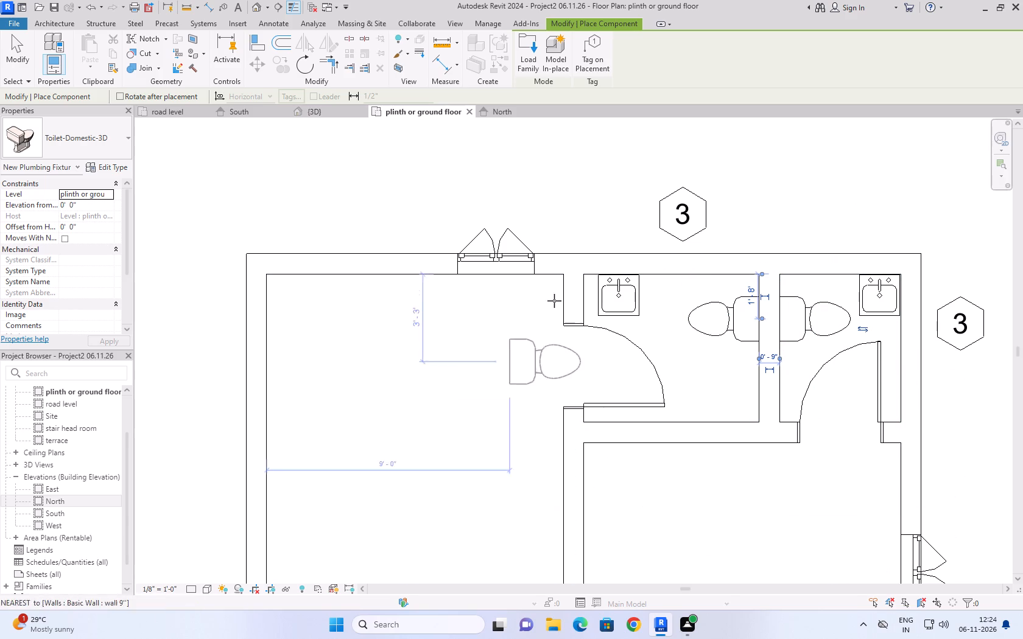
# Examine the toilets and sinks beneath the ceilings of both north toilet rooms from above in the 3D view.
pyautogui.click(337, 111)
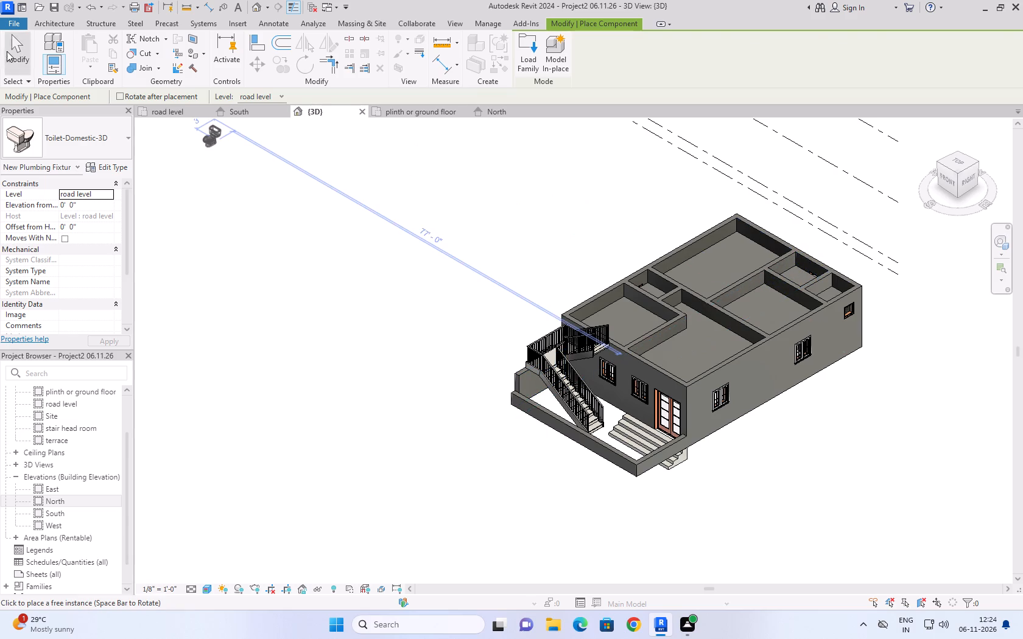
pyautogui.click(9, 49)
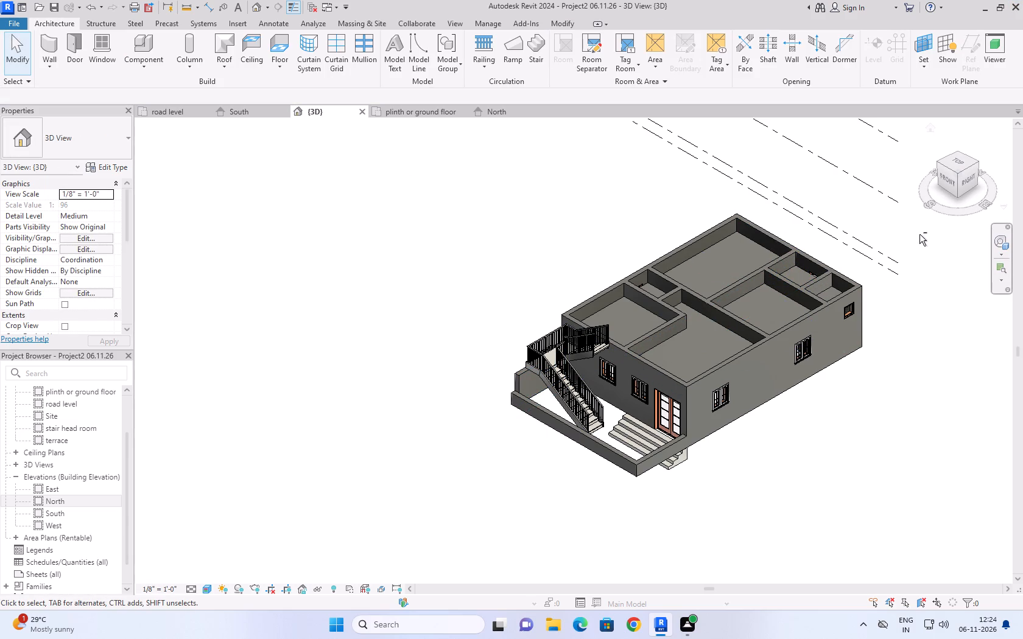
pyautogui.keyDown('shift'); pyautogui.moveTo(919, 242); pyautogui.dragTo(888, 381, button='middle'); pyautogui.keyUp('shift')
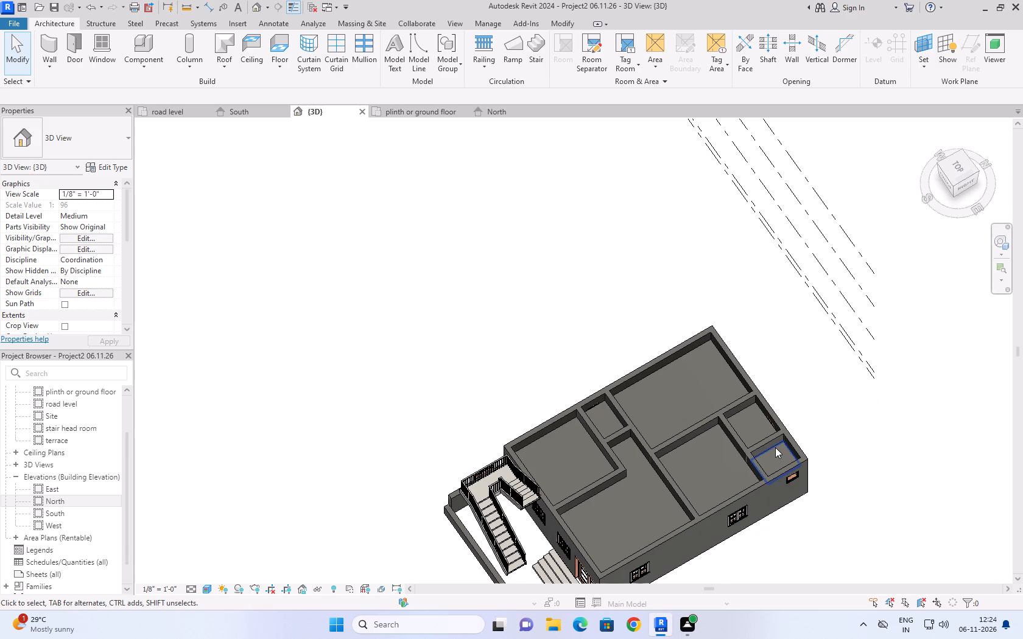
pyautogui.scroll(9, 775, 447)
pyautogui.middleClick(775, 447)
pyautogui.middleClick(775, 447)
pyautogui.scroll(6, 714, 435)
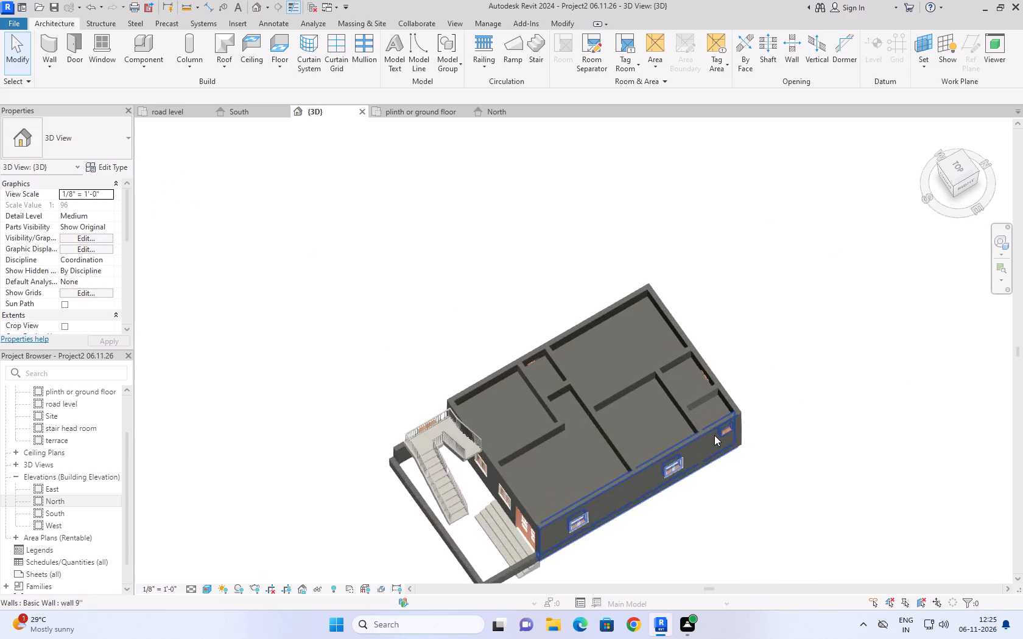
pyautogui.scroll(9, 714, 435)
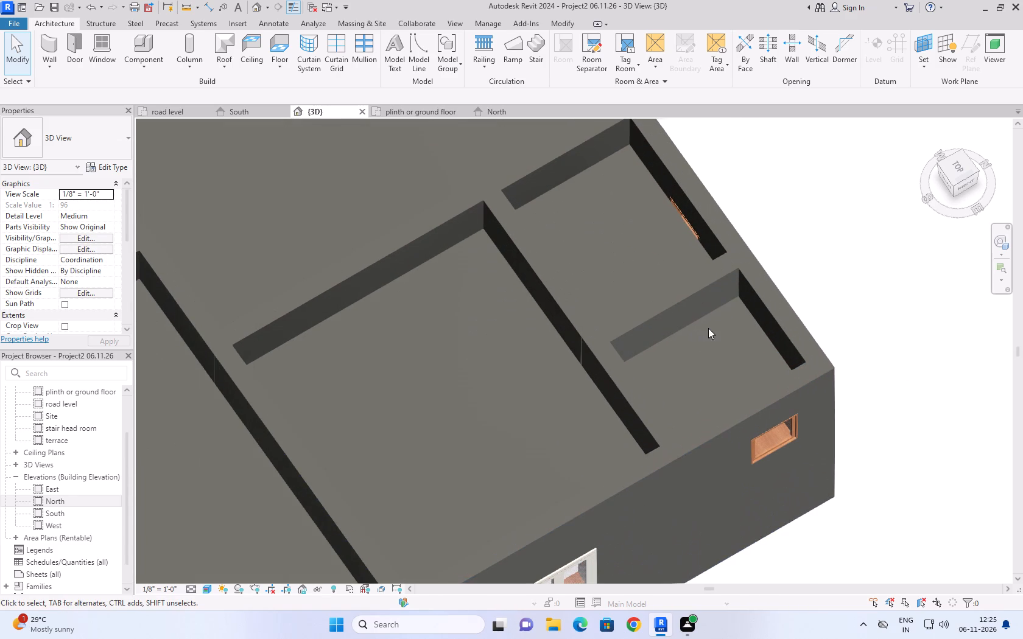
pyautogui.click(762, 333)
pyautogui.keyDown('shift'); pyautogui.moveTo(829, 257); pyautogui.dragTo(836, 262, button='middle'); pyautogui.keyUp('shift')
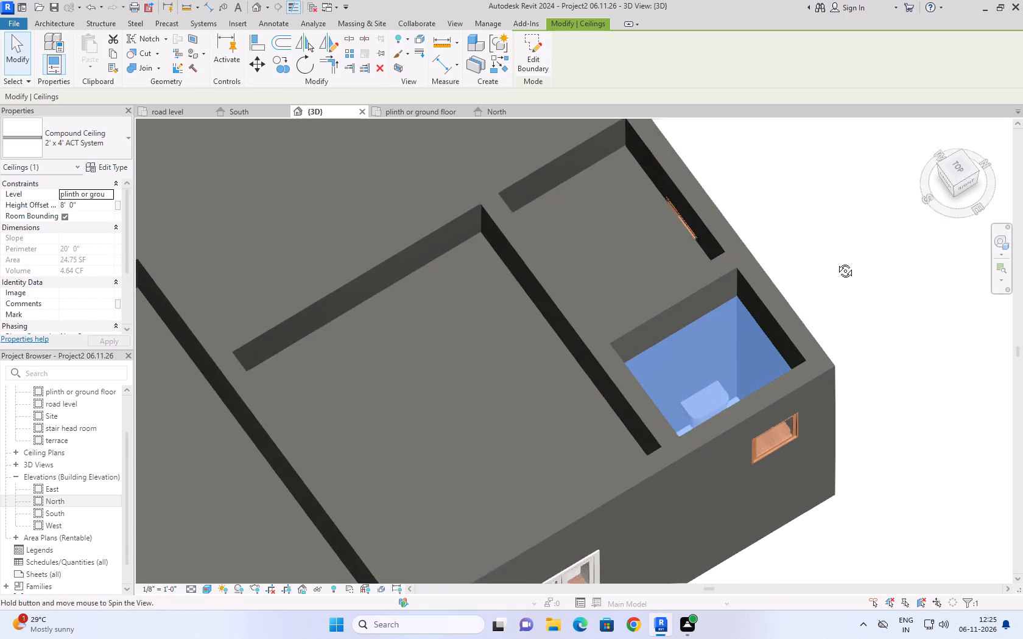
pyautogui.keyDown('shift'); pyautogui.moveTo(836, 262); pyautogui.dragTo(882, 370, button='middle'); pyautogui.keyUp('shift')
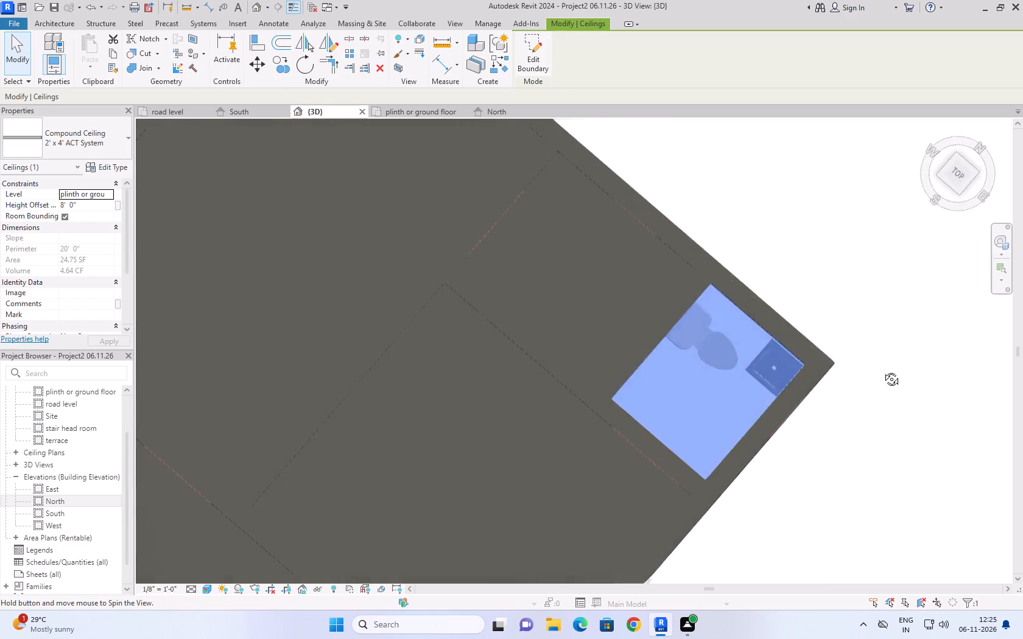
pyautogui.keyDown('shift'); pyautogui.moveTo(882, 370); pyautogui.dragTo(1013, 319, button='middle'); pyautogui.keyUp('shift')
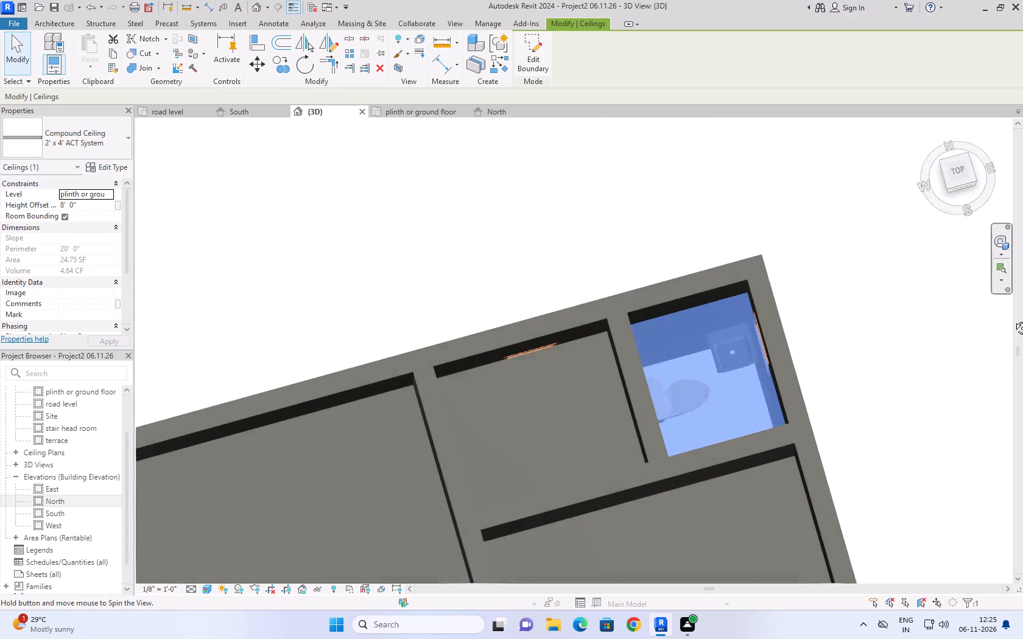
pyautogui.keyDown('shift'); pyautogui.moveTo(1013, 319); pyautogui.dragTo(1009, 373, button='middle'); pyautogui.keyUp('shift')
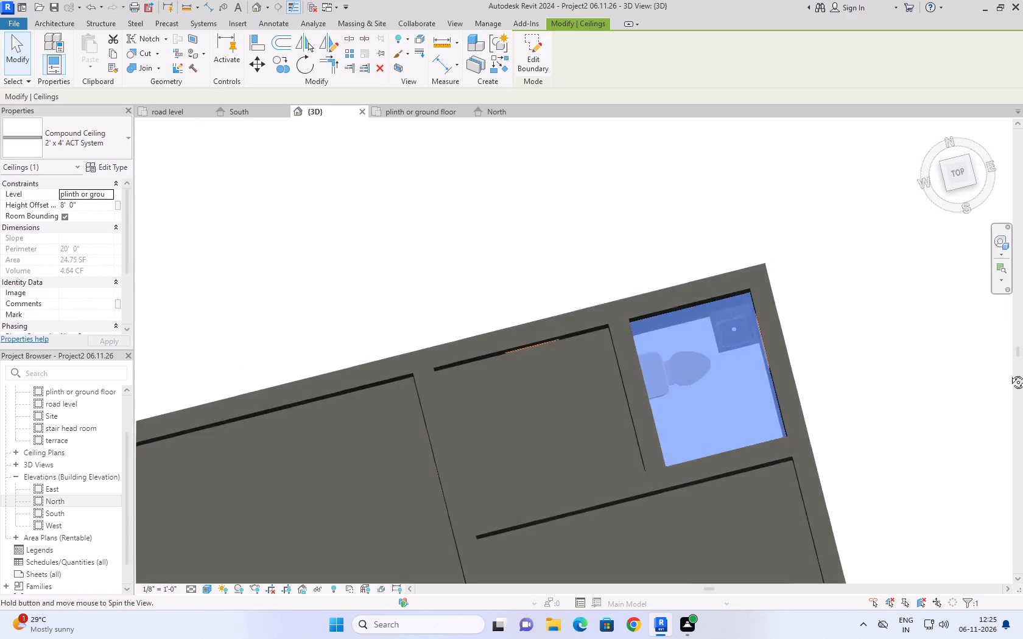
pyautogui.keyDown('shift'); pyautogui.moveTo(1009, 373); pyautogui.dragTo(984, 349, button='middle'); pyautogui.keyUp('shift')
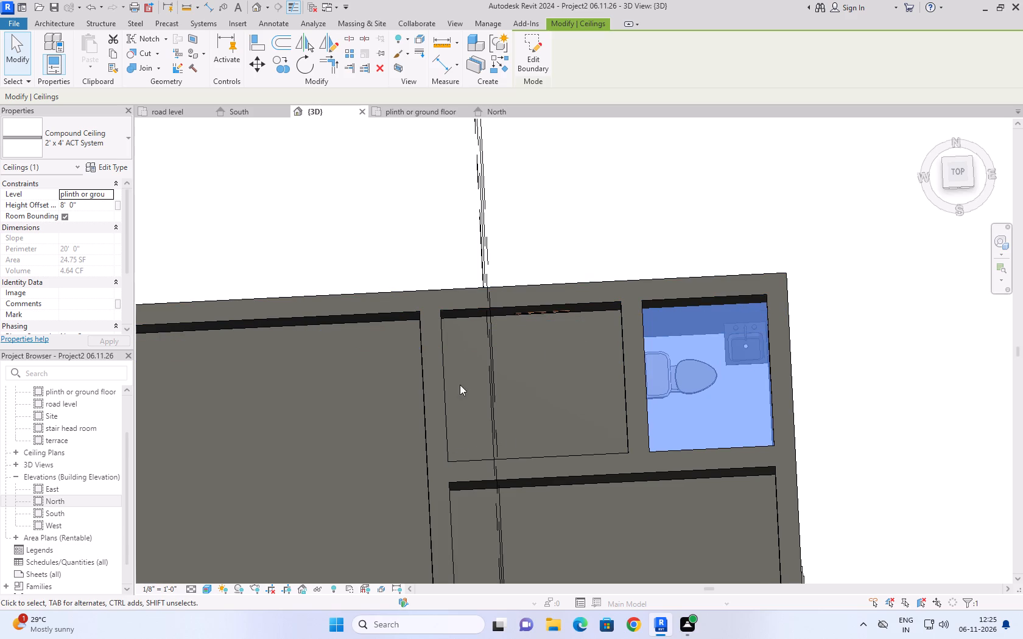
pyautogui.click(608, 313)
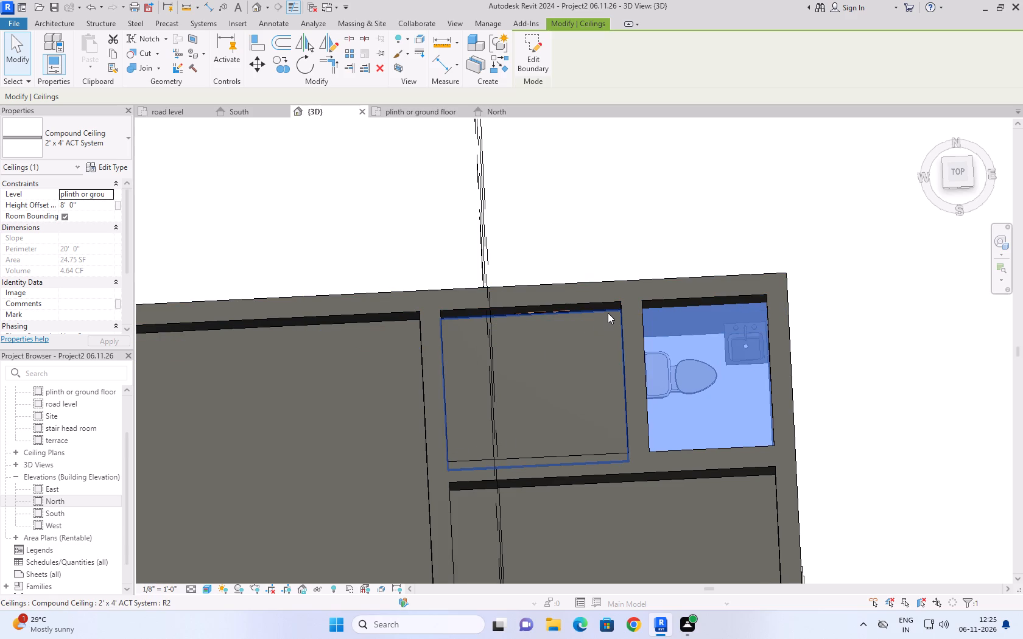
pyautogui.click(853, 298)
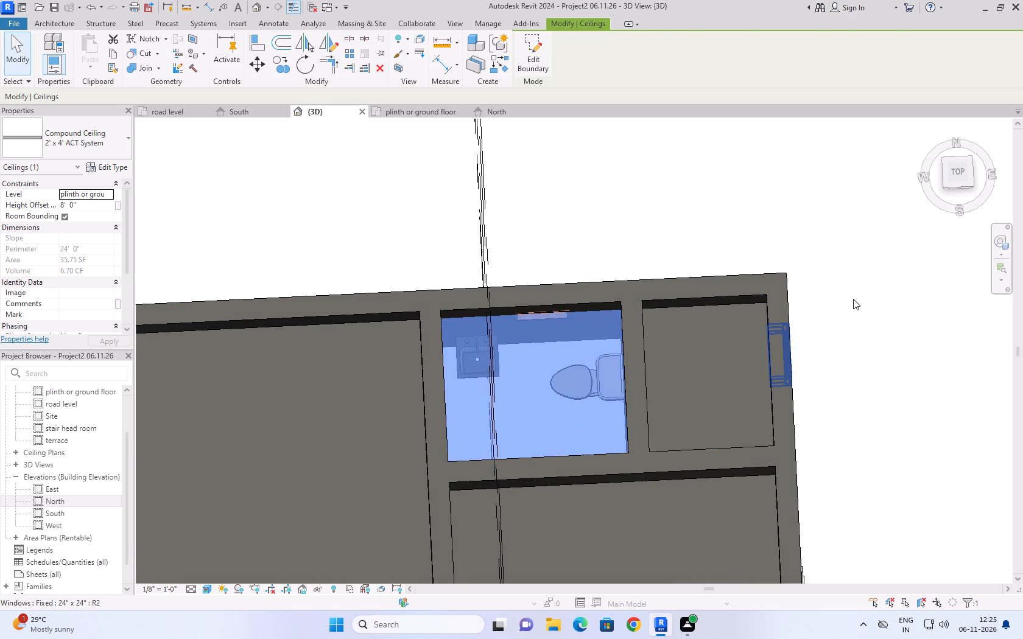
# In the plinth or ground floor plan, nudge the east toilet room's toilet south until its centre is about 2' 4" from the north wall.
pyautogui.click(404, 111)
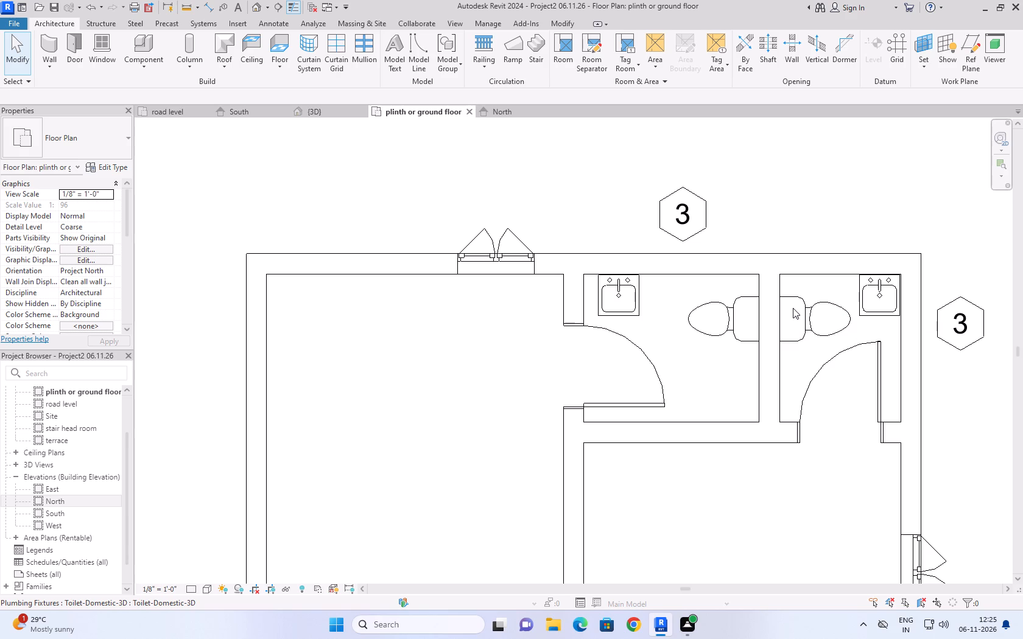
pyautogui.click(871, 290)
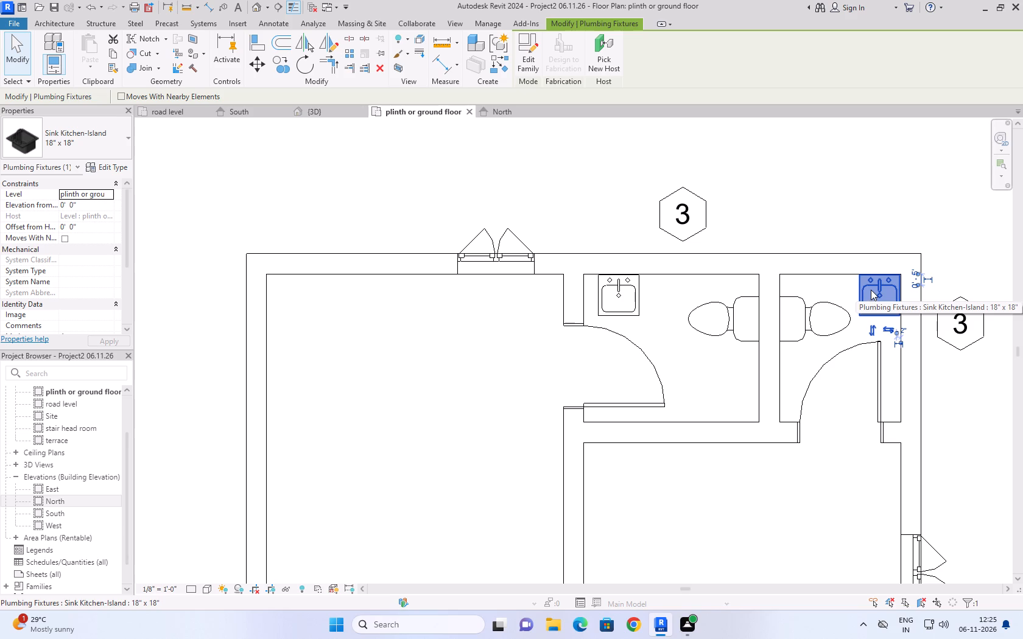
pyautogui.click(804, 305)
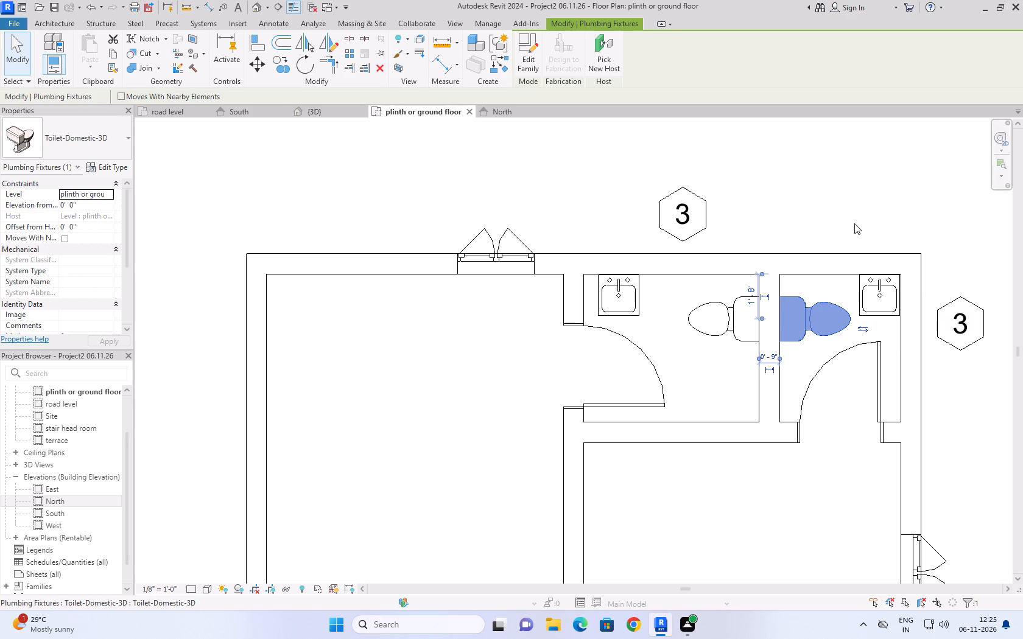
pyautogui.press('Down')
pyautogui.press('Down')
pyautogui.press('Down')
pyautogui.press('Down')
pyautogui.press('Down')
pyautogui.press('Down')
pyautogui.press('Down')
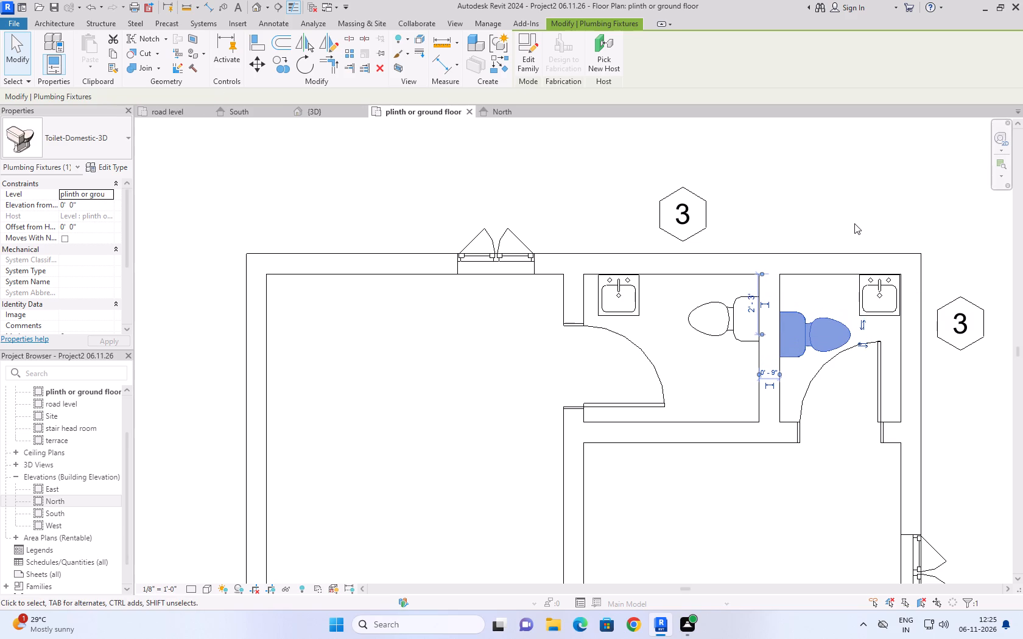
pyautogui.press('Down')
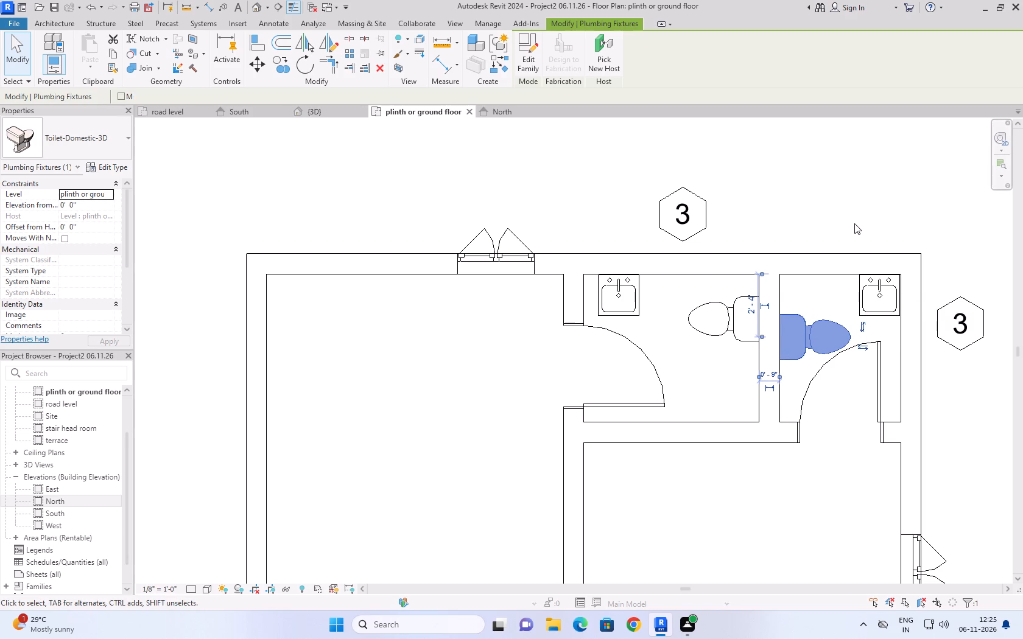
pyautogui.click(789, 180)
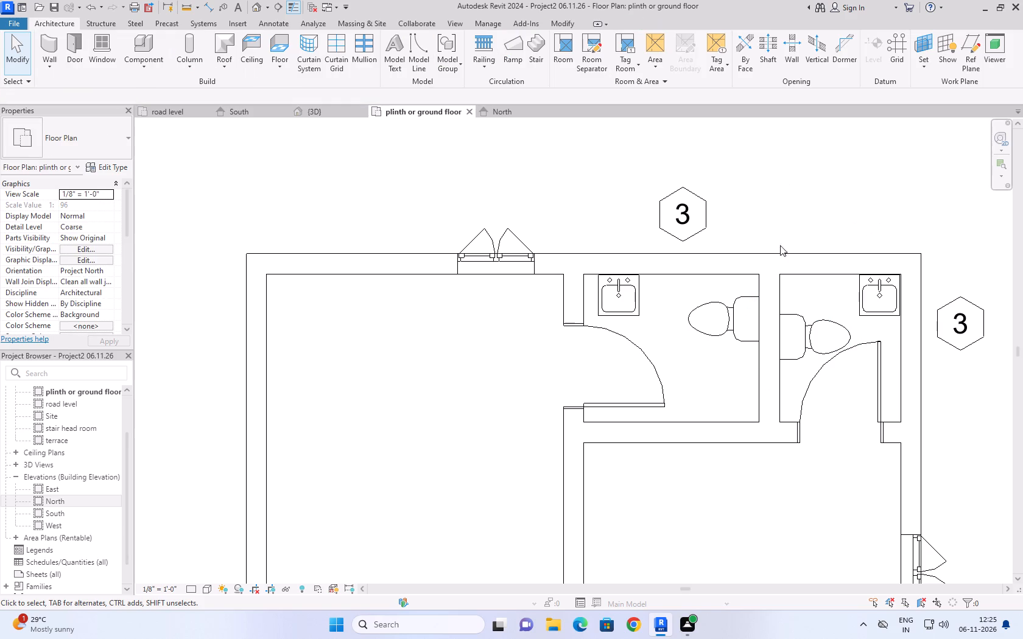
# Nudge the west toilet room's toilet south to align with the one across the partition, centred about 3' 2" from the room's south wall.
pyautogui.click(742, 302)
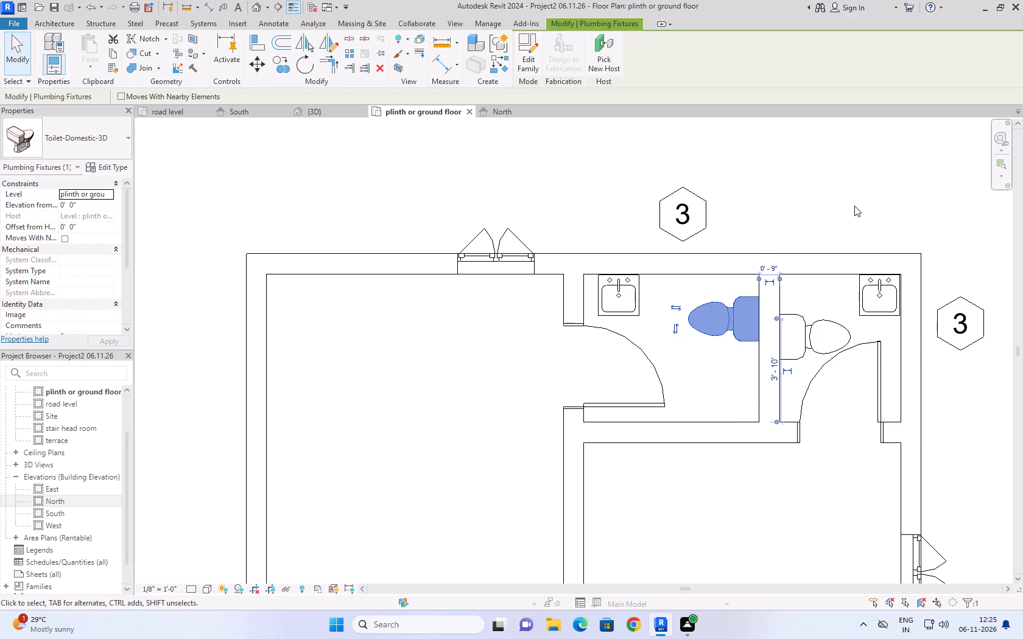
pyautogui.press('Down')
pyautogui.press('Down')
pyautogui.press('Down')
pyautogui.press('Down')
pyautogui.press('Down')
pyautogui.press('Down')
pyautogui.press('Down')
pyautogui.press('Down')
pyautogui.press('Down')
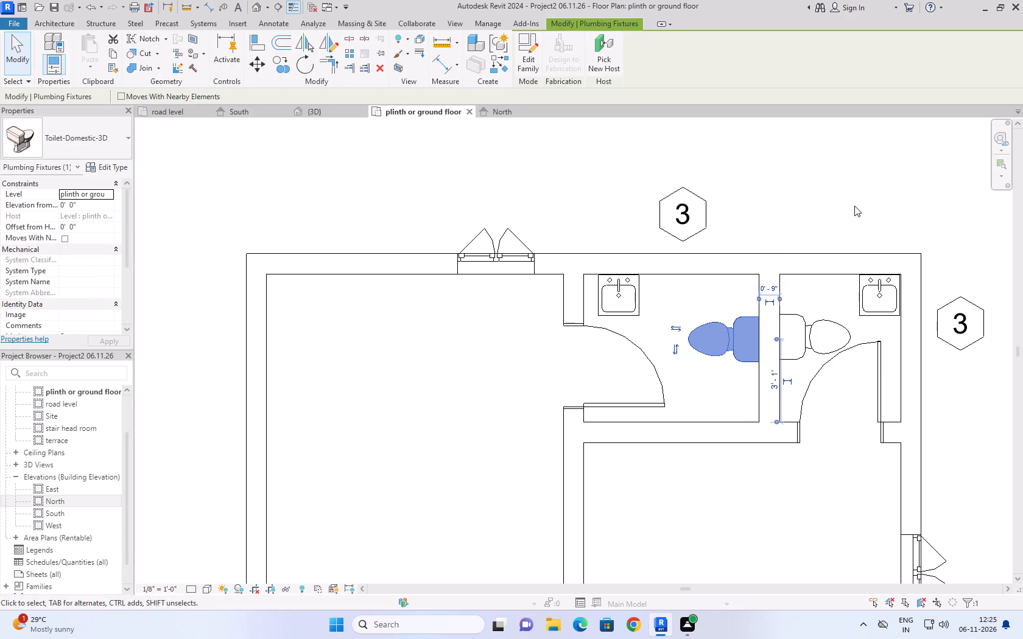
pyautogui.press('Up')
pyautogui.press('Down')
pyautogui.click(857, 117)
pyautogui.click(834, 183)
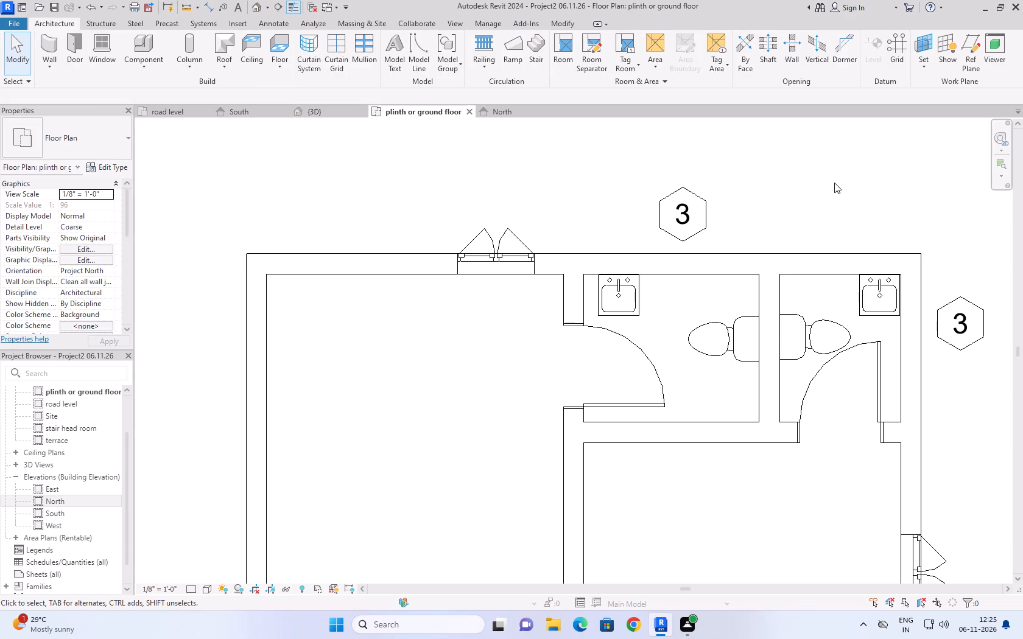
pyautogui.click(752, 315)
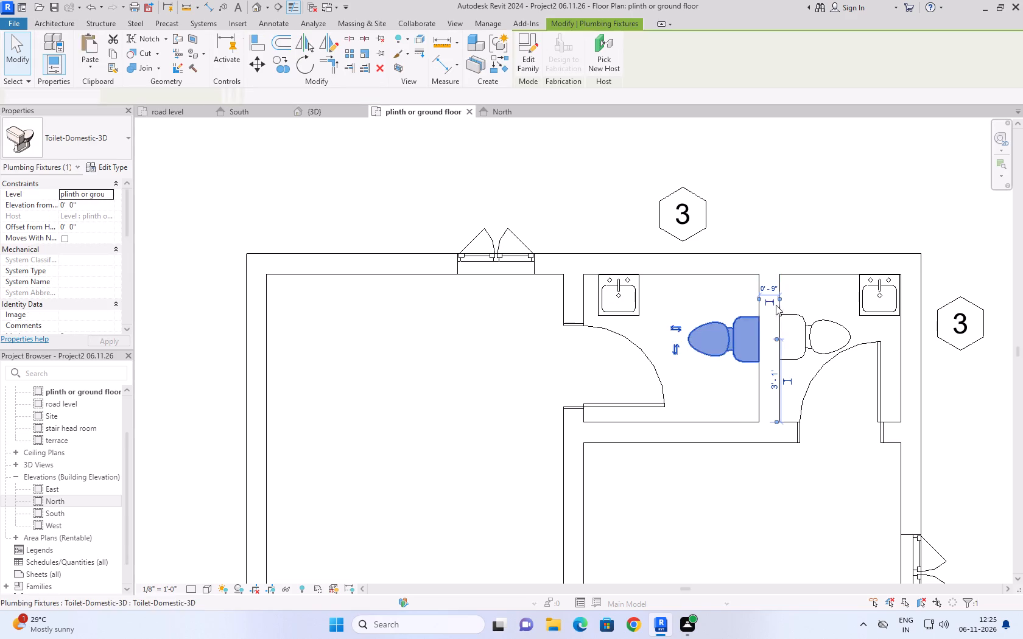
pyautogui.press('Up')
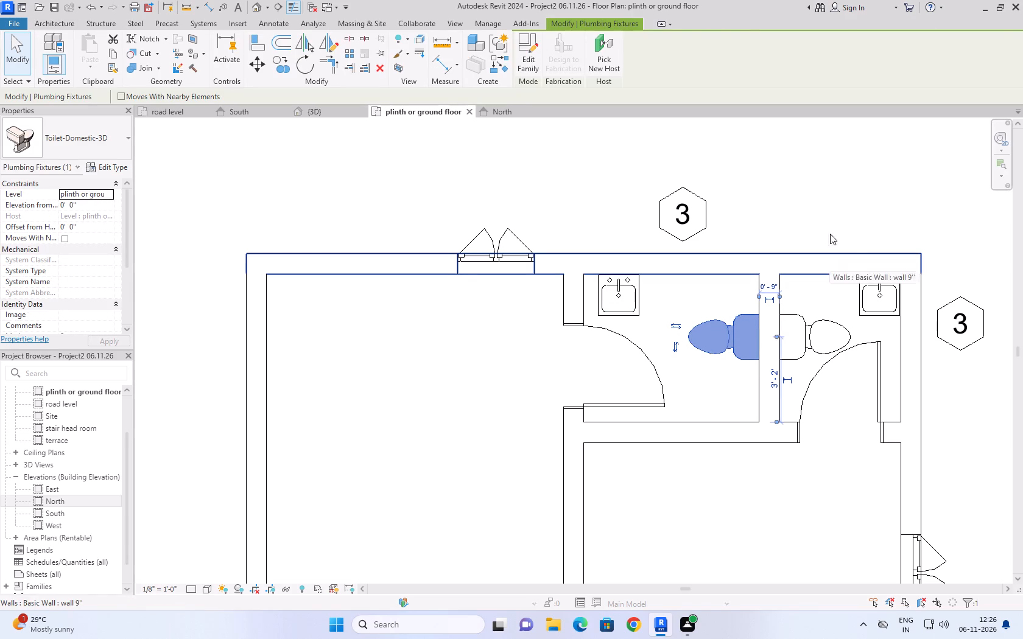
pyautogui.click(827, 186)
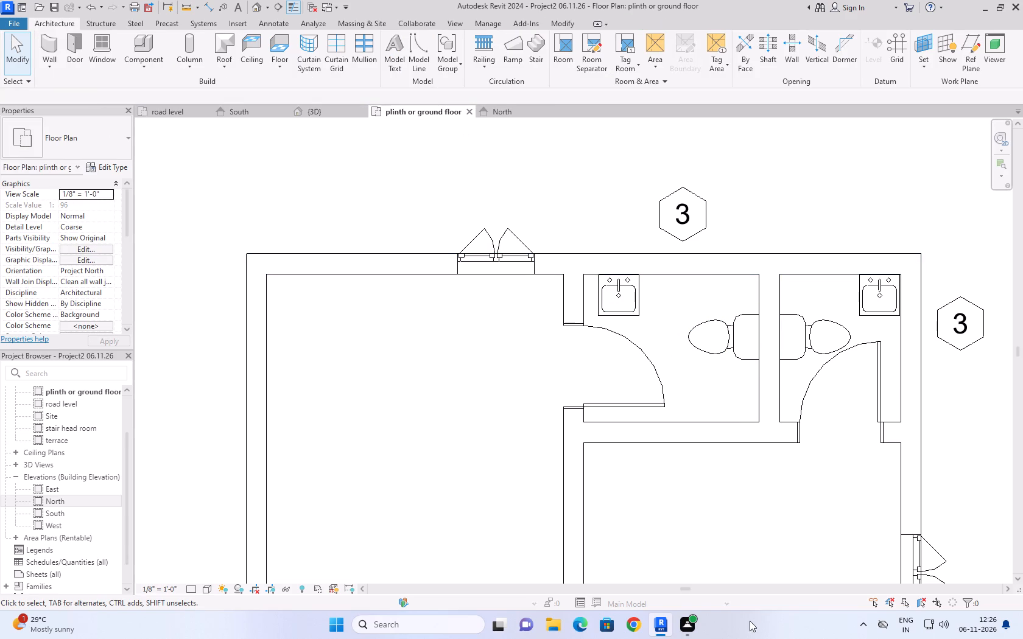
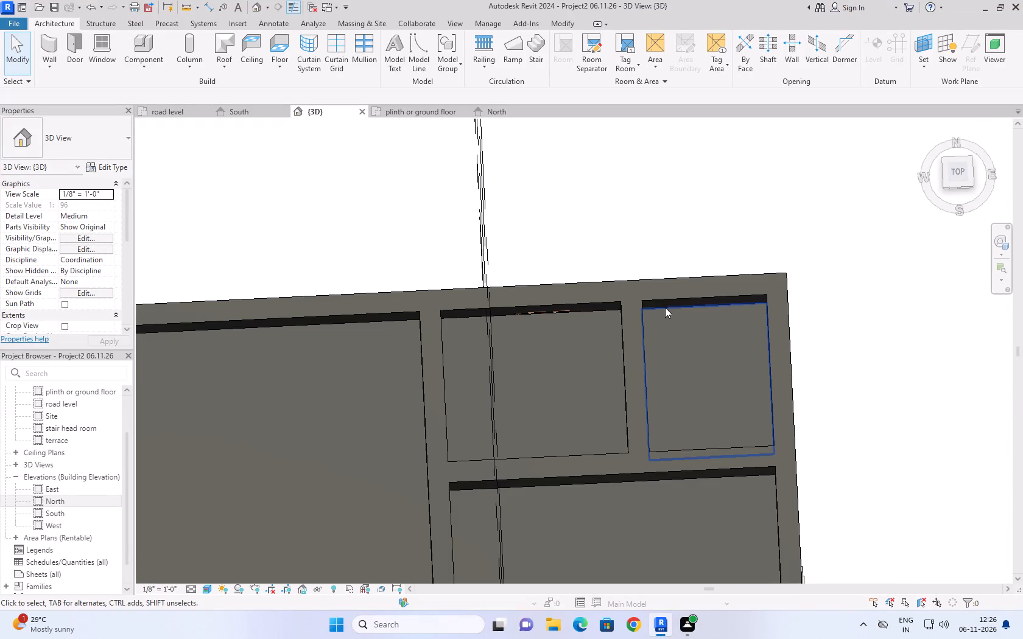
# Examine the toilets and sinks beneath the two north toilet rooms' ceilings from above in the 3D view.
pyautogui.click(666, 309)
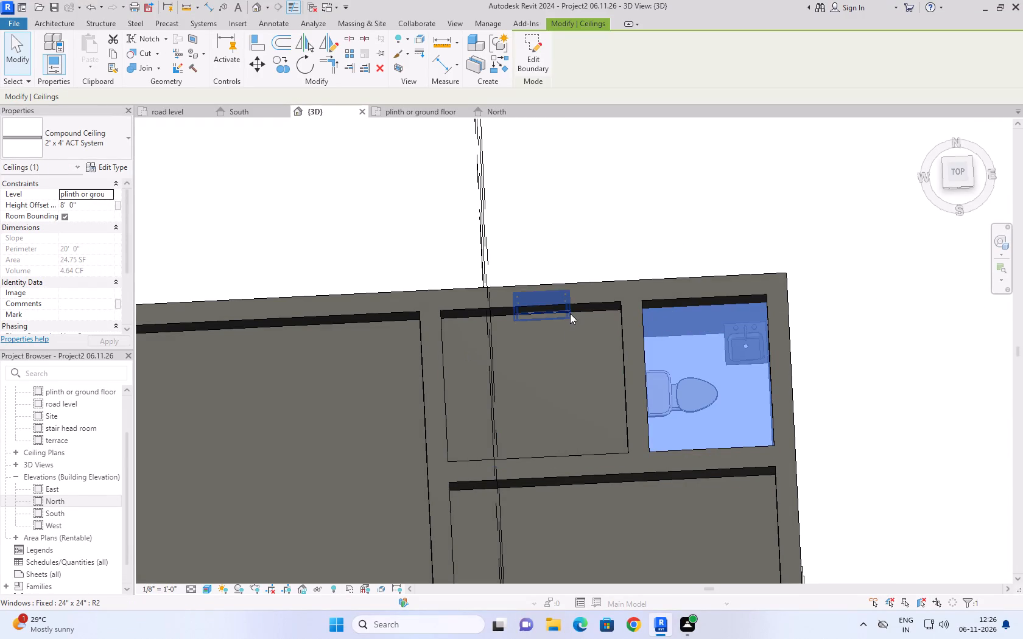
pyautogui.click(592, 314)
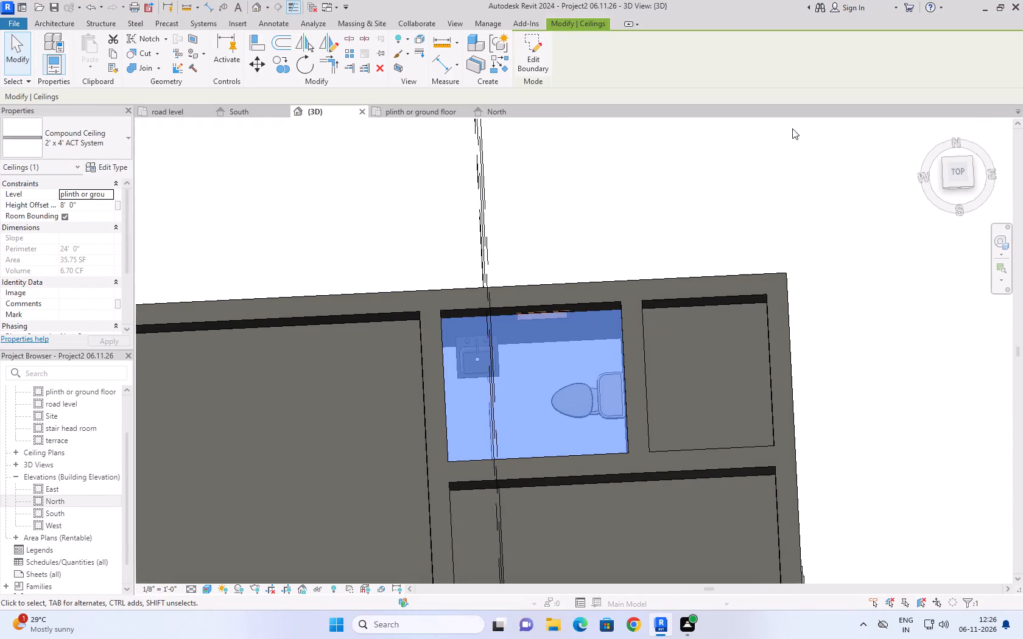
pyautogui.click(758, 157)
pyautogui.scroll(-5, 904, 316)
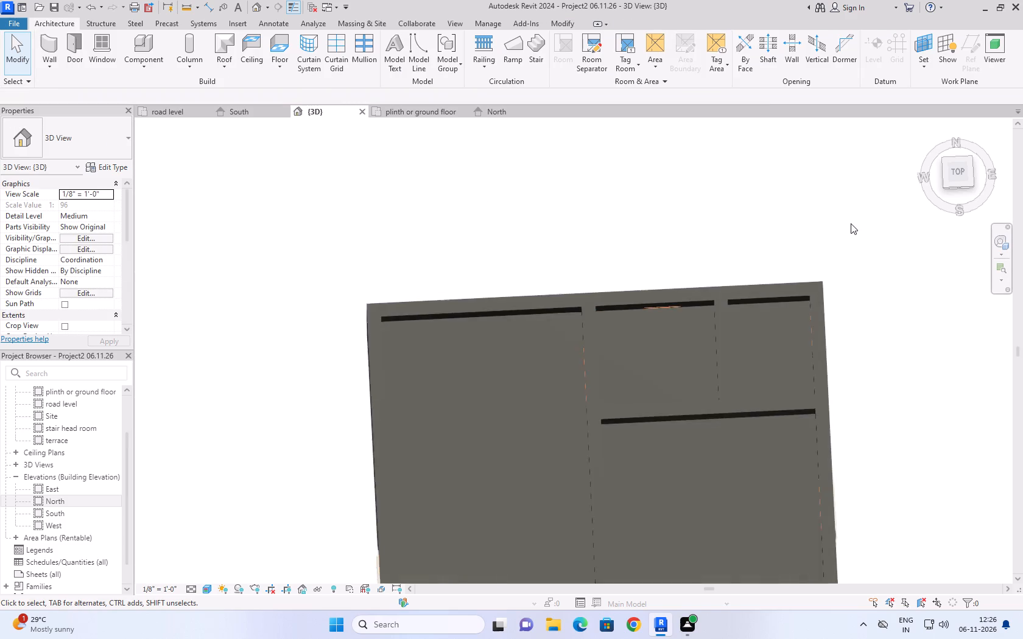
pyautogui.scroll(-5, 851, 223)
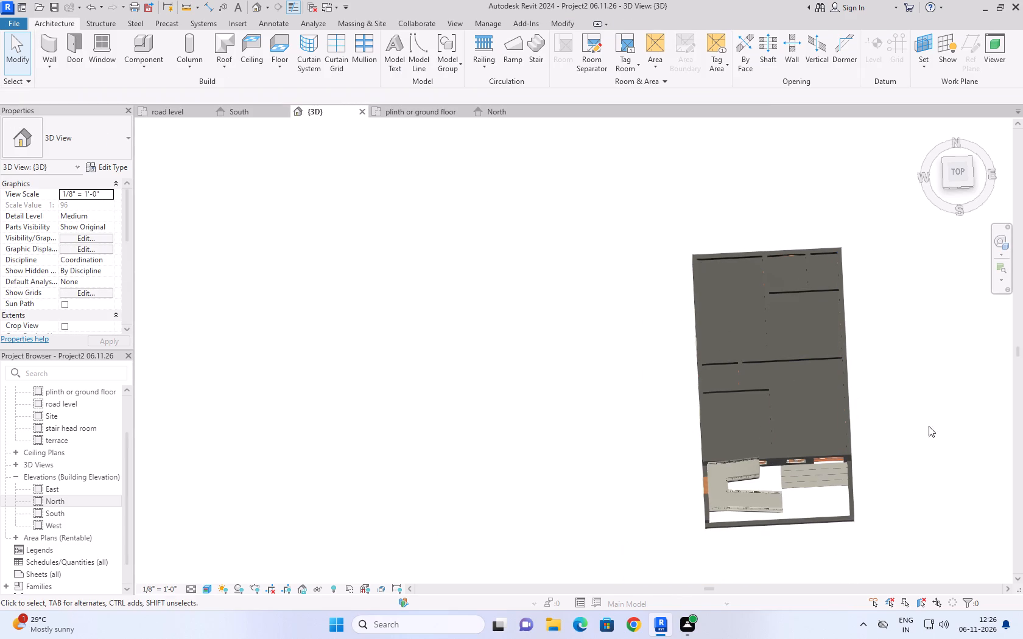
# Review the house in the south elevation, the plinth or ground floor plan and the default 3D orientation.
pyautogui.click(234, 108)
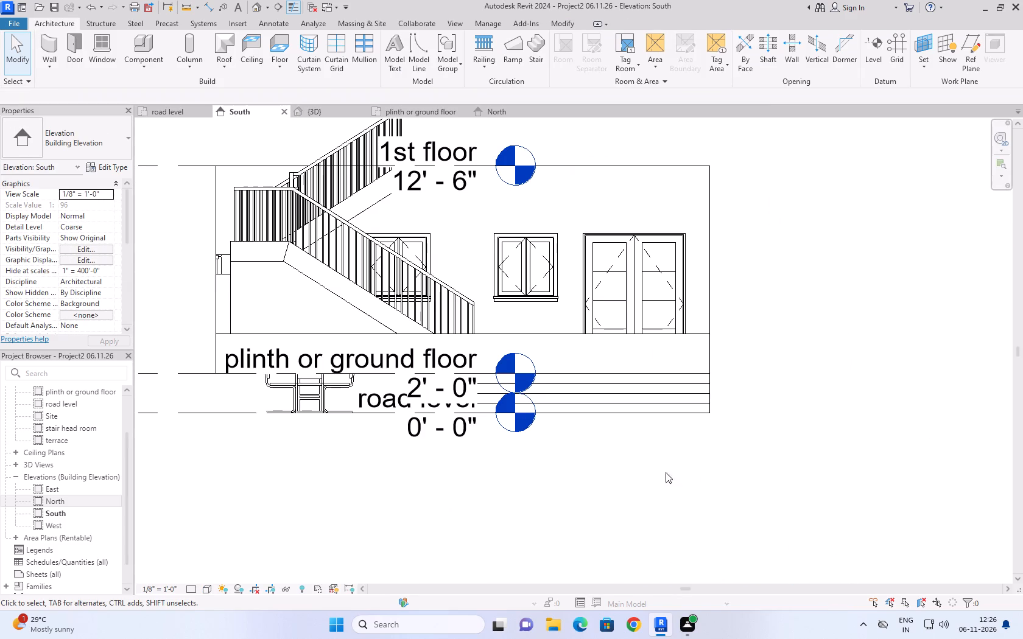
pyautogui.click(938, 281)
pyautogui.click(403, 113)
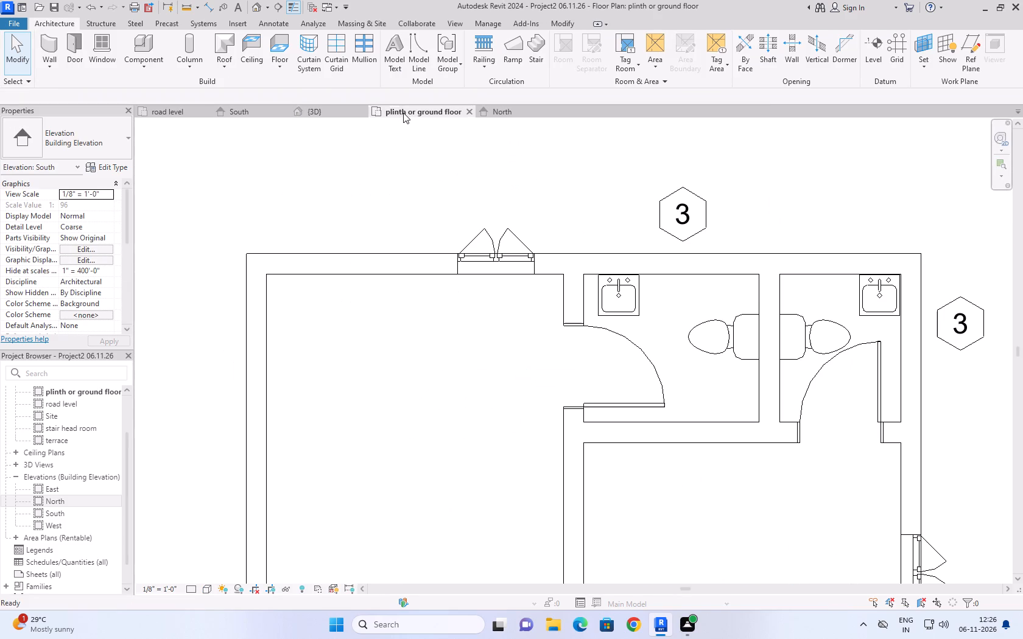
pyautogui.scroll(-7, 546, 217)
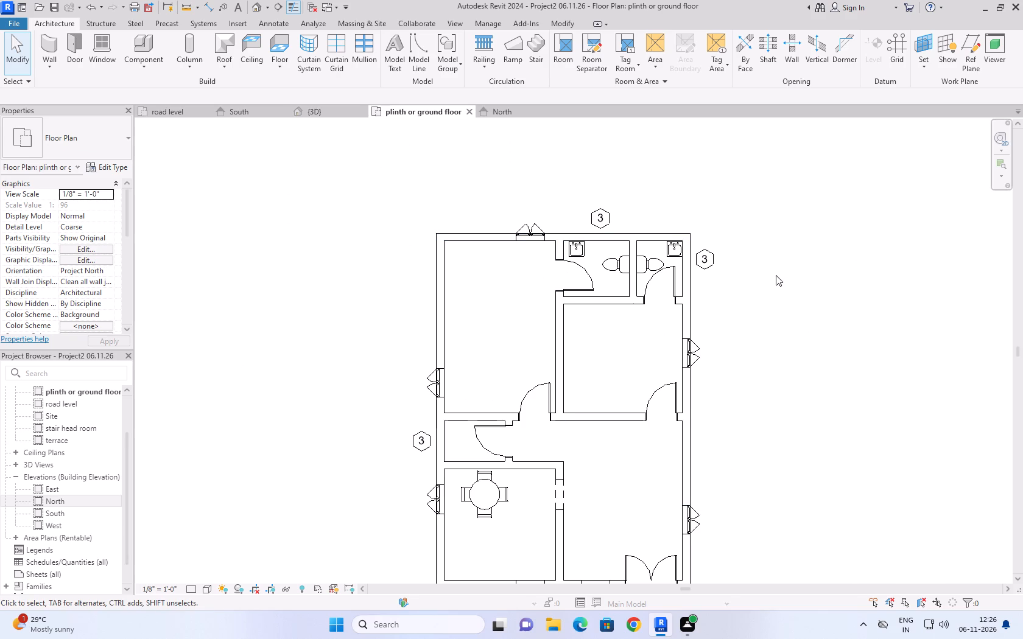
pyautogui.scroll(-3, 735, 337)
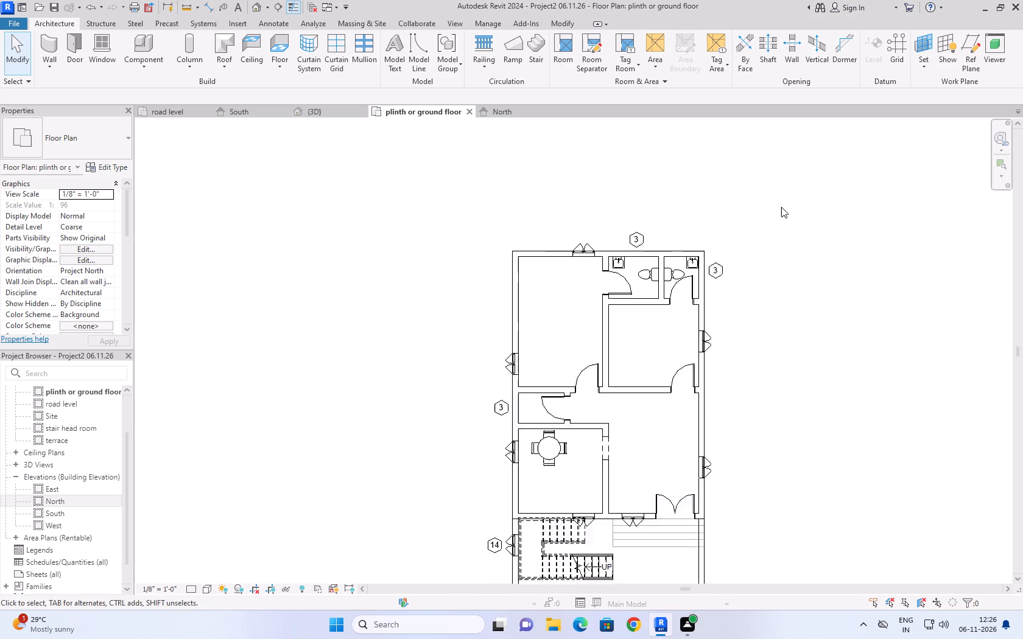
pyautogui.scroll(-1, 781, 207)
pyautogui.scroll(5, 708, 473)
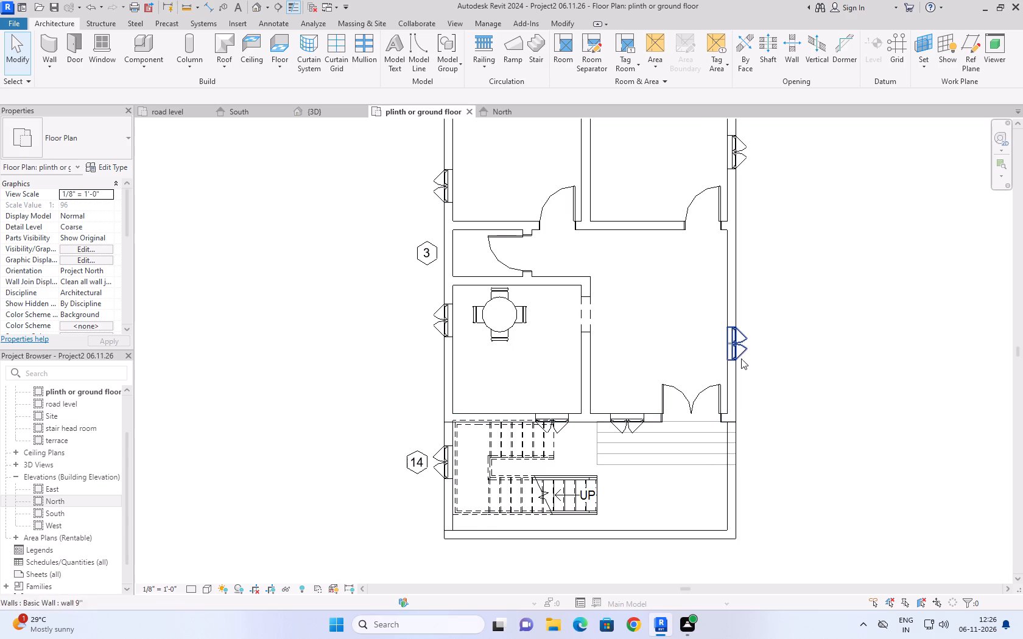
pyautogui.click(815, 332)
pyautogui.click(321, 107)
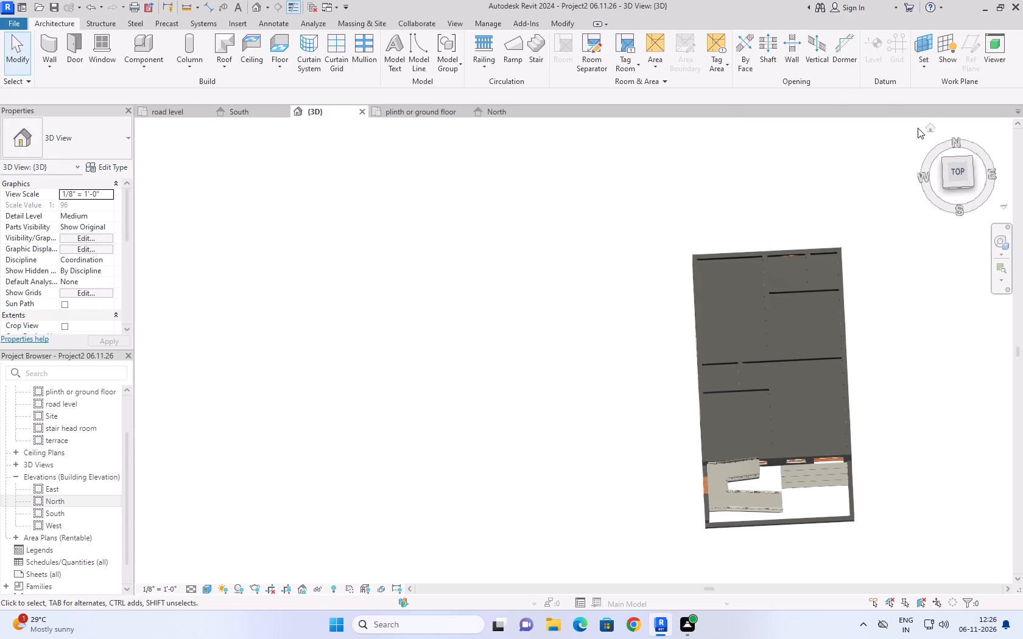
pyautogui.click(929, 130)
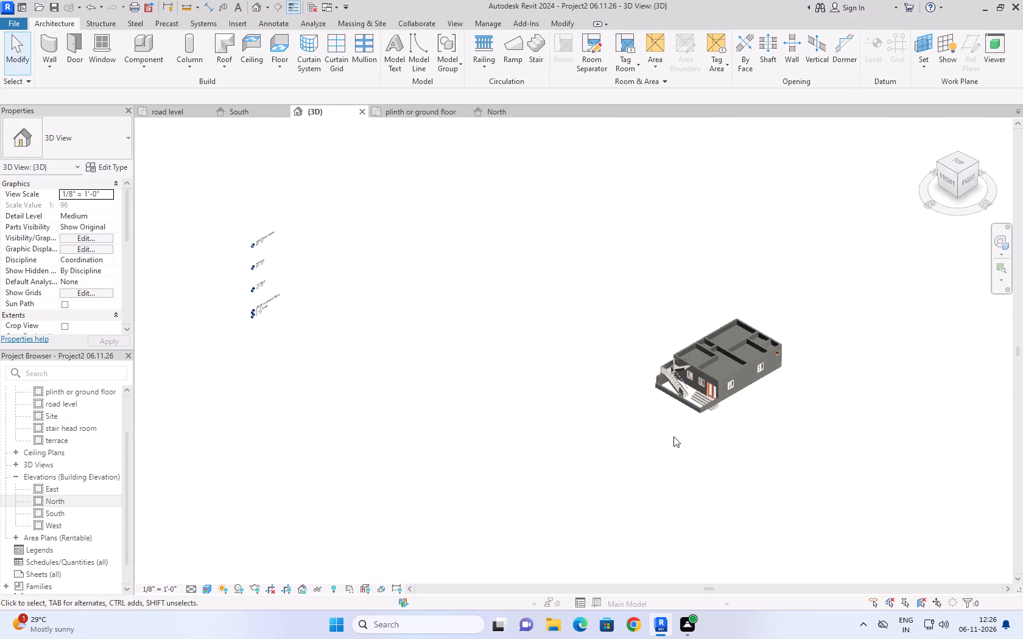
pyautogui.scroll(4, 750, 352)
pyautogui.scroll(6, 919, 532)
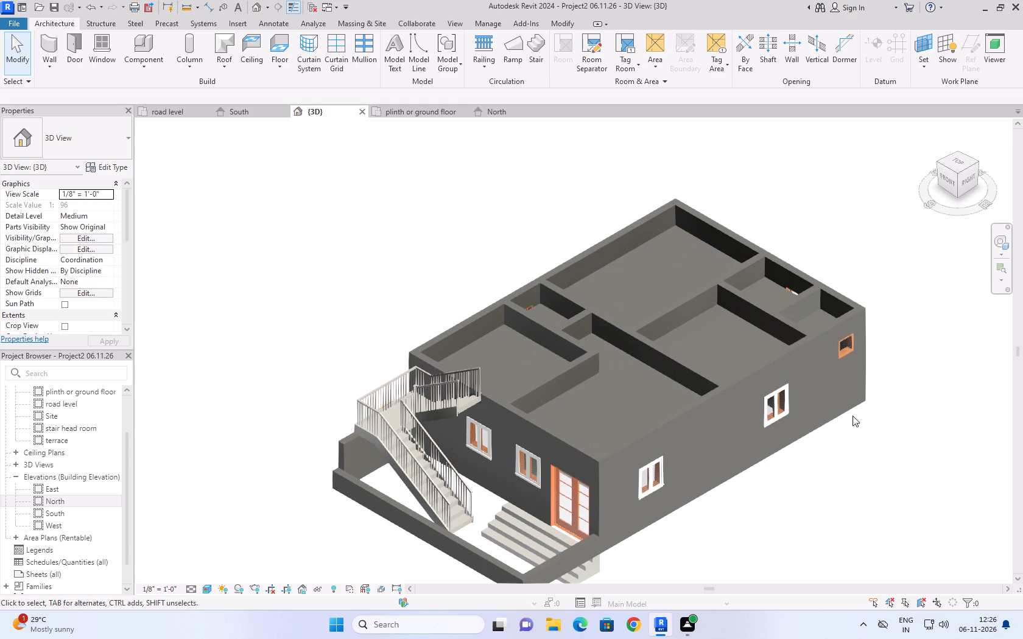
pyautogui.scroll(2, 773, 416)
pyautogui.scroll(-3, 796, 382)
pyautogui.scroll(-1, 750, 503)
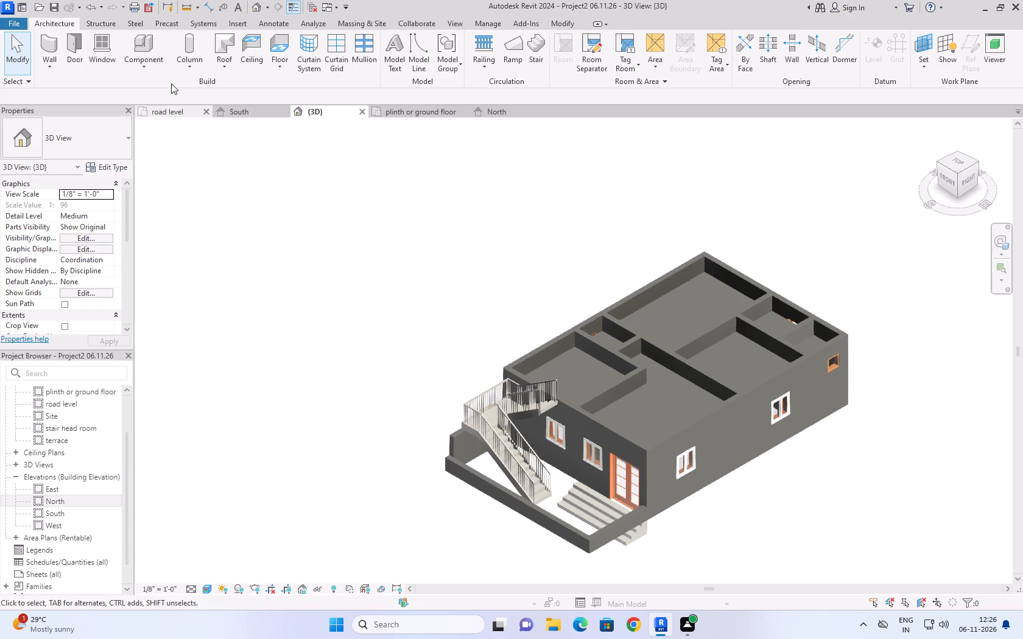
# Load the Bed-Box family from the Beds folder of the US Furniture library for component placement.
pyautogui.click(186, 74)
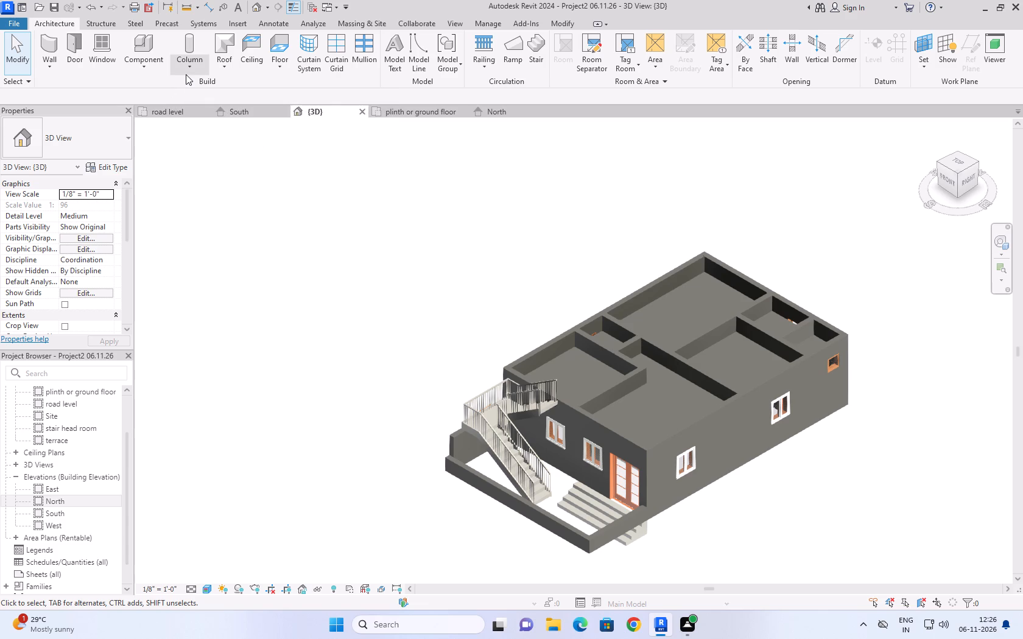
pyautogui.click(184, 72)
pyautogui.click(160, 66)
pyautogui.click(176, 96)
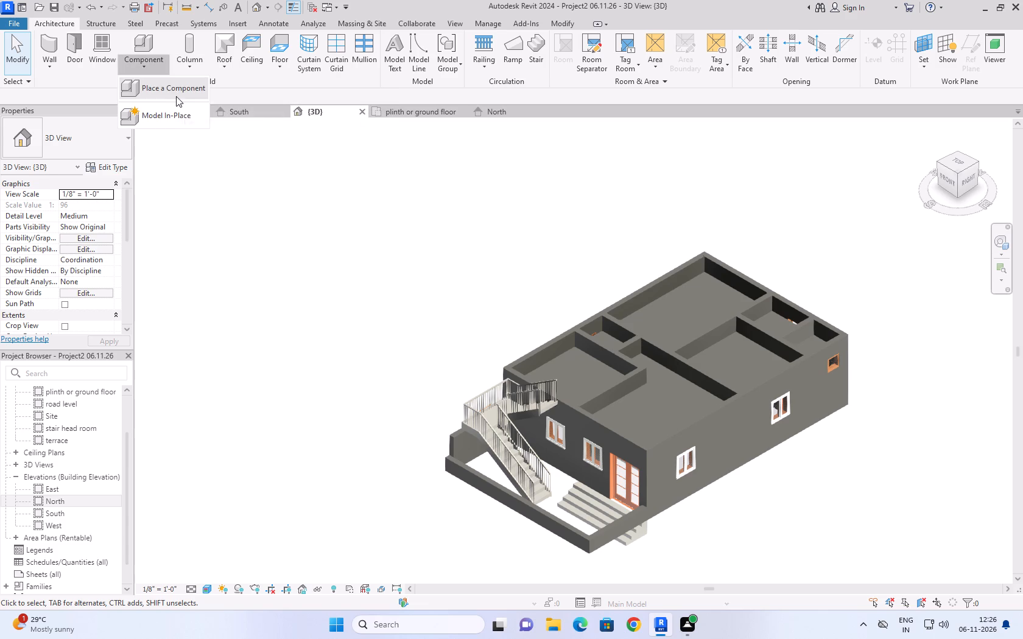
pyautogui.click(528, 40)
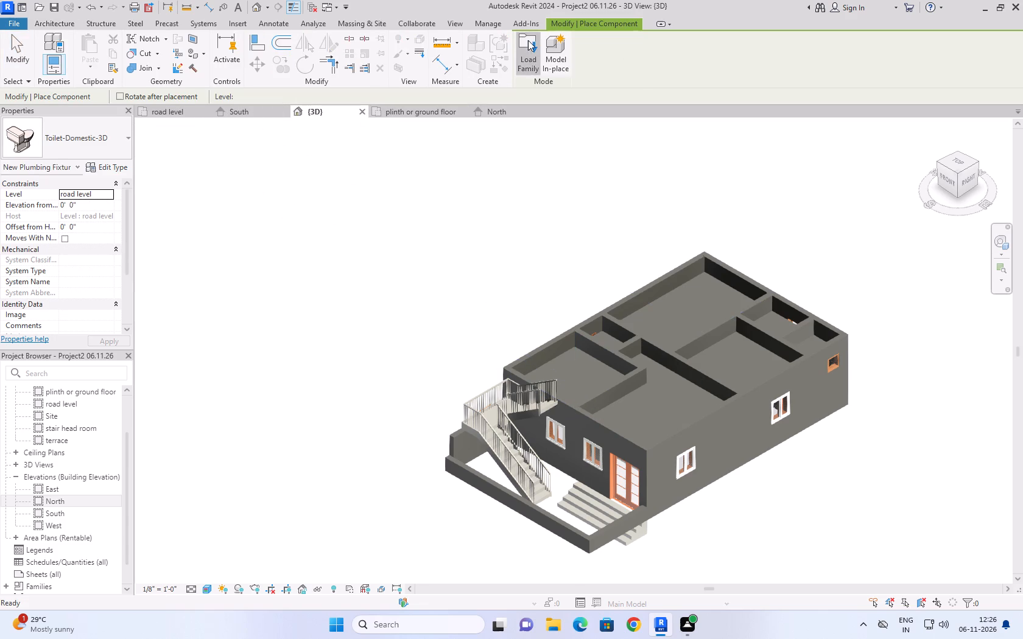
pyautogui.click(756, 190)
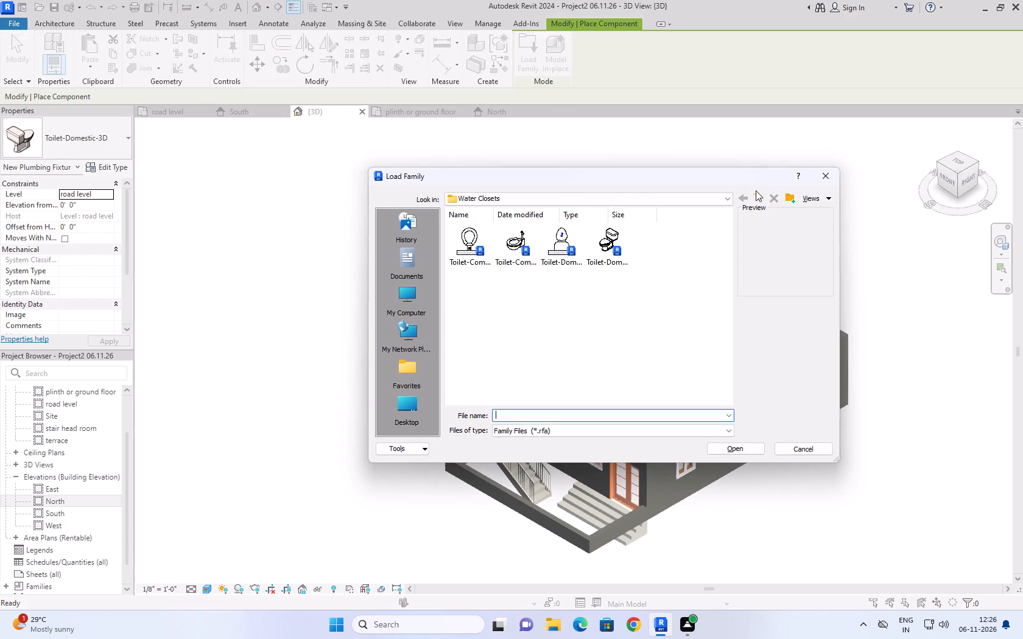
pyautogui.click(756, 197)
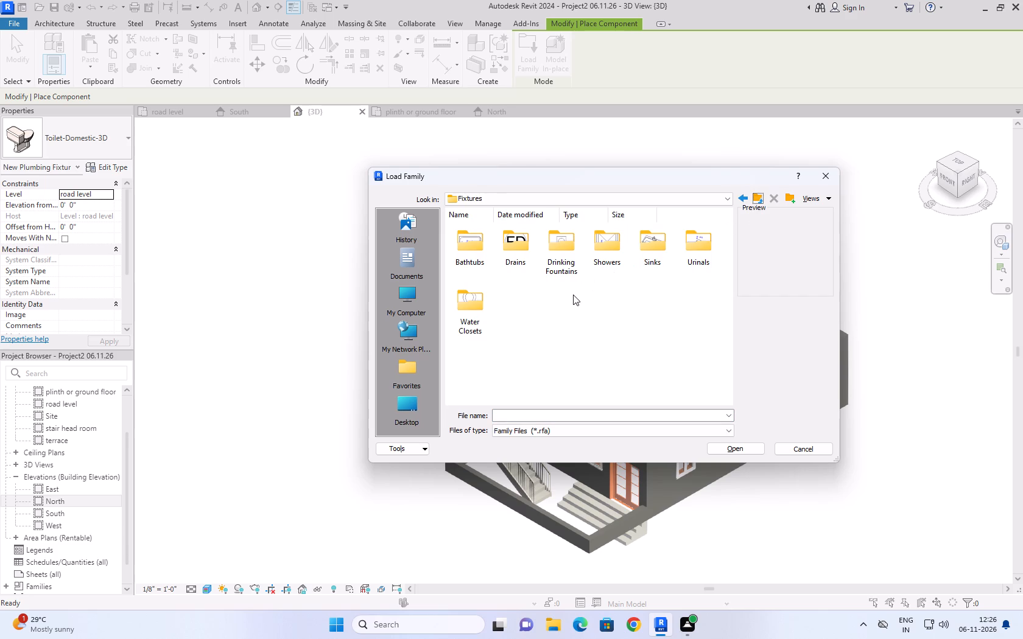
pyautogui.click(573, 296)
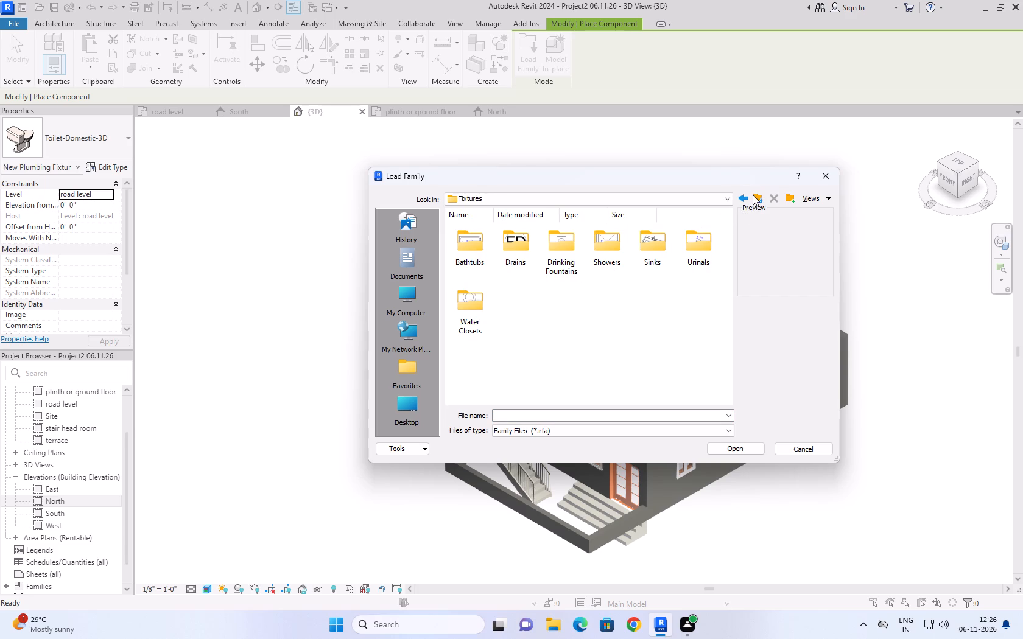
pyautogui.click(764, 196)
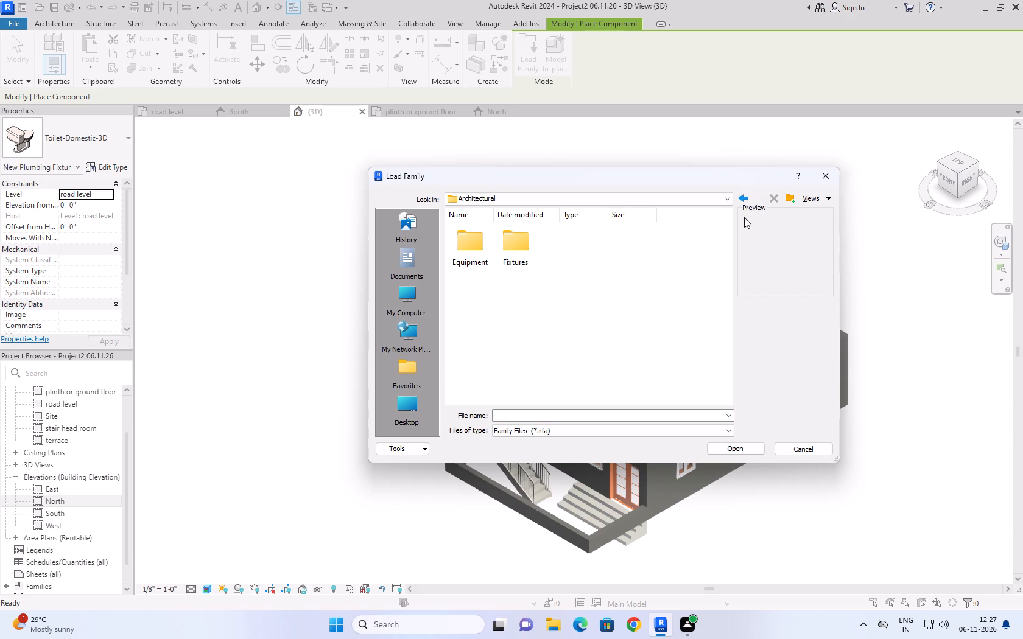
pyautogui.click(754, 200)
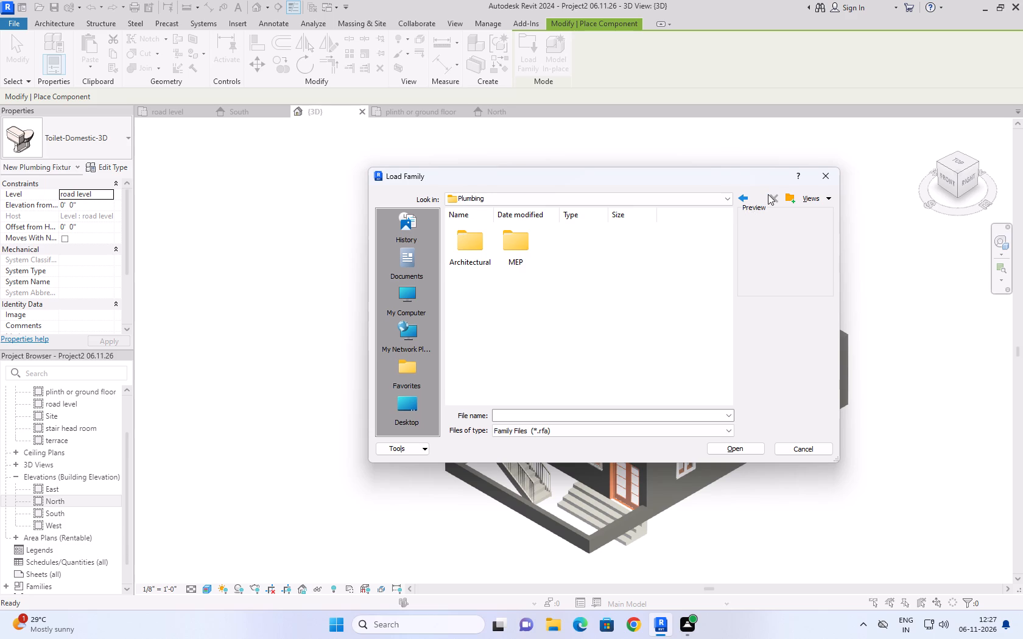
pyautogui.click(758, 200)
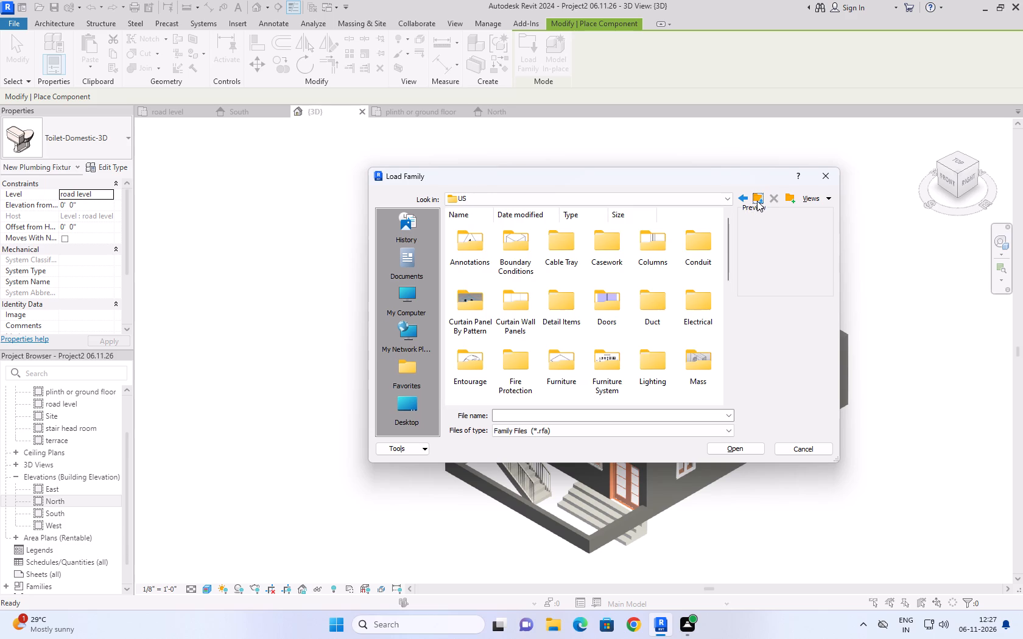
pyautogui.scroll(-1, 616, 338)
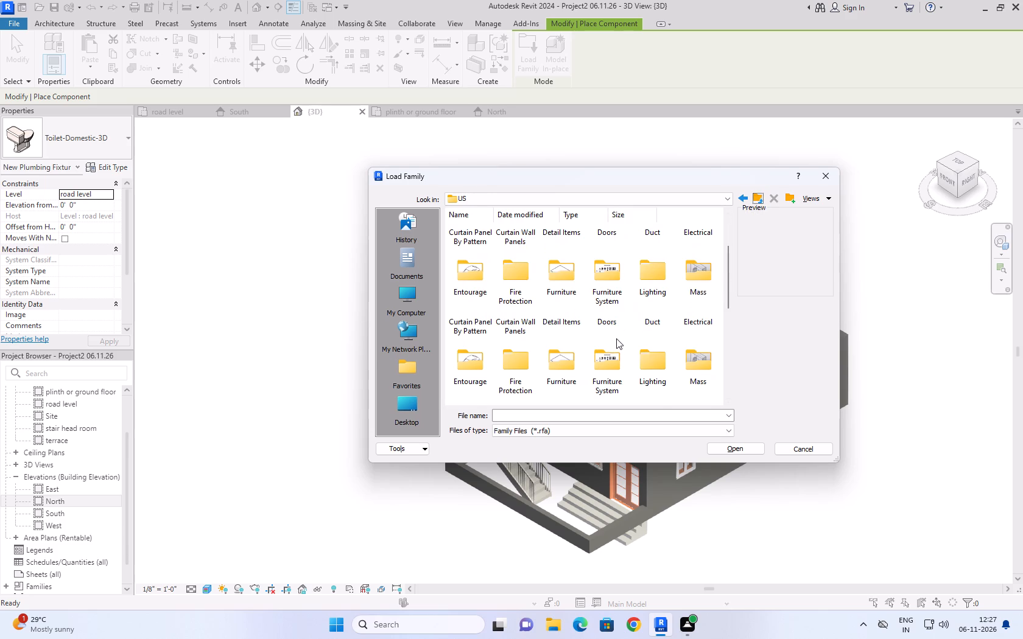
pyautogui.doubleClick(557, 274)
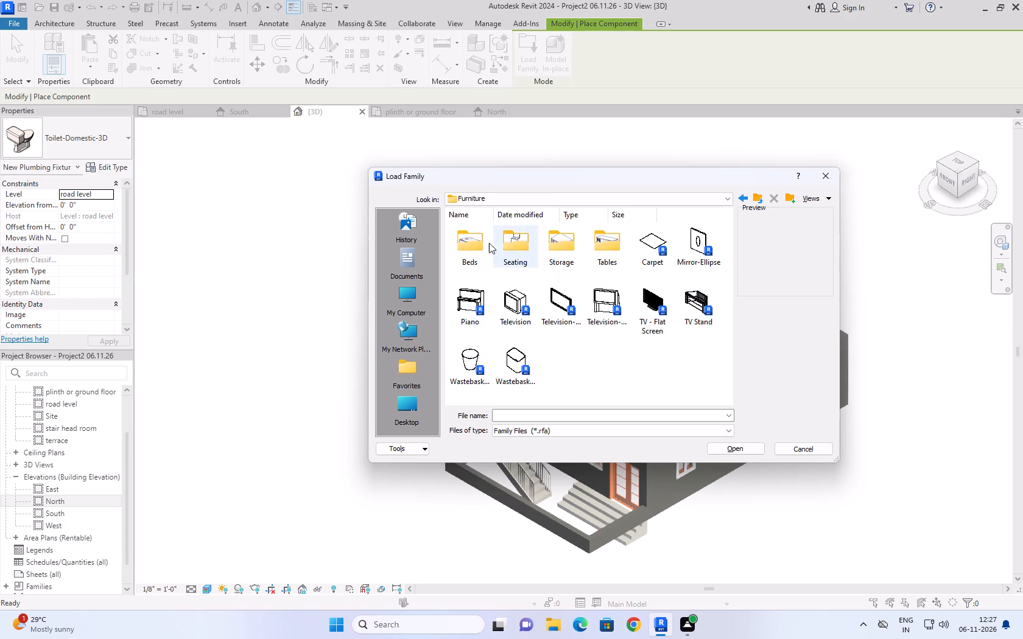
pyautogui.doubleClick(481, 241)
pyautogui.click(475, 250)
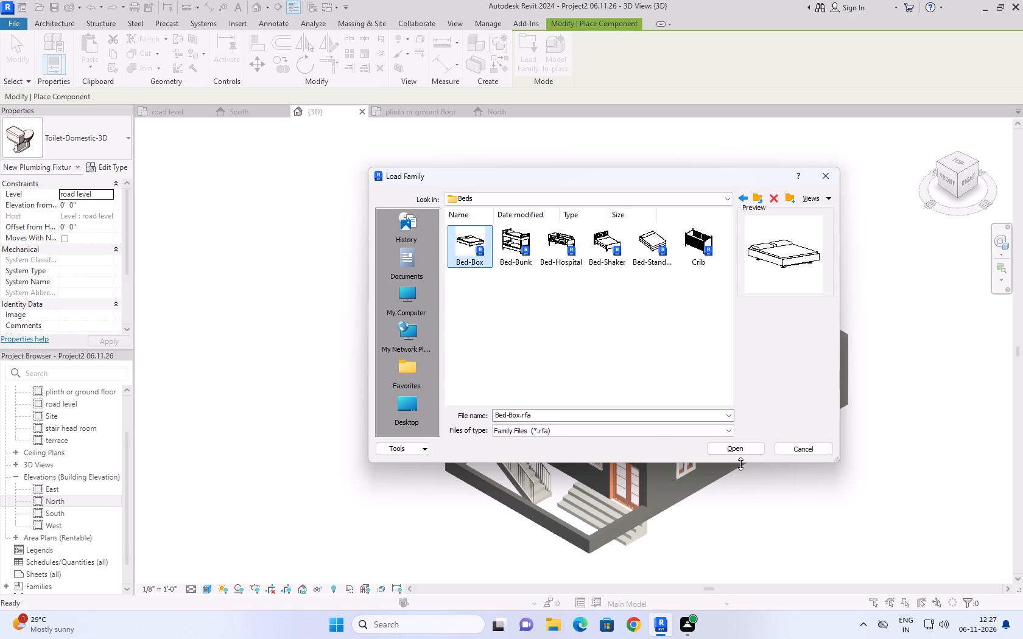
pyautogui.click(747, 454)
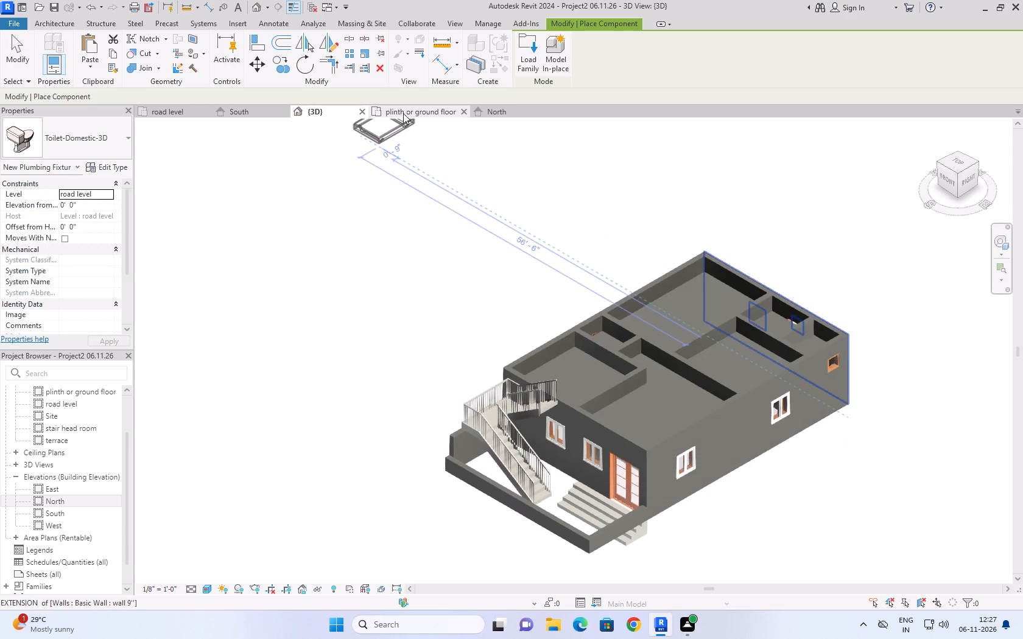
# In the plinth or ground floor plan, place a Double 53" x 74" Bed-Box in the northwest bedroom, headboard about 7" from the west wall.
pyautogui.click(404, 113)
pyautogui.scroll(-7, 463, 221)
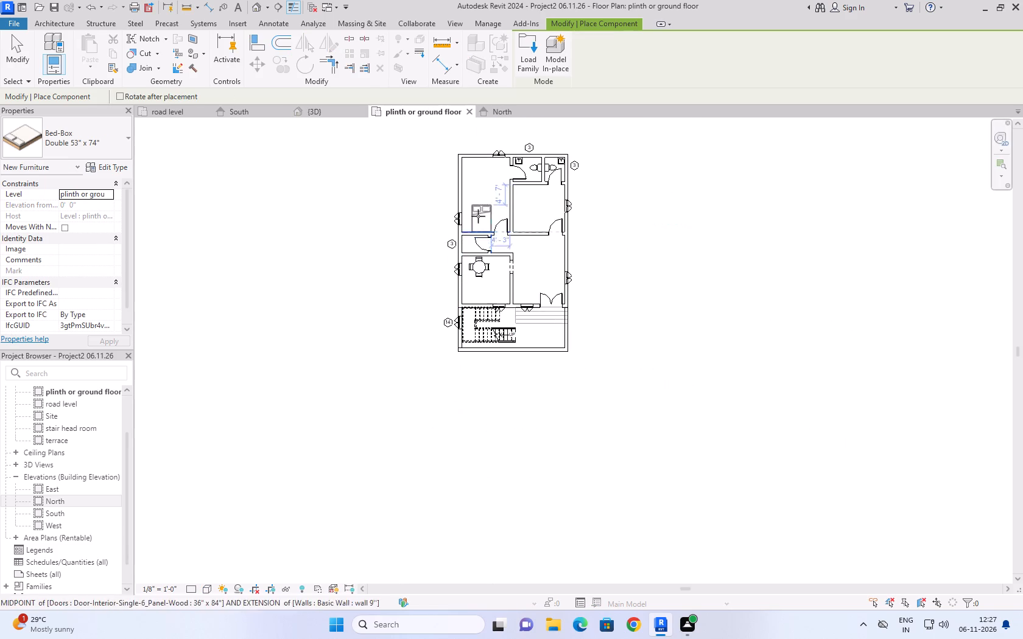
pyautogui.moveTo(478, 204); pyautogui.dragTo(480, 332, button='middle')
pyautogui.scroll(10, 475, 338)
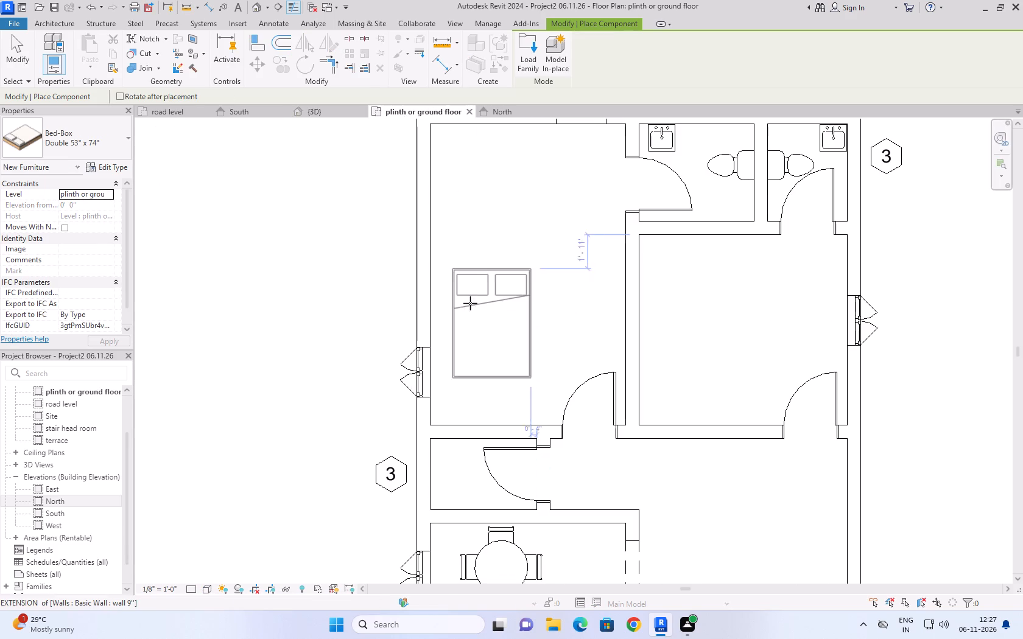
pyautogui.press('space')
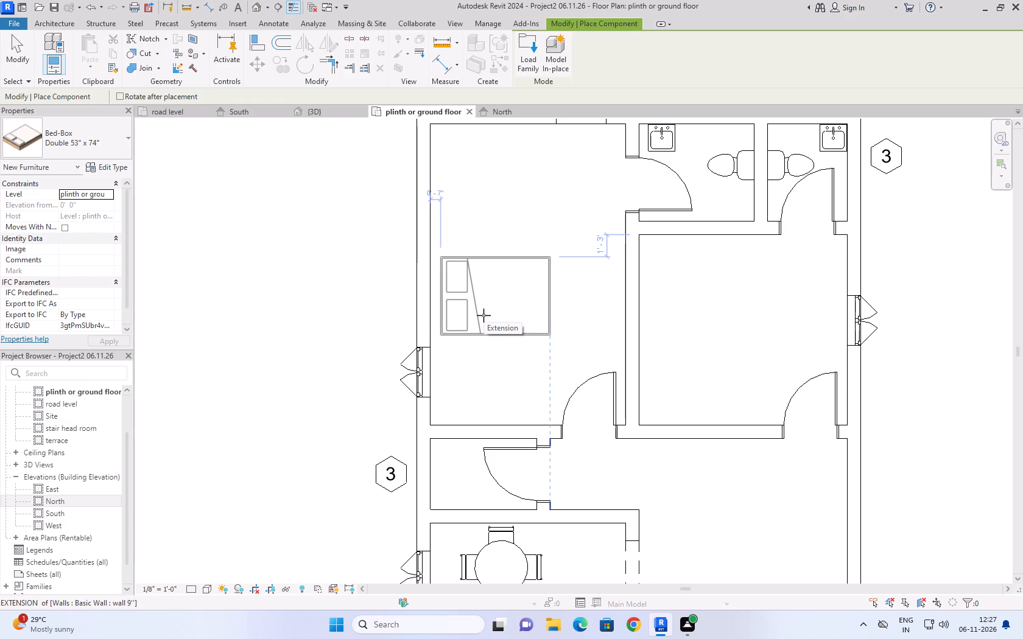
pyautogui.click(483, 315)
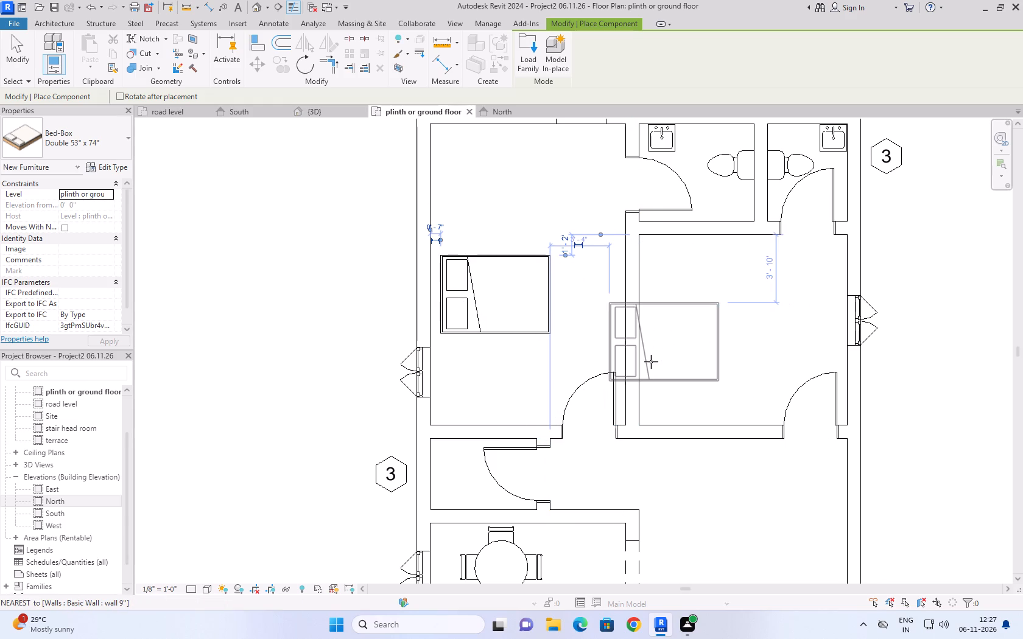
# Place a second double Bed-Box in the east bedroom, level with the first, about 4" from its west wall and 1' 2" from its north wall.
pyautogui.scroll(-2, 647, 340)
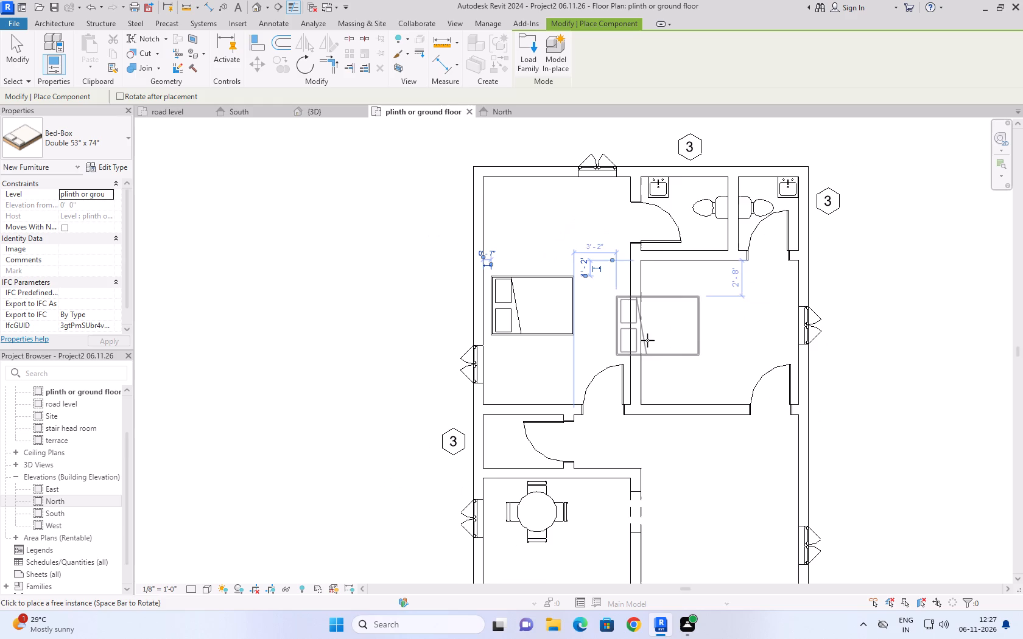
pyautogui.click(677, 324)
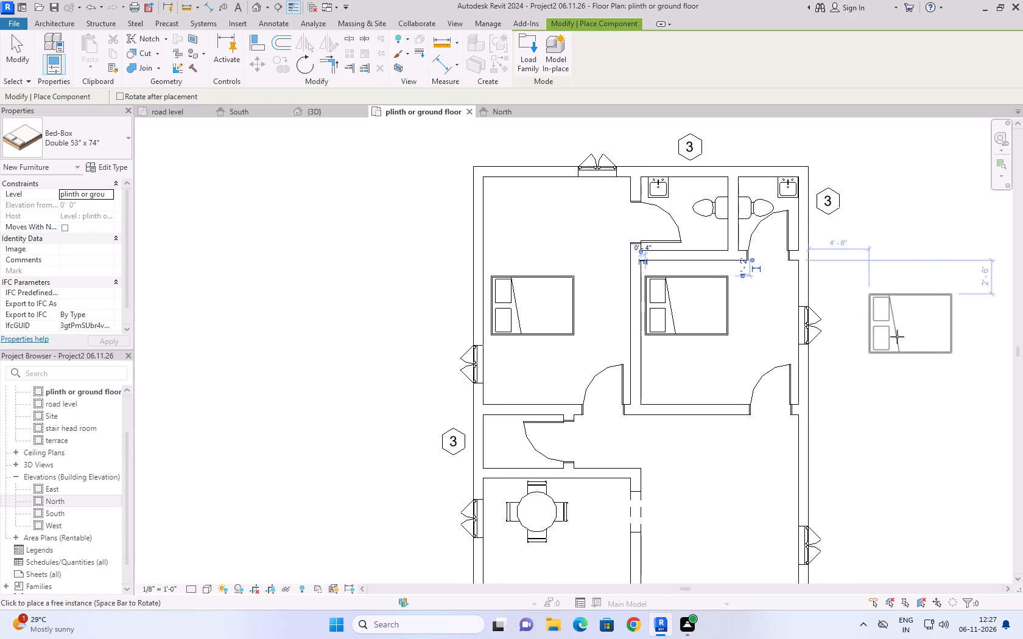
pyautogui.scroll(-3, 899, 266)
pyautogui.scroll(-1, 886, 347)
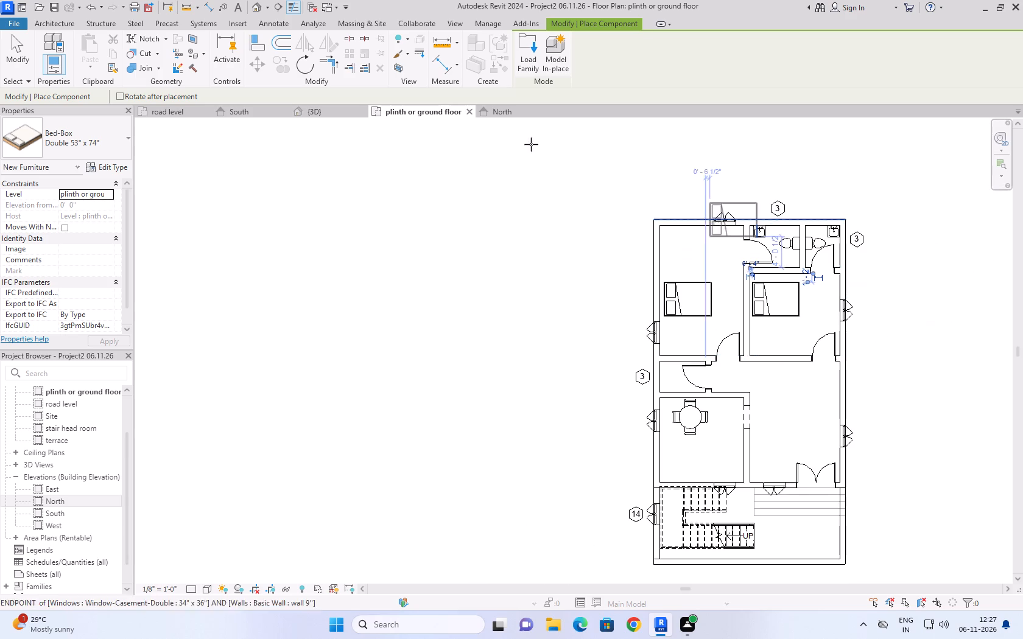
pyautogui.click(11, 46)
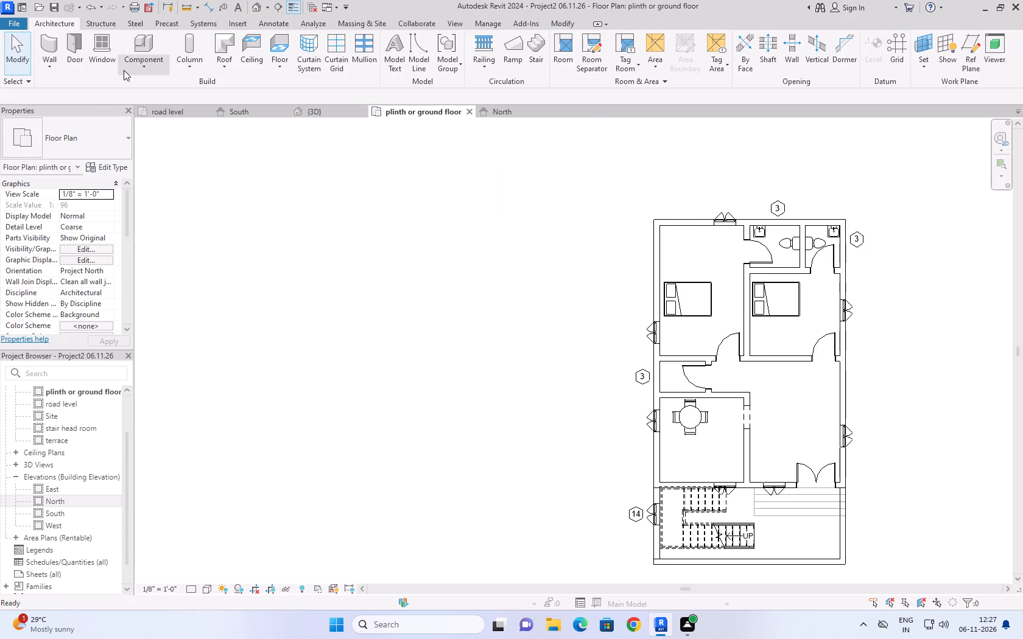
# Load the Couch-Viper family from the Seating folder of the Furniture library for component placement.
pyautogui.click(133, 75)
pyautogui.click(166, 90)
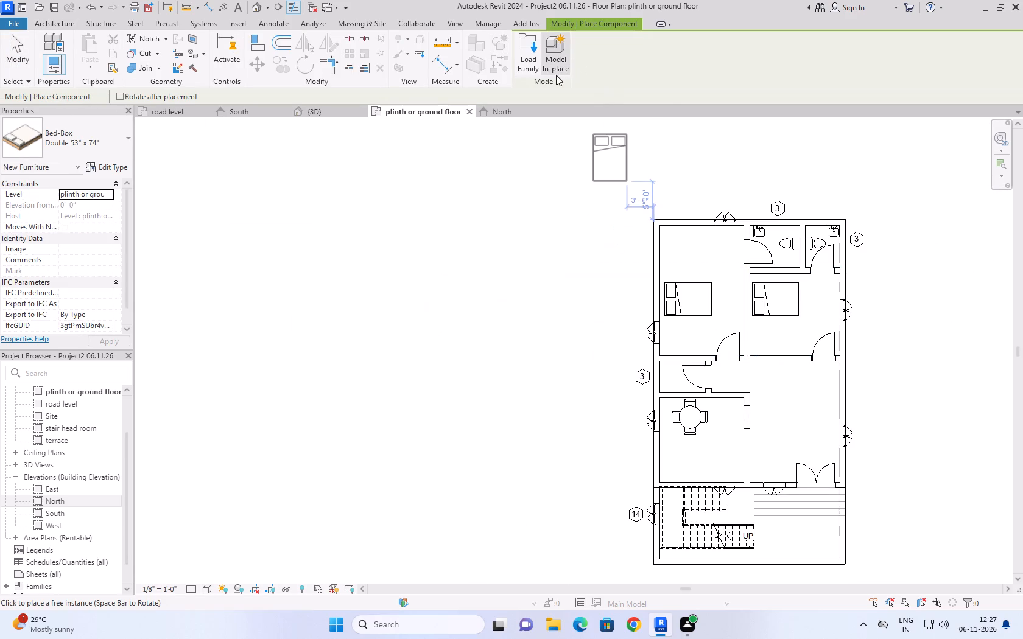
pyautogui.click(526, 63)
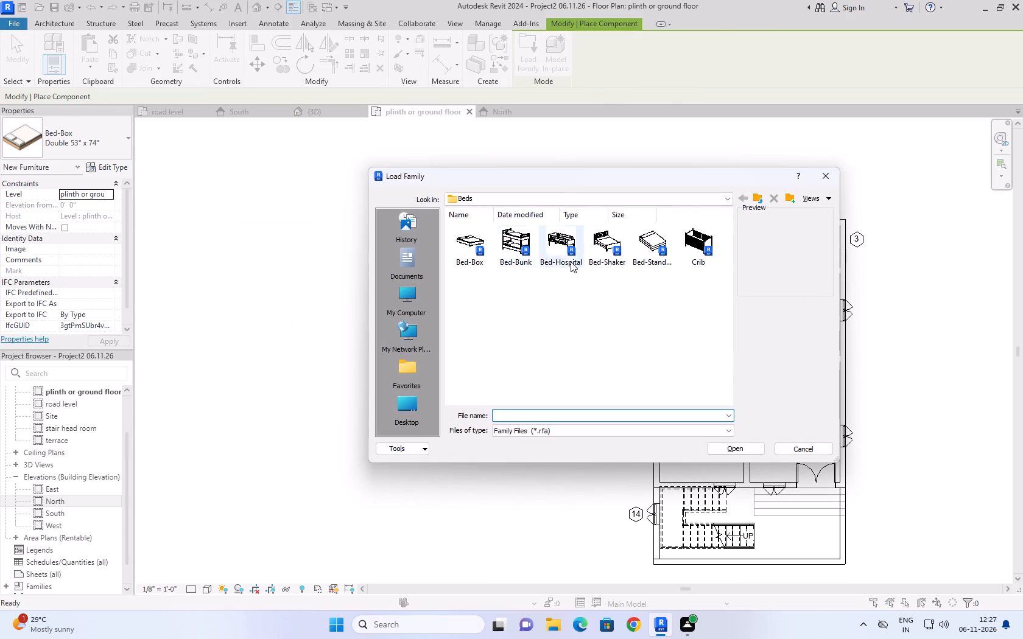
pyautogui.click(756, 200)
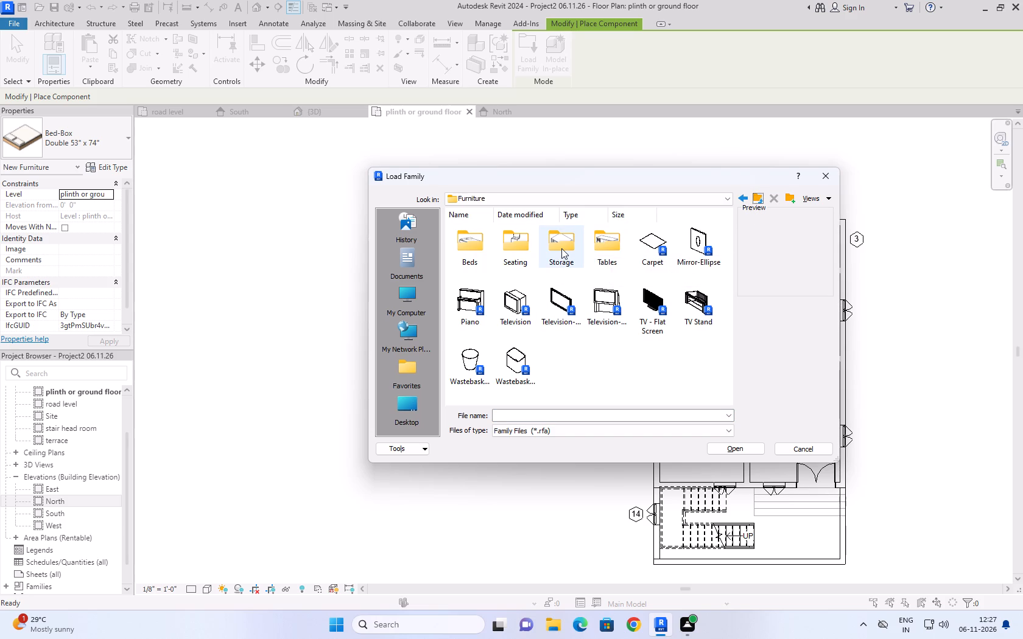
pyautogui.doubleClick(516, 255)
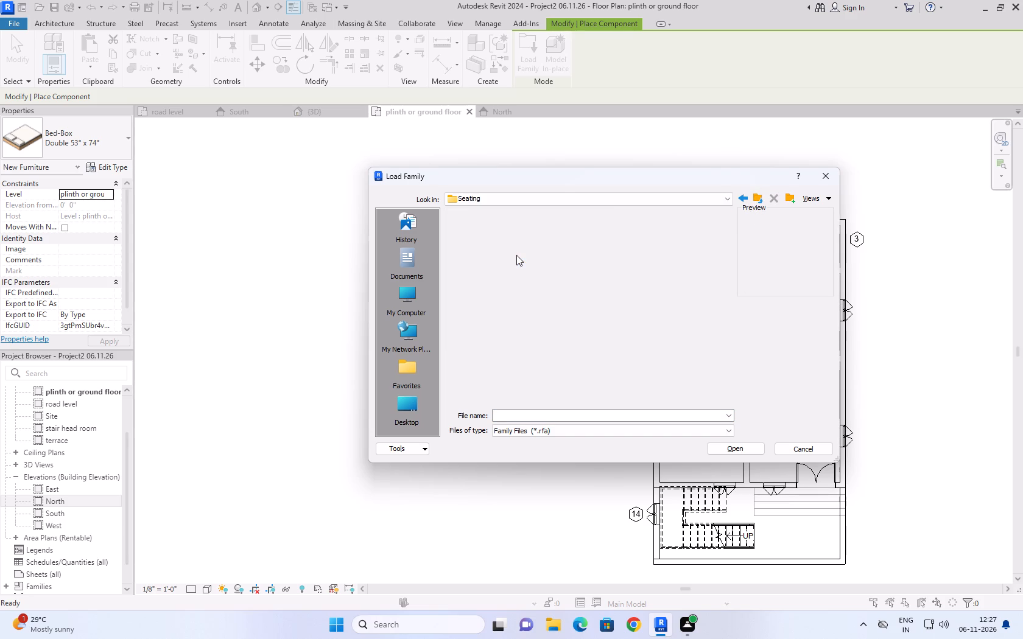
pyautogui.click(611, 245)
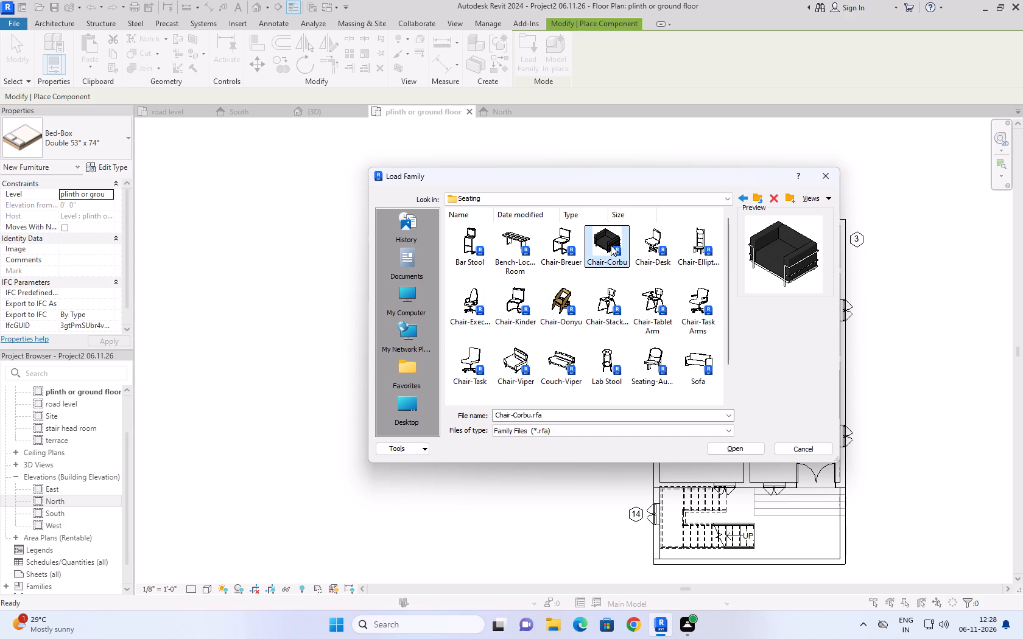
pyautogui.click(508, 299)
pyautogui.click(464, 288)
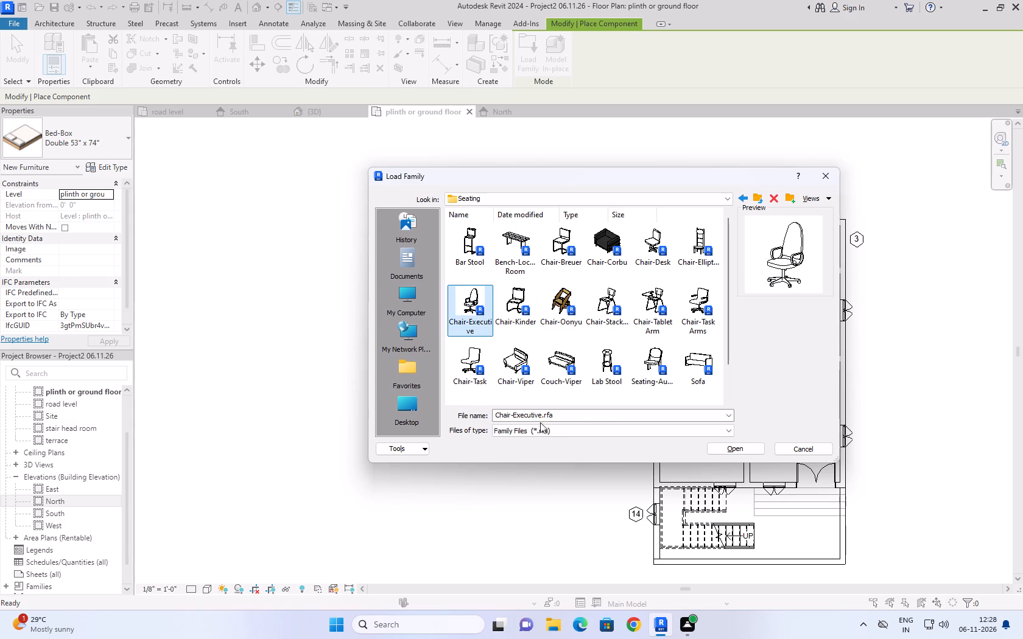
pyautogui.click(660, 360)
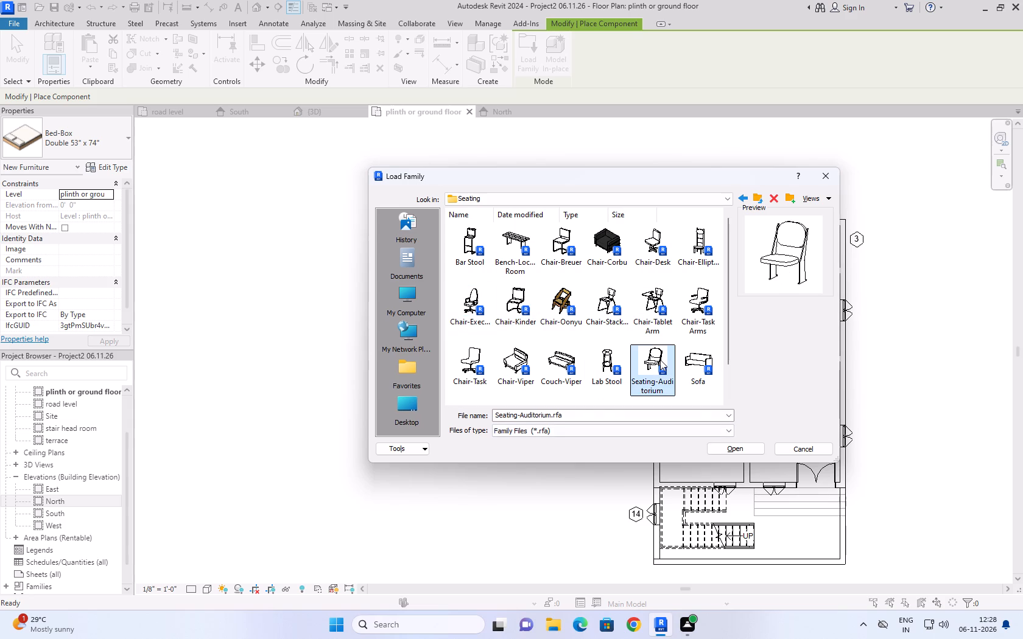
pyautogui.click(567, 360)
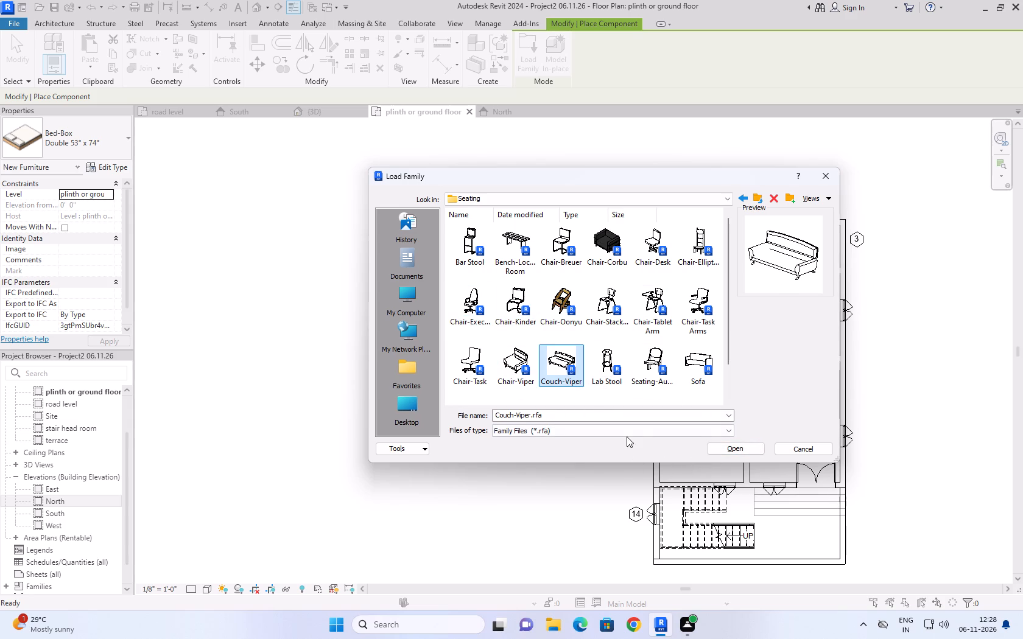
pyautogui.click(717, 450)
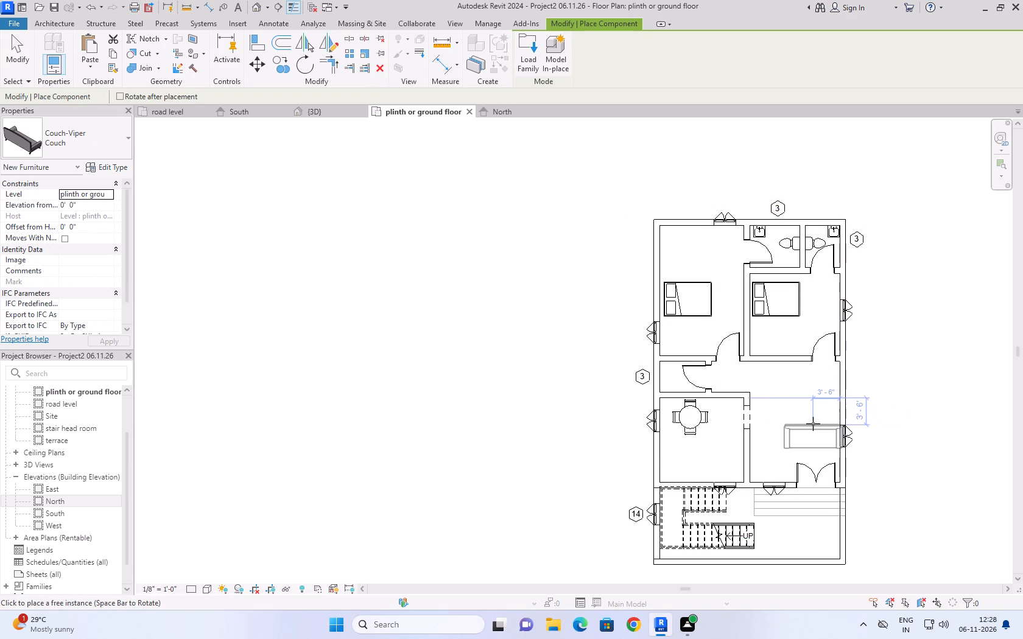
# Try couch orientations in the hall and check the hall furniture layout on the reference plan in the road level view.
pyautogui.press('space')
pyautogui.press('space')
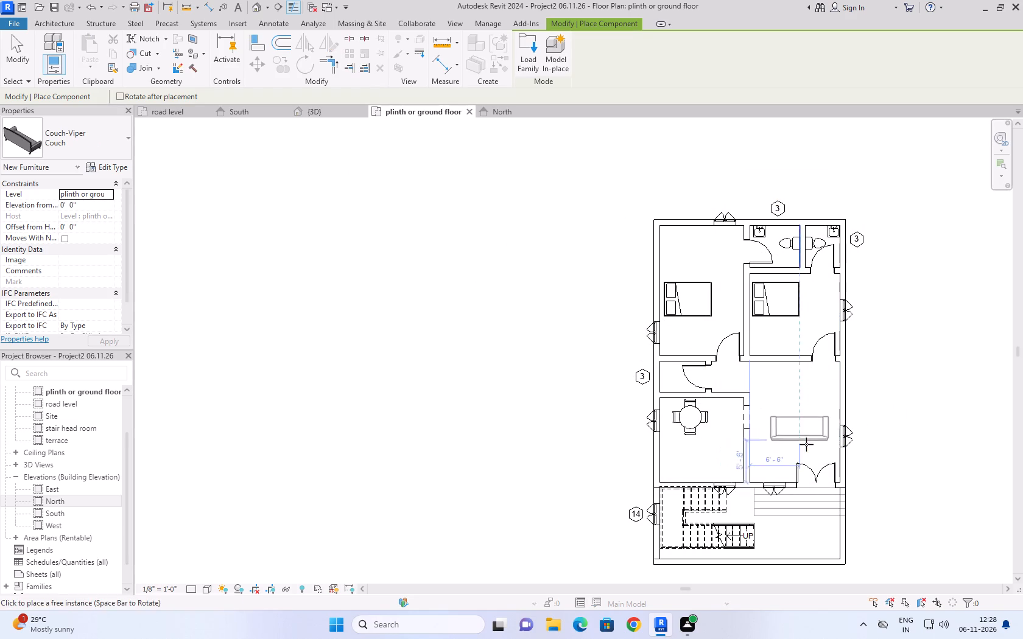
pyautogui.press('space')
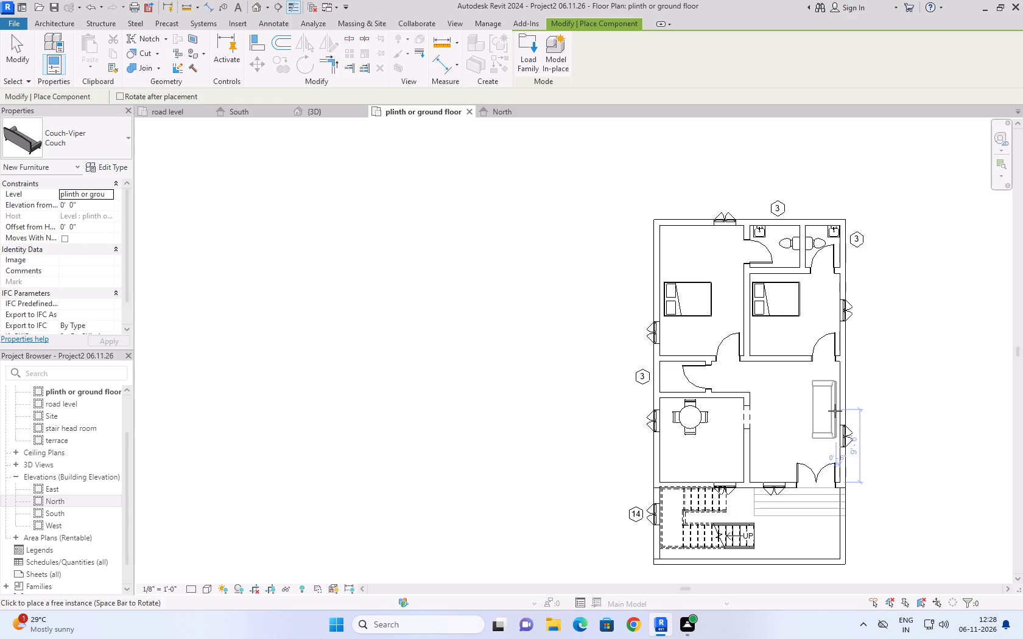
pyautogui.press('space')
pyautogui.press('space')
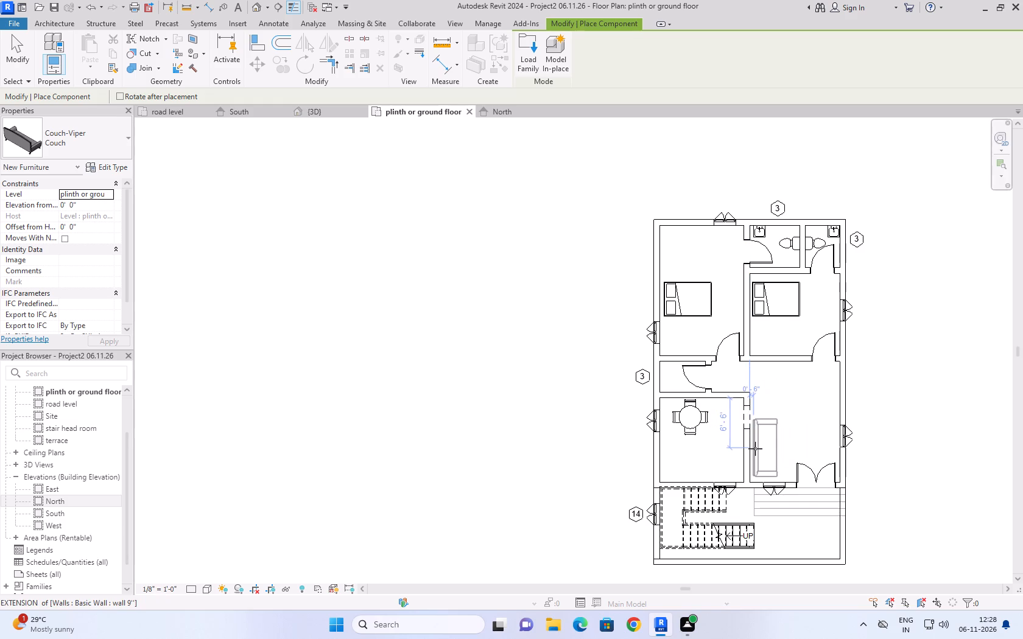
pyautogui.scroll(-4, 758, 445)
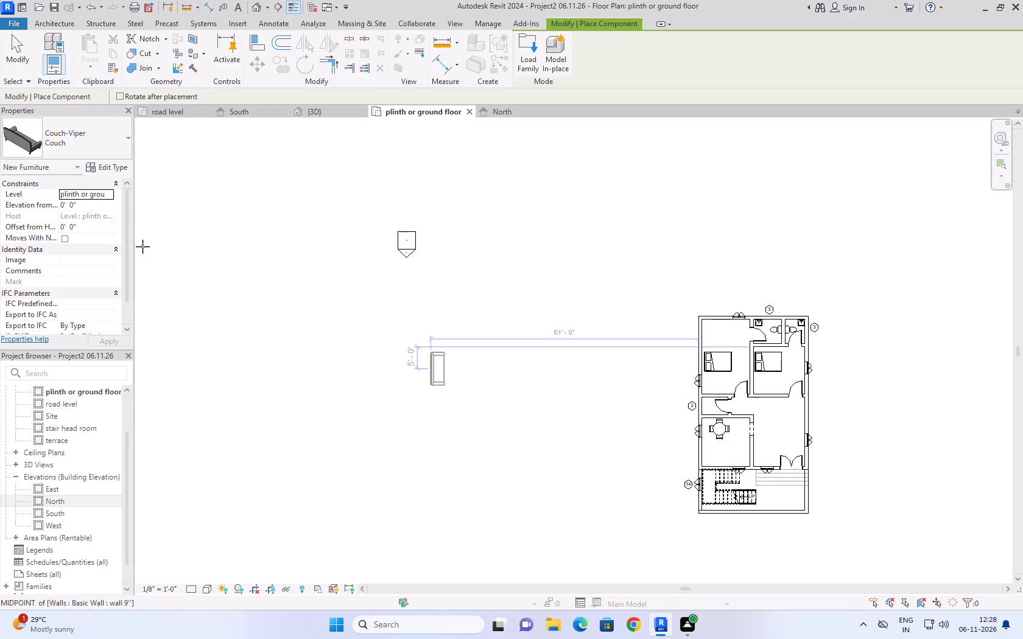
pyautogui.click(166, 112)
pyautogui.scroll(-10, 444, 434)
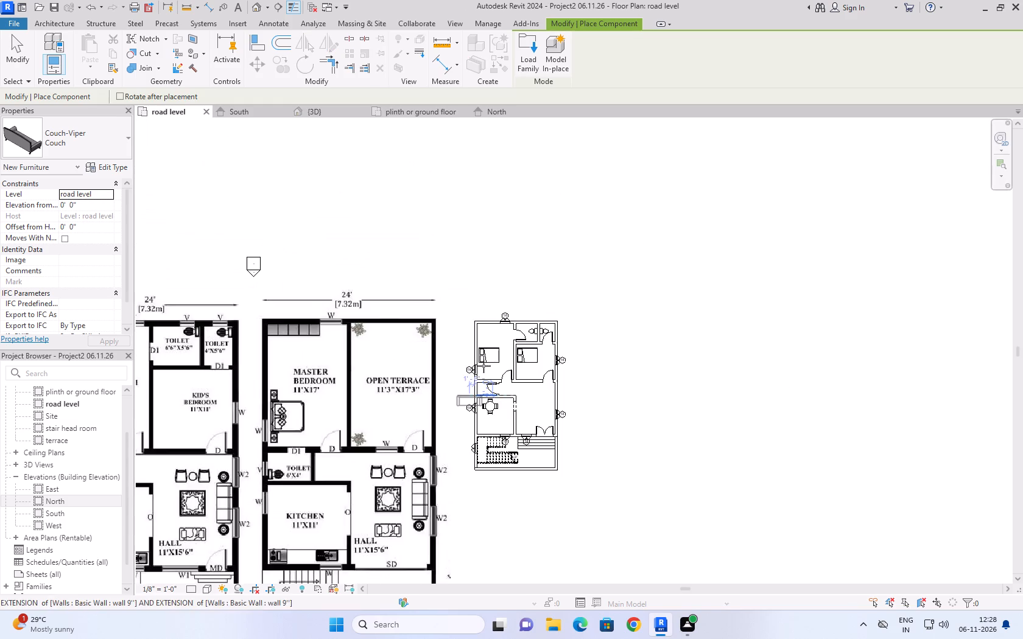
pyautogui.scroll(12, 427, 464)
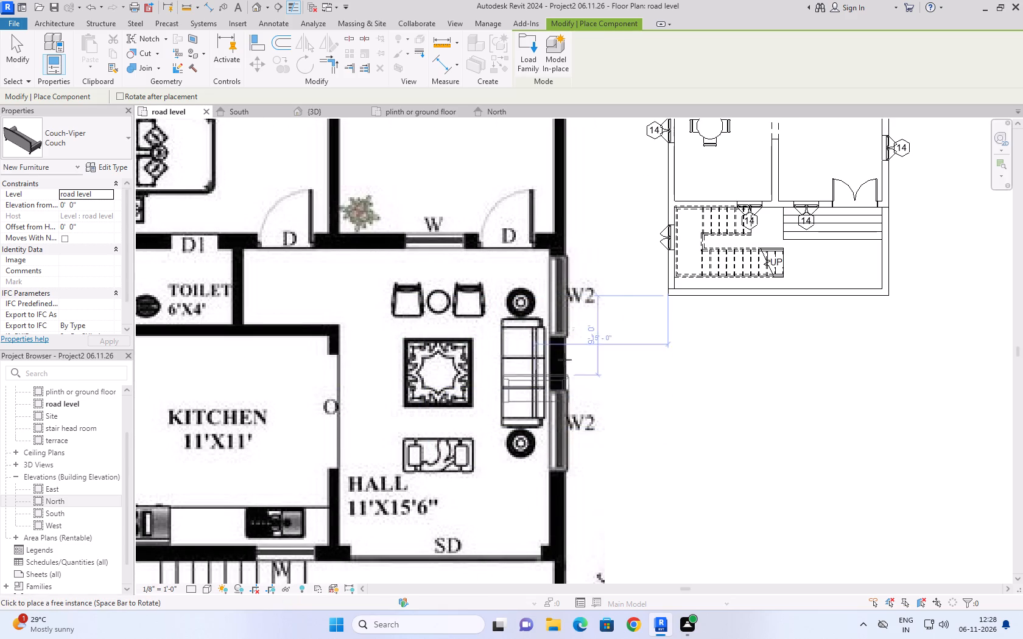
pyautogui.scroll(-2, 513, 351)
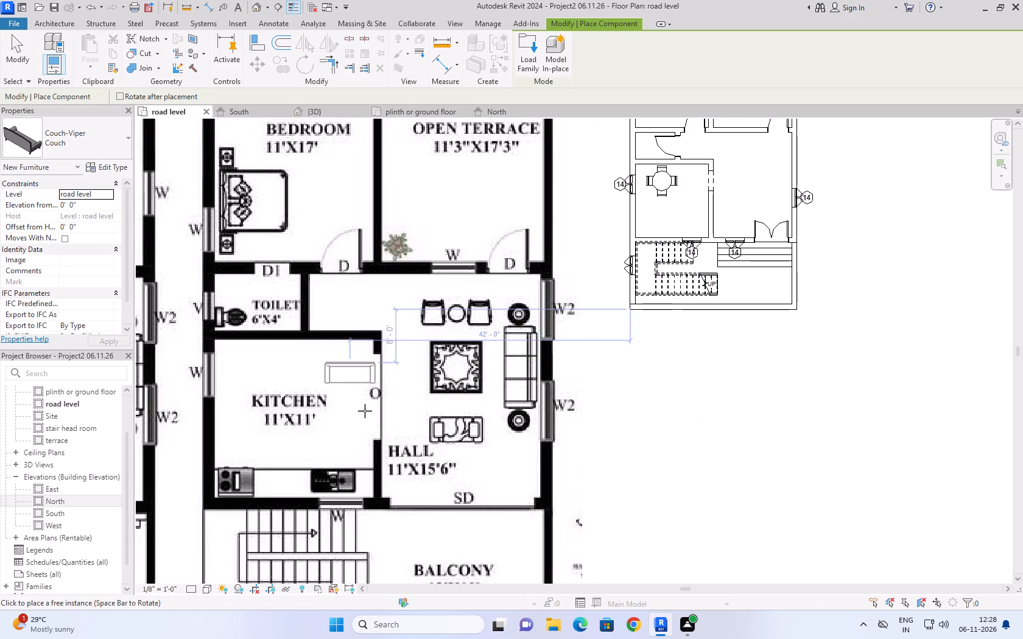
pyautogui.scroll(-3, 668, 381)
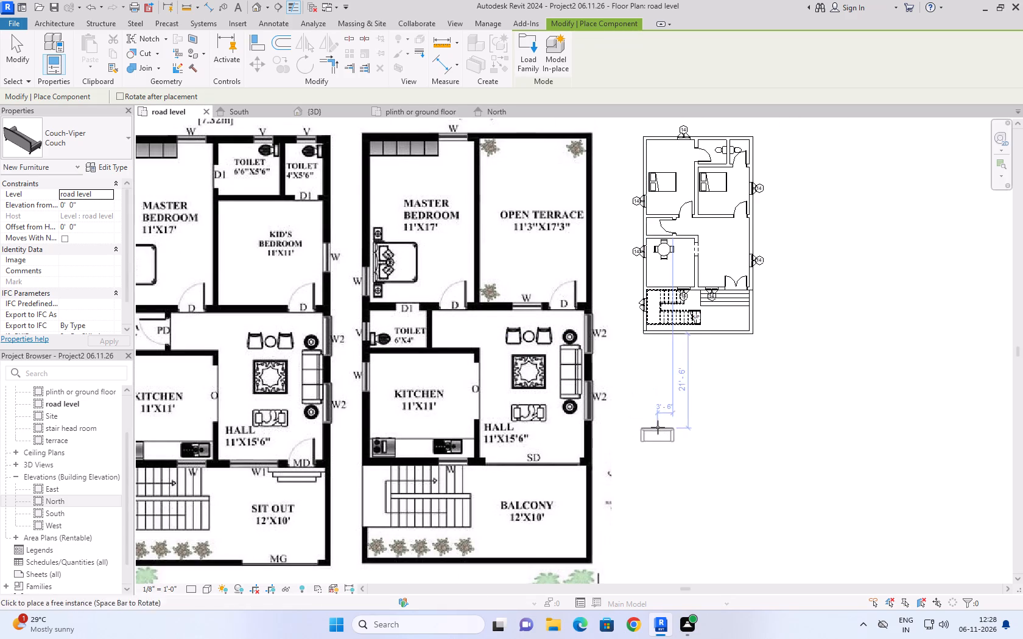
pyautogui.moveTo(672, 395); pyautogui.dragTo(675, 439, button='middle')
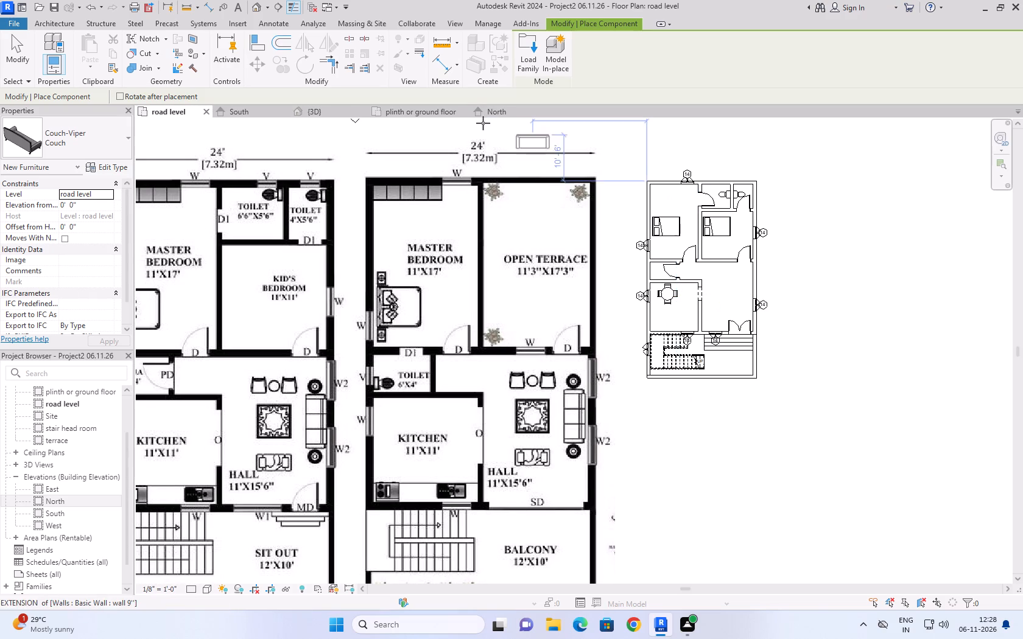
# In the plinth or ground floor plan, place the Couch-Viper in the hall facing east, its back about 2' from the west wall.
pyautogui.click(429, 107)
pyautogui.scroll(4, 817, 480)
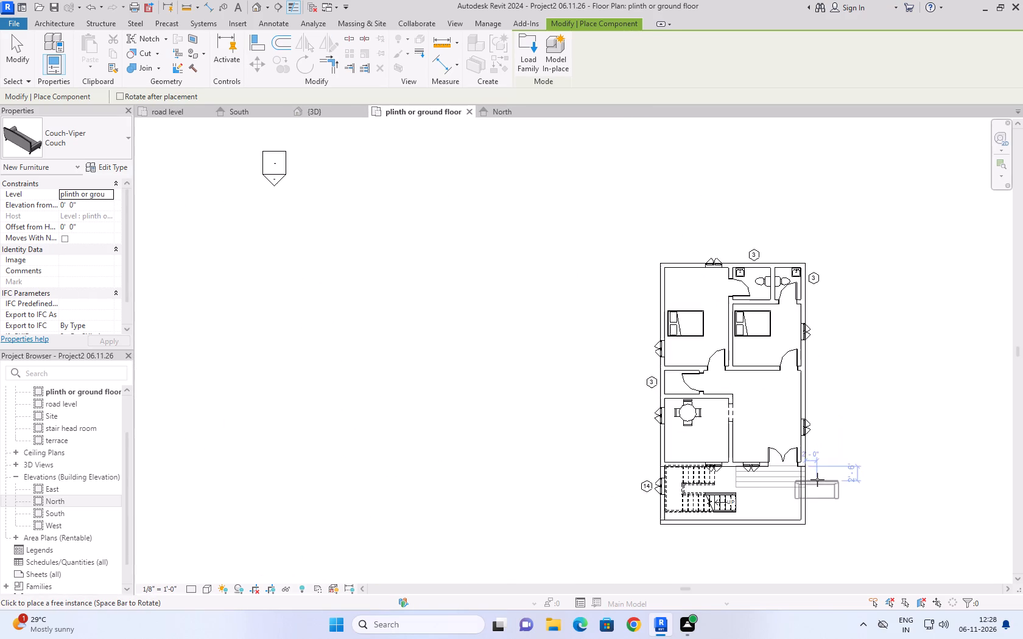
pyautogui.scroll(4, 817, 480)
pyautogui.press('space')
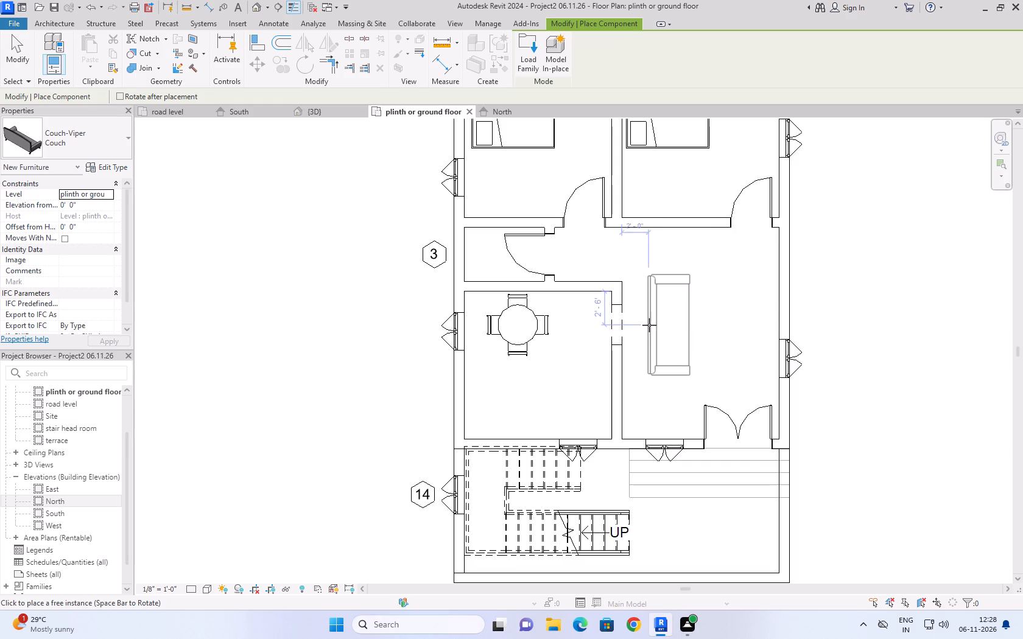
pyautogui.press('space')
pyautogui.press('space')
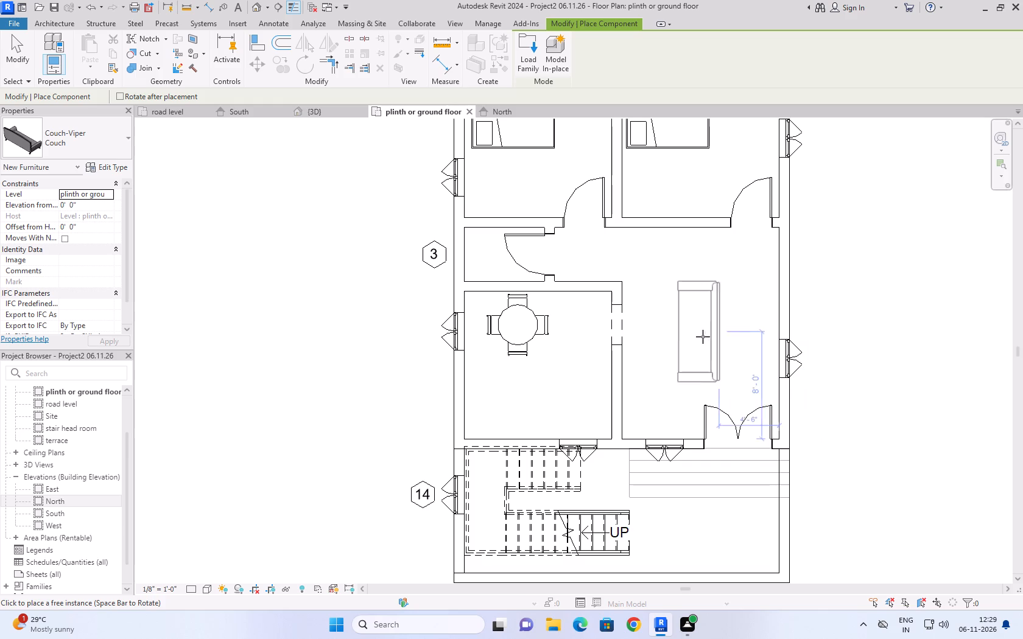
pyautogui.press('space')
pyautogui.press('space')
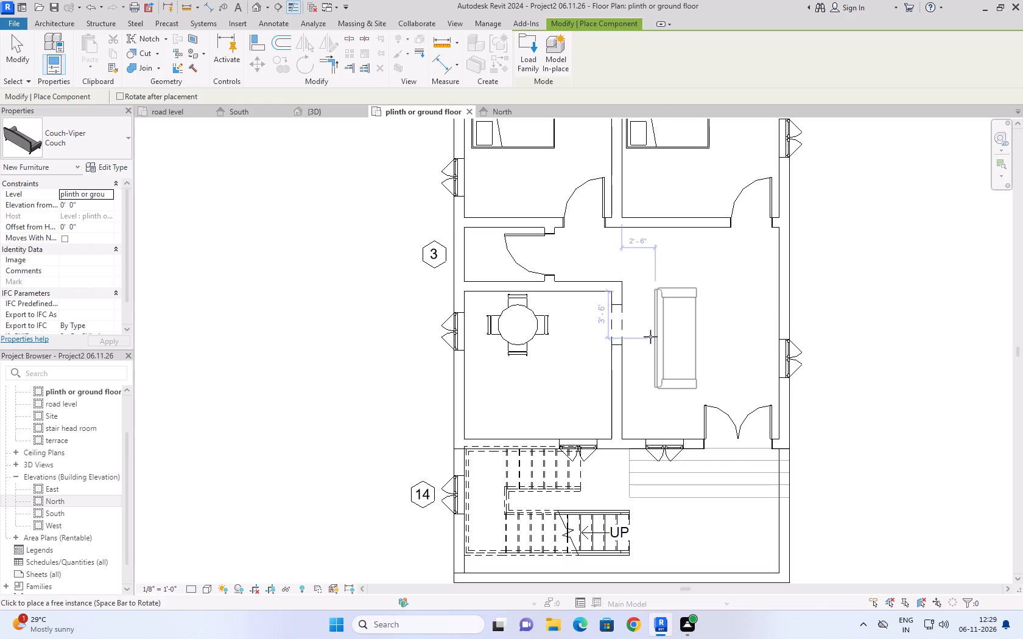
pyautogui.click(650, 337)
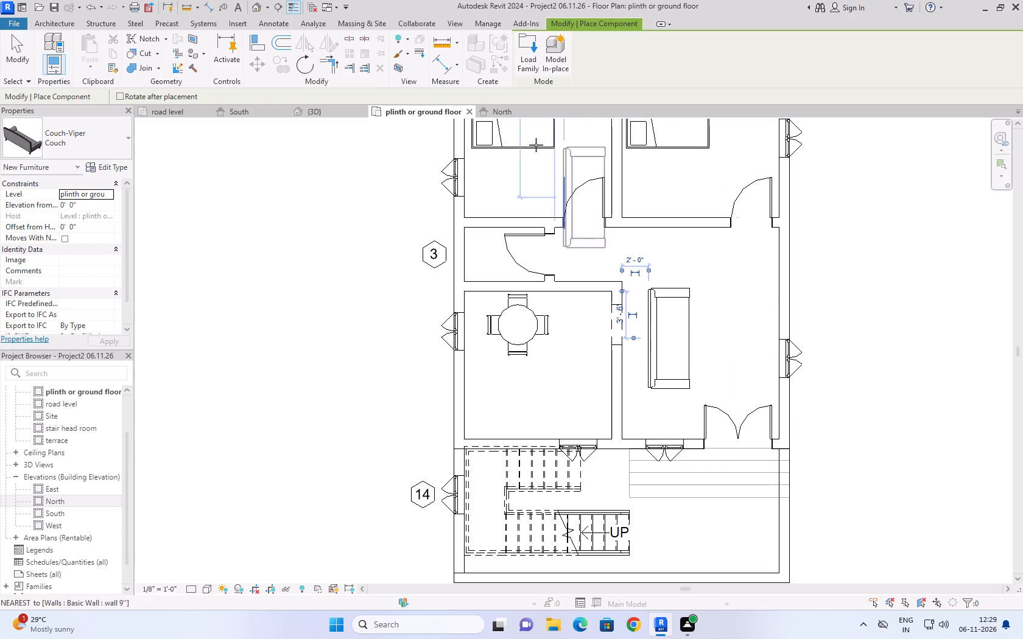
# Load Chair-Viper and place it northeast of the couch facing south, about 4' 6" from the hall's east wall and 2' from its north wall.
pyautogui.click(528, 68)
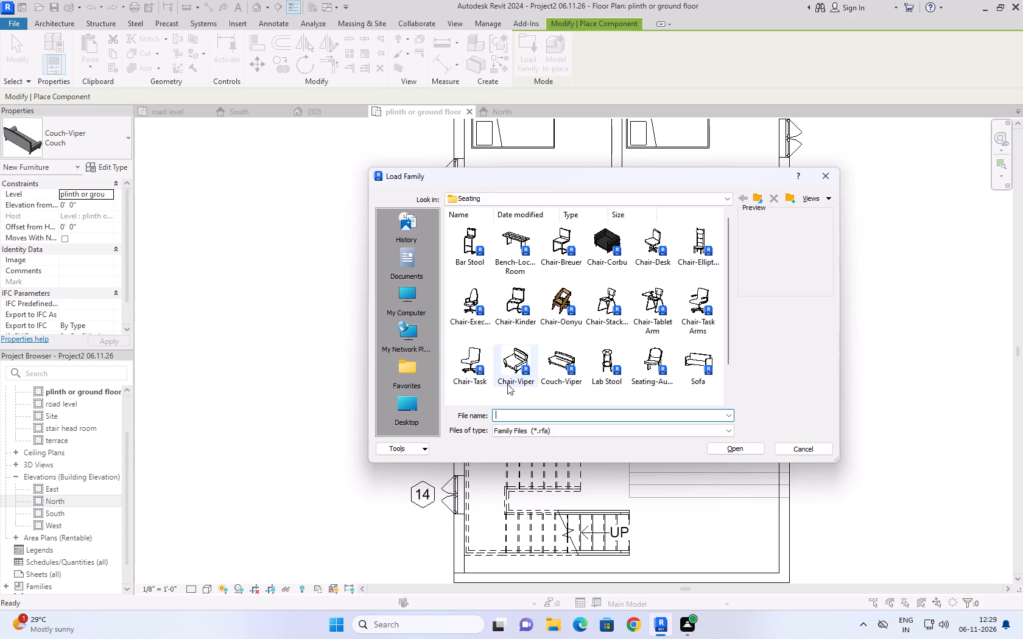
pyautogui.click(507, 374)
pyautogui.click(741, 449)
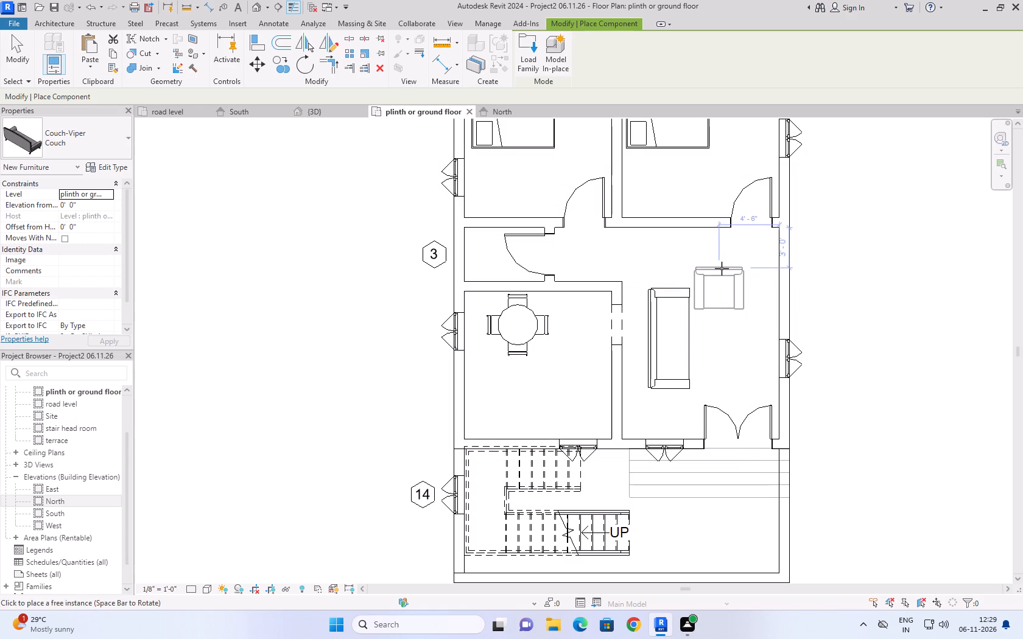
pyautogui.press('space')
pyautogui.press('space')
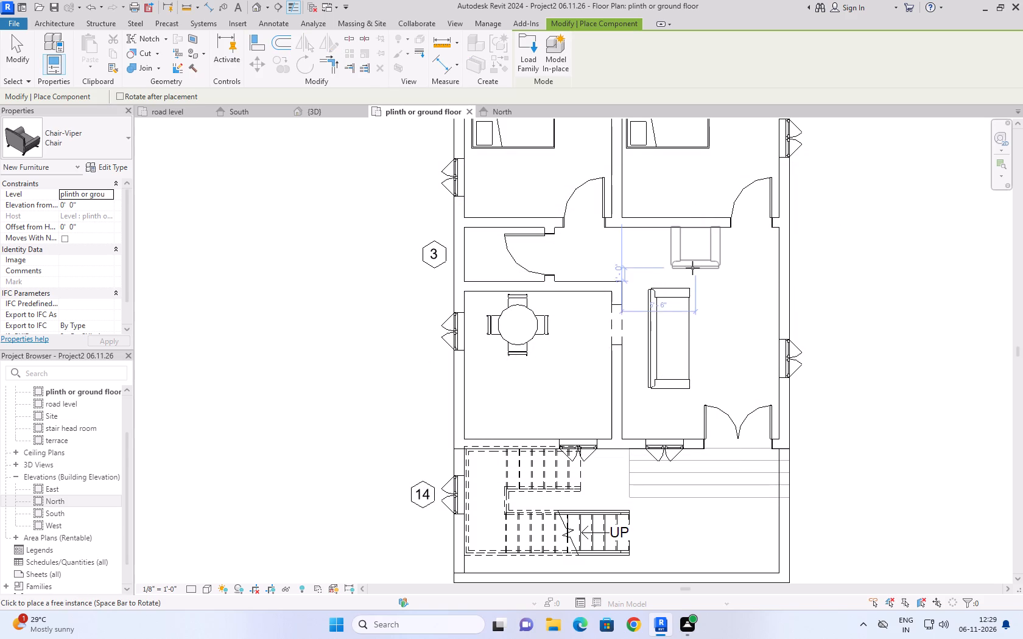
pyautogui.press('space')
pyautogui.press('space')
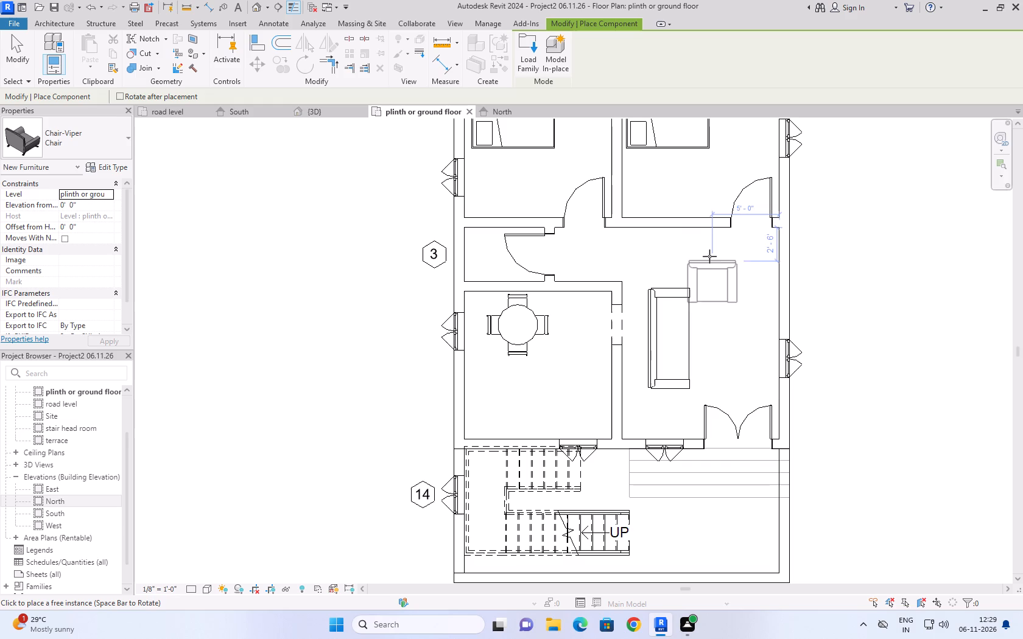
pyautogui.click(717, 256)
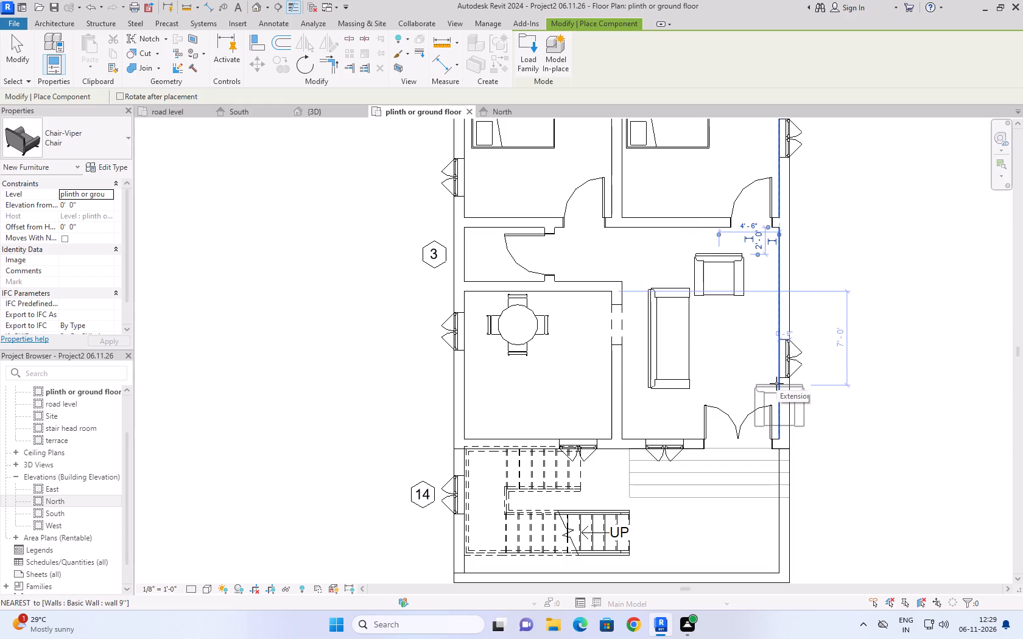
# Load Table-Dining Round from the Tables folder and place the 36" diameter type east of the couch, about 4' from the hall's east wall.
pyautogui.click(522, 43)
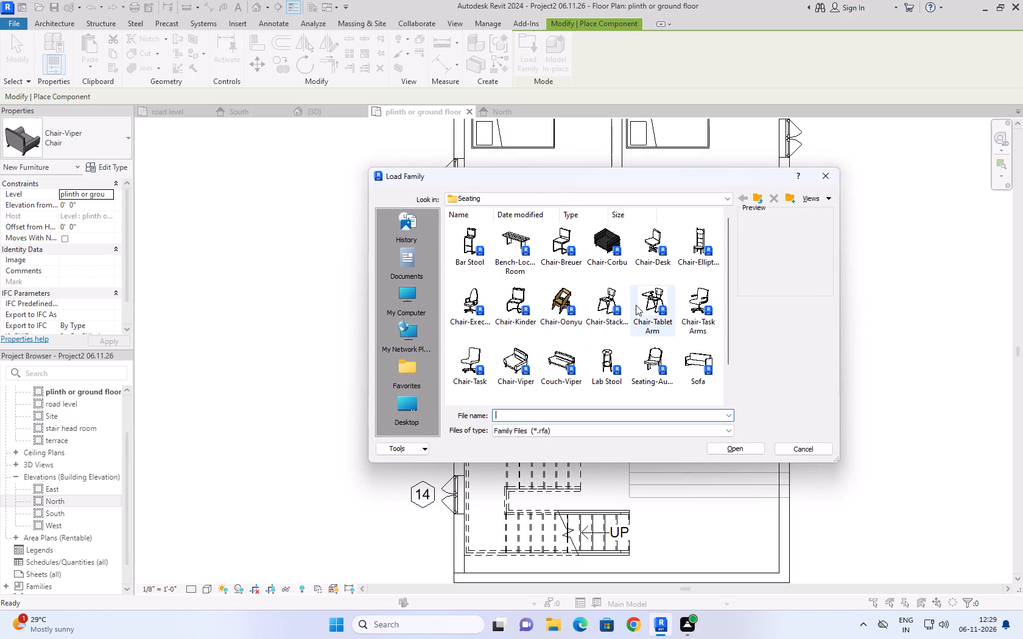
pyautogui.moveTo(760, 209); pyautogui.dragTo(759, 203)
pyautogui.click(758, 200)
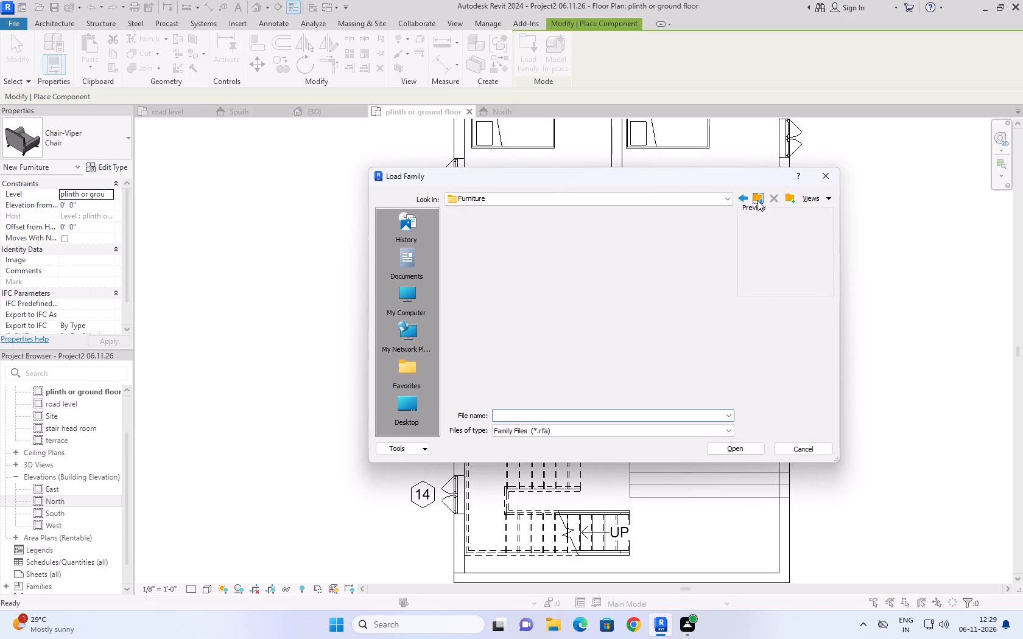
pyautogui.doubleClick(560, 253)
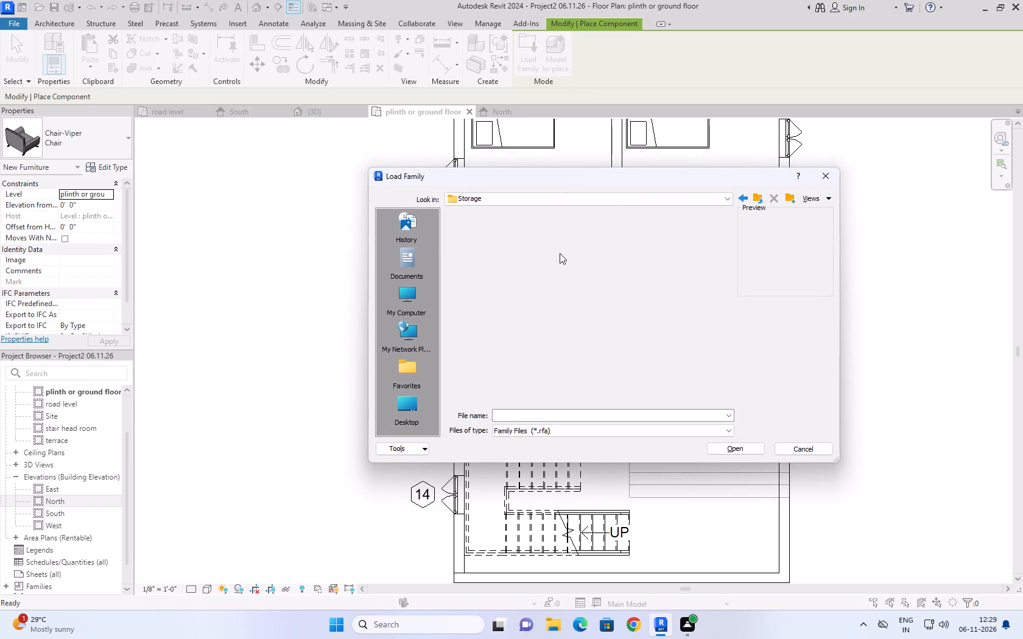
pyautogui.click(763, 198)
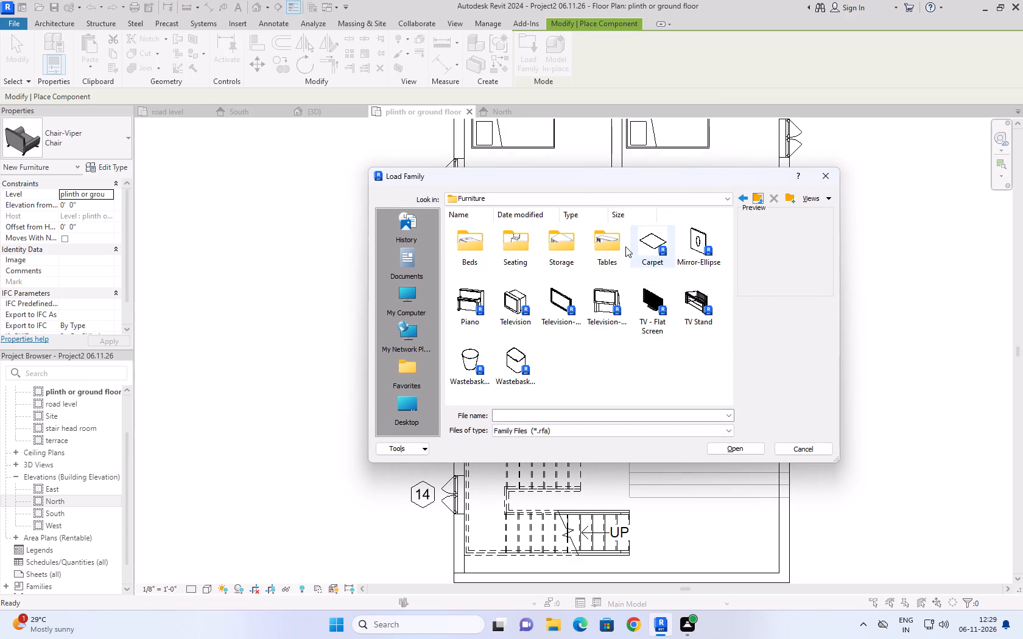
pyautogui.doubleClick(607, 238)
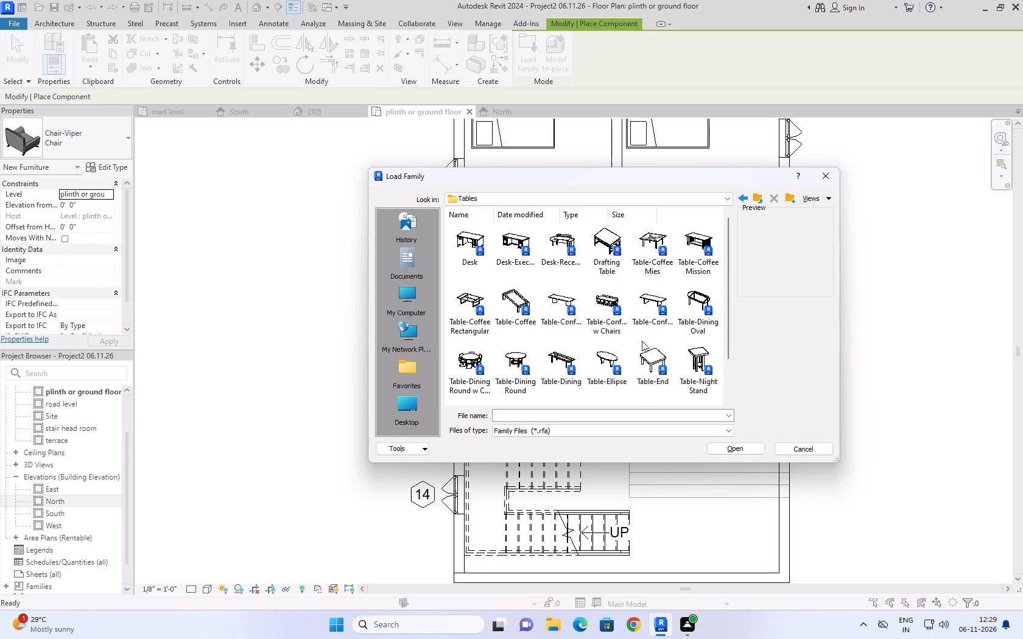
pyautogui.scroll(-2, 627, 332)
pyautogui.click(529, 379)
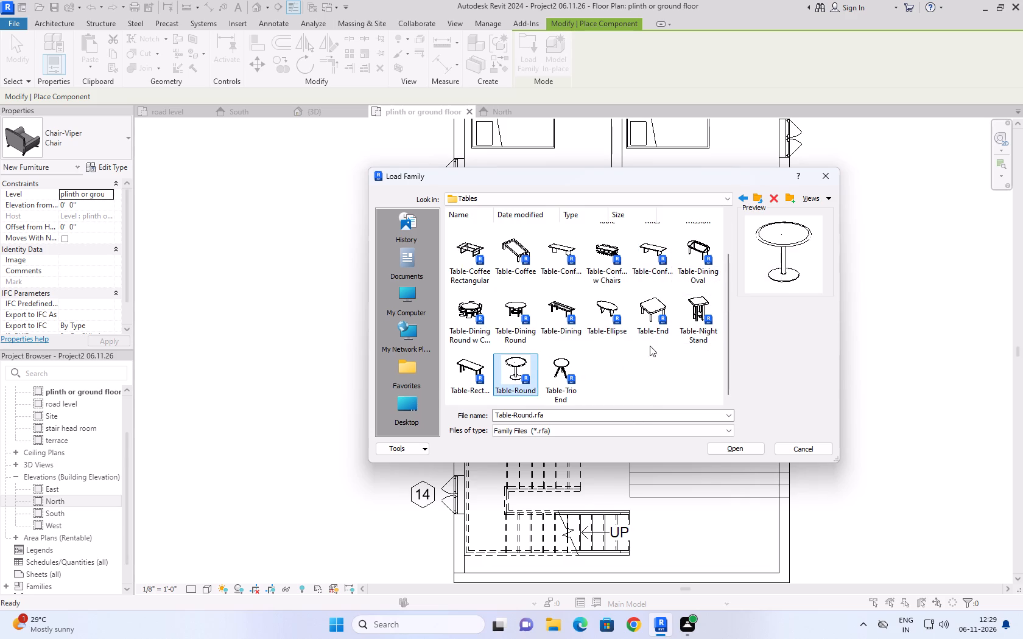
pyautogui.click(644, 304)
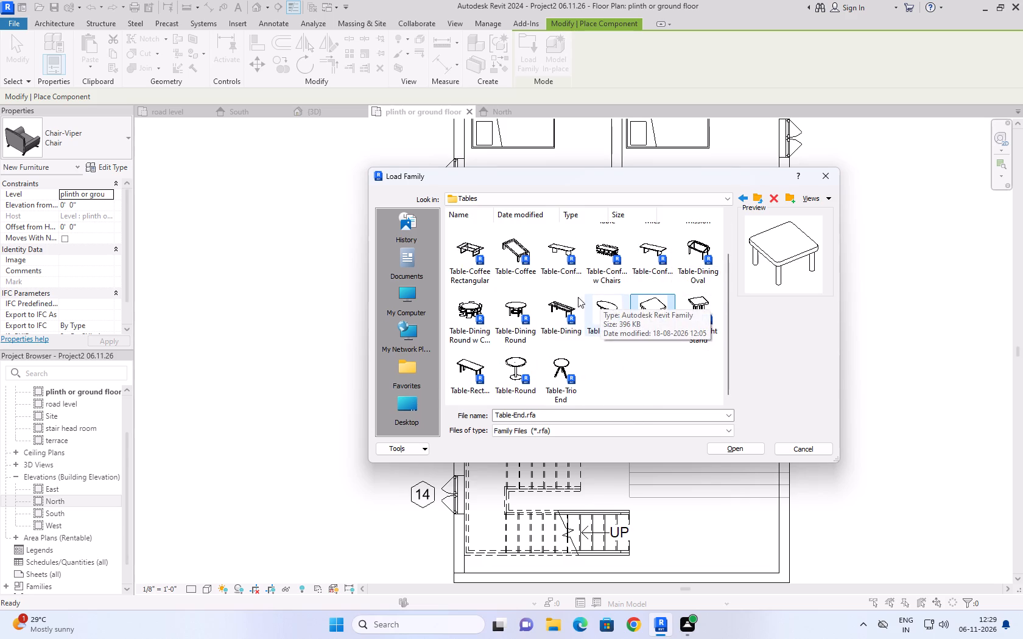
pyautogui.scroll(3, 501, 266)
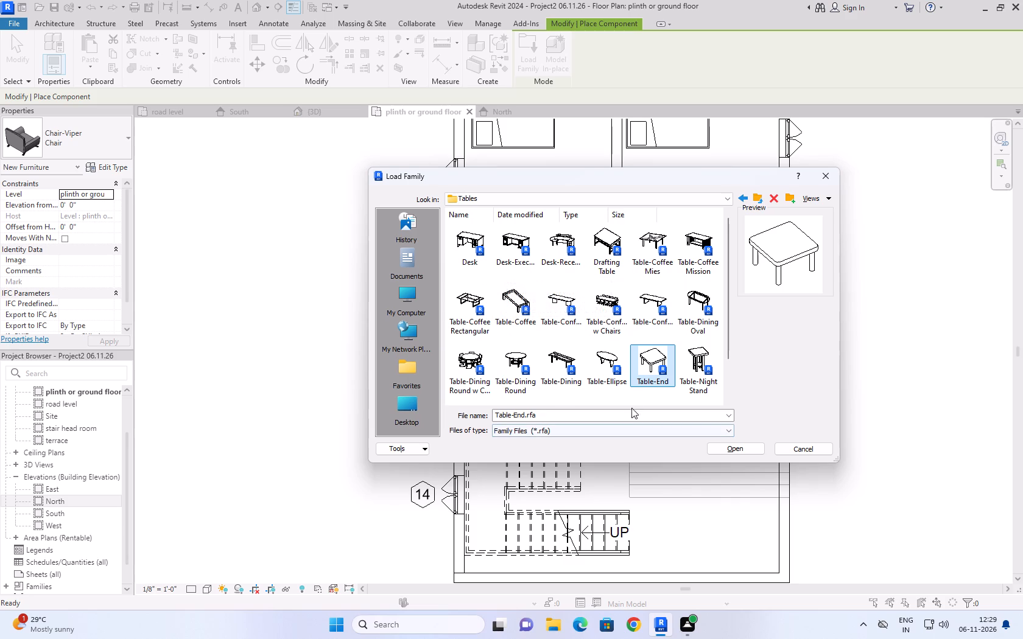
pyautogui.scroll(4, 699, 331)
pyautogui.scroll(4, 610, 287)
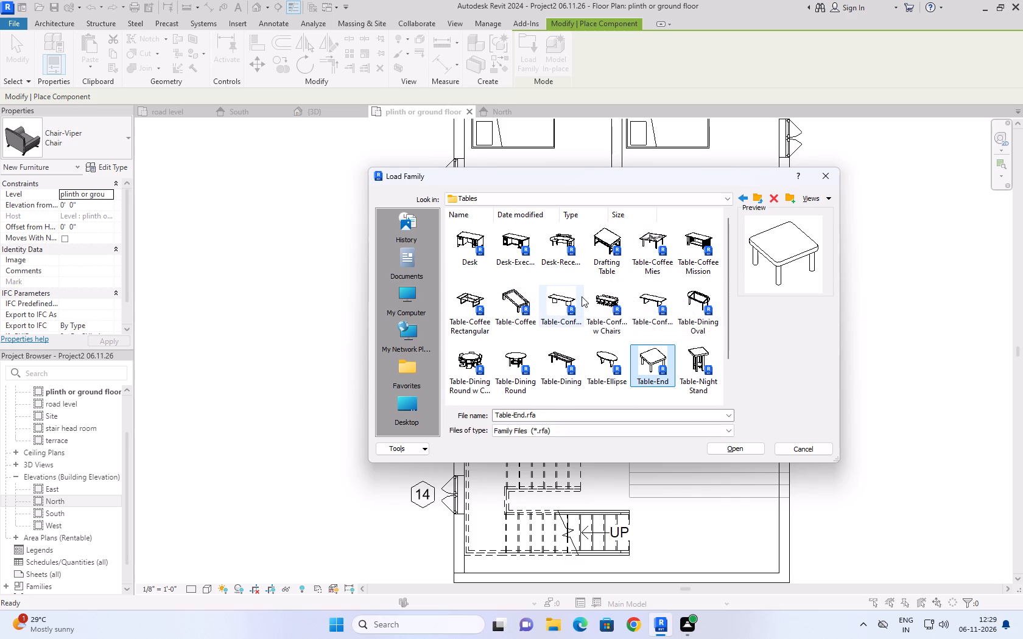
pyautogui.click(604, 299)
pyautogui.click(526, 358)
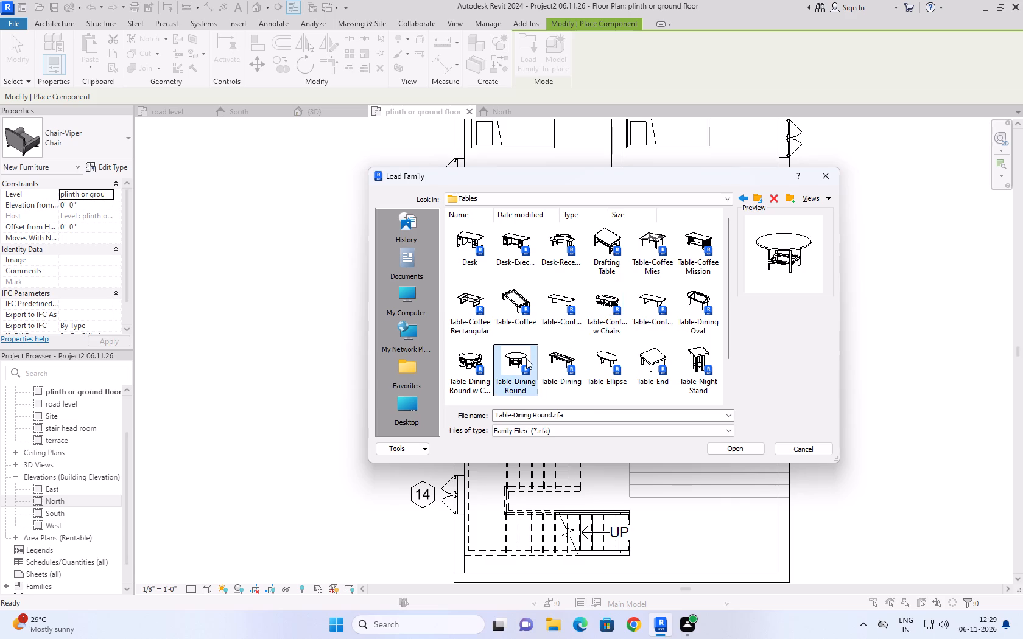
pyautogui.click(734, 447)
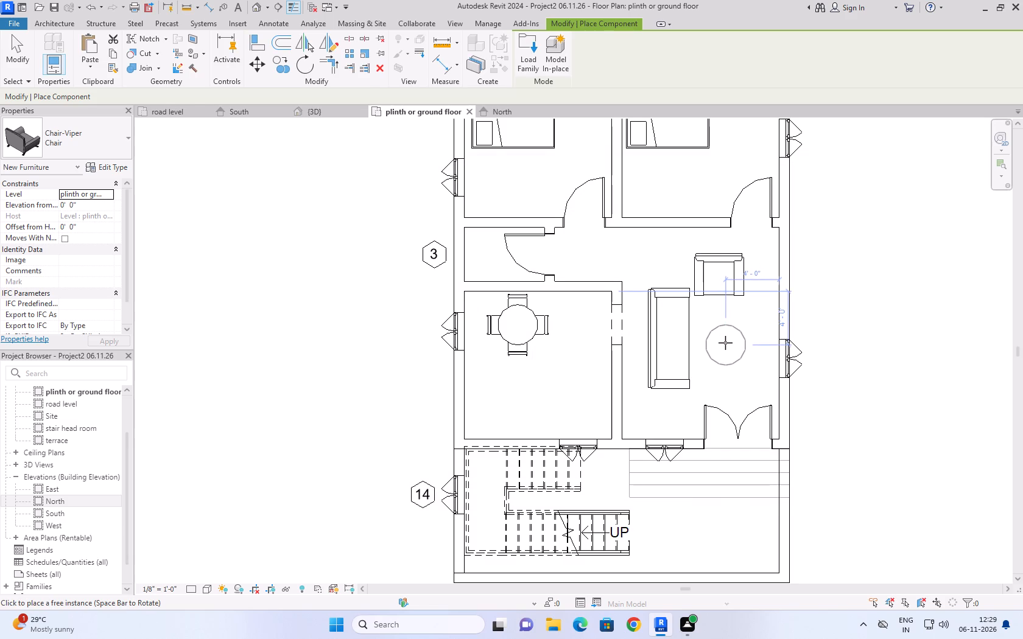
pyautogui.click(725, 343)
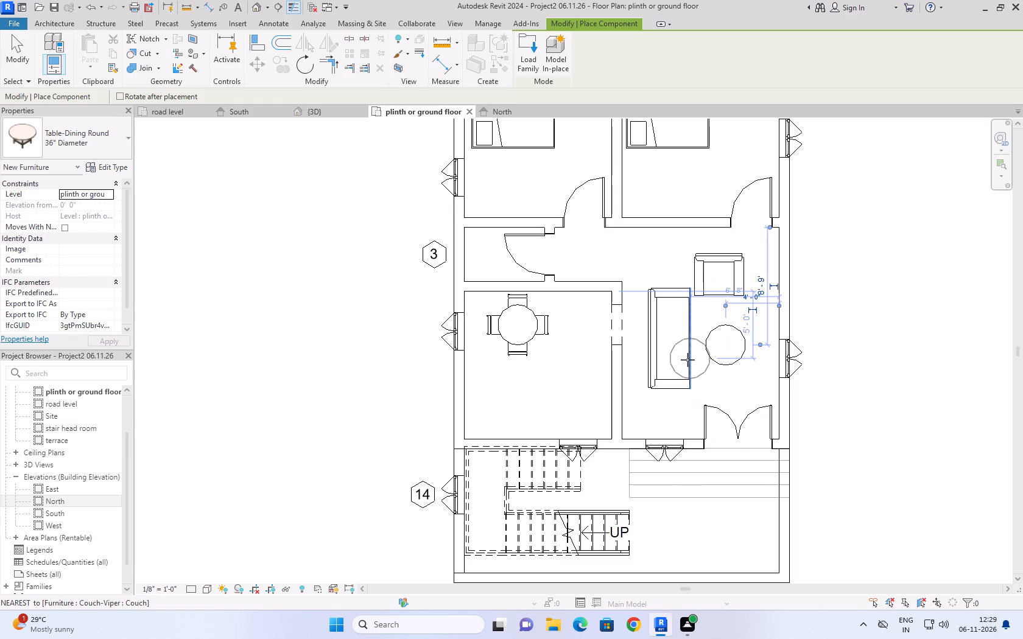
# Load the TV - Flat Screen family and place the 32" type parallel against the hall's east wall, about 9' from the south wall.
pyautogui.click(532, 51)
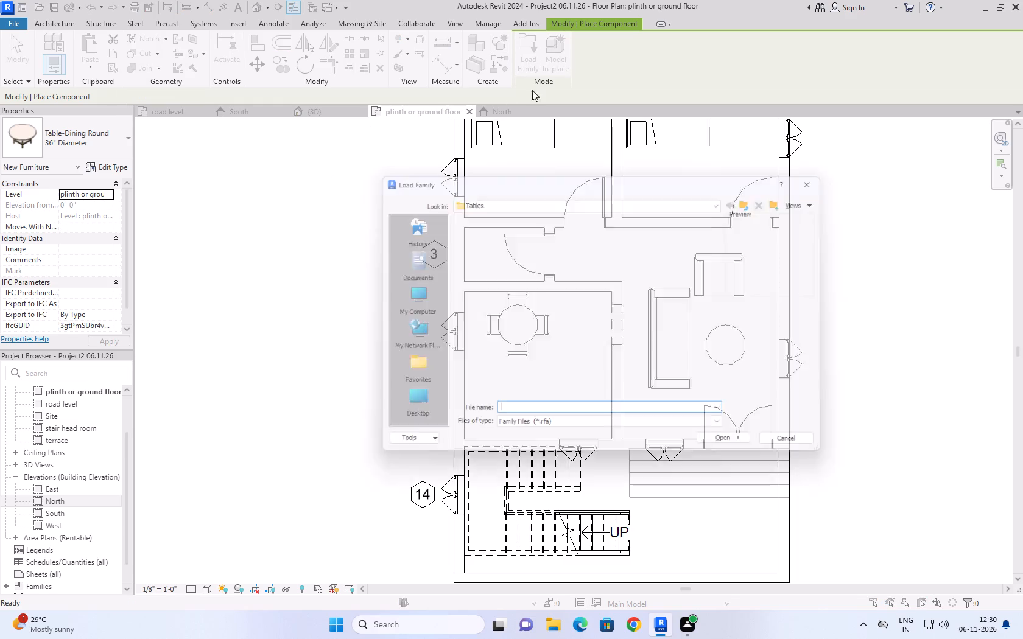
pyautogui.click(749, 198)
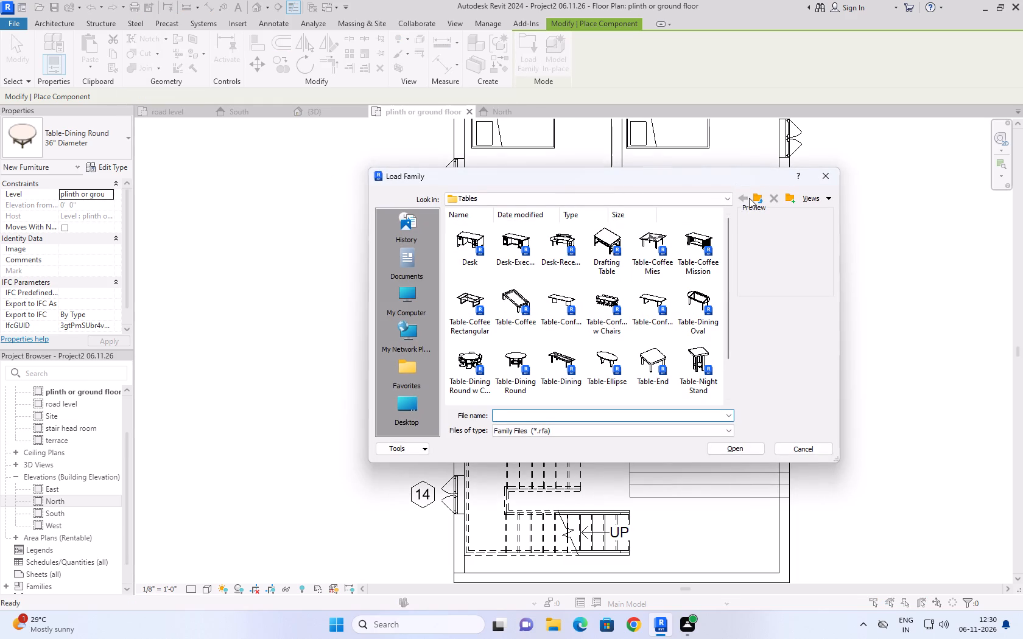
pyautogui.click(751, 198)
pyautogui.click(755, 192)
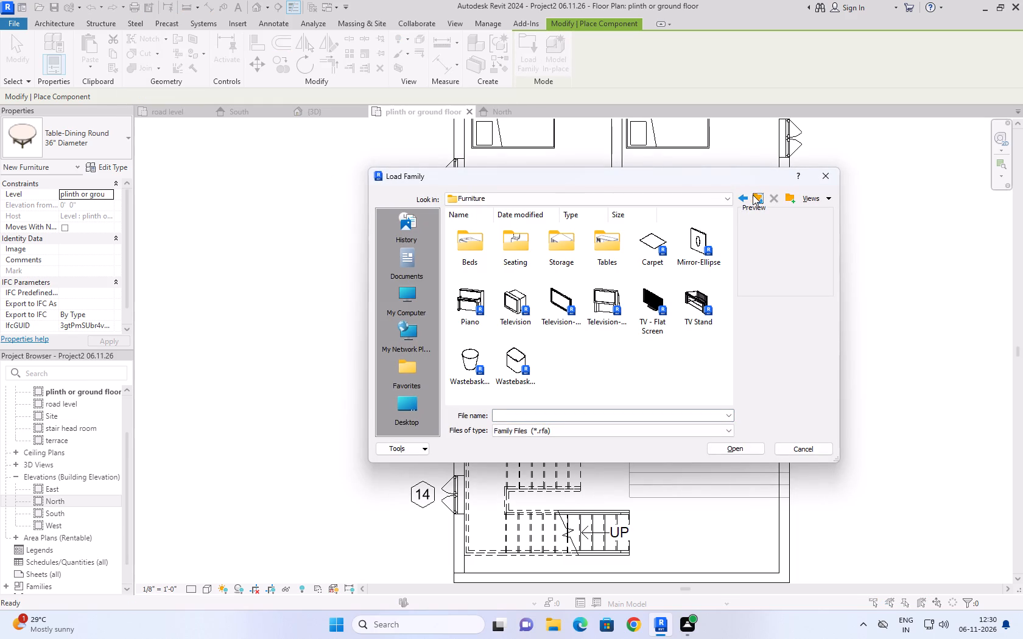
pyautogui.click(655, 292)
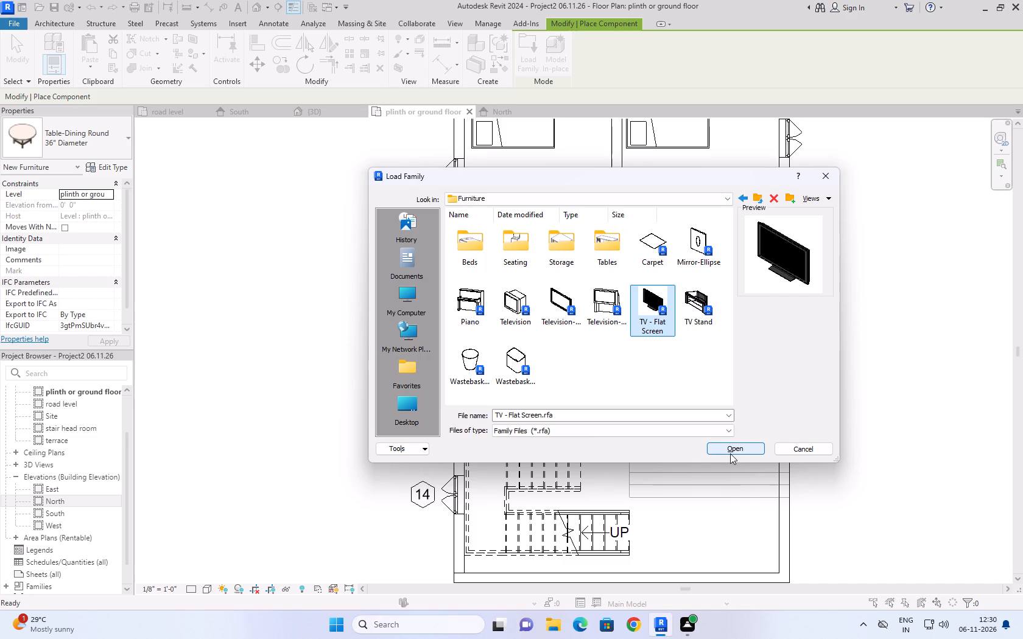
pyautogui.click(730, 452)
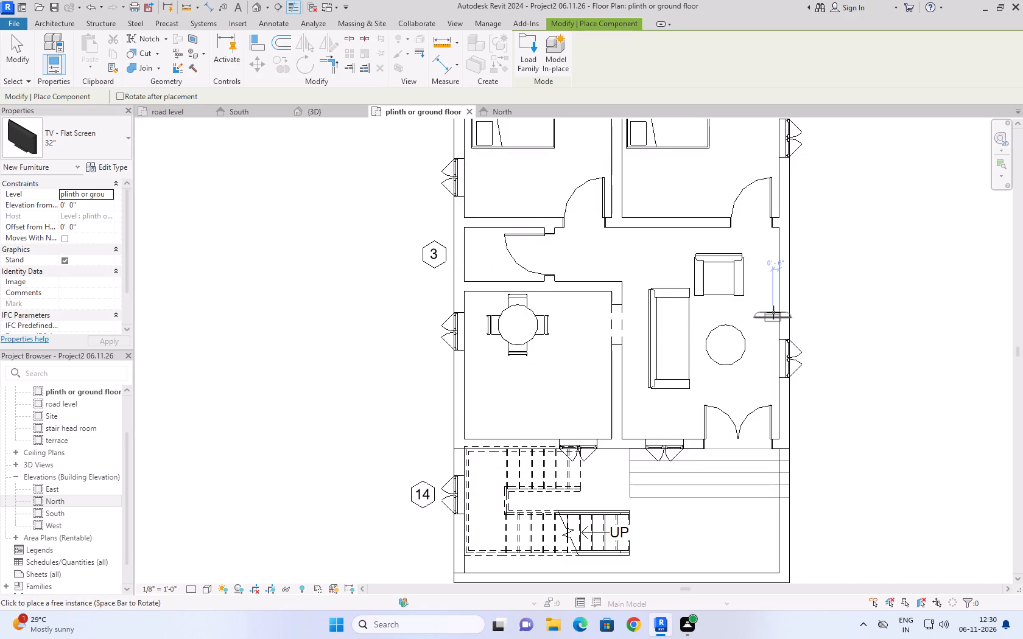
pyautogui.press('space')
pyautogui.press('space')
pyautogui.press('space')
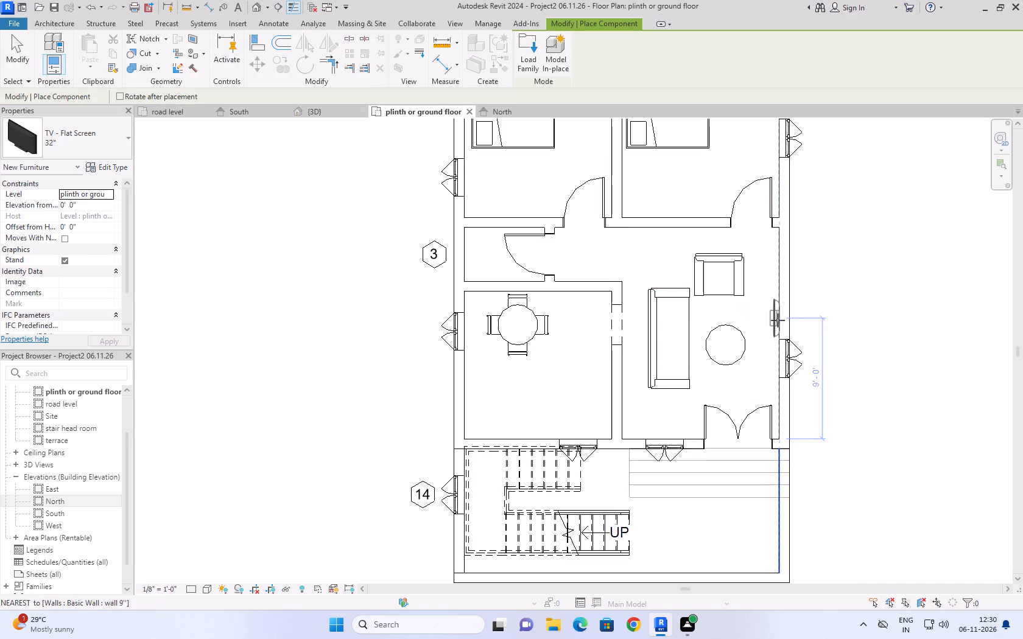
pyautogui.click(777, 321)
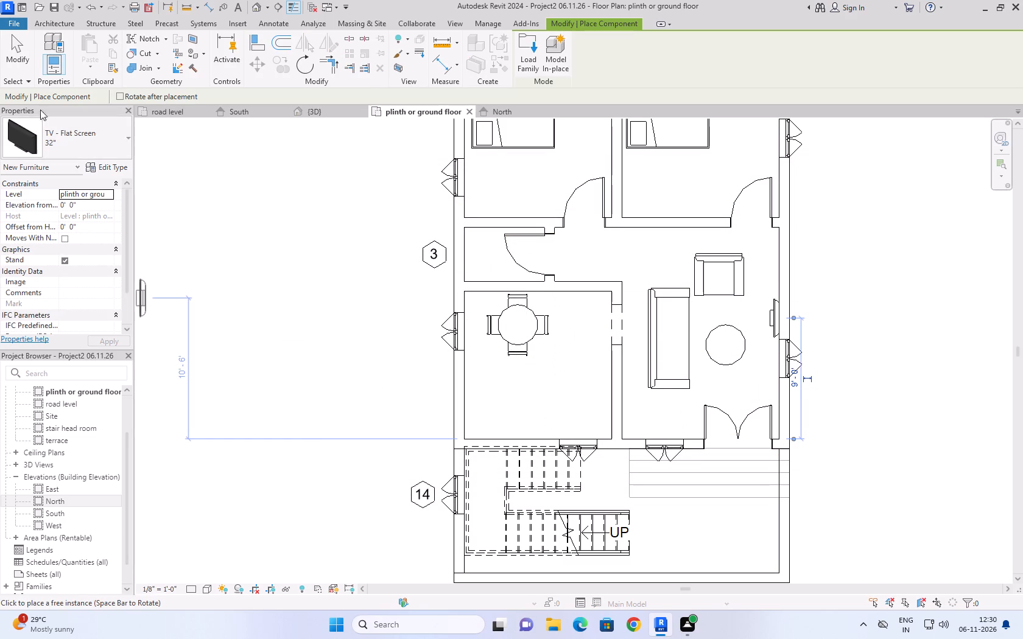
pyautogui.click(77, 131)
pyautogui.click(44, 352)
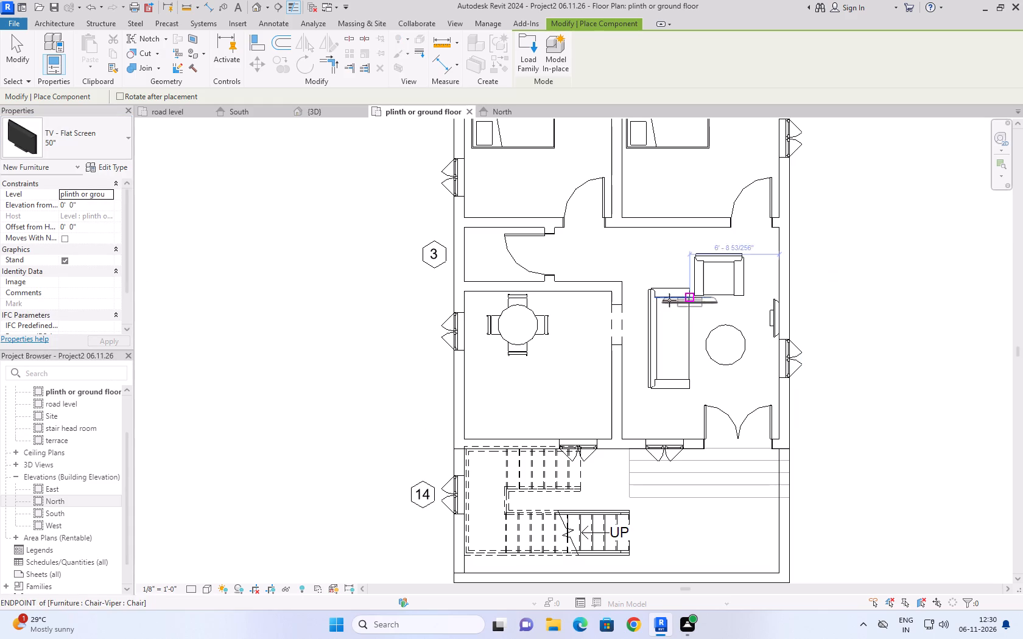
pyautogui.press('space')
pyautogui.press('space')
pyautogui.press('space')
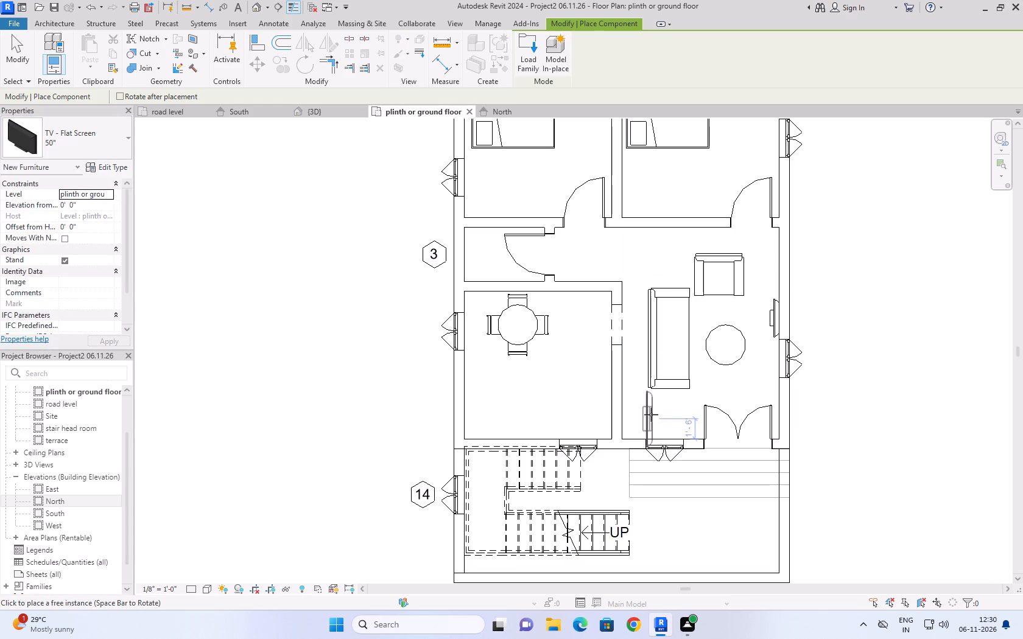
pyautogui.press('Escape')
# Change the hall's flat screen TV to the 50" type.
pyautogui.click(772, 321)
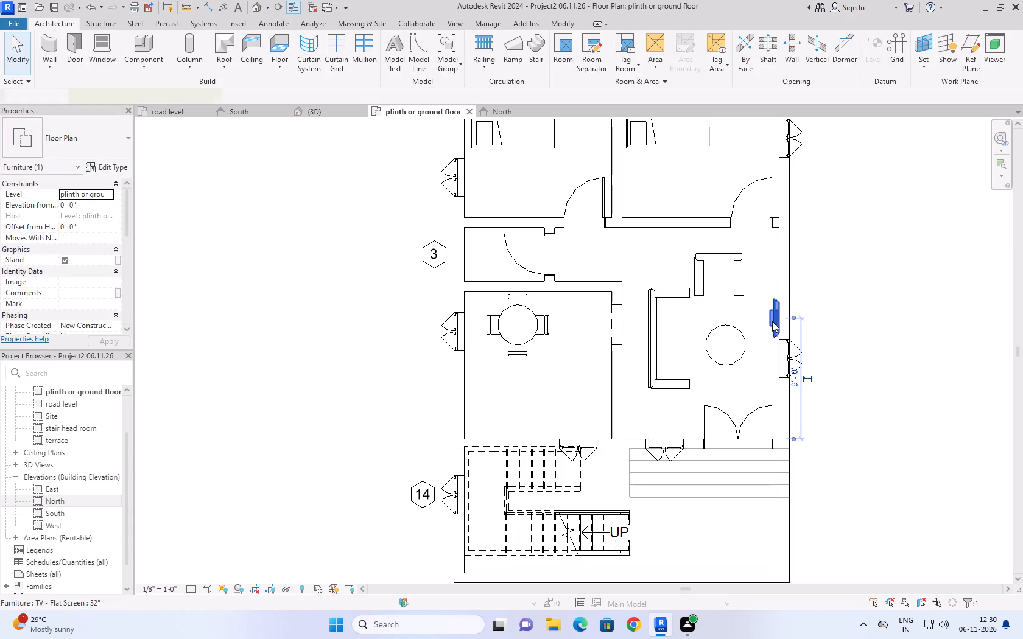
pyautogui.click(75, 136)
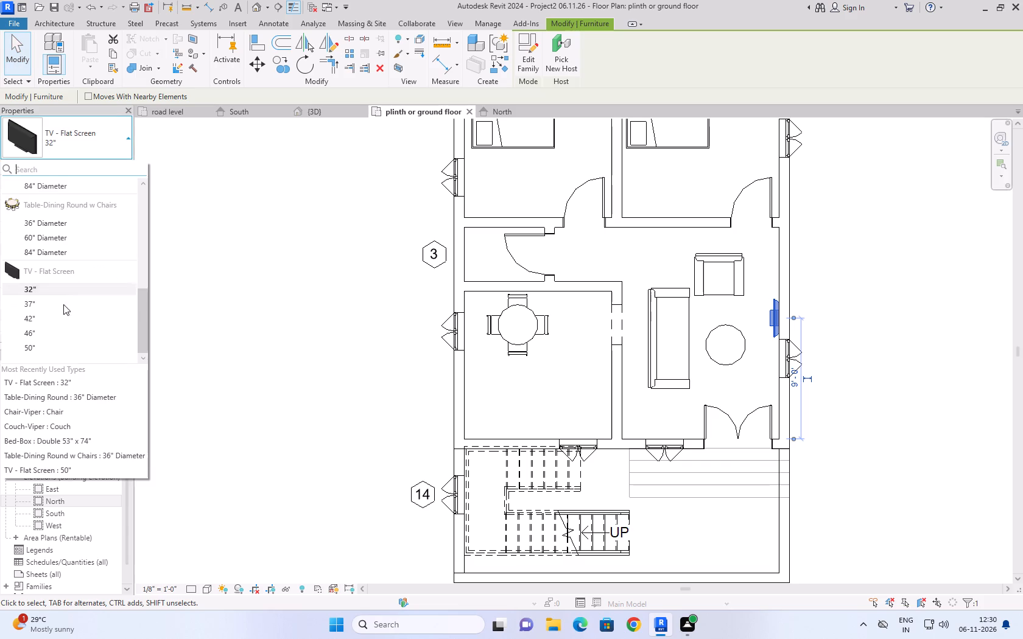
pyautogui.click(48, 348)
pyautogui.click(863, 295)
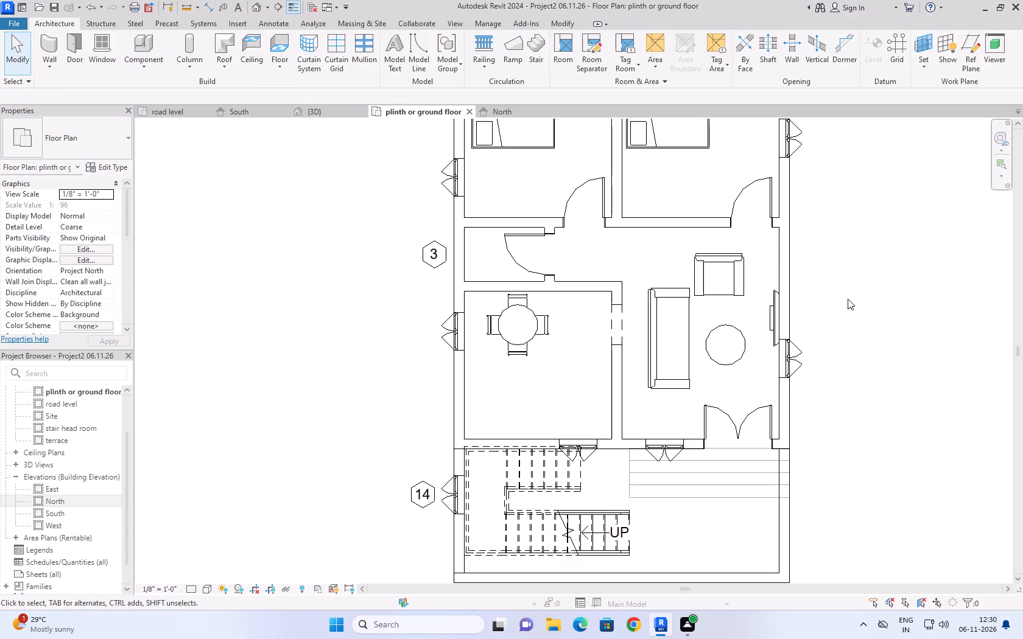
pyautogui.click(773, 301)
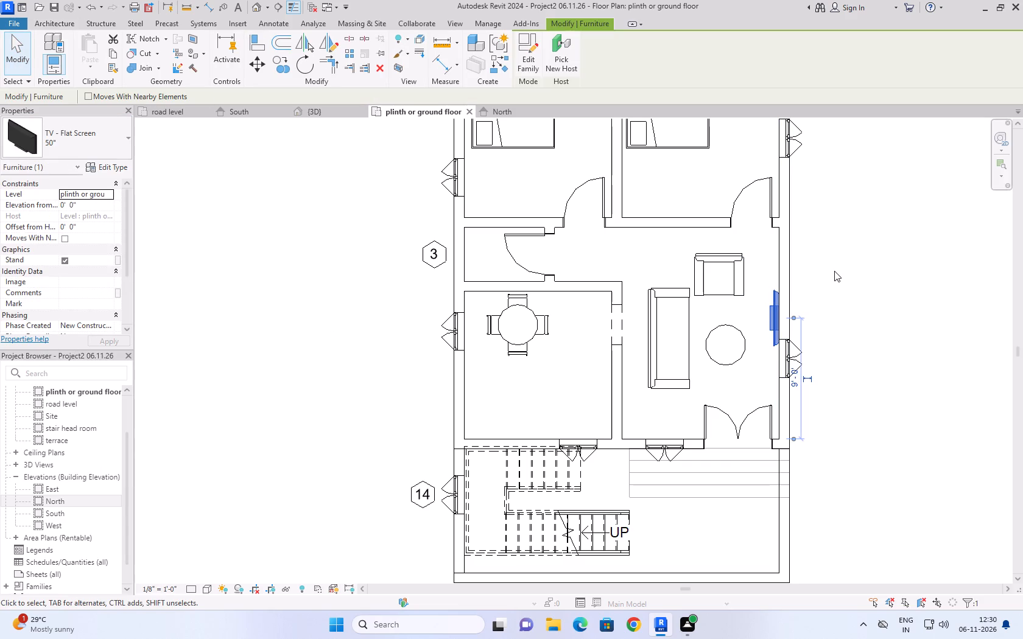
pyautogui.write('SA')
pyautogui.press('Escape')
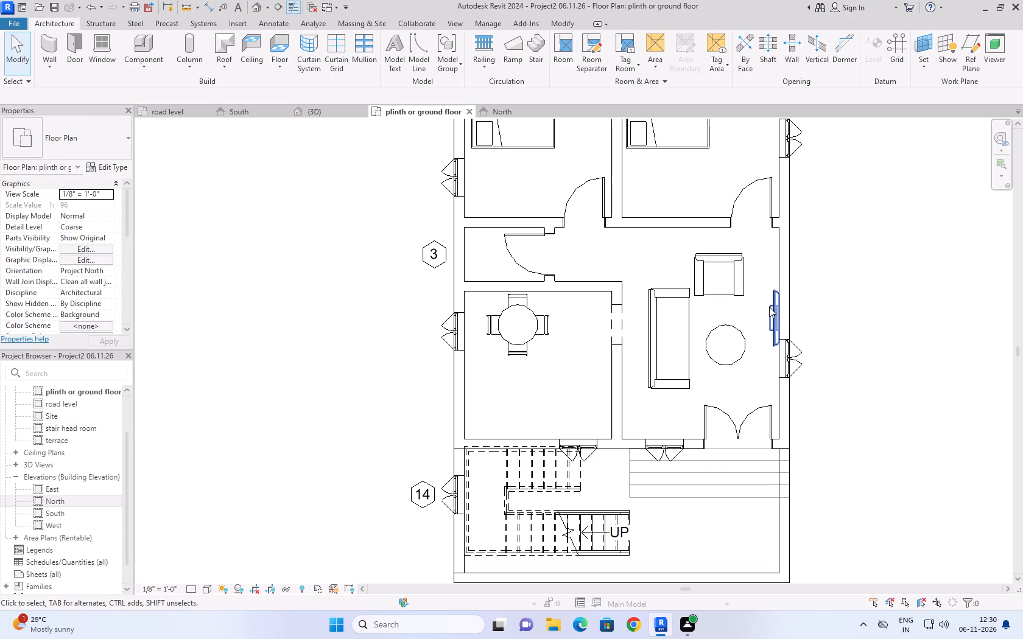
# Use Create Similar to place 50" TVs against both bedrooms' east walls, about 7' 7" (east room) and 7' 4 1/2" (west room) from the south walls.
pyautogui.click(774, 318)
pyautogui.write('CS')
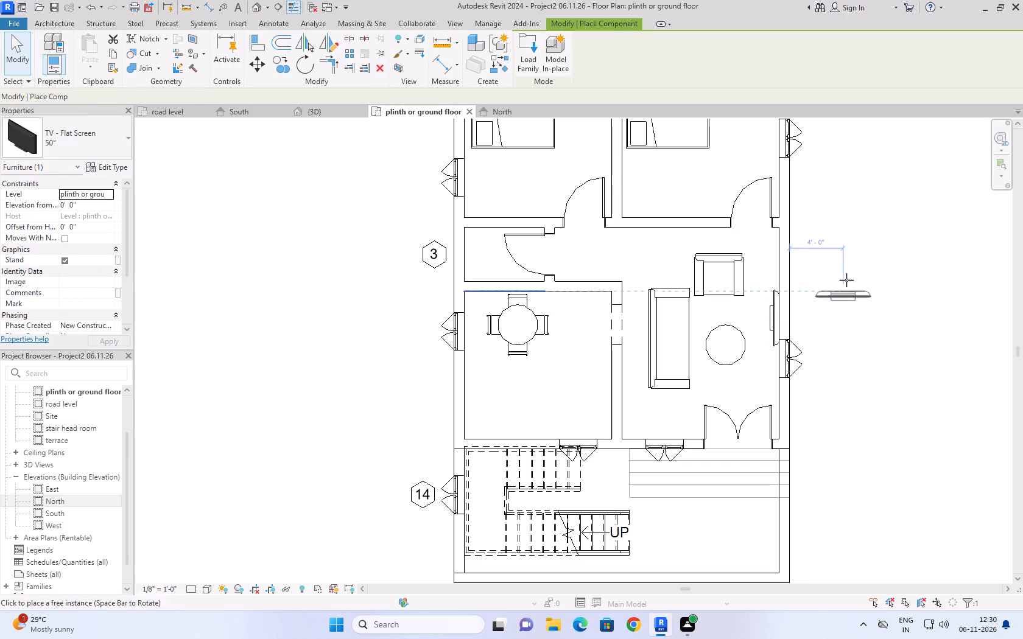
pyautogui.scroll(-5, 847, 278)
pyautogui.scroll(7, 779, 173)
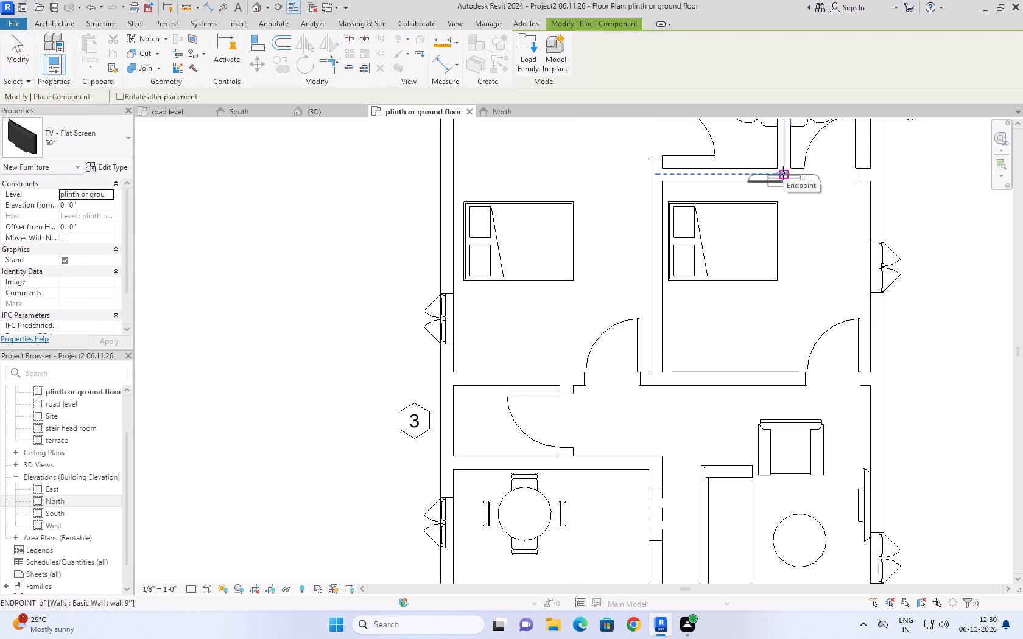
pyautogui.press('space')
pyautogui.press('space')
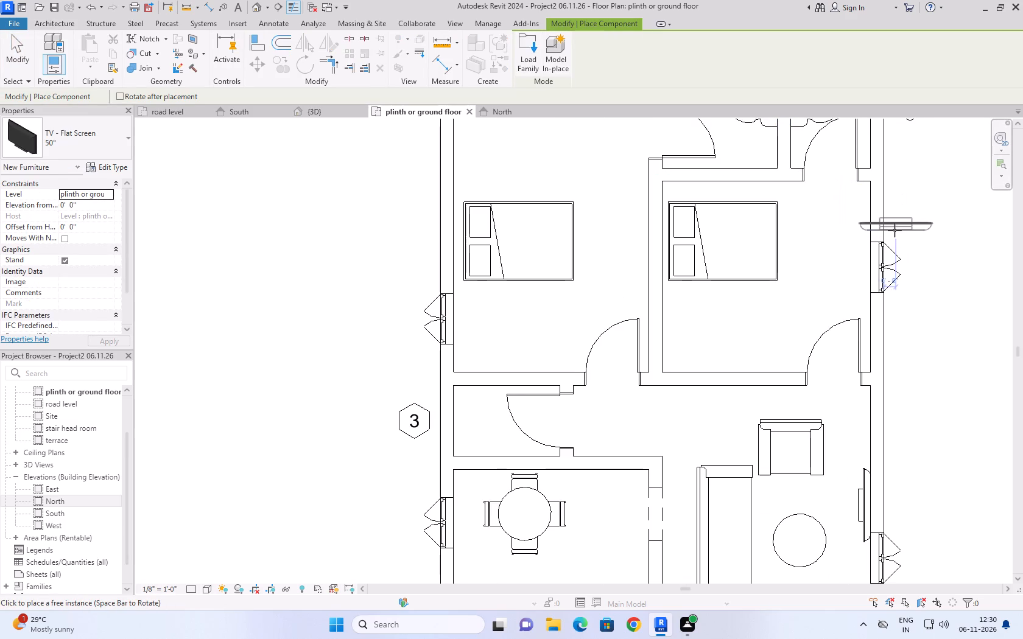
pyautogui.press('space')
pyautogui.click(867, 237)
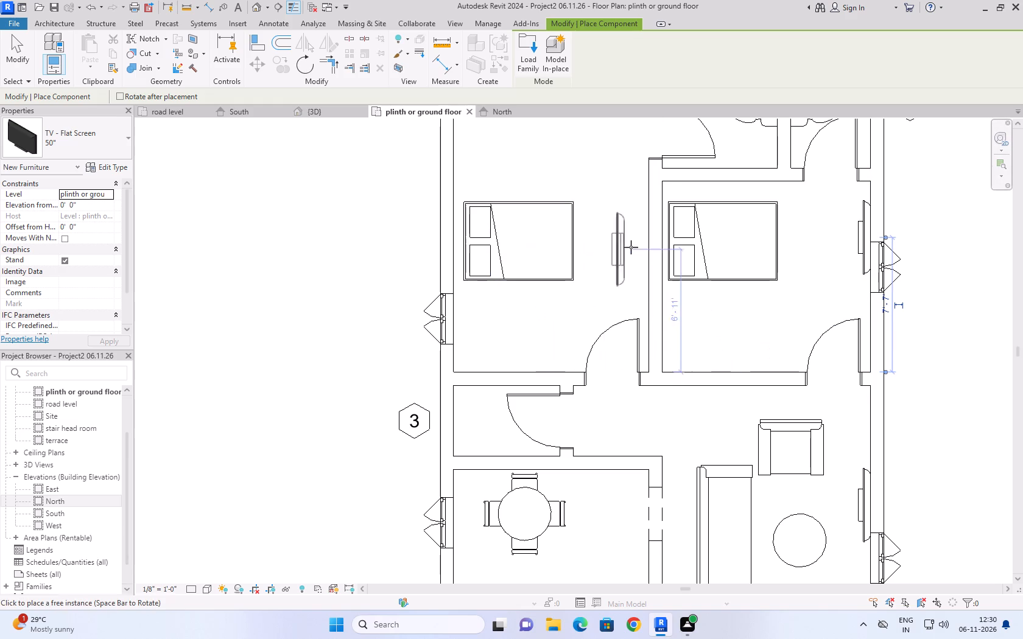
pyautogui.click(652, 244)
pyautogui.scroll(-2, 866, 340)
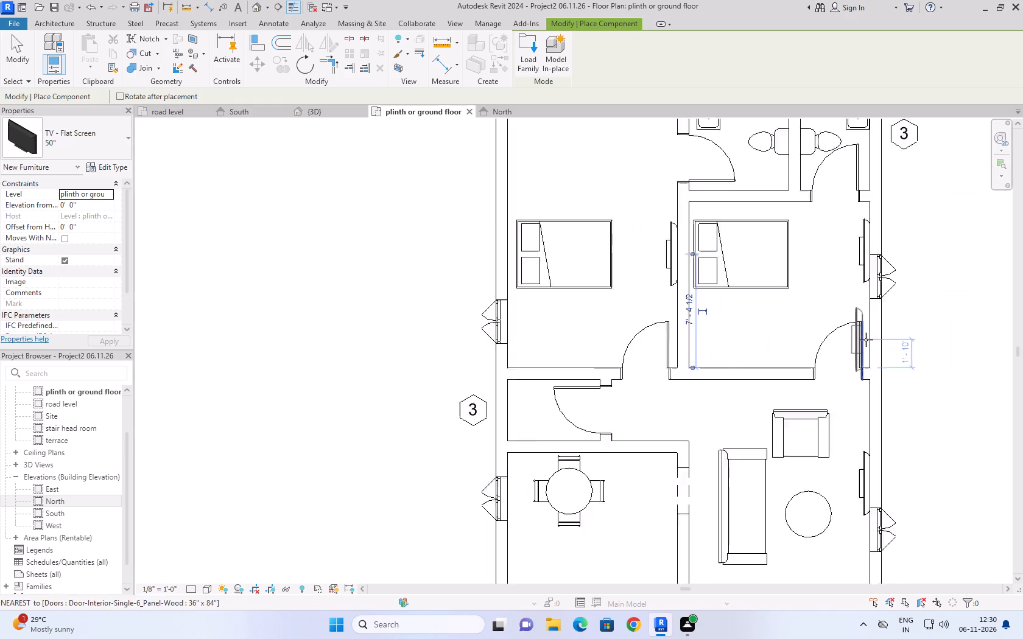
pyautogui.scroll(-1, 866, 340)
pyautogui.press('Escape')
pyautogui.press('Escape')
pyautogui.press('Escape')
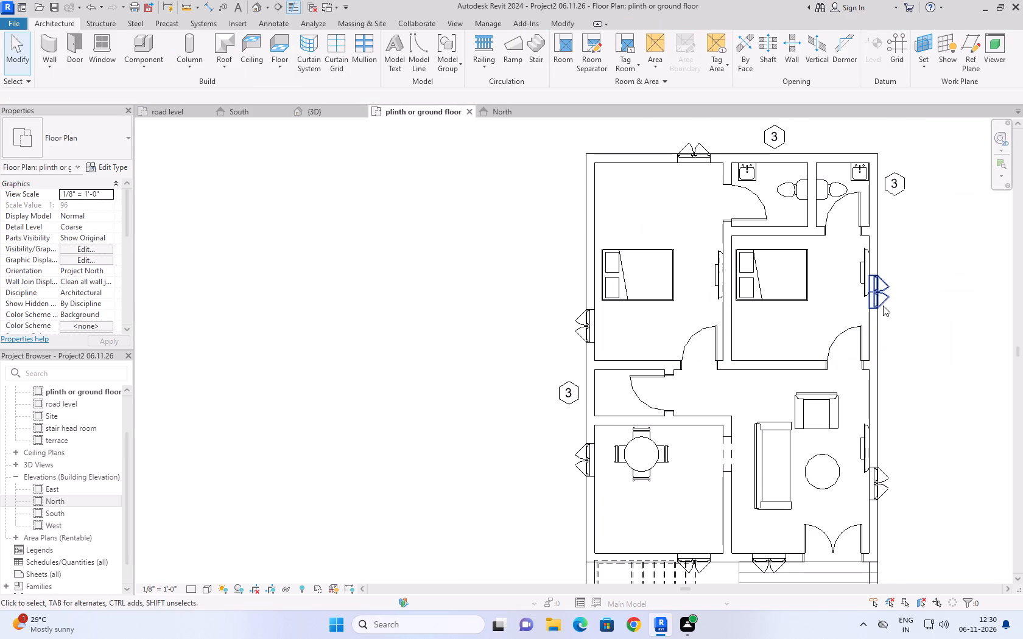
# Nudge the east bedroom's east-wall window south until it sits about 2' 8" from the room's south wall.
pyautogui.click(881, 302)
pyautogui.press('Down')
pyautogui.press('Down')
pyautogui.press('Down')
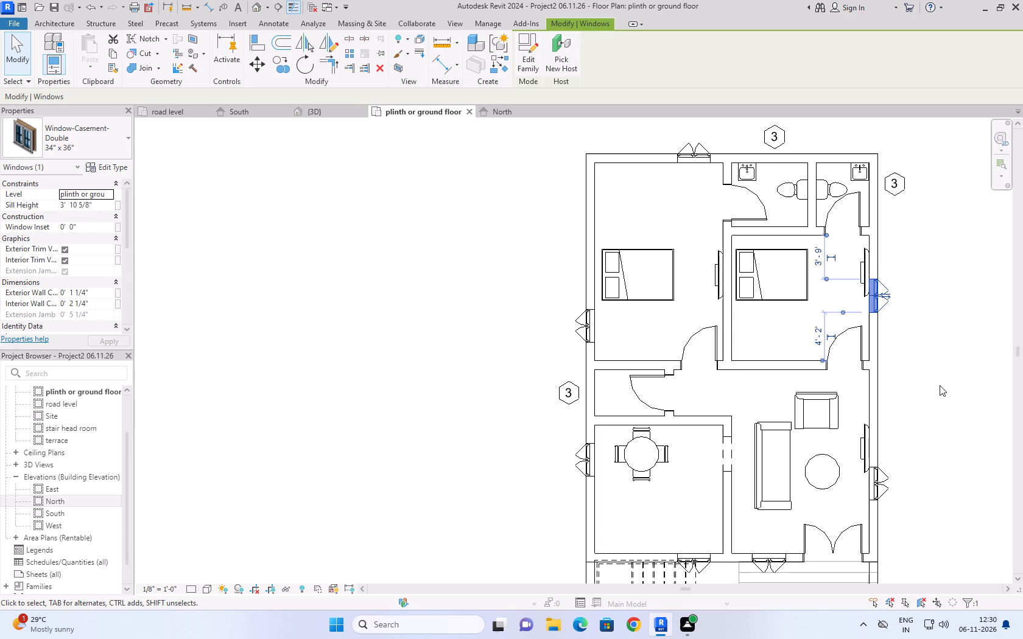
pyautogui.press('Down')
pyautogui.press('Down')
pyautogui.press('Down')
pyautogui.press('Down')
pyautogui.press('Down')
pyautogui.press('Down')
pyautogui.press('Down')
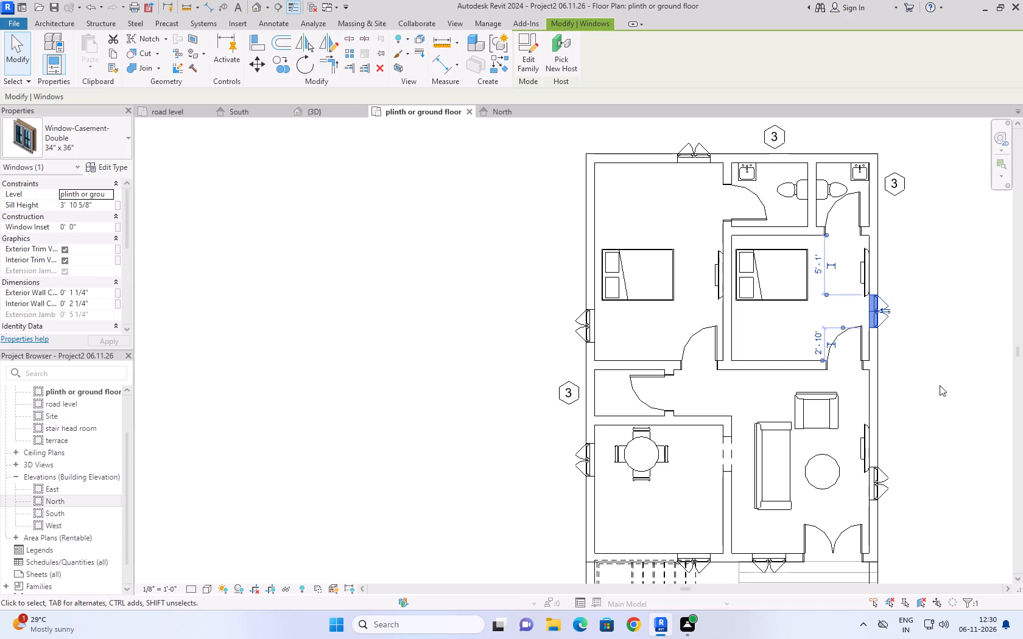
pyautogui.press('Down')
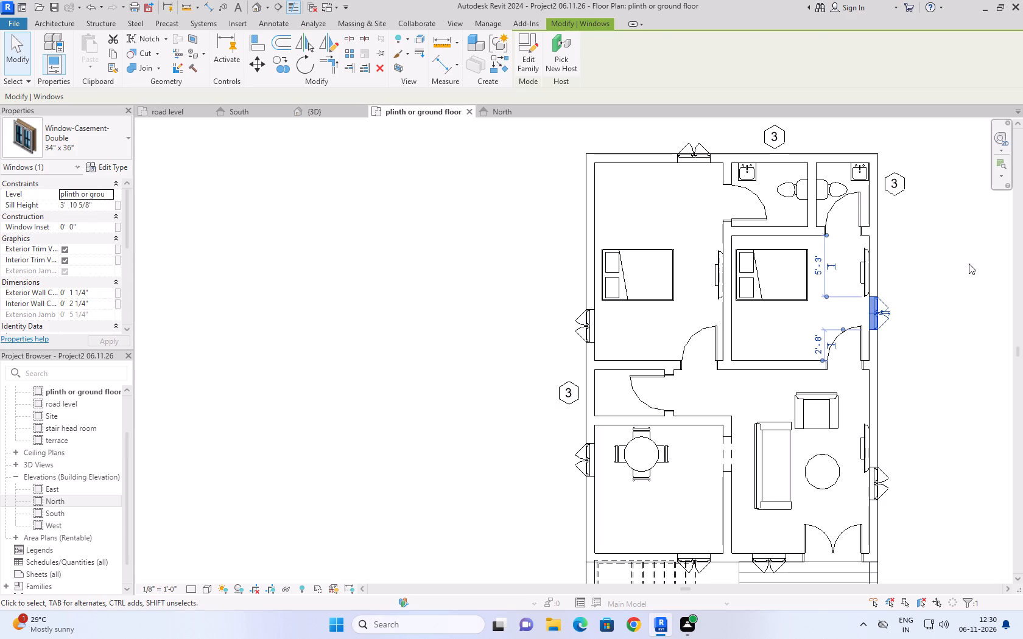
pyautogui.click(969, 264)
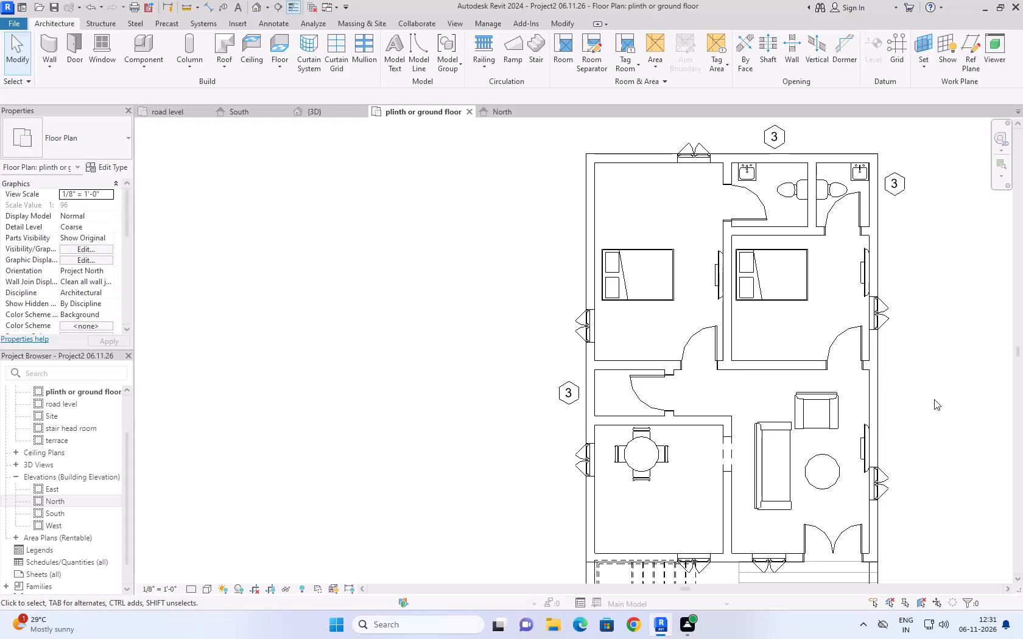
# Examine the house in the 3D view, looking at the front entrance, the steps and the interior through the glazed door.
pyautogui.scroll(-5, 910, 410)
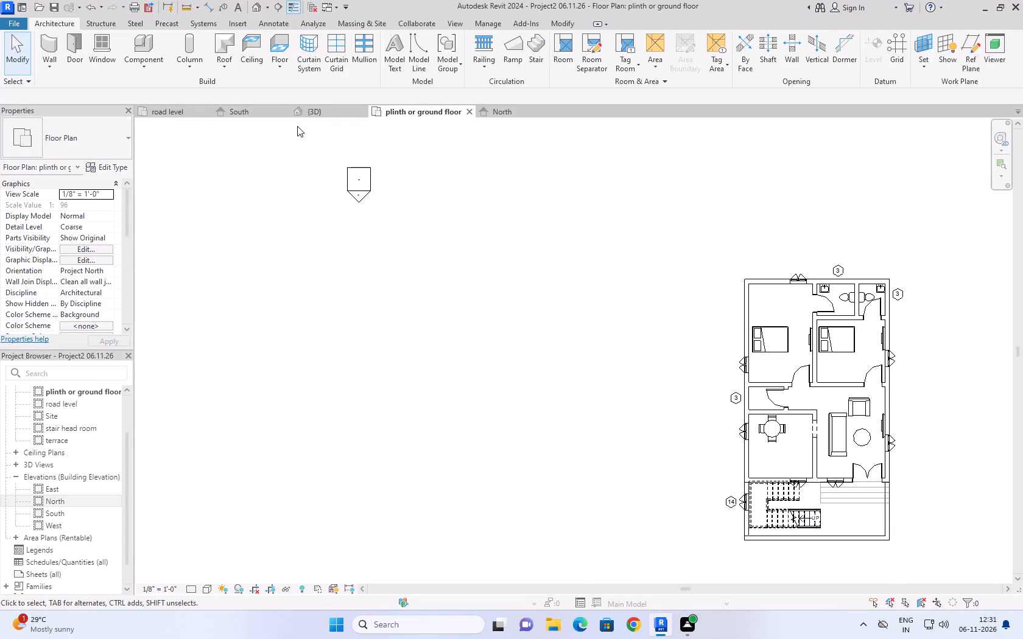
pyautogui.click(318, 109)
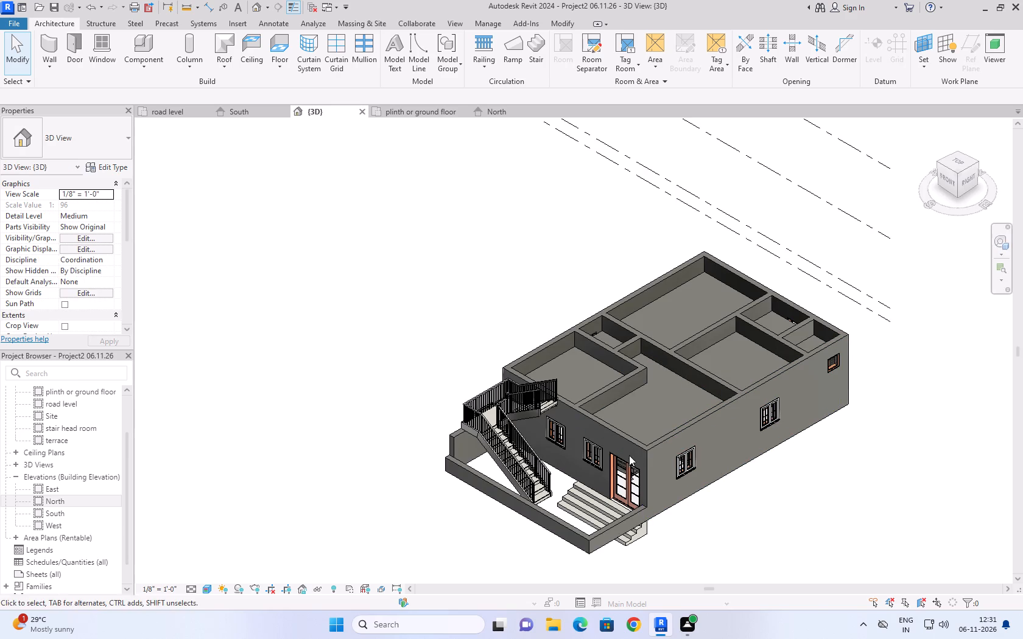
pyautogui.click(783, 498)
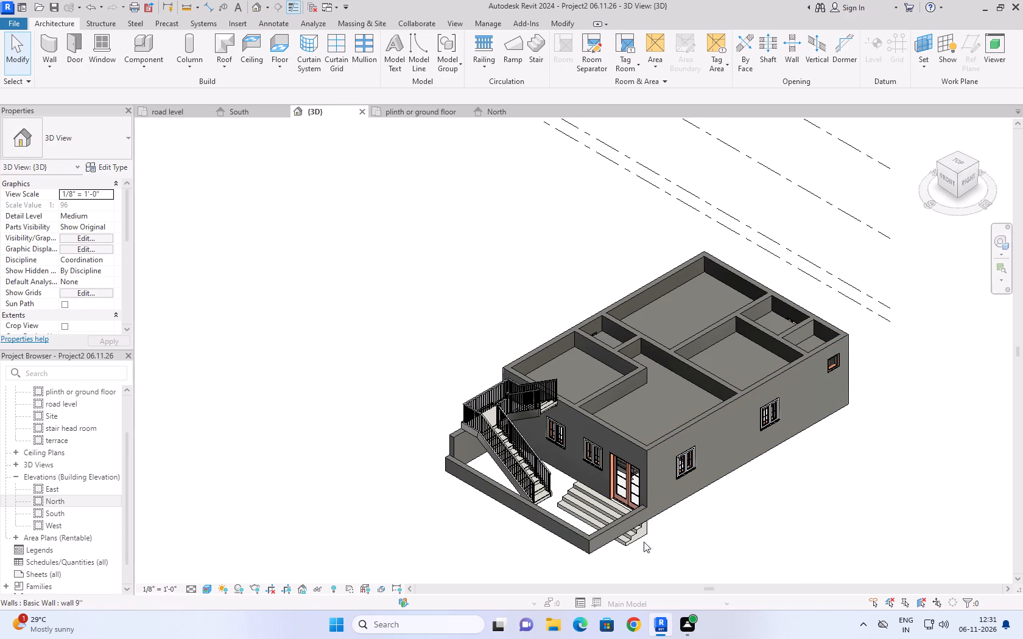
pyautogui.scroll(13, 616, 475)
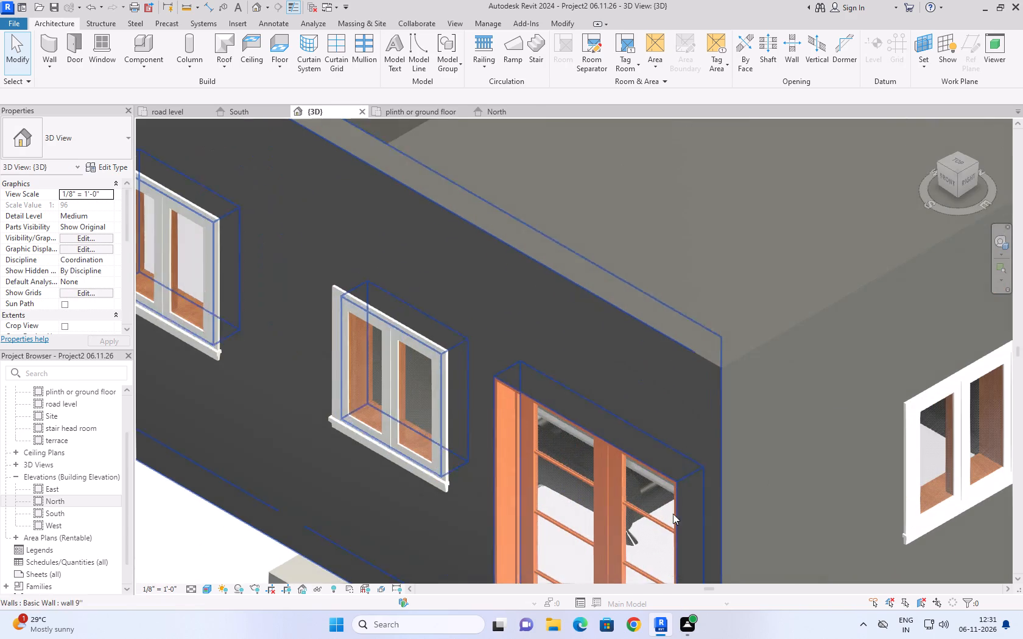
pyautogui.keyDown('shift'); pyautogui.moveTo(653, 526); pyautogui.dragTo(681, 470, button='middle'); pyautogui.keyUp('shift')
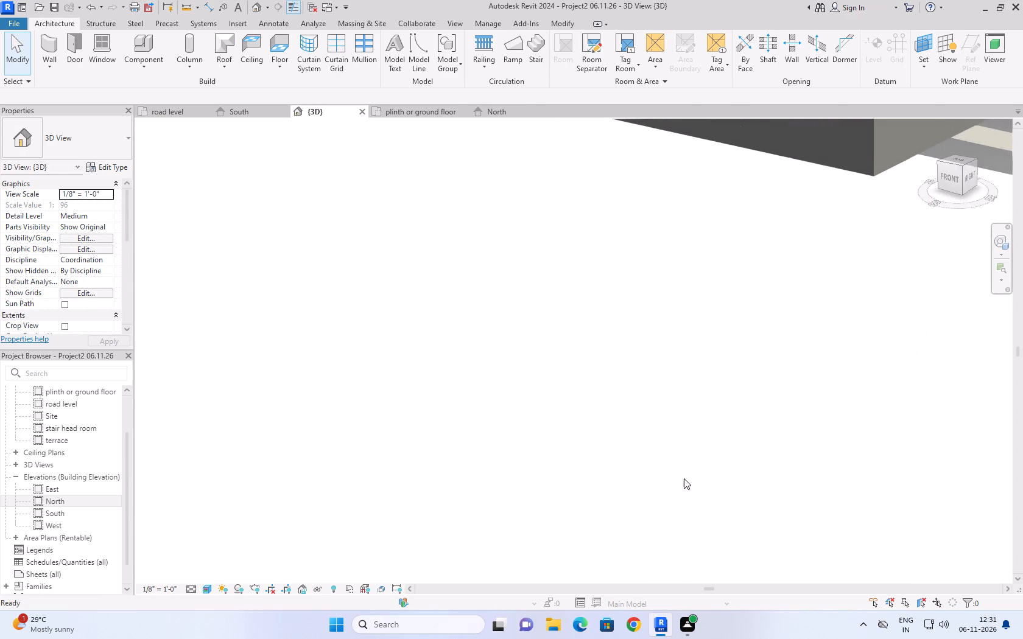
pyautogui.moveTo(686, 483); pyautogui.dragTo(360, 638, button='middle')
pyautogui.scroll(-7, 423, 374)
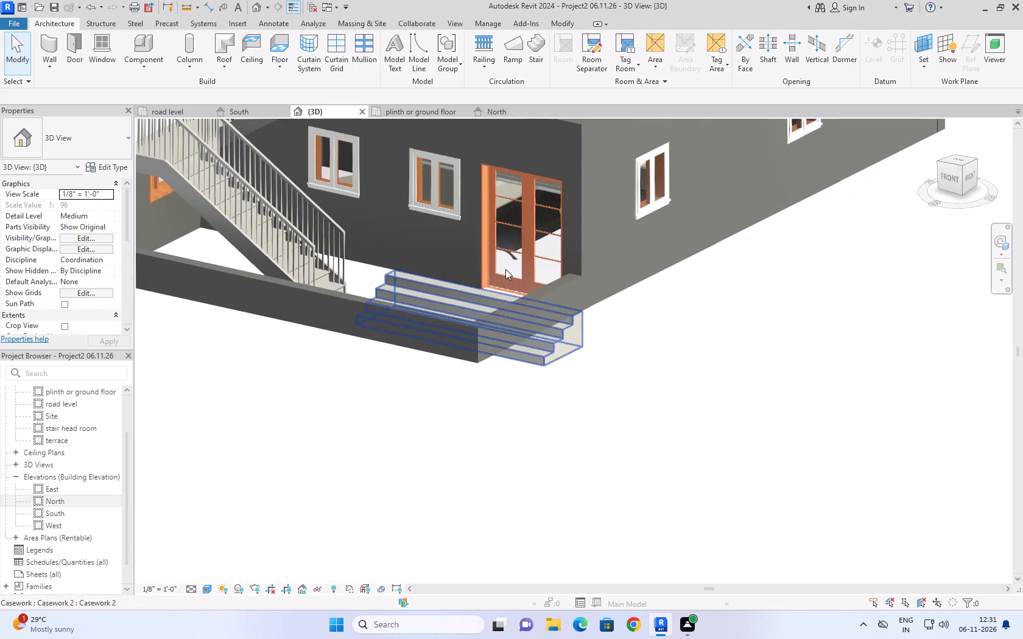
pyautogui.scroll(12, 533, 192)
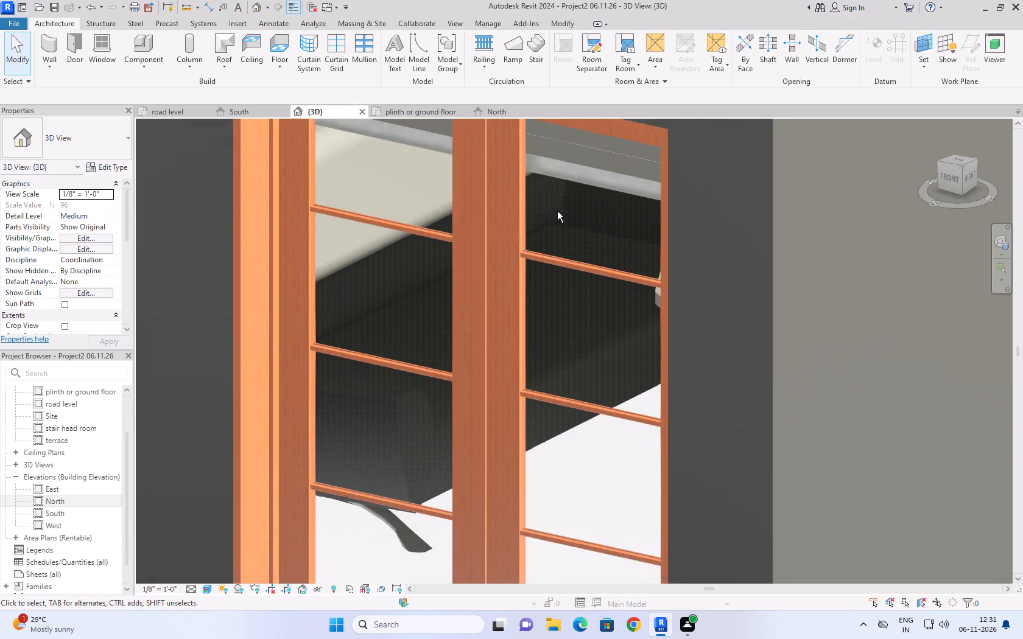
pyautogui.keyDown('shift'); pyautogui.moveTo(569, 217); pyautogui.dragTo(595, 234, button='middle'); pyautogui.keyUp('shift')
pyautogui.scroll(-14, 599, 246)
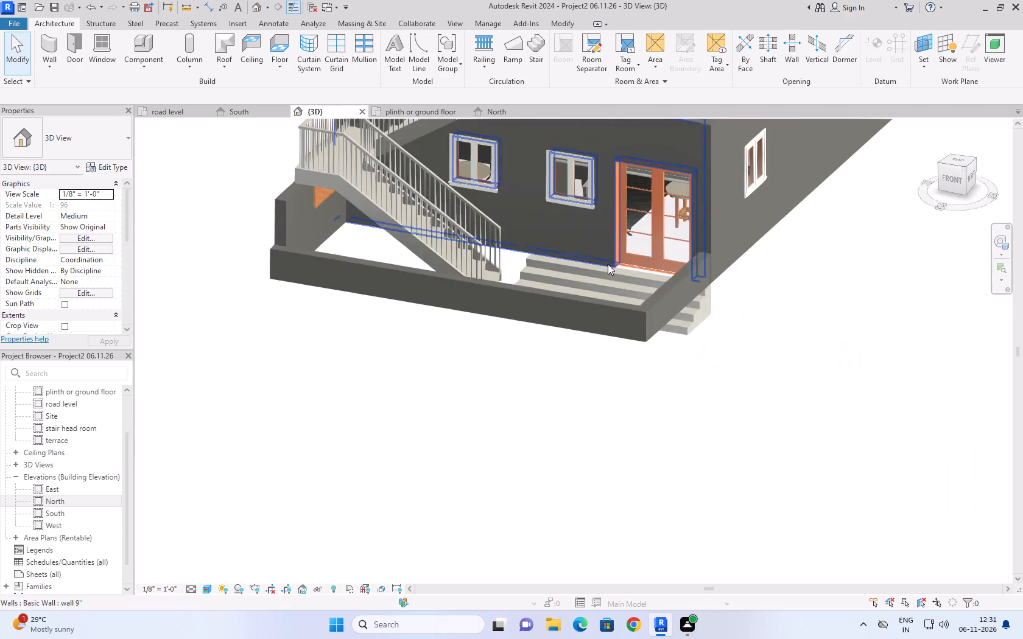
pyautogui.scroll(-8, 608, 264)
pyautogui.scroll(6, 623, 330)
pyautogui.moveTo(626, 347); pyautogui.dragTo(635, 360, button='middle')
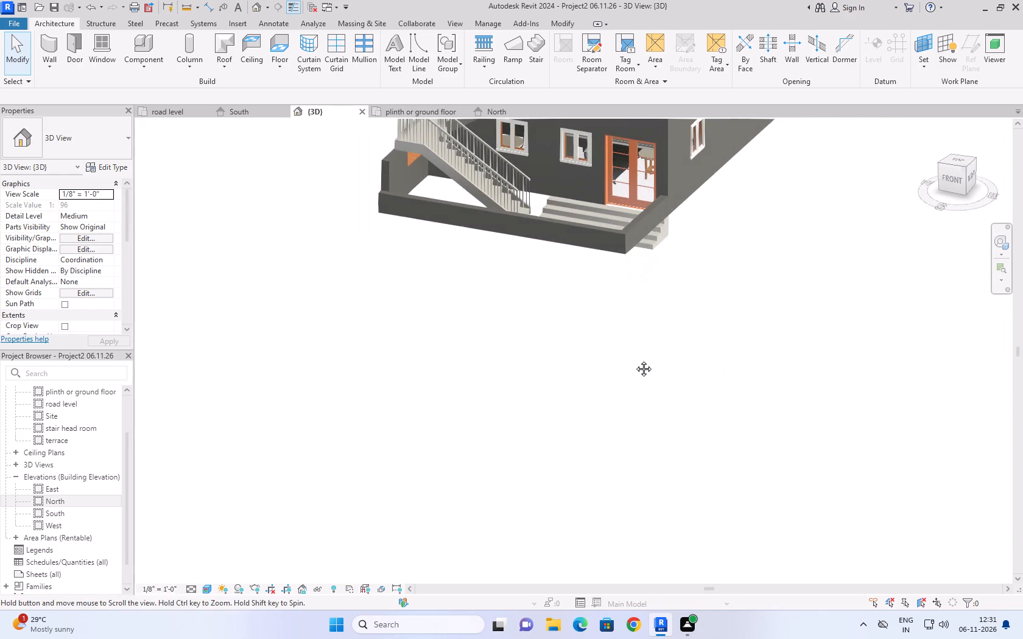
pyautogui.moveTo(635, 360); pyautogui.dragTo(502, 537, button='middle')
pyautogui.scroll(-5, 635, 437)
# Return to the plinth or ground floor plan and start the Place a Component command for another furnishing.
pyautogui.click(437, 112)
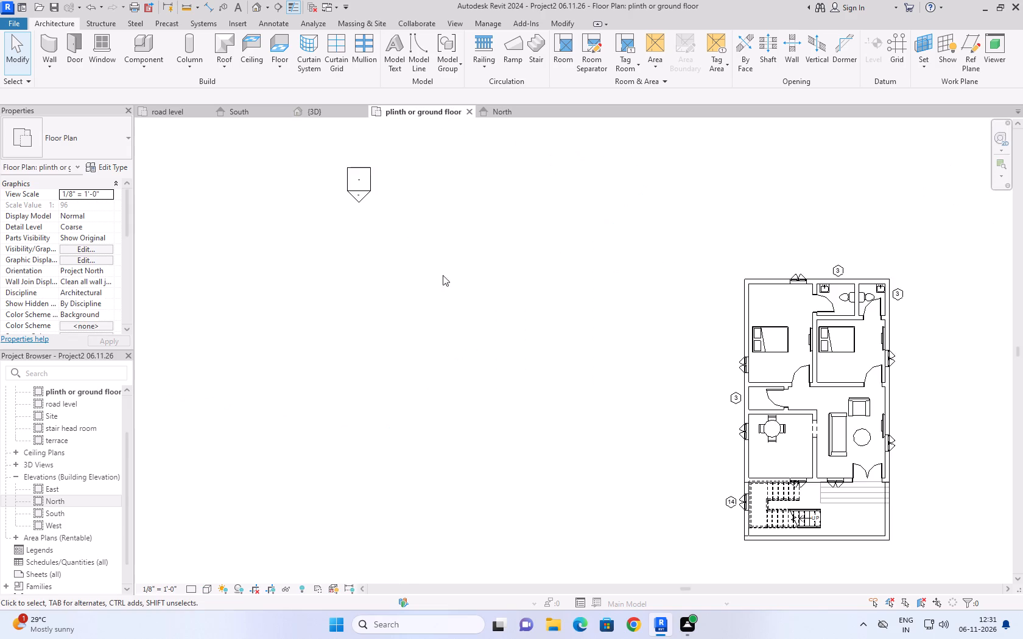
pyautogui.scroll(-3, 609, 228)
pyautogui.scroll(7, 868, 398)
pyautogui.moveTo(696, 264); pyautogui.dragTo(736, 377, button='middle')
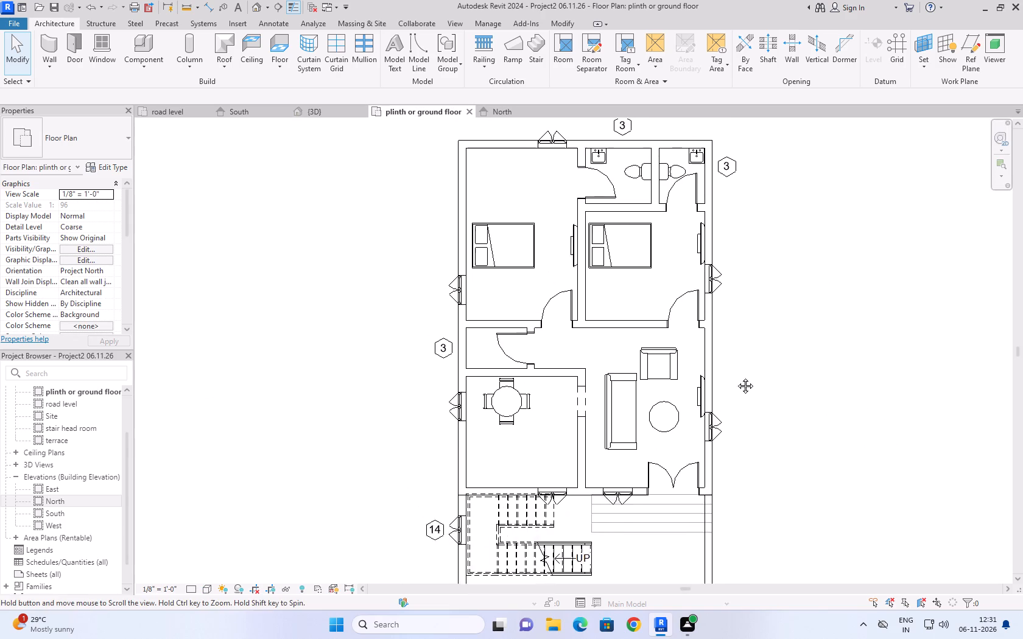
pyautogui.moveTo(736, 377); pyautogui.dragTo(737, 377, button='middle')
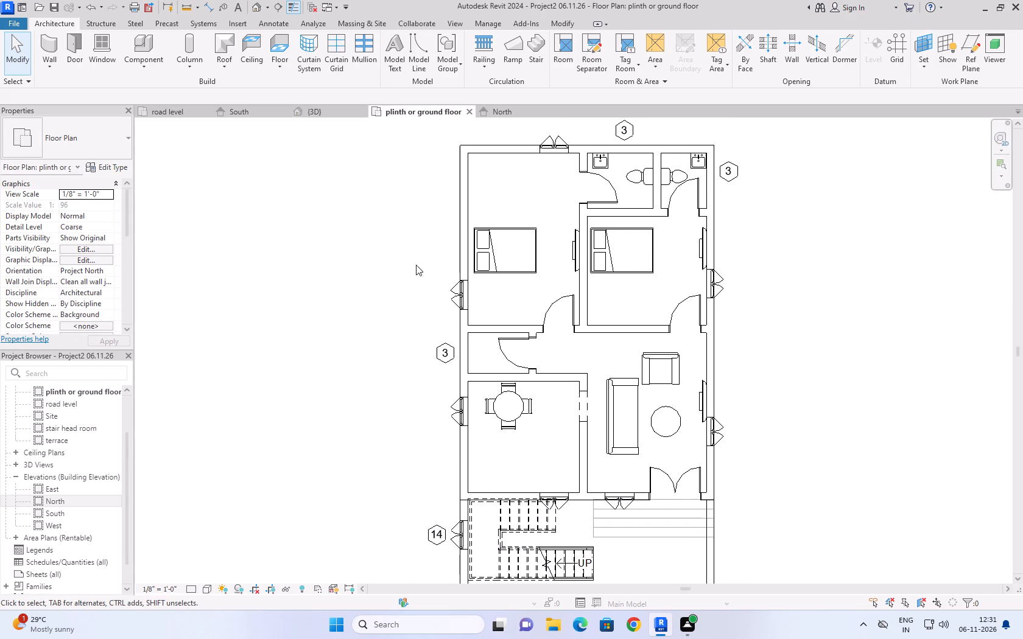
pyautogui.click(137, 66)
pyautogui.click(153, 89)
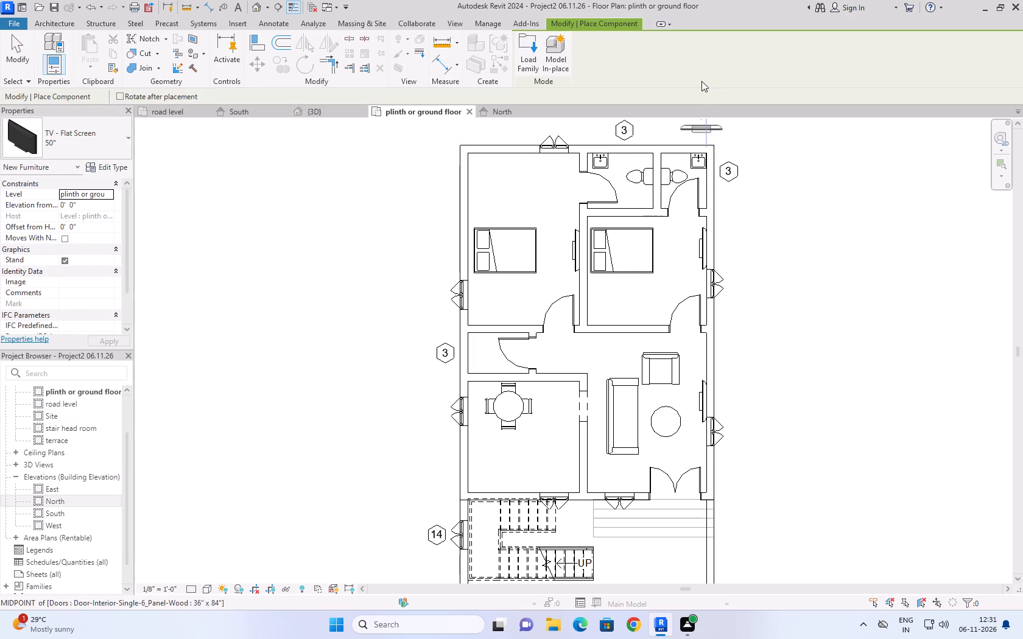
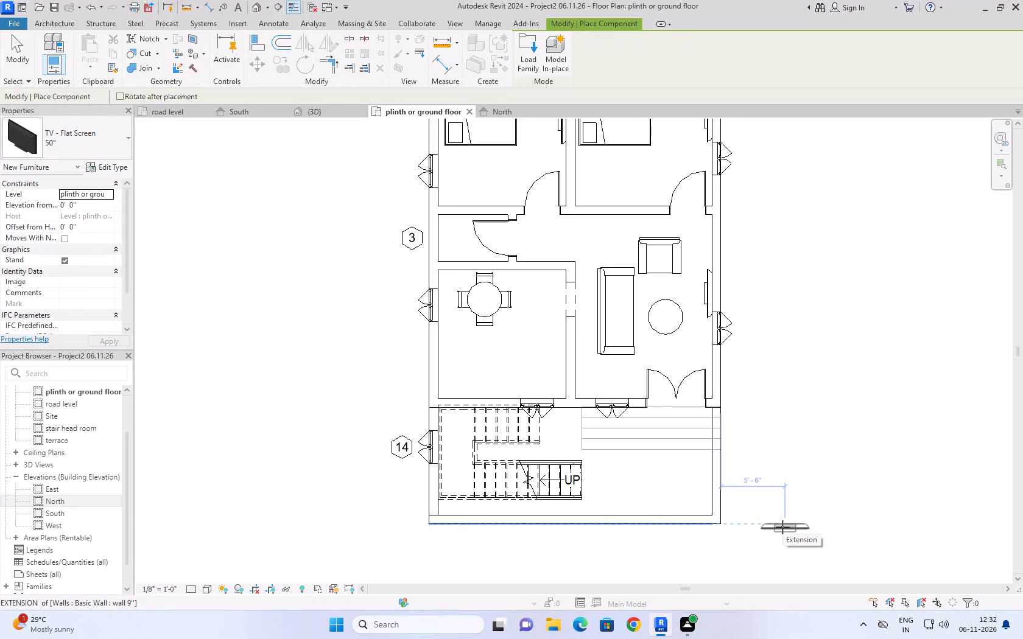
# End the TV placement, restart Place a Component and open Load Family at the US library's top-level folders.
pyautogui.press('Escape')
pyautogui.press('Escape')
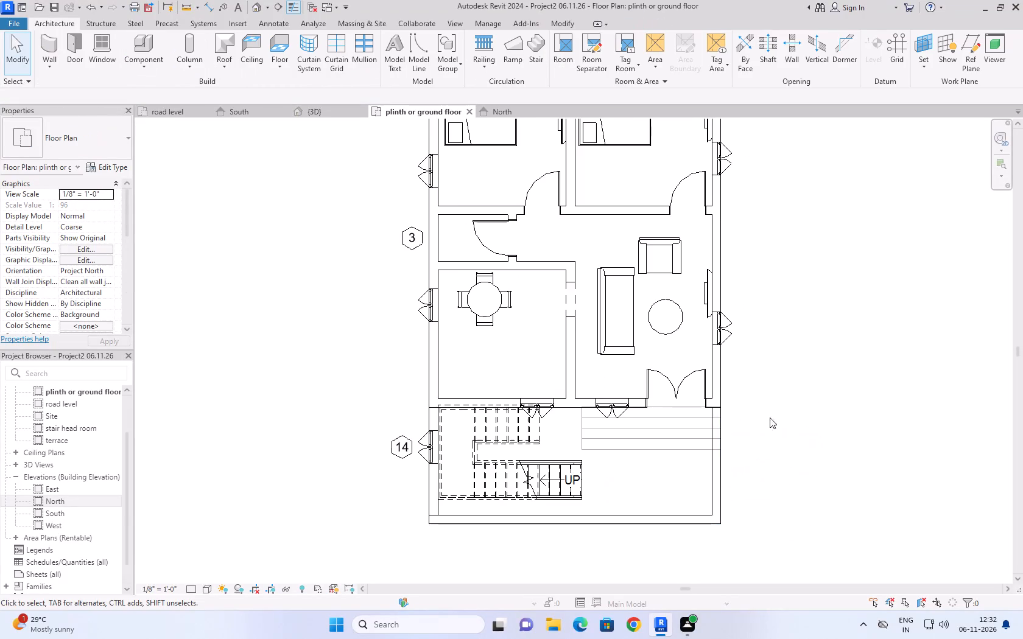
pyautogui.scroll(-4, 723, 357)
pyautogui.scroll(-2, 753, 402)
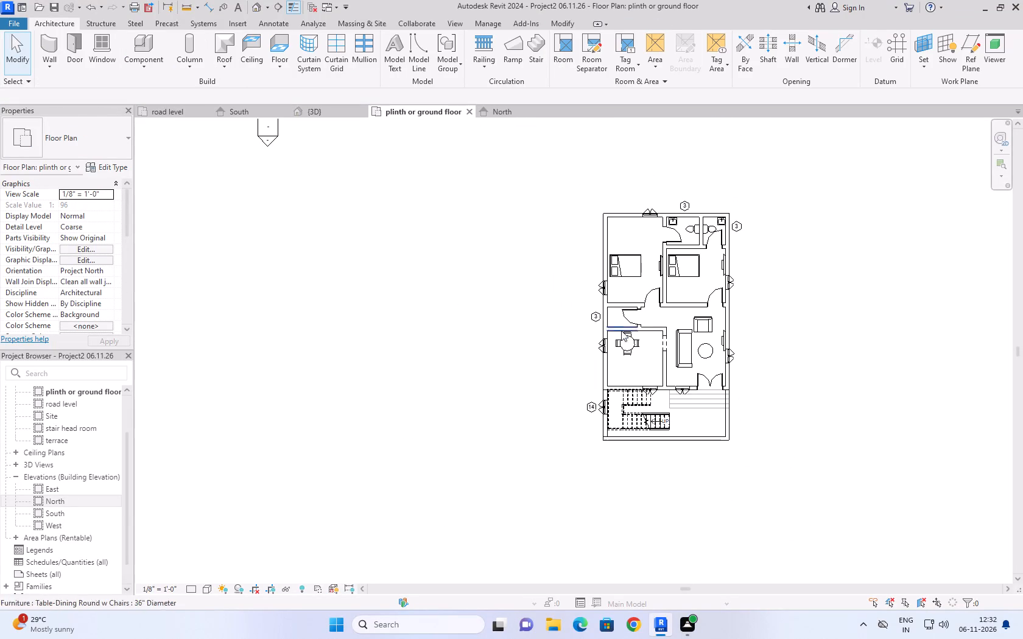
pyautogui.click(138, 68)
pyautogui.click(149, 86)
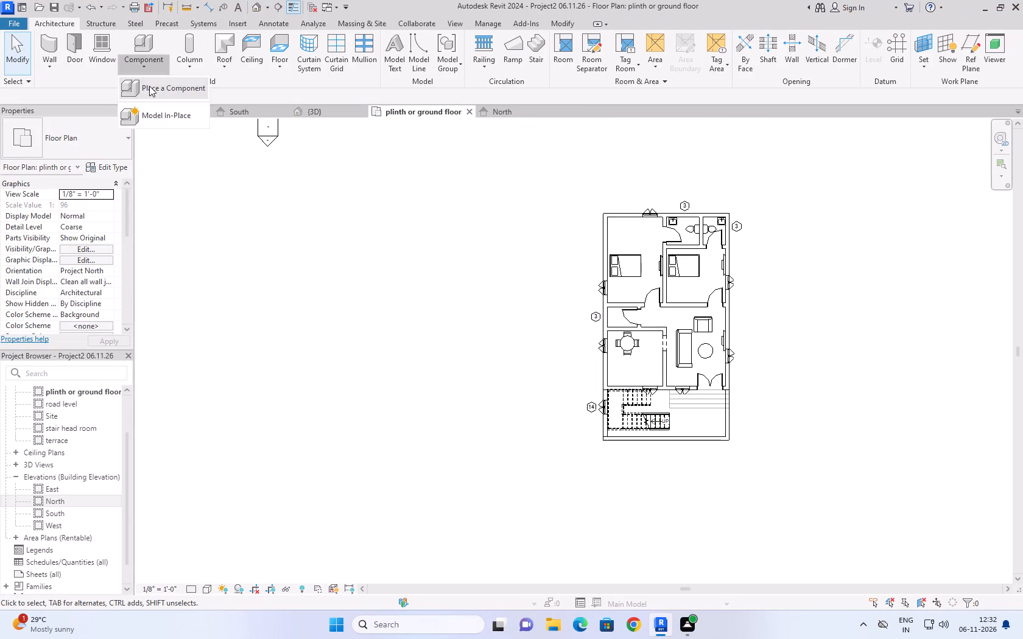
pyautogui.click(516, 61)
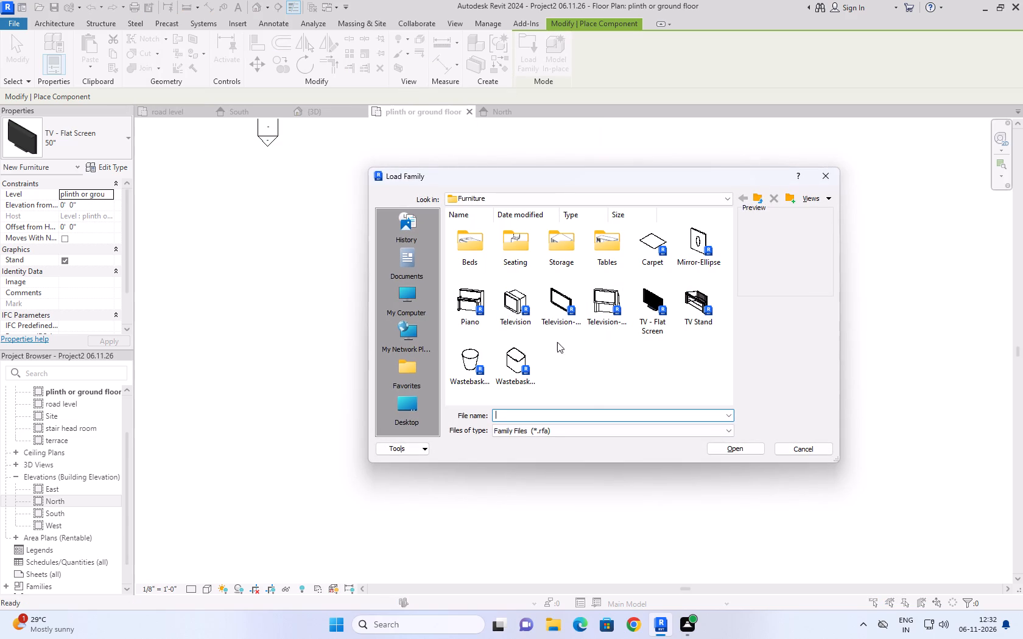
pyautogui.click(499, 294)
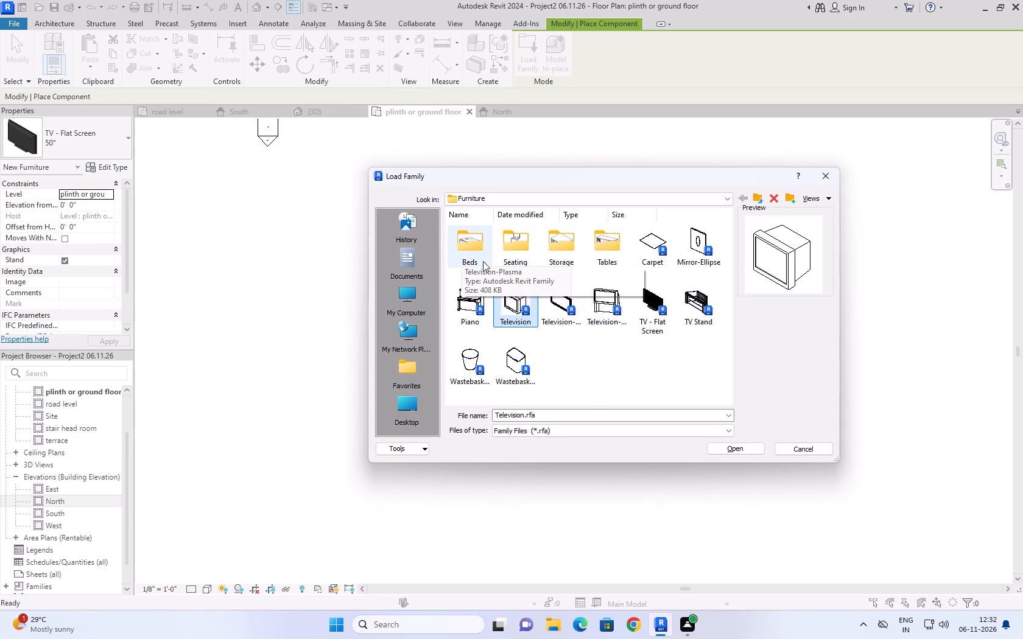
pyautogui.click(758, 200)
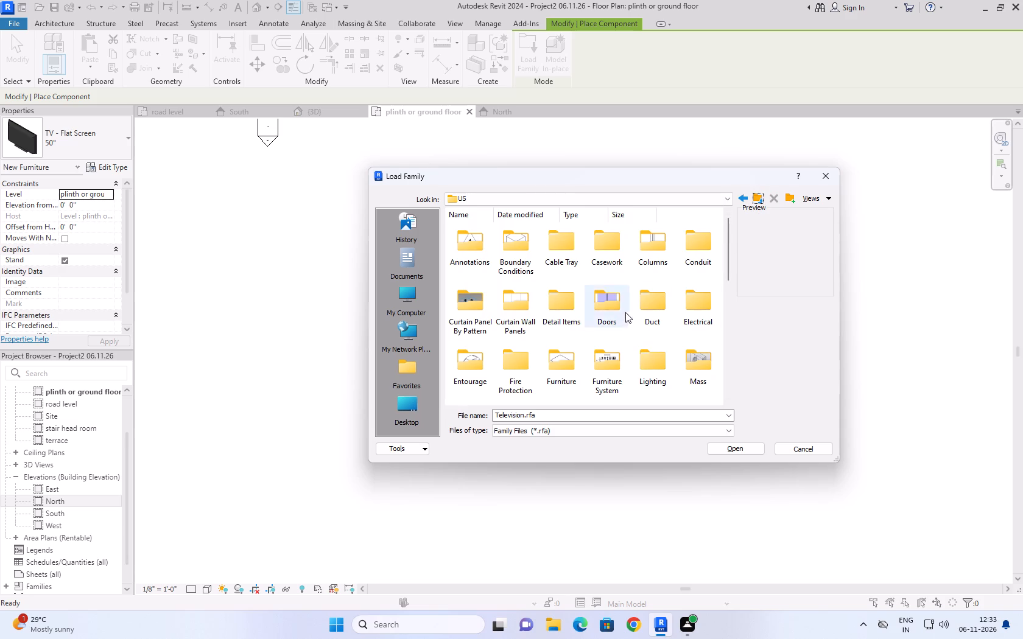
pyautogui.click(688, 295)
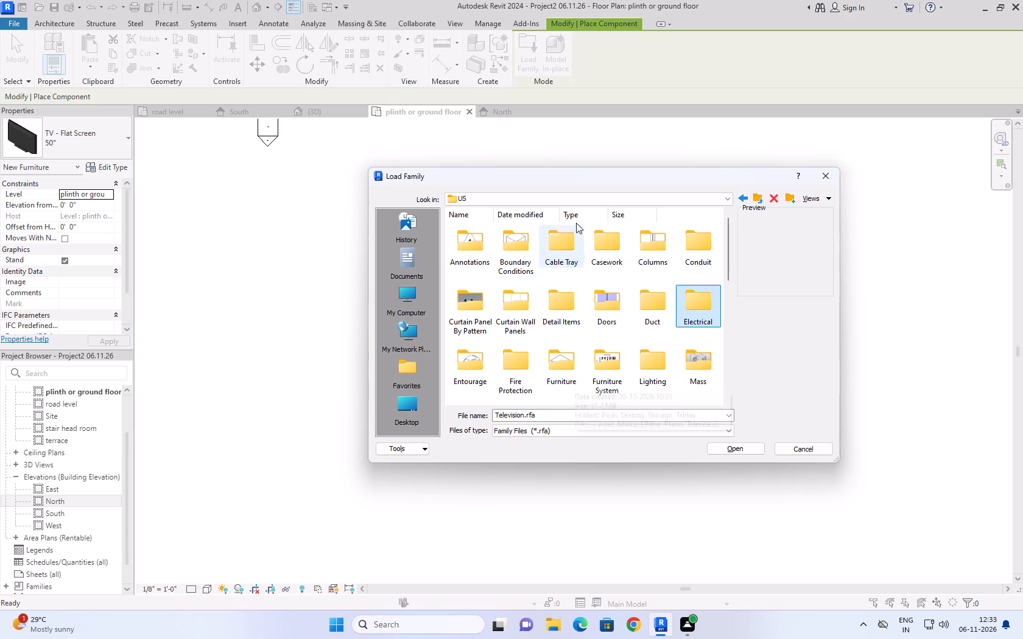
pyautogui.moveTo(587, 172); pyautogui.dragTo(303, 47)
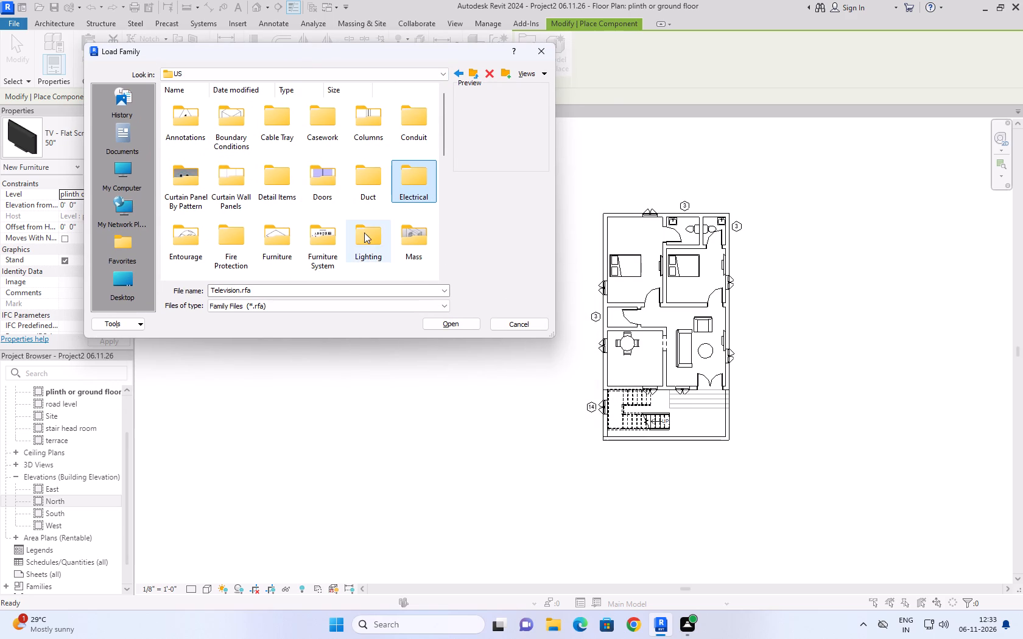
# Browse the Furniture System subfolders, from Storage to Hardware and Supports, for a suitable furnishing family.
pyautogui.doubleClick(311, 229)
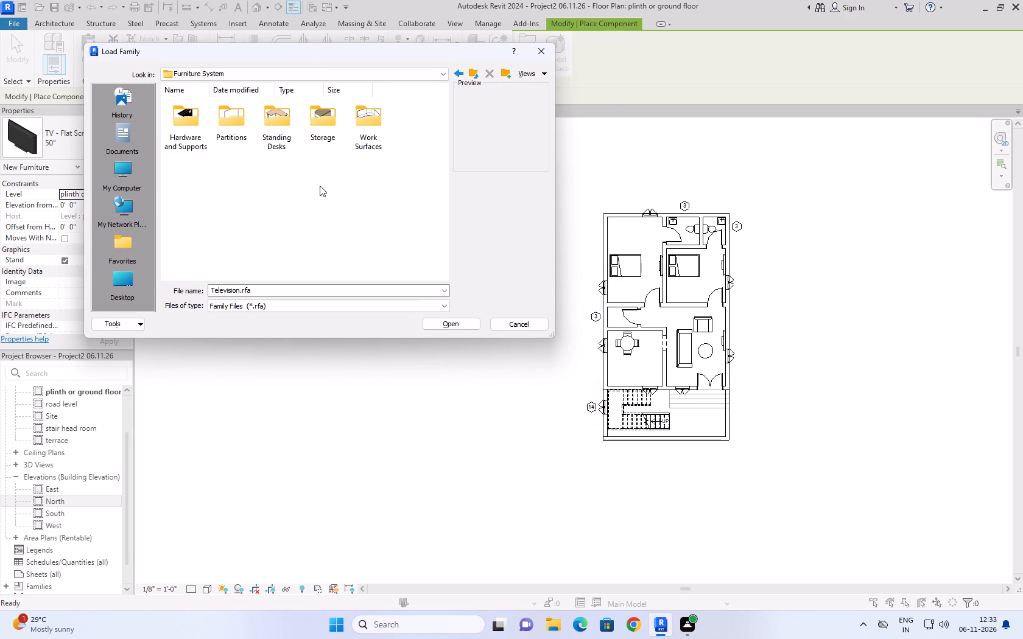
pyautogui.click(315, 140)
pyautogui.doubleClick(315, 140)
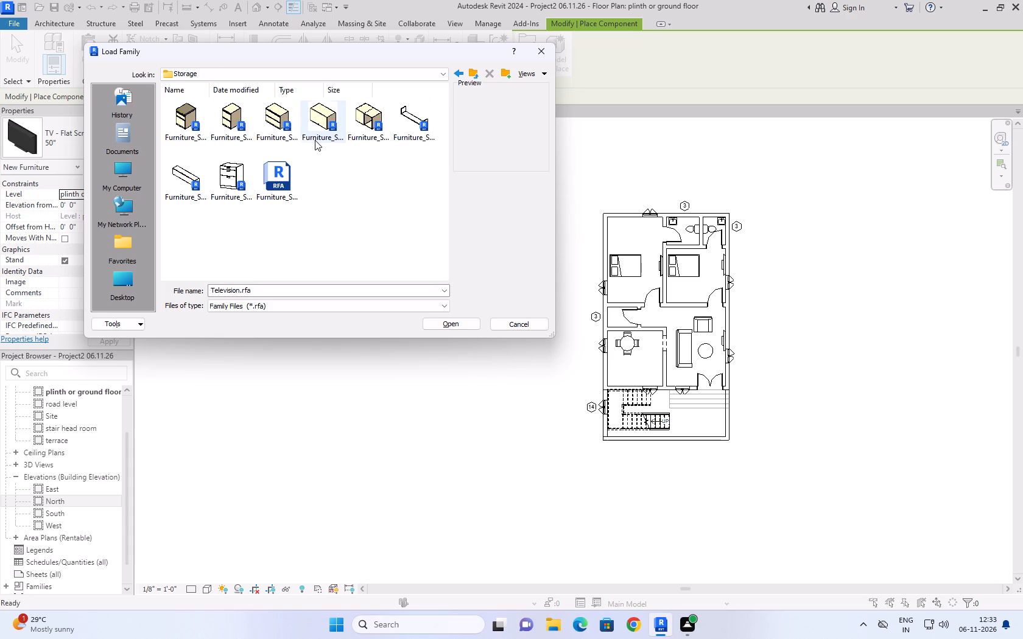
pyautogui.doubleClick(466, 75)
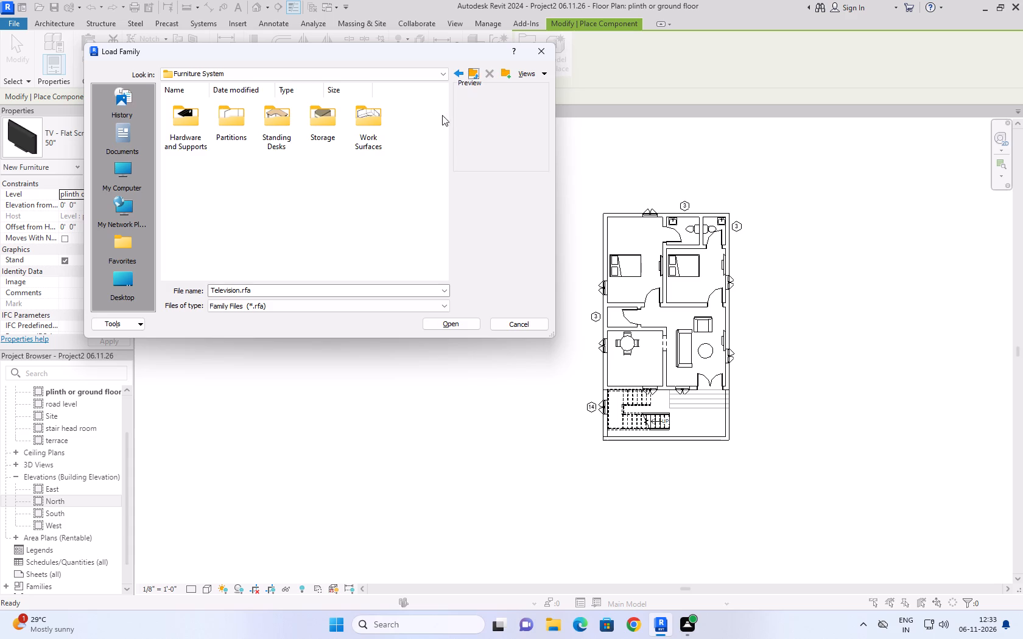
pyautogui.doubleClick(377, 130)
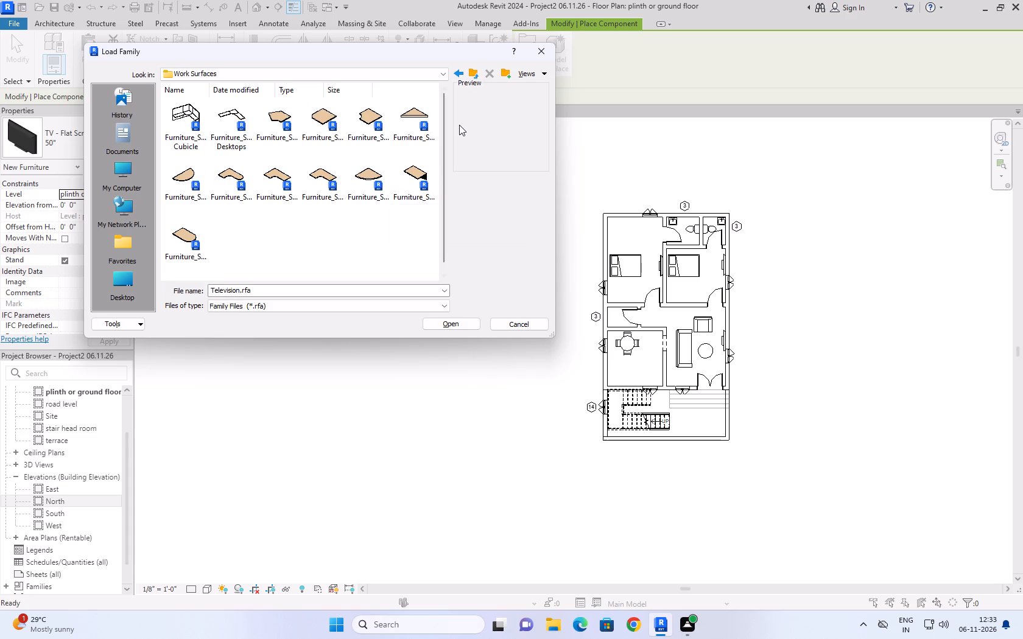
pyautogui.click(483, 68)
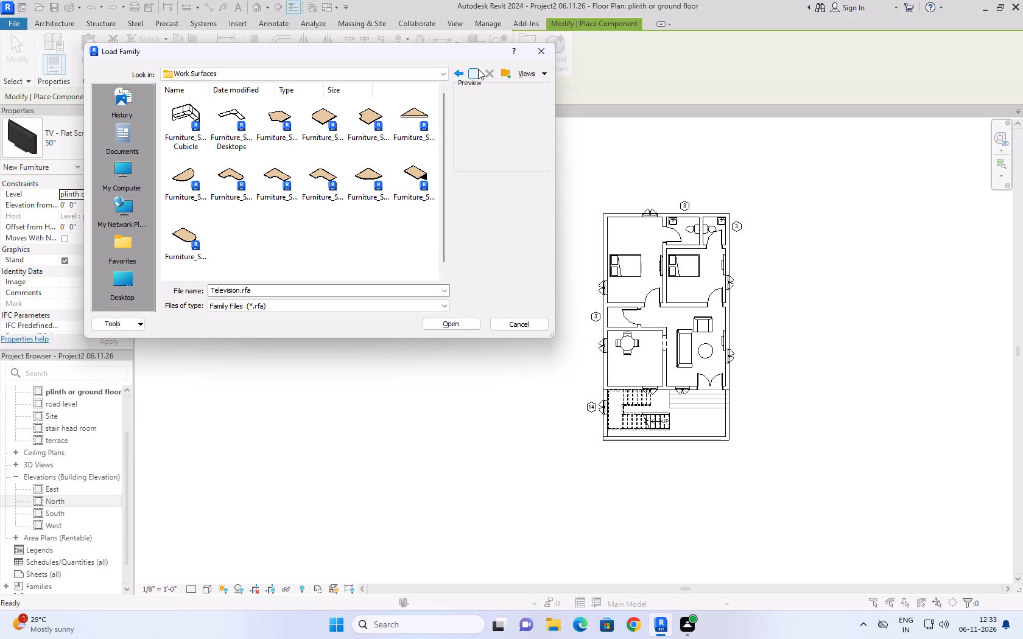
pyautogui.click(477, 69)
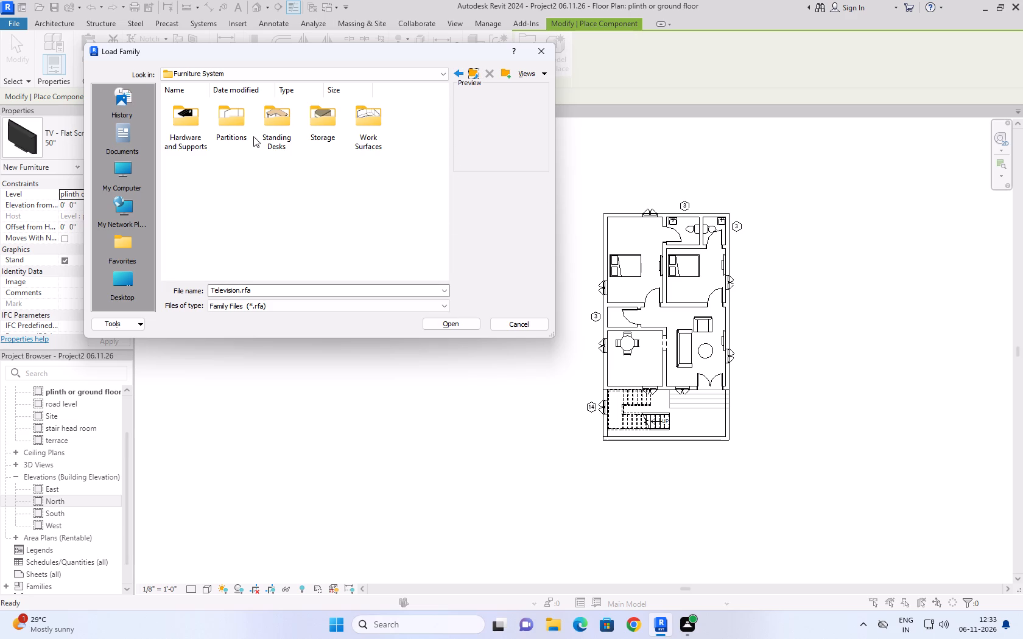
pyautogui.doubleClick(264, 120)
pyautogui.click(475, 72)
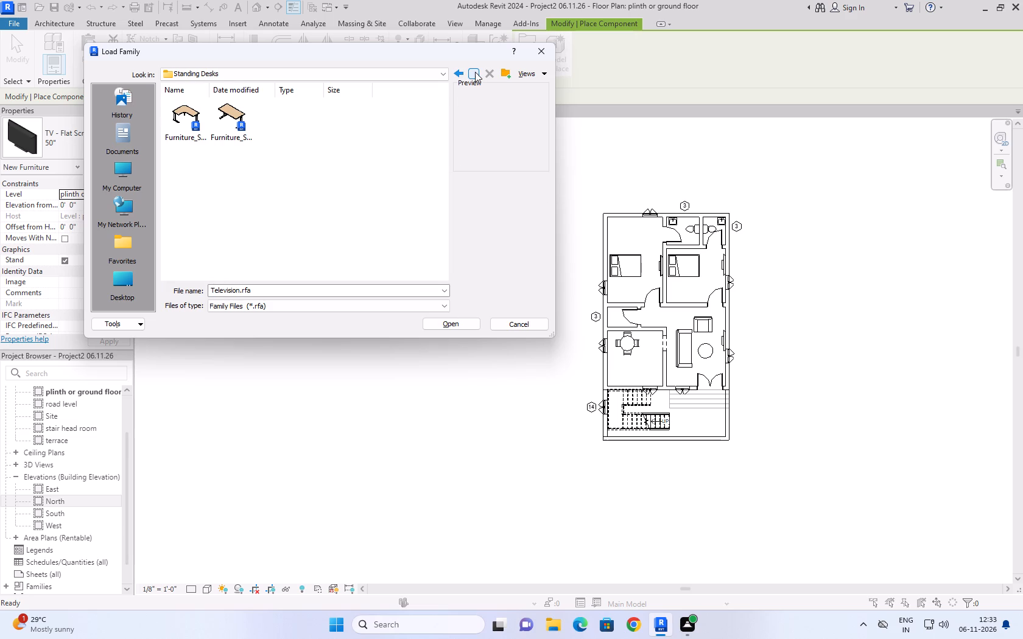
pyautogui.doubleClick(237, 127)
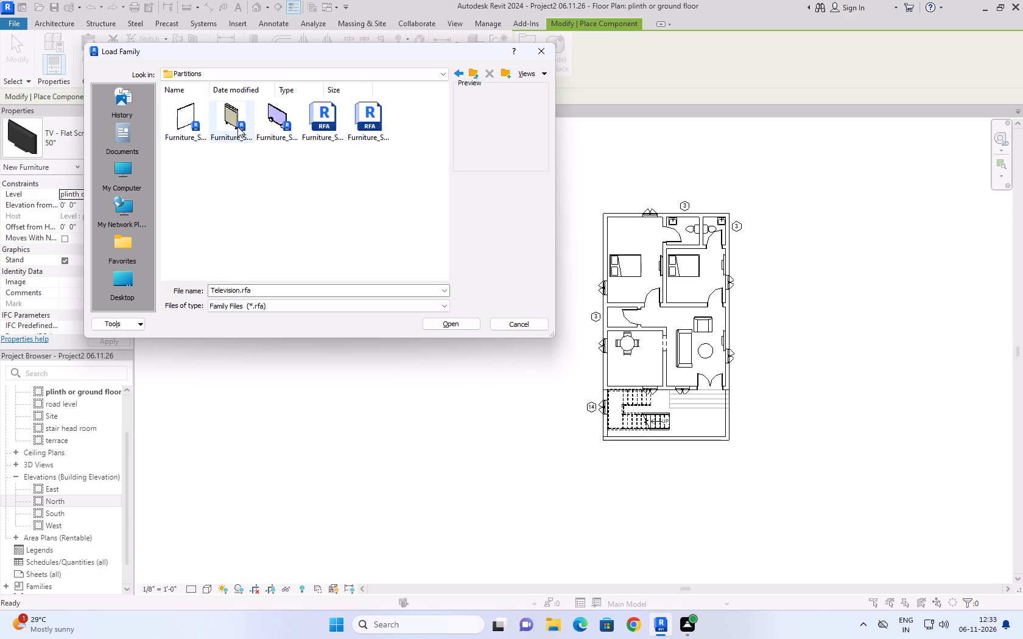
pyautogui.click(471, 71)
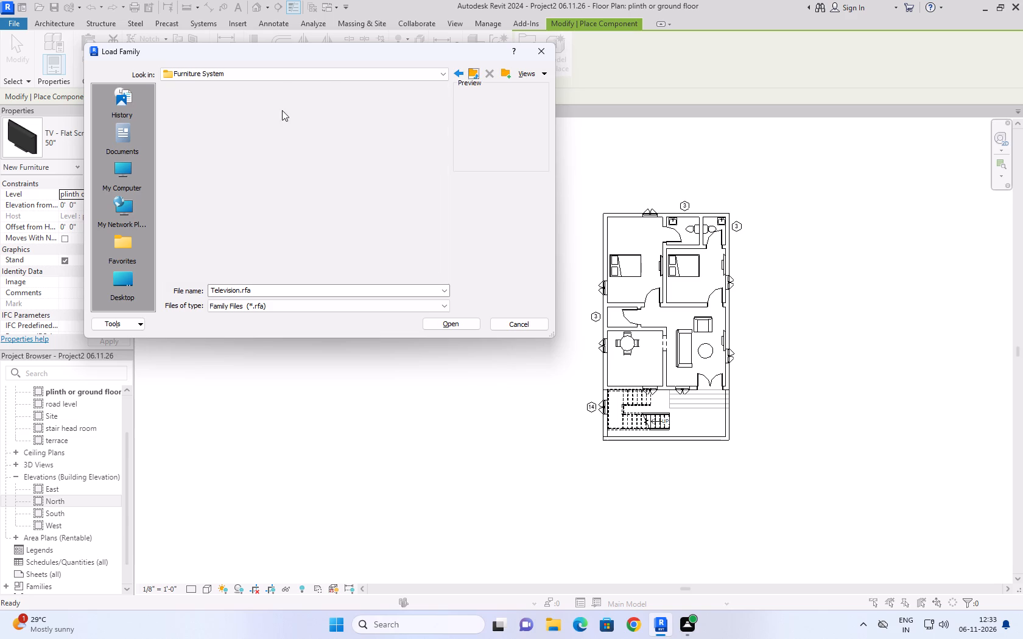
pyautogui.doubleClick(205, 127)
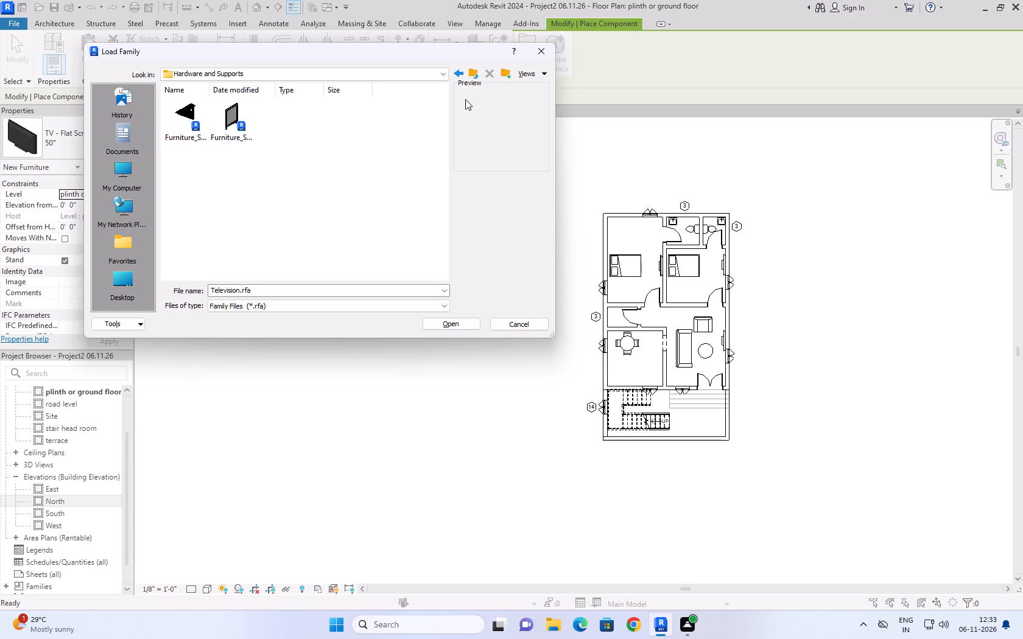
pyautogui.doubleClick(475, 73)
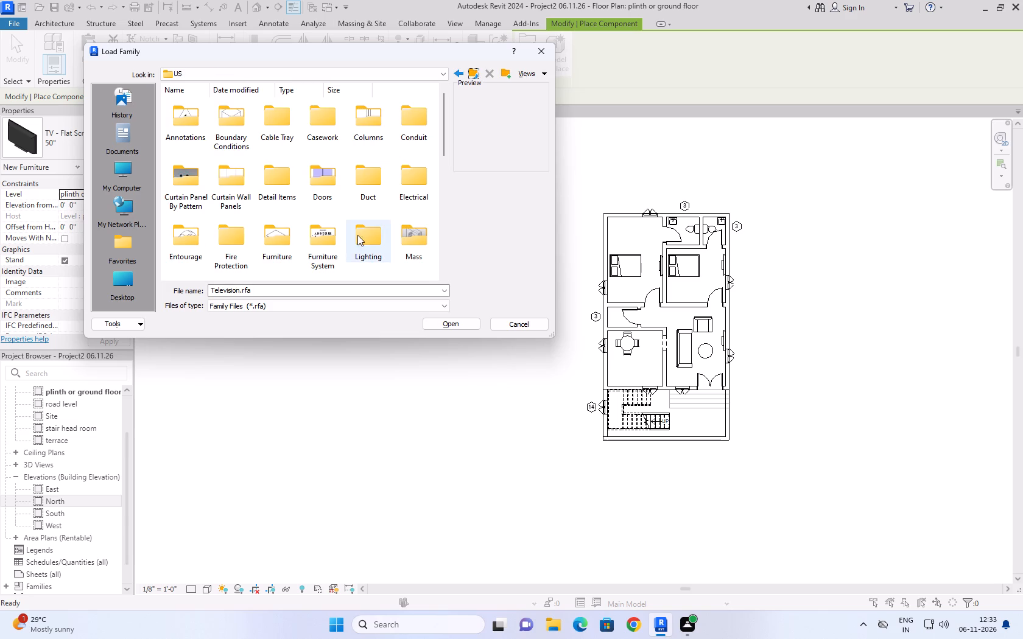
# Load the Wardrobe family from the Storage folder of the US Furniture library.
pyautogui.doubleClick(290, 251)
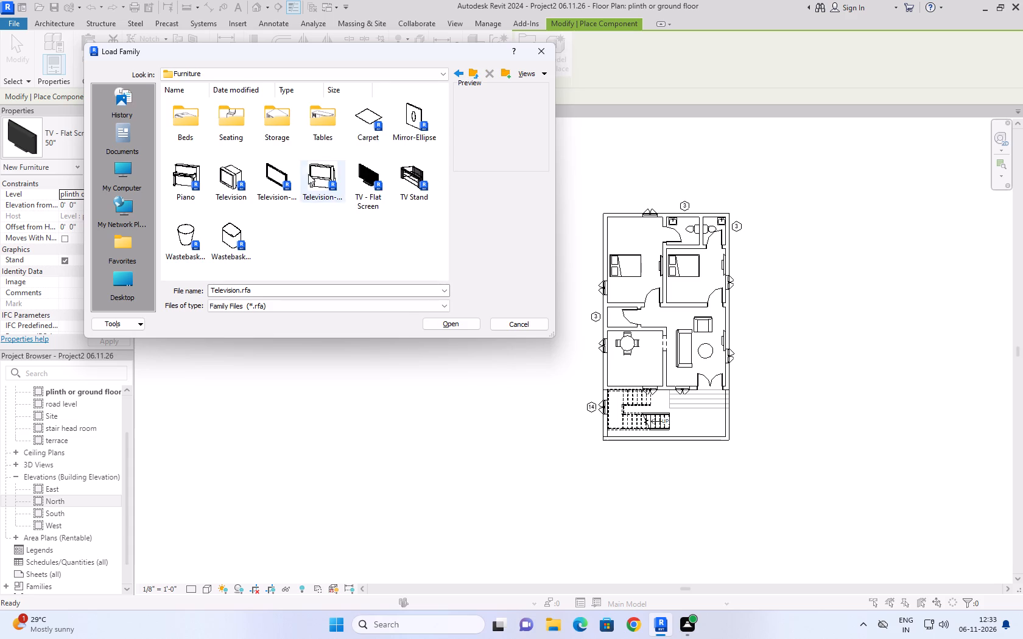
pyautogui.doubleClick(281, 125)
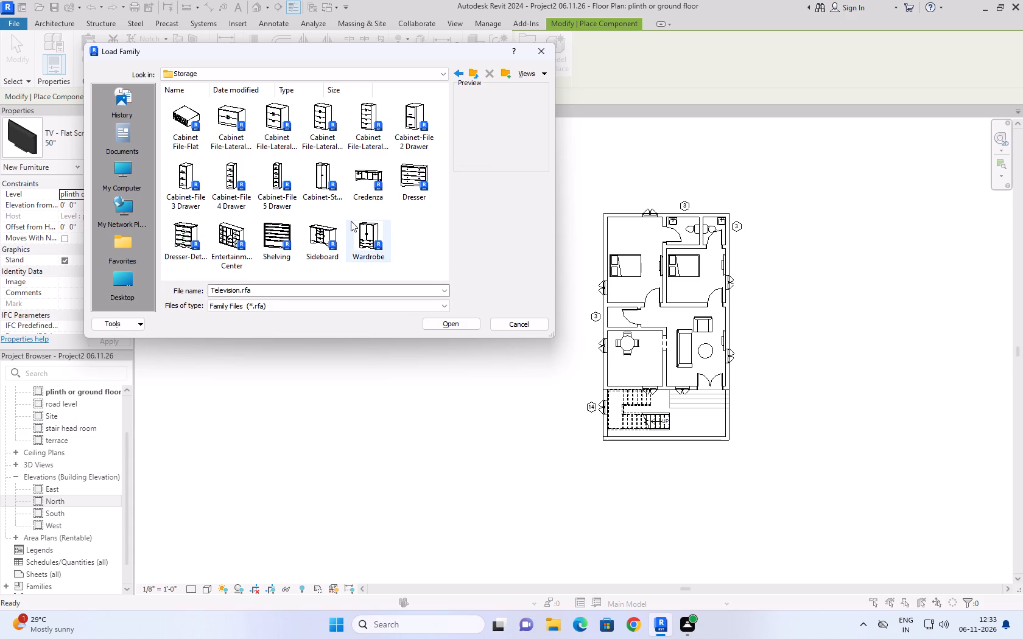
pyautogui.scroll(-1, 354, 220)
pyautogui.click(326, 181)
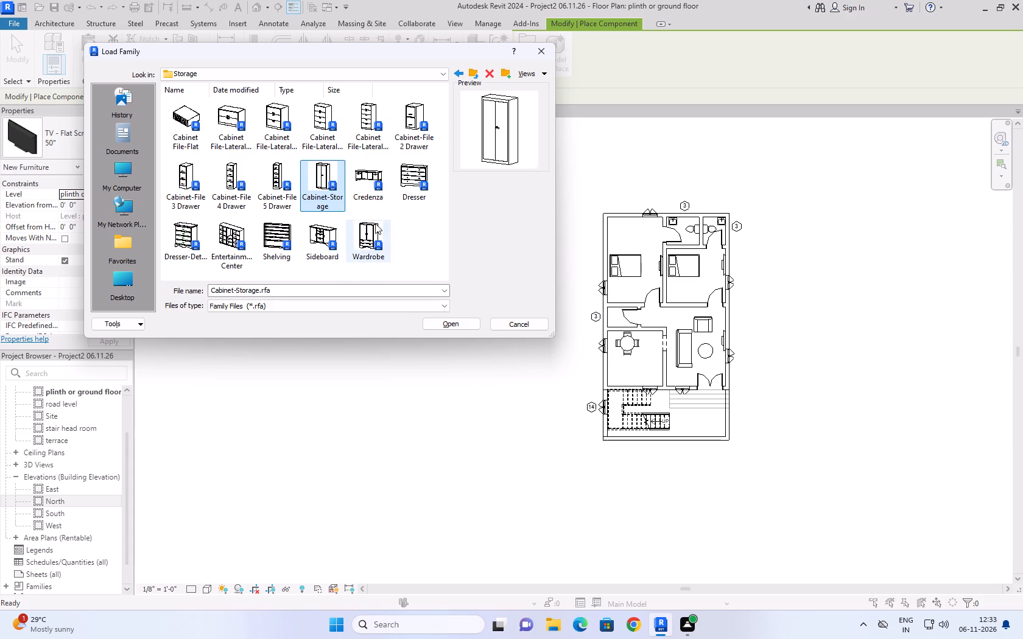
pyautogui.click(375, 223)
pyautogui.click(448, 323)
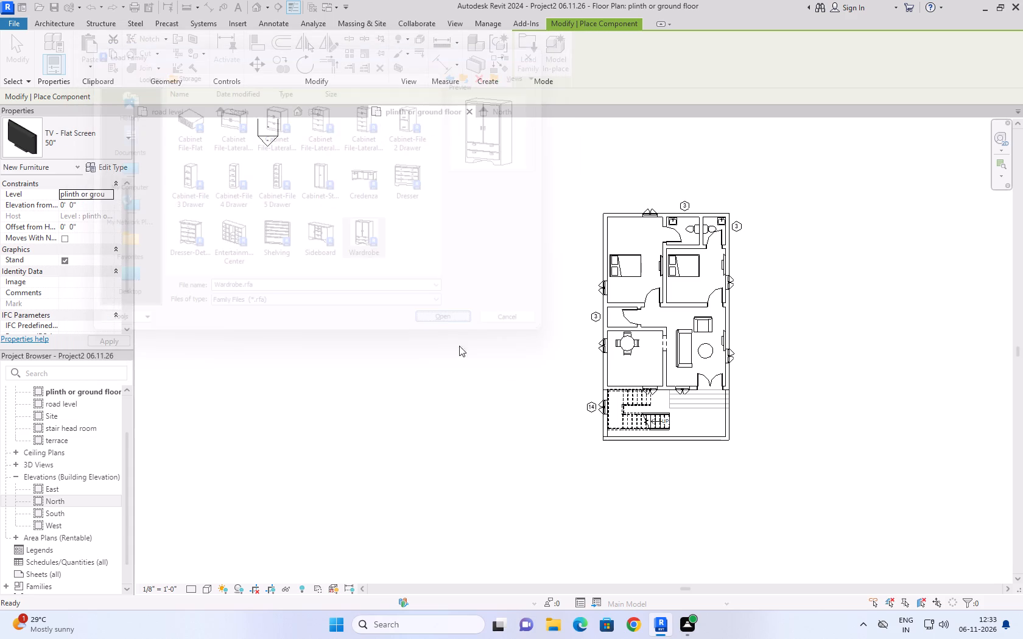
# Place a 48" x 72" x 24" wardrobe in the east bedroom's southwest corner, its doors facing north.
pyautogui.scroll(7, 687, 318)
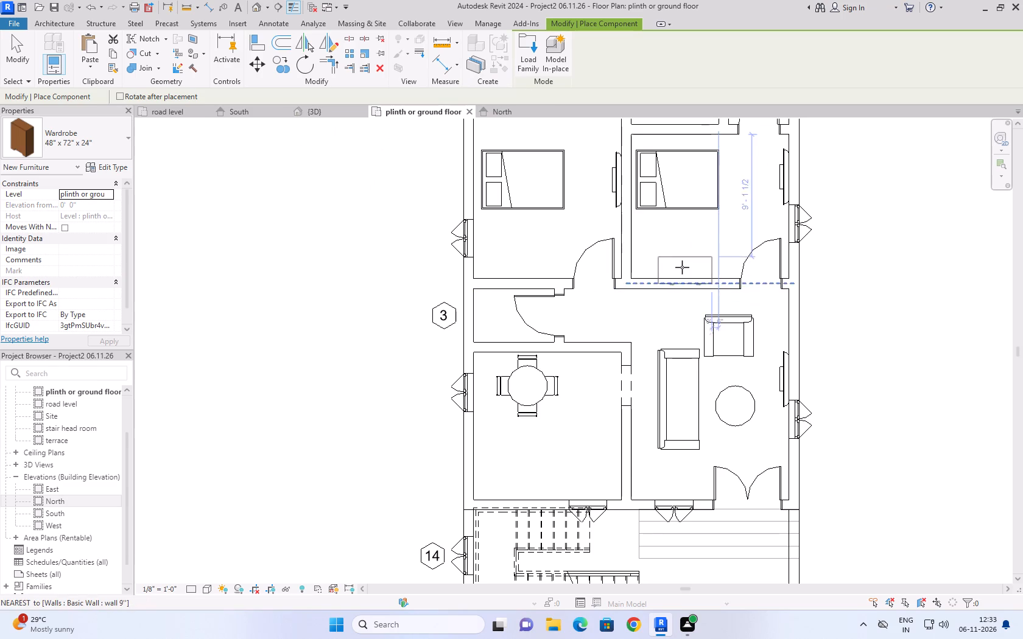
pyautogui.press('space')
pyautogui.press('space')
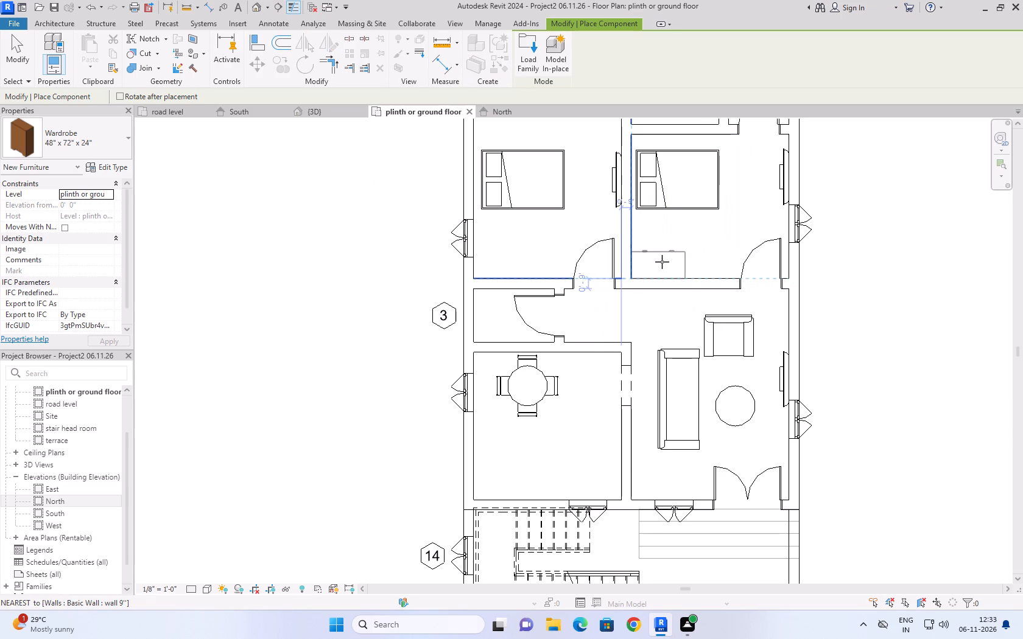
pyautogui.click(662, 262)
# Place two adjoining wardrobes along the west bedroom's north wall, doors facing south, with the second ending about 2' 9" from the east wall.
pyautogui.scroll(-6, 564, 247)
pyautogui.press('space')
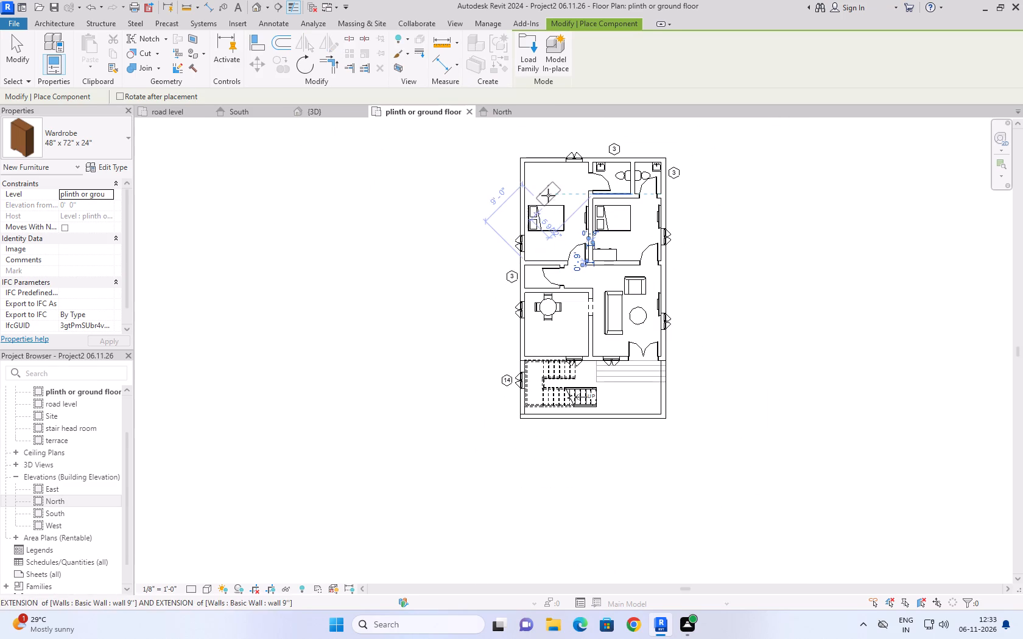
pyautogui.press('space')
pyautogui.press('space')
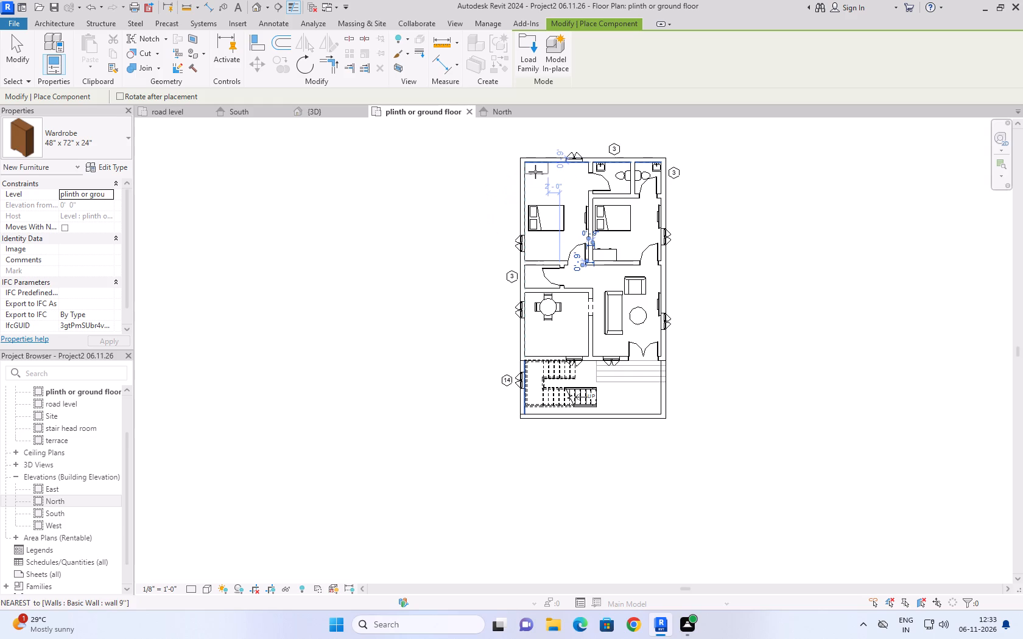
pyautogui.scroll(9, 535, 172)
pyautogui.middleClick(535, 172)
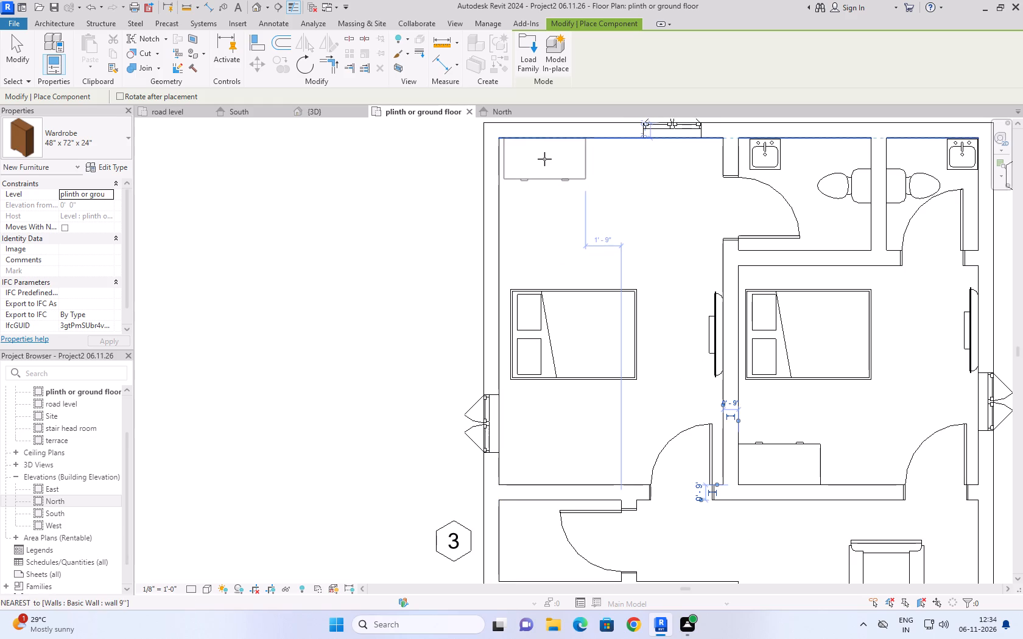
pyautogui.click(544, 159)
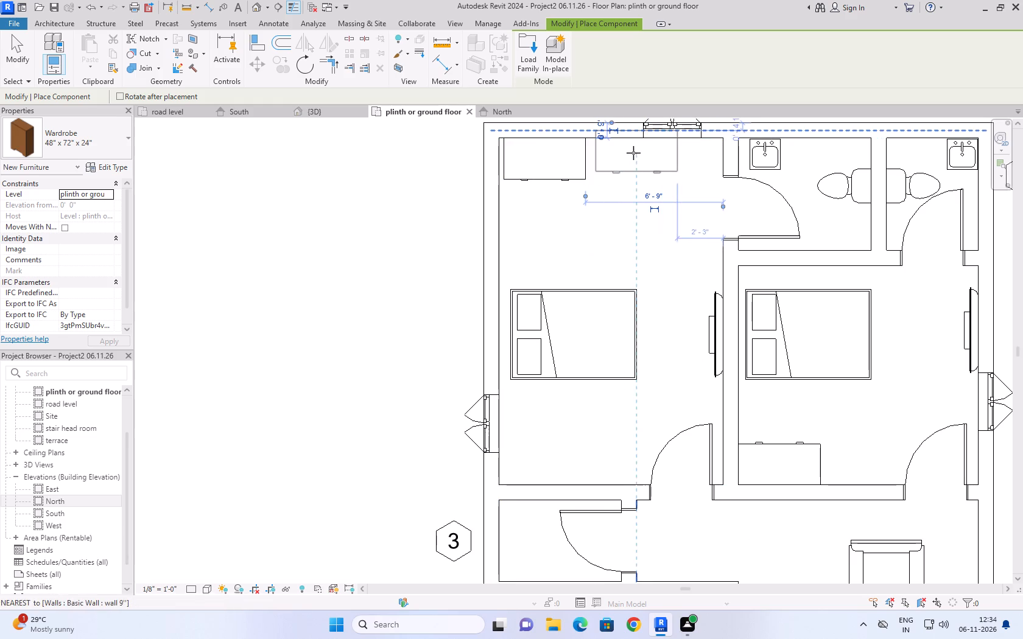
pyautogui.click(625, 158)
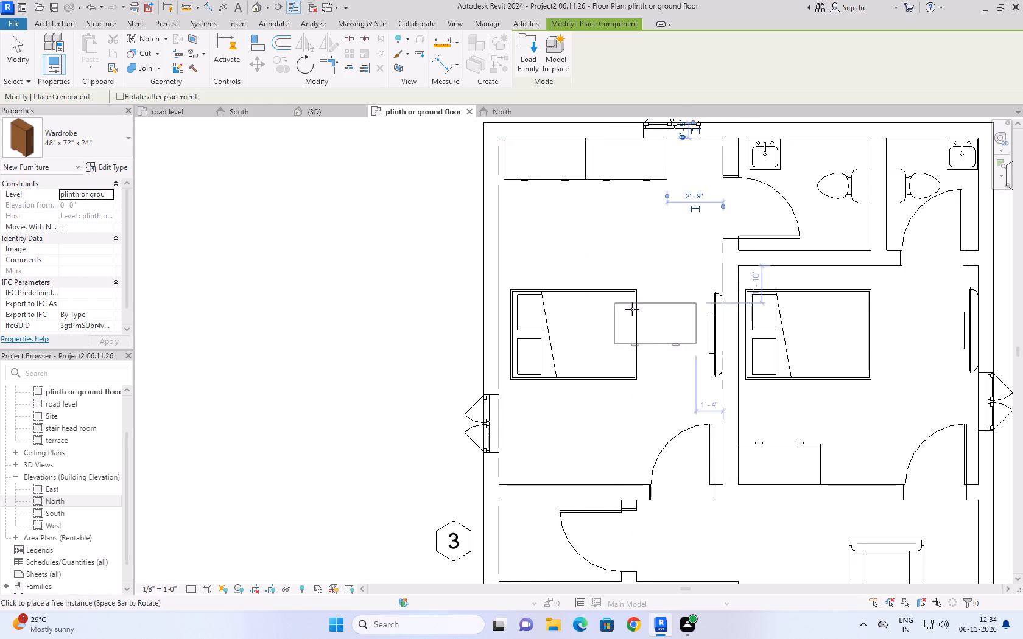
# Place a second wardrobe against the east bedroom's south wall, facing north, about 4' 1" from the west wall beside the first one.
pyautogui.scroll(-4, 595, 297)
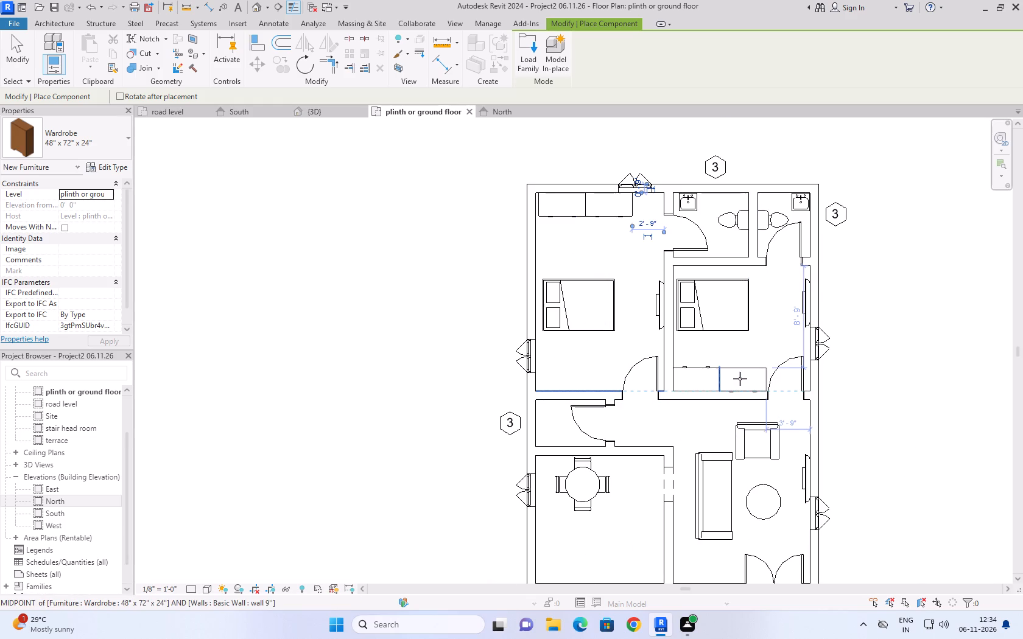
pyautogui.press('space')
pyautogui.press('space')
pyautogui.press('space')
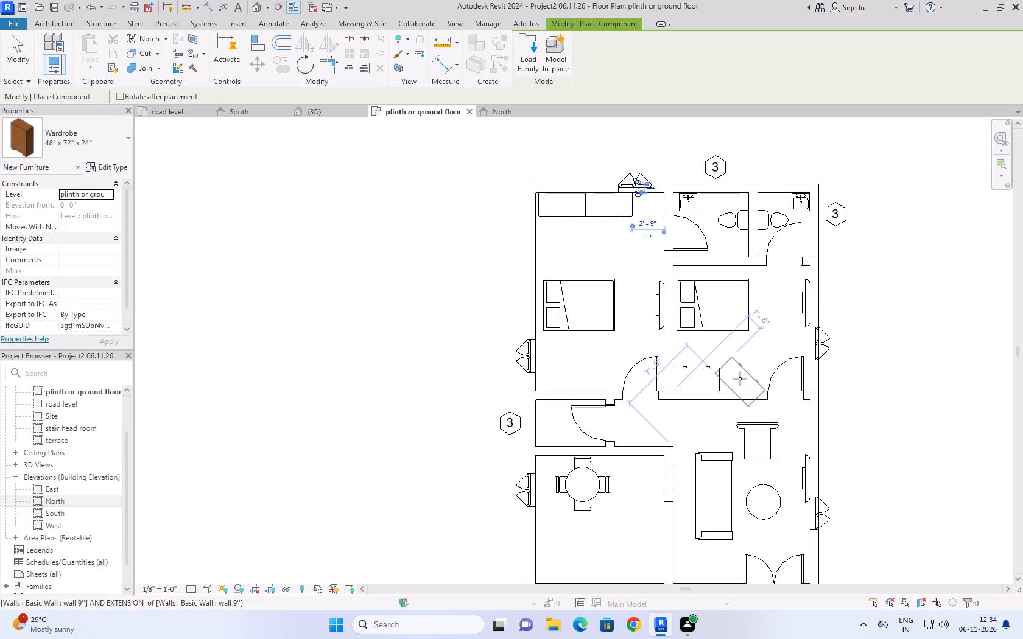
pyautogui.press('space')
pyautogui.scroll(8, 740, 379)
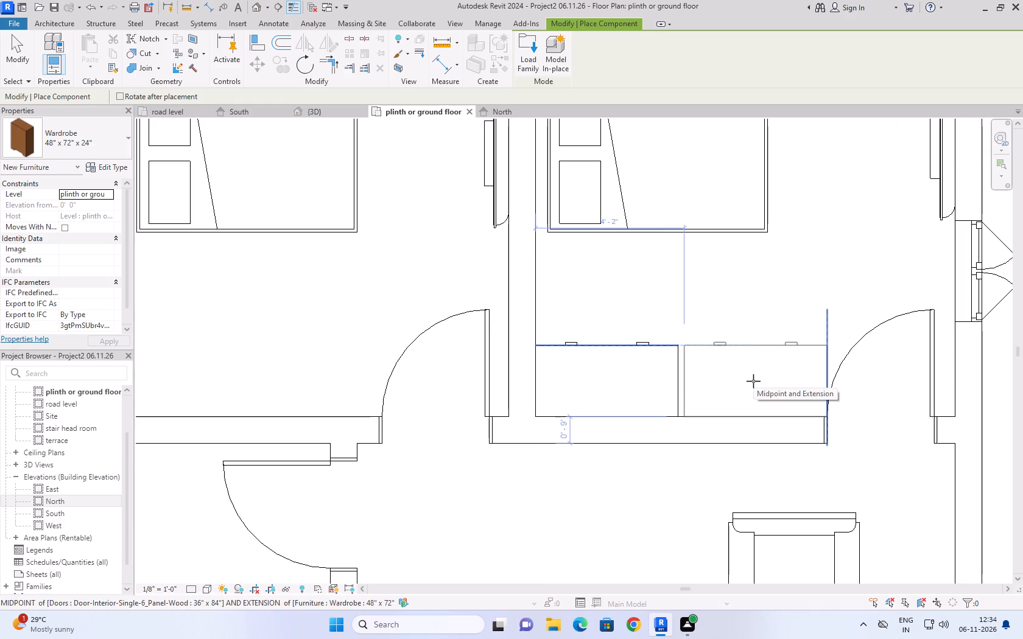
pyautogui.click(750, 381)
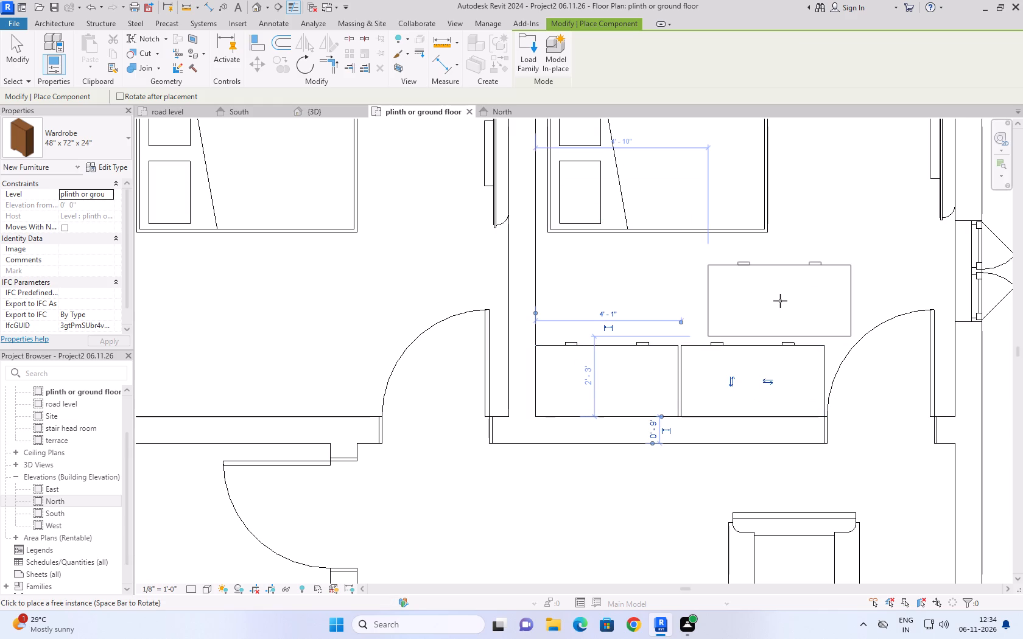
pyautogui.scroll(-4, 790, 307)
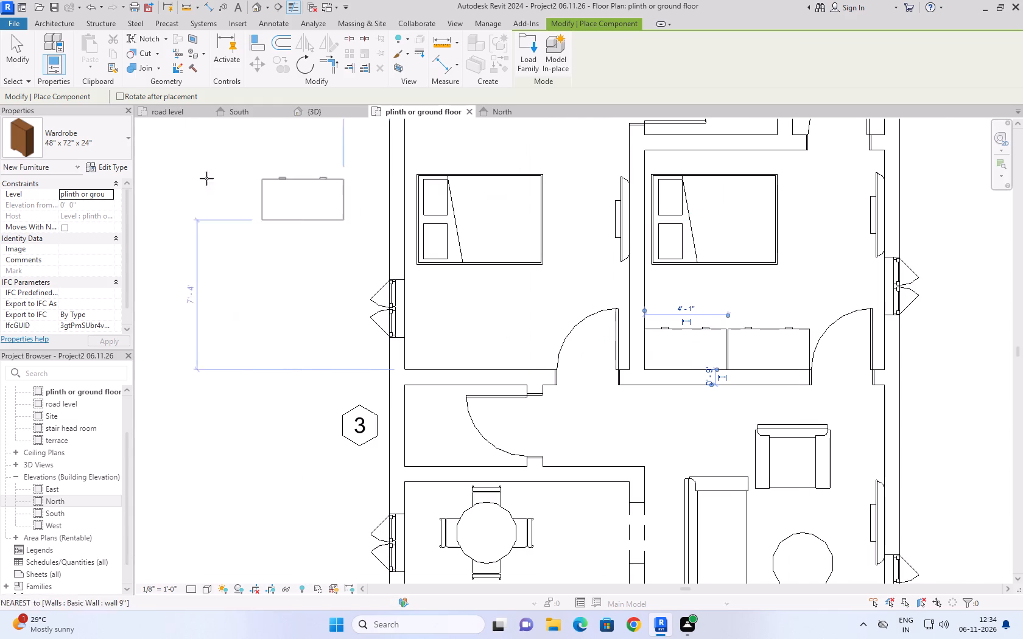
# Finish placing wardrobes and check the layout of both bedrooms on the ground floor plan.
pyautogui.click(21, 49)
pyautogui.scroll(2, 731, 289)
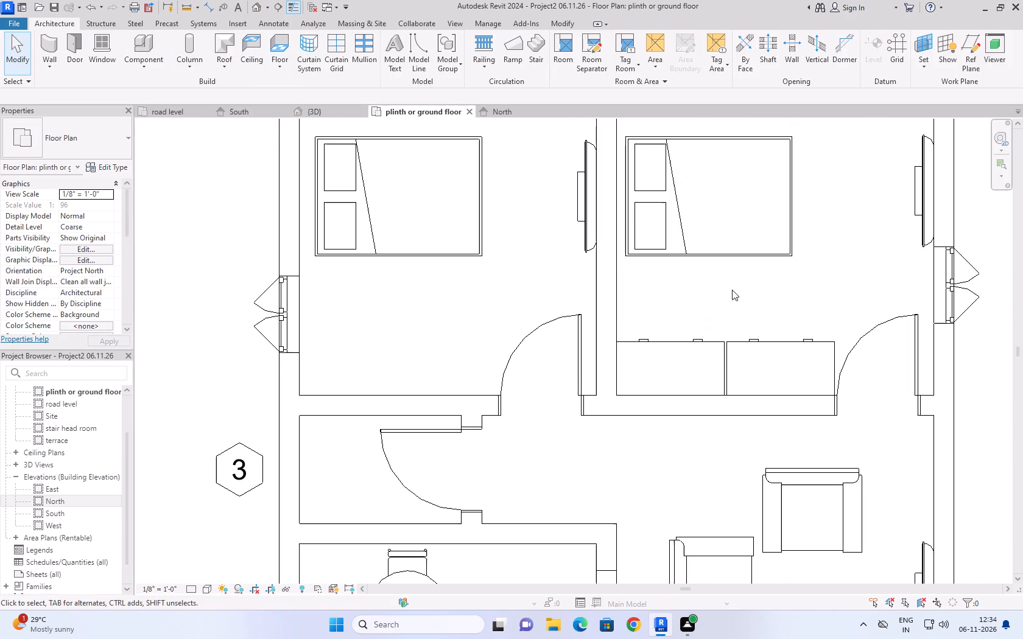
pyautogui.moveTo(739, 291); pyautogui.dragTo(683, 363, button='middle')
pyautogui.scroll(-4, 683, 363)
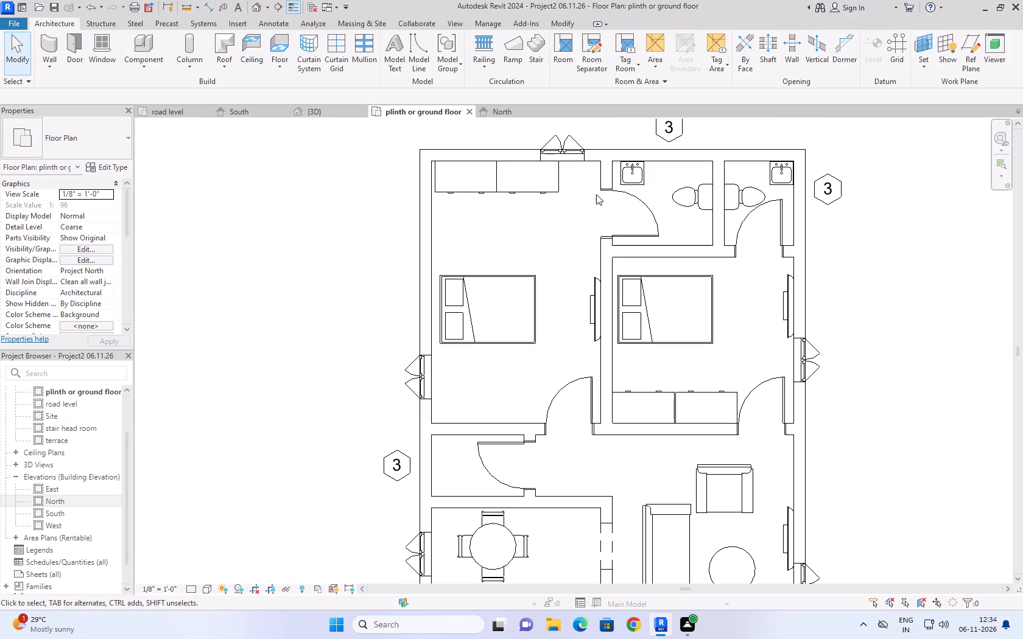
pyautogui.moveTo(567, 210); pyautogui.dragTo(561, 263, button='middle')
pyautogui.scroll(-2, 546, 298)
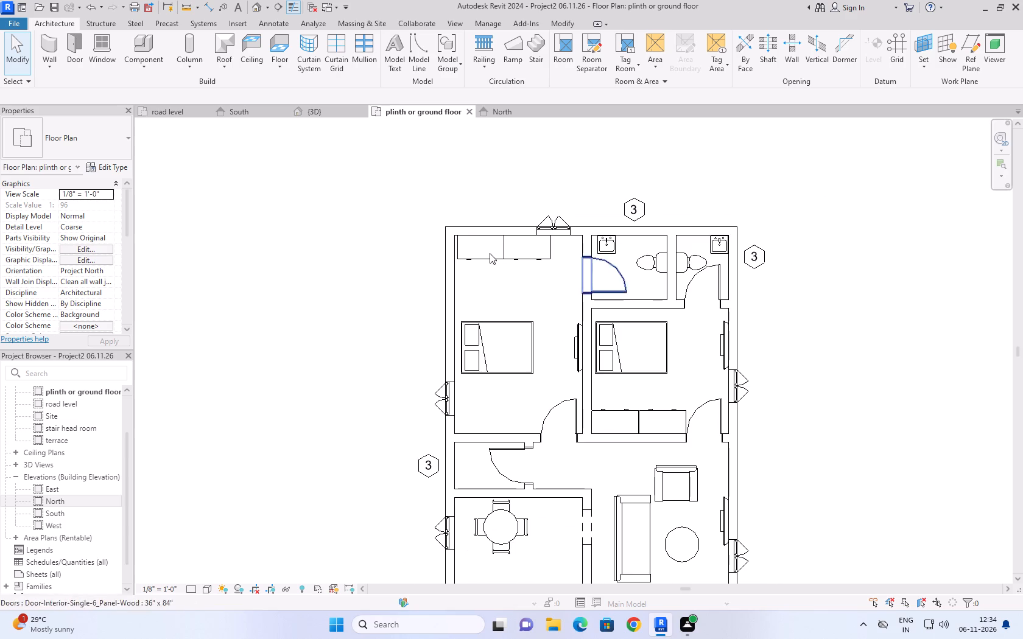
# In the 3D view, select all ceiling instances of the 2' x 4' ACT System to see into the rooms from above.
pyautogui.click(322, 108)
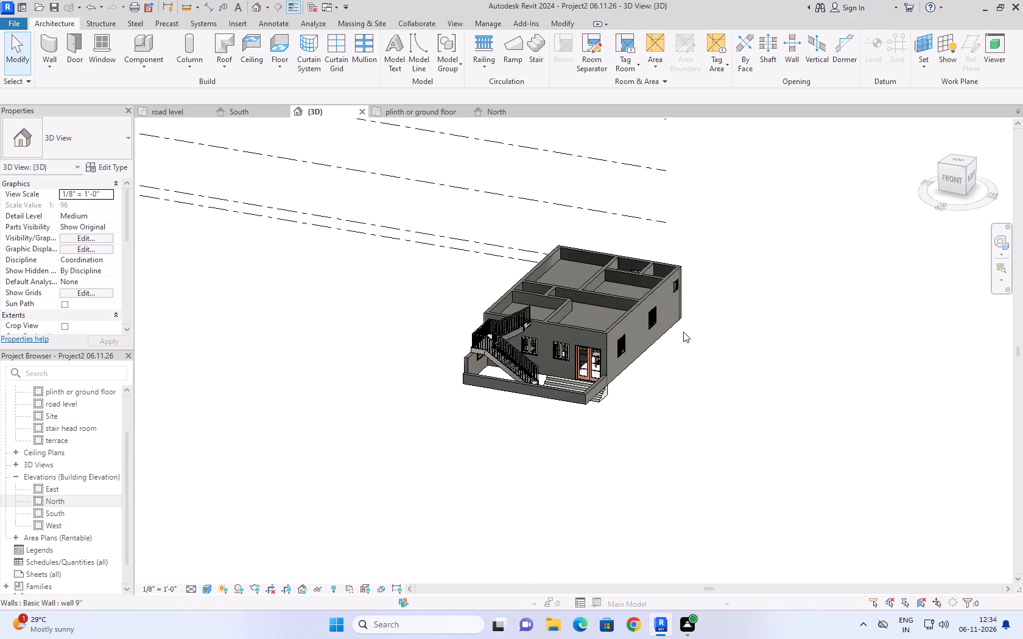
pyautogui.scroll(7, 591, 250)
pyautogui.scroll(-1, 509, 385)
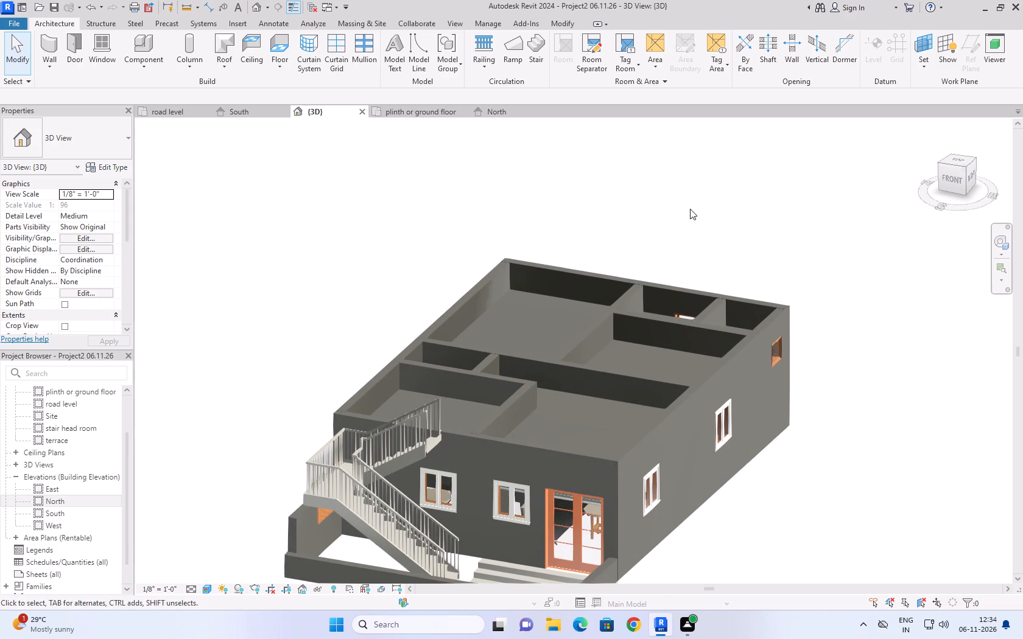
pyautogui.keyDown('shift'); pyautogui.moveTo(697, 211); pyautogui.dragTo(704, 433, button='middle'); pyautogui.keyUp('shift')
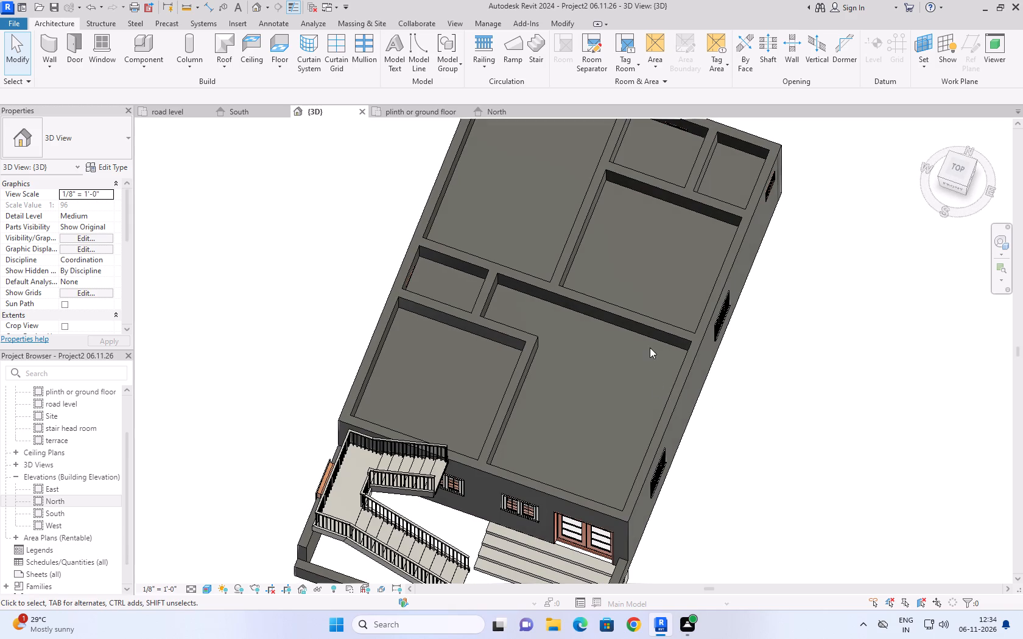
pyautogui.click(624, 327)
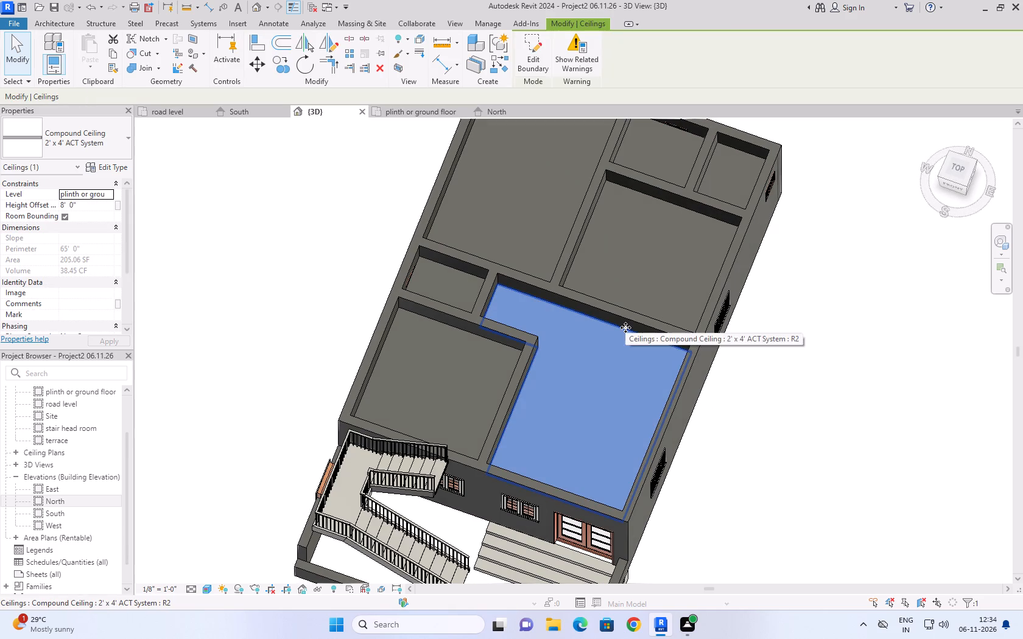
pyautogui.write('SA')
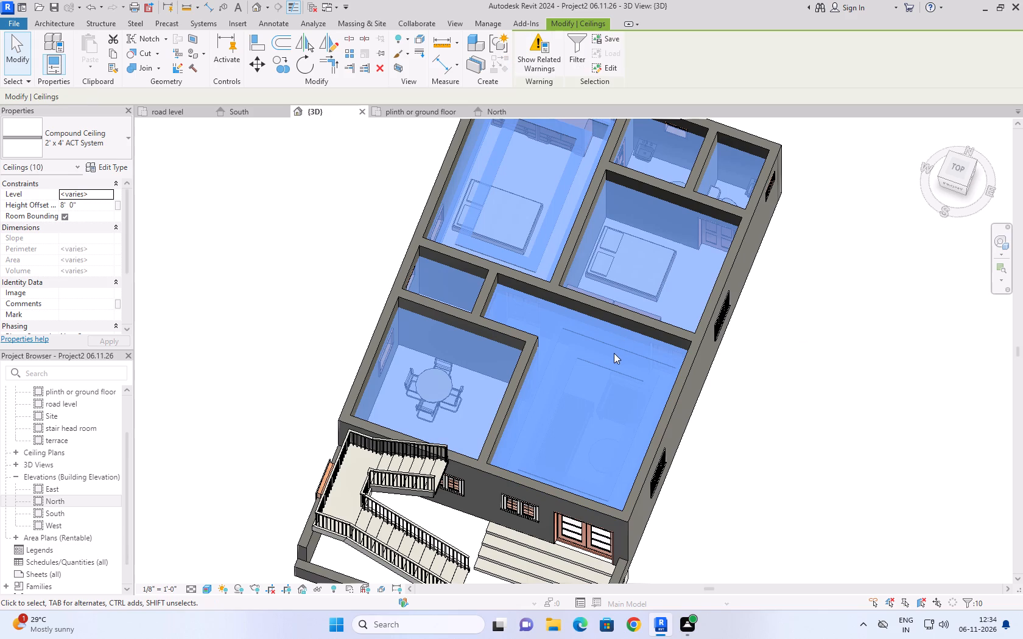
# Examine the bedroom wardrobes and other room furniture through the highlighted ceilings from several angles, and clear the selection.
pyautogui.keyDown('shift'); pyautogui.moveTo(606, 374); pyautogui.dragTo(615, 461, button='middle'); pyautogui.keyUp('shift')
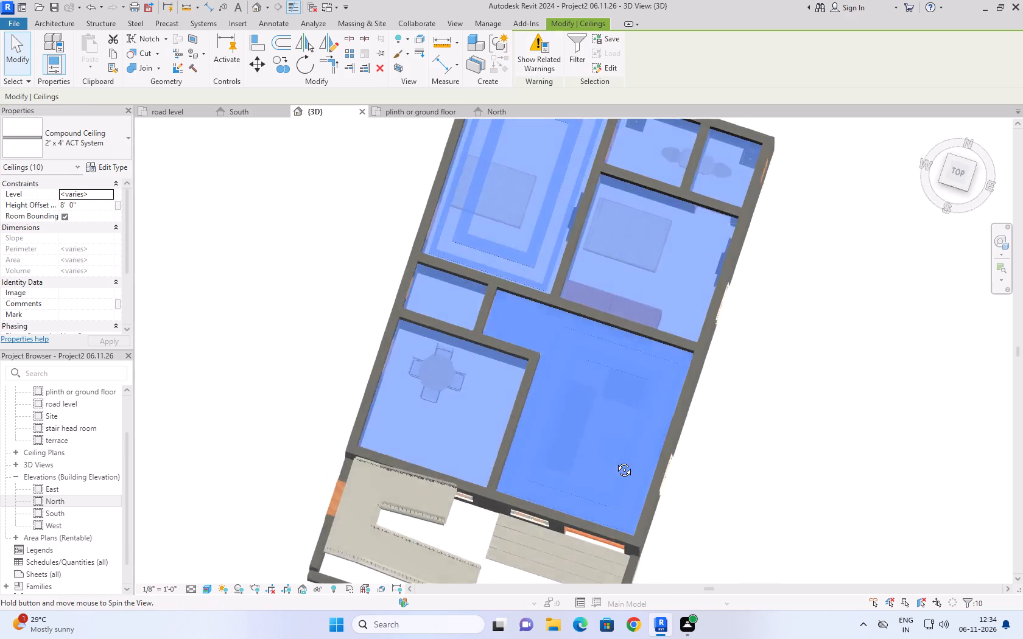
pyautogui.keyDown('shift'); pyautogui.moveTo(615, 461); pyautogui.dragTo(250, 248, button='middle'); pyautogui.keyUp('shift')
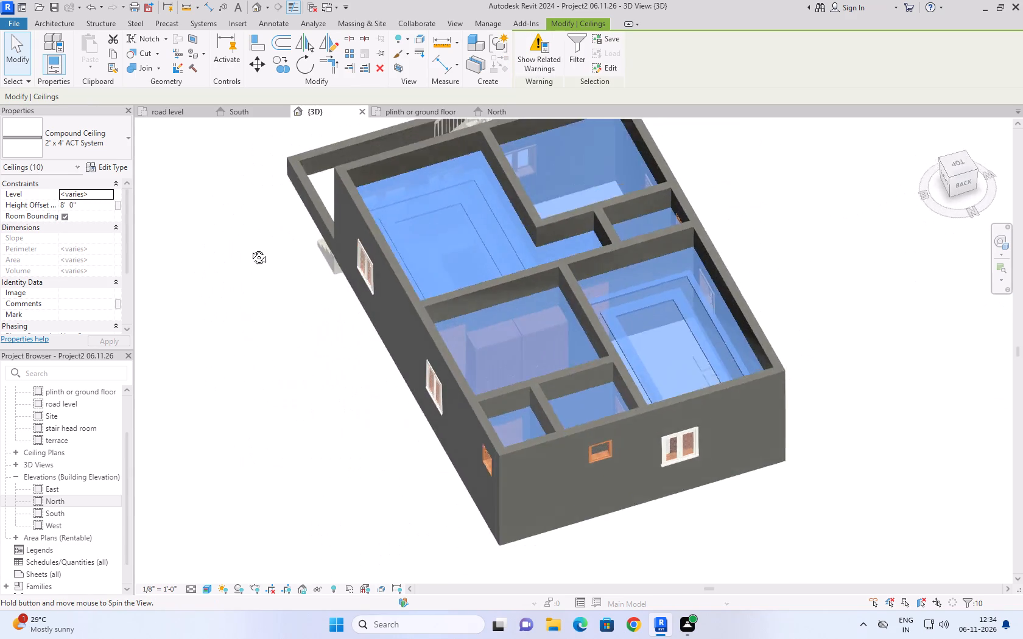
pyautogui.keyDown('shift'); pyautogui.moveTo(250, 248); pyautogui.dragTo(251, 391, button='middle'); pyautogui.keyUp('shift')
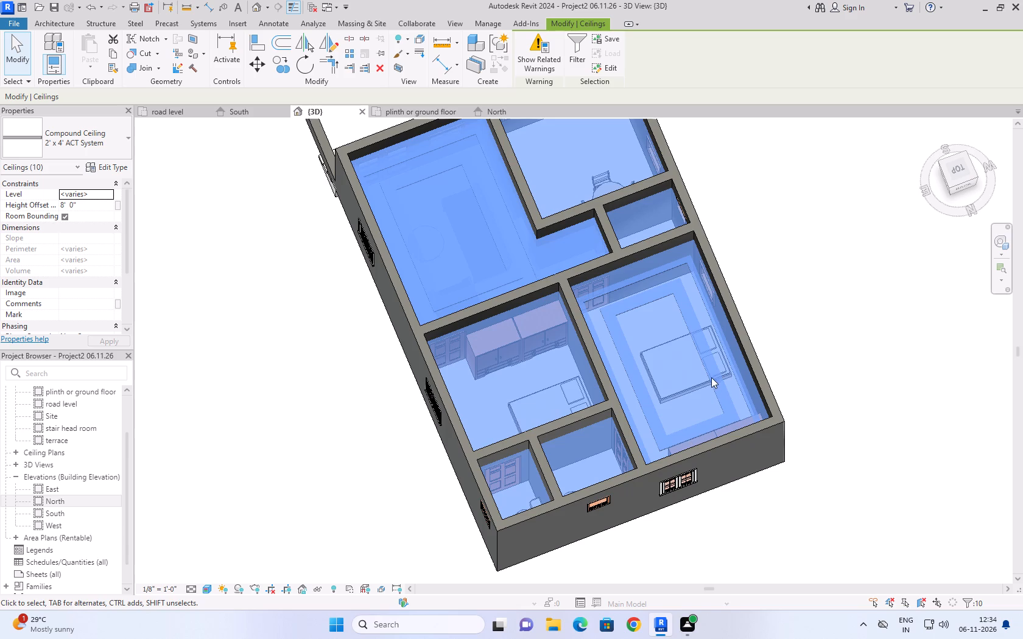
pyautogui.moveTo(711, 376); pyautogui.dragTo(682, 490, button='middle')
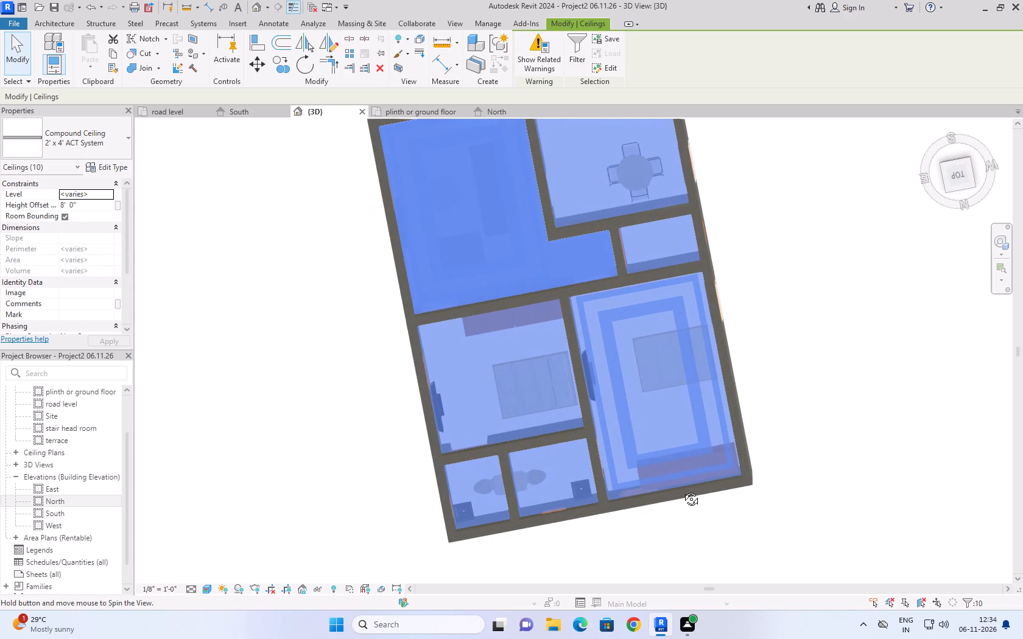
pyautogui.moveTo(682, 490); pyautogui.dragTo(764, 323, button='middle')
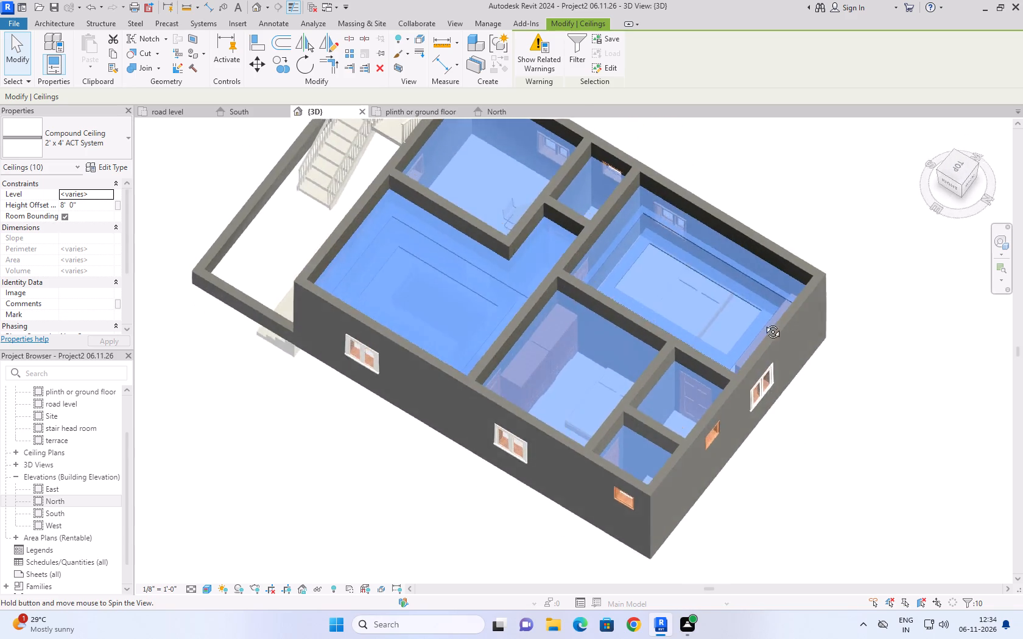
pyautogui.moveTo(764, 323); pyautogui.dragTo(669, 245, button='middle')
pyautogui.scroll(8, 473, 326)
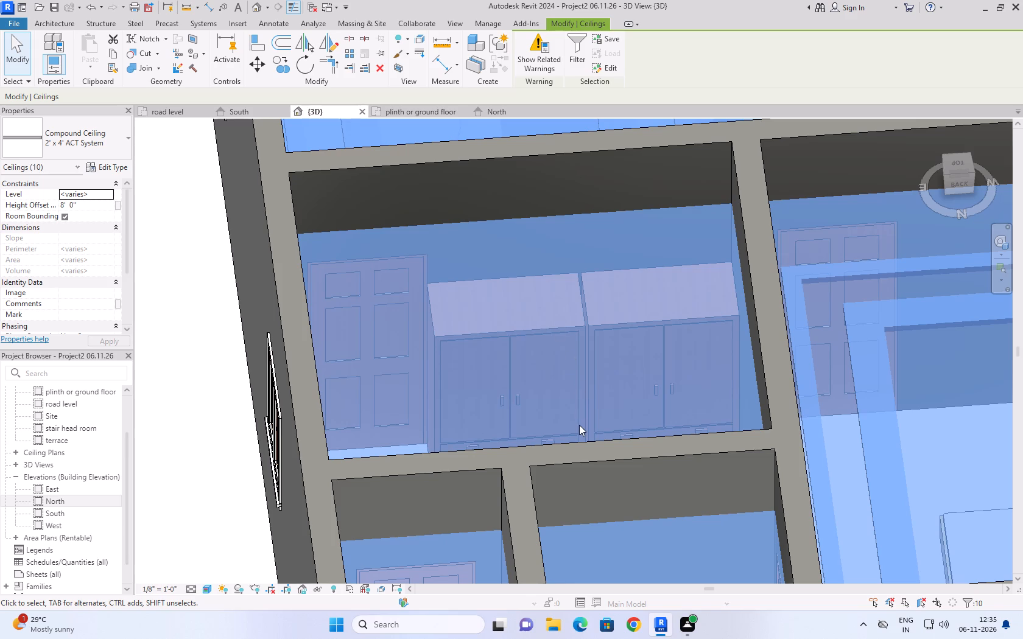
pyautogui.scroll(-9, 639, 482)
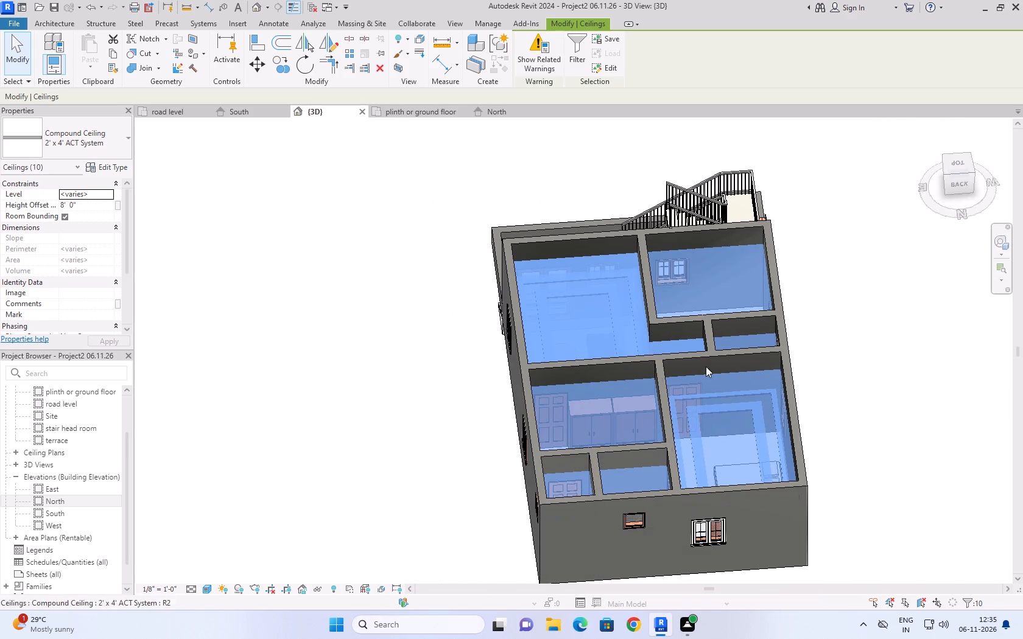
pyautogui.scroll(3, 723, 300)
pyautogui.keyDown('shift'); pyautogui.moveTo(723, 285); pyautogui.dragTo(726, 315, button='middle'); pyautogui.keyUp('shift')
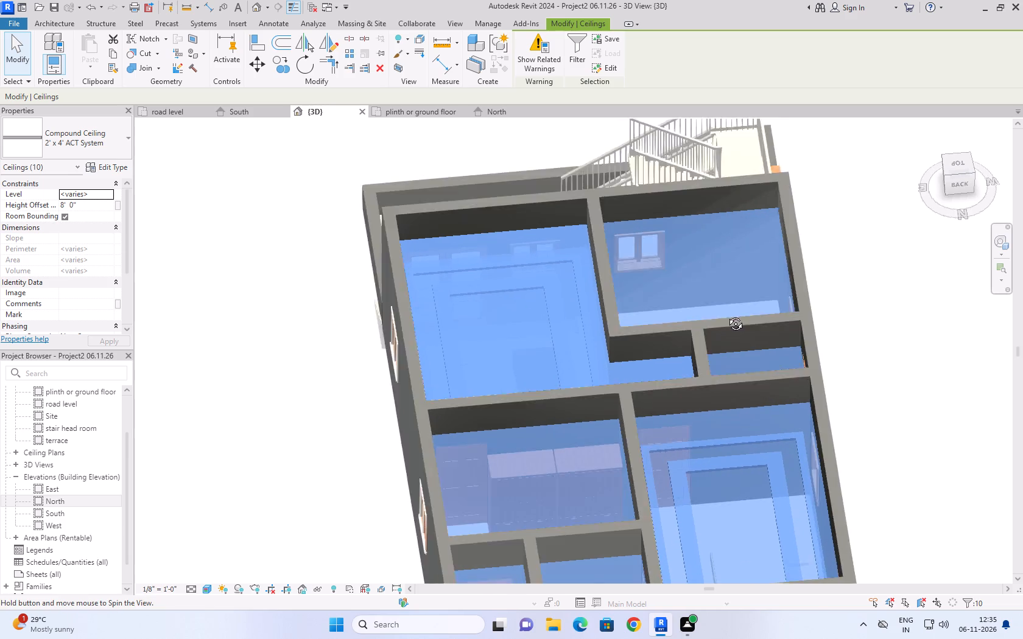
pyautogui.keyDown('shift'); pyautogui.moveTo(726, 315); pyautogui.dragTo(779, 463, button='middle'); pyautogui.keyUp('shift')
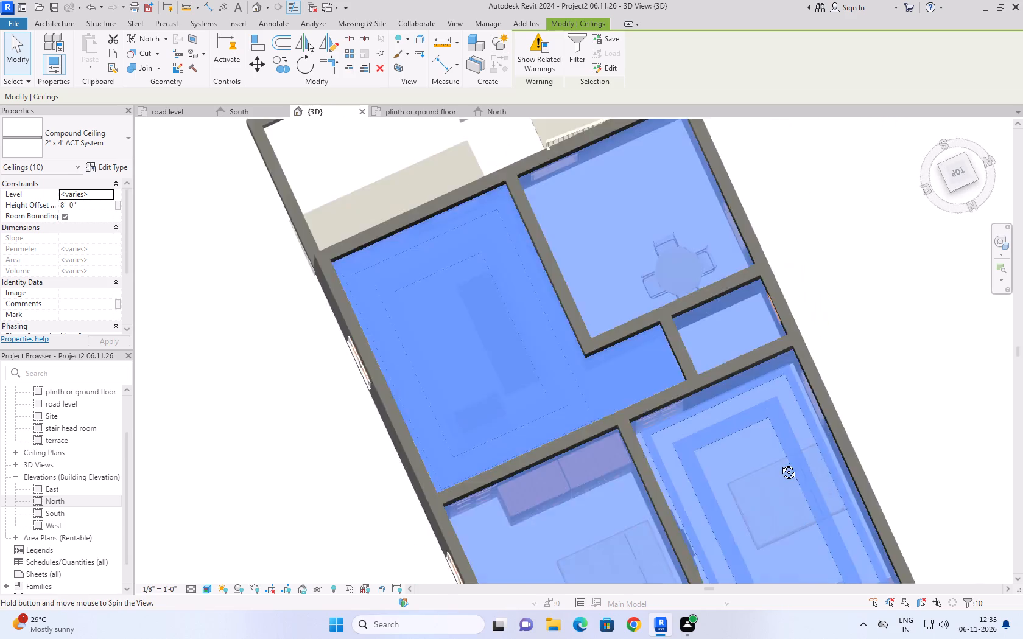
pyautogui.keyDown('shift'); pyautogui.moveTo(779, 463); pyautogui.dragTo(921, 262, button='middle'); pyautogui.keyUp('shift')
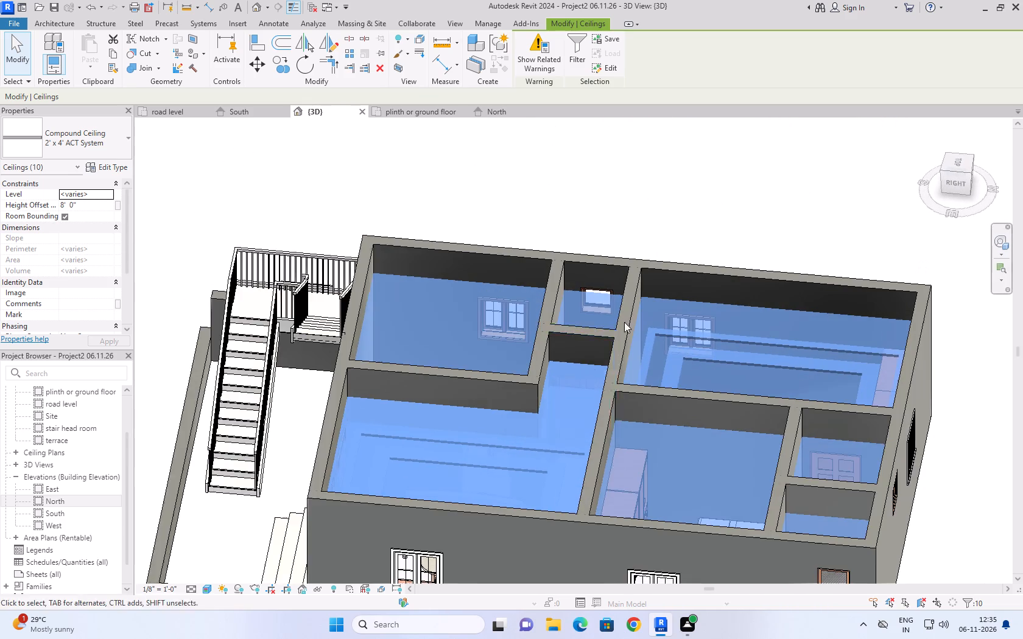
pyautogui.keyDown('shift'); pyautogui.moveTo(479, 338); pyautogui.dragTo(697, 419, button='middle'); pyautogui.keyUp('shift')
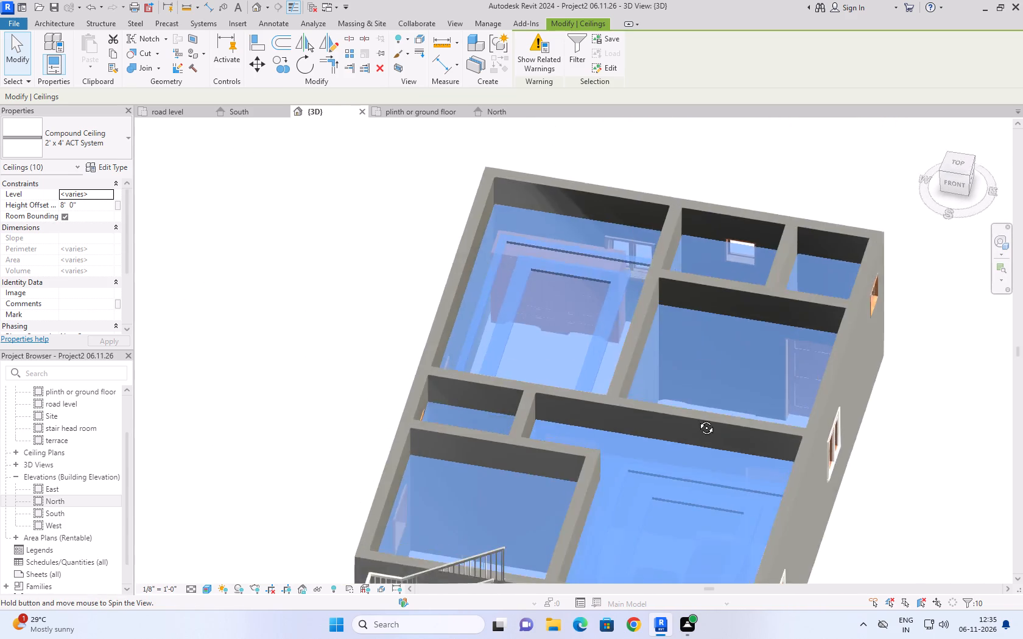
pyautogui.keyDown('shift'); pyautogui.moveTo(697, 419); pyautogui.dragTo(725, 436, button='middle'); pyautogui.keyUp('shift')
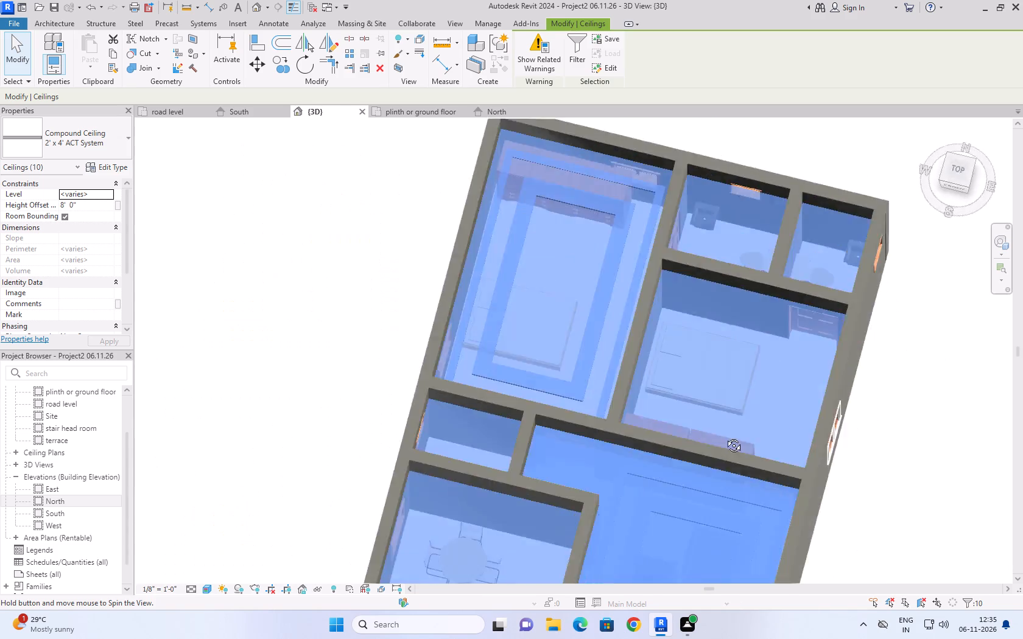
pyautogui.keyDown('shift'); pyautogui.moveTo(725, 436); pyautogui.dragTo(706, 329, button='middle'); pyautogui.keyUp('shift')
pyautogui.scroll(-8, 712, 305)
pyautogui.click(814, 394)
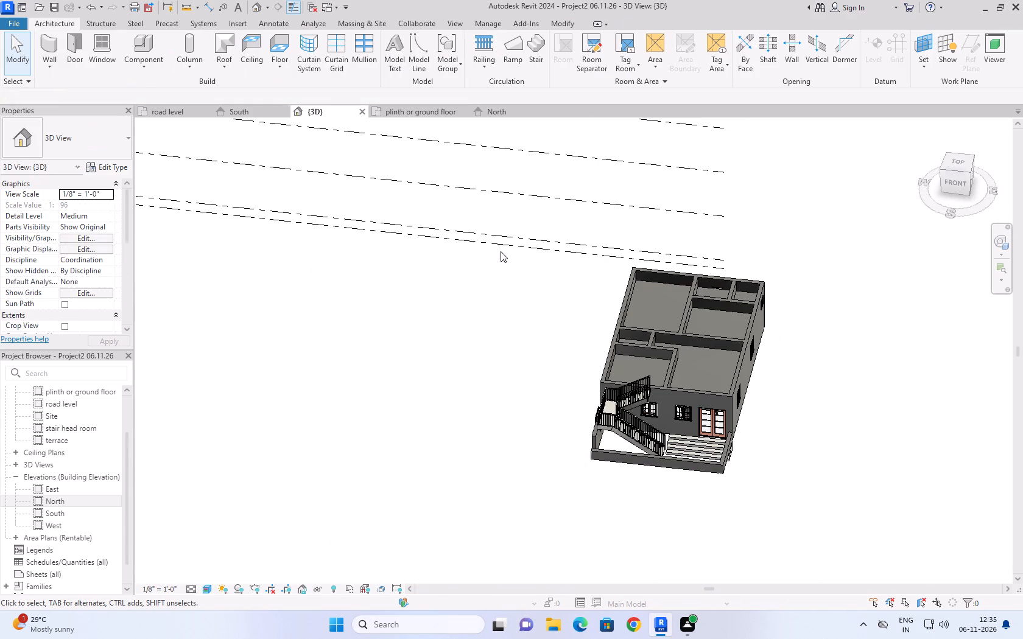
# On the ground floor plan, load the Counter Top w Sink Hole component family from the US library's Casework, Counter Tops folder.
pyautogui.click(414, 110)
pyautogui.scroll(-5, 568, 248)
pyautogui.scroll(5, 543, 445)
pyautogui.click(348, 287)
pyautogui.click(141, 58)
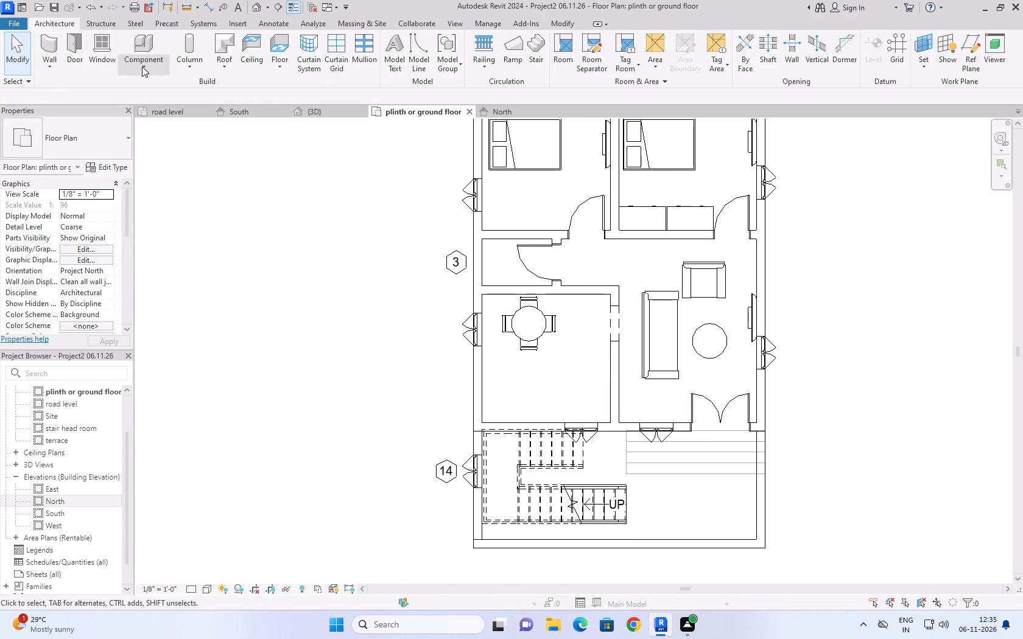
pyautogui.click(149, 92)
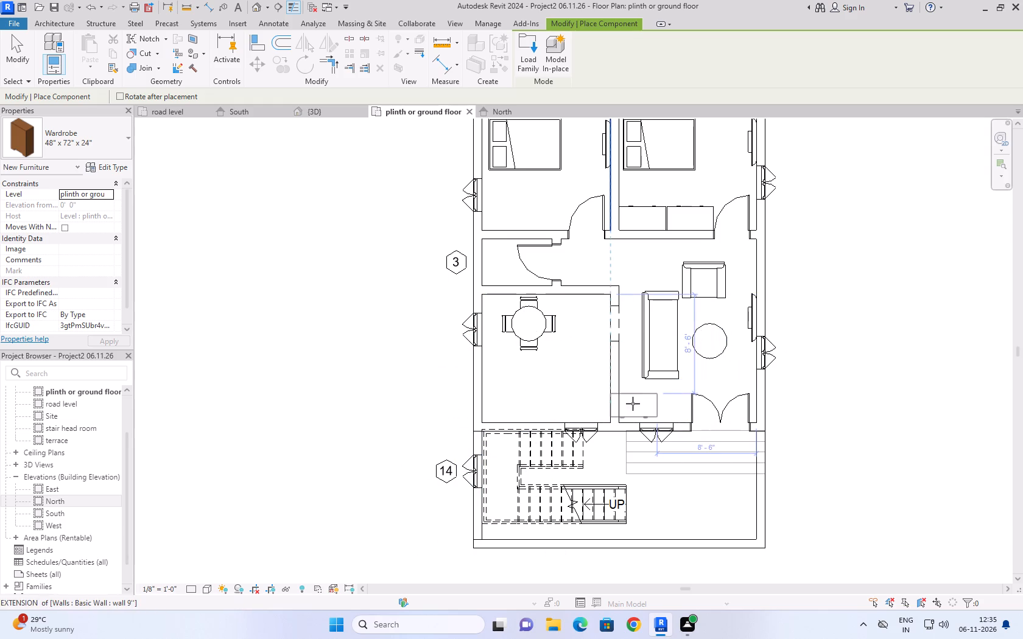
pyautogui.click(528, 49)
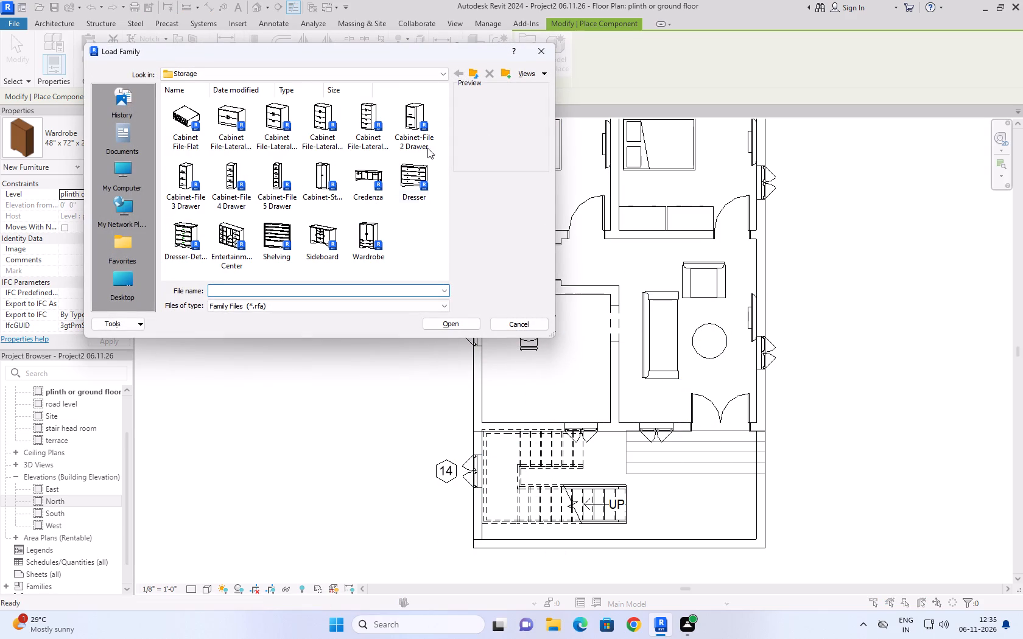
pyautogui.click(475, 73)
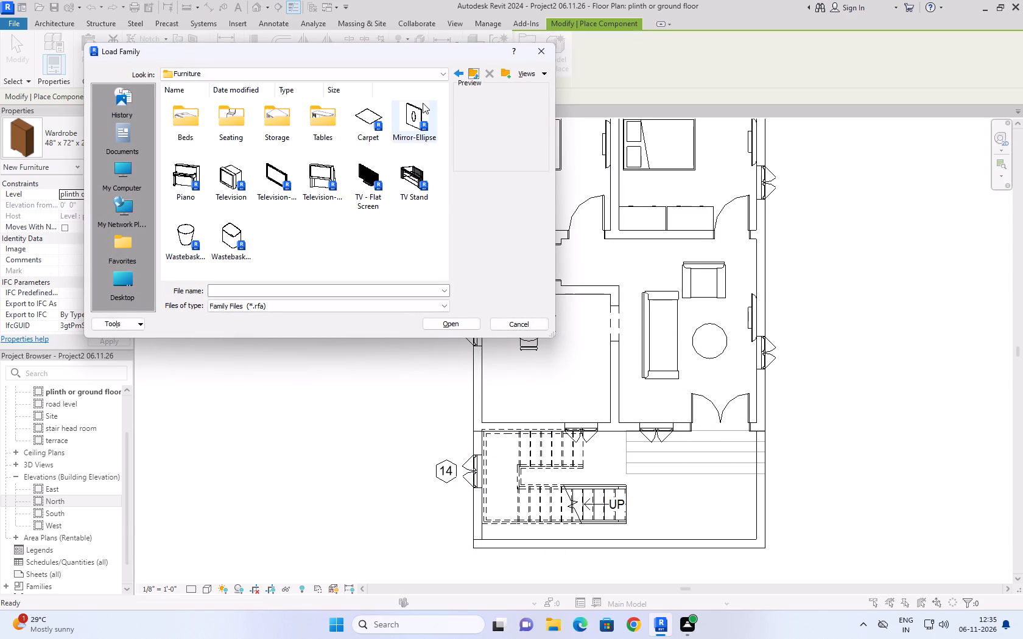
pyautogui.doubleClick(319, 136)
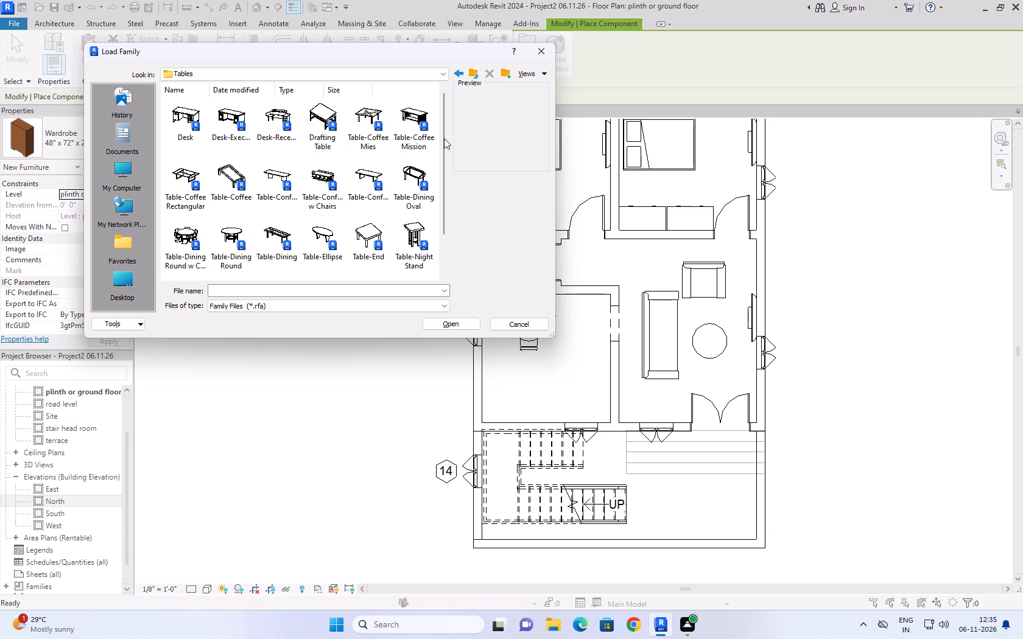
pyautogui.click(468, 72)
pyautogui.click(468, 72)
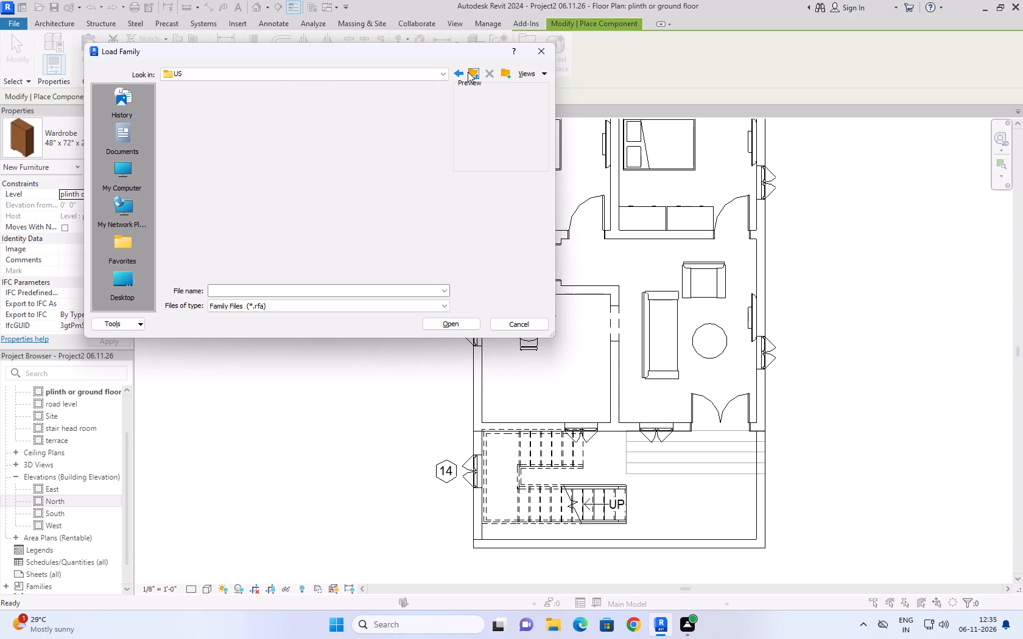
pyautogui.doubleClick(337, 141)
pyautogui.doubleClick(234, 117)
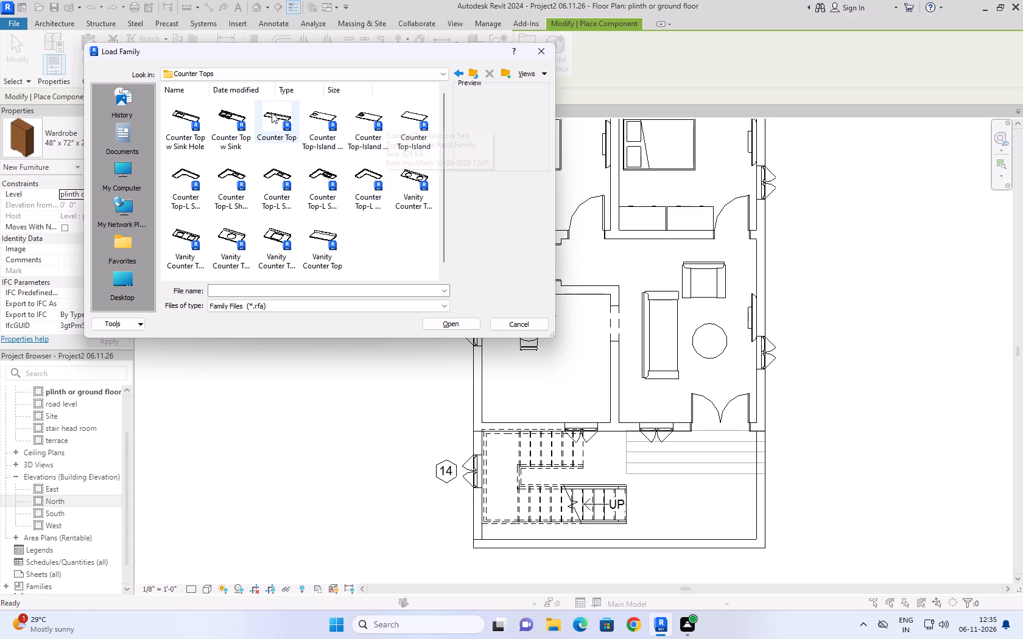
pyautogui.click(233, 132)
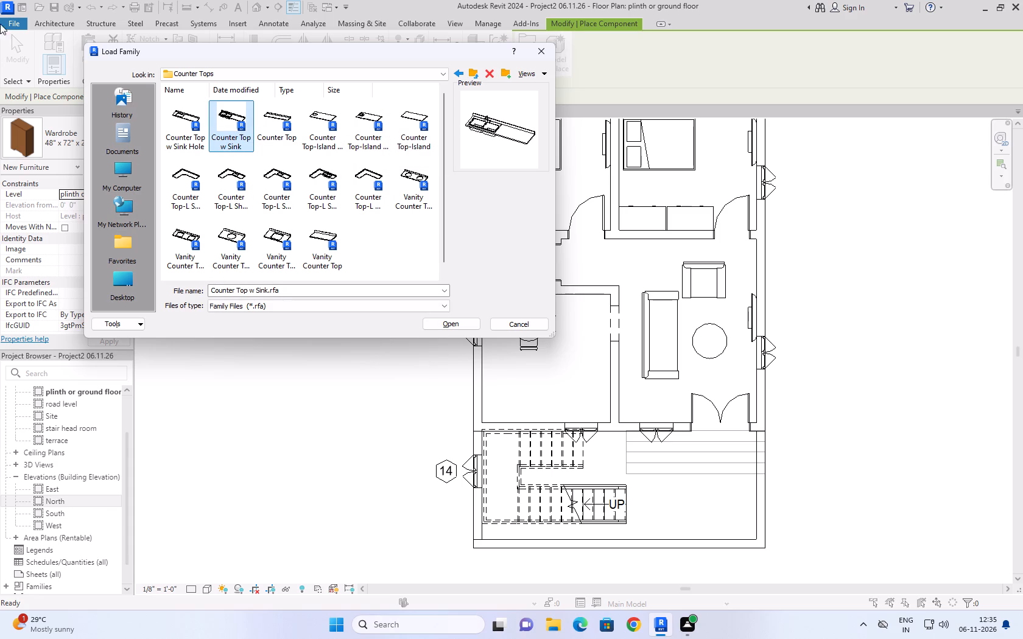
pyautogui.click(185, 144)
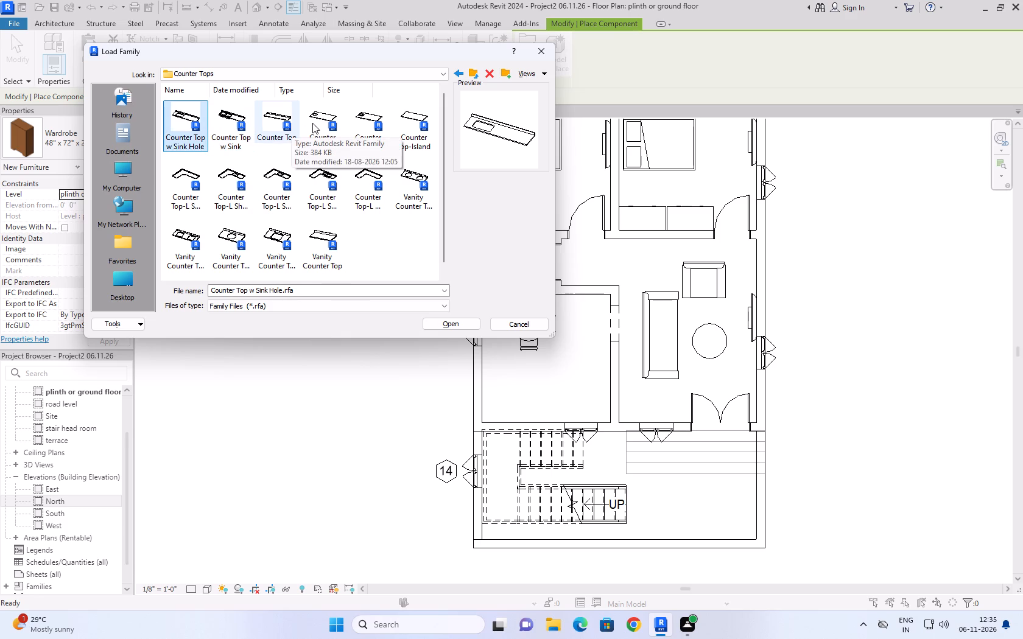
pyautogui.click(279, 139)
pyautogui.click(178, 123)
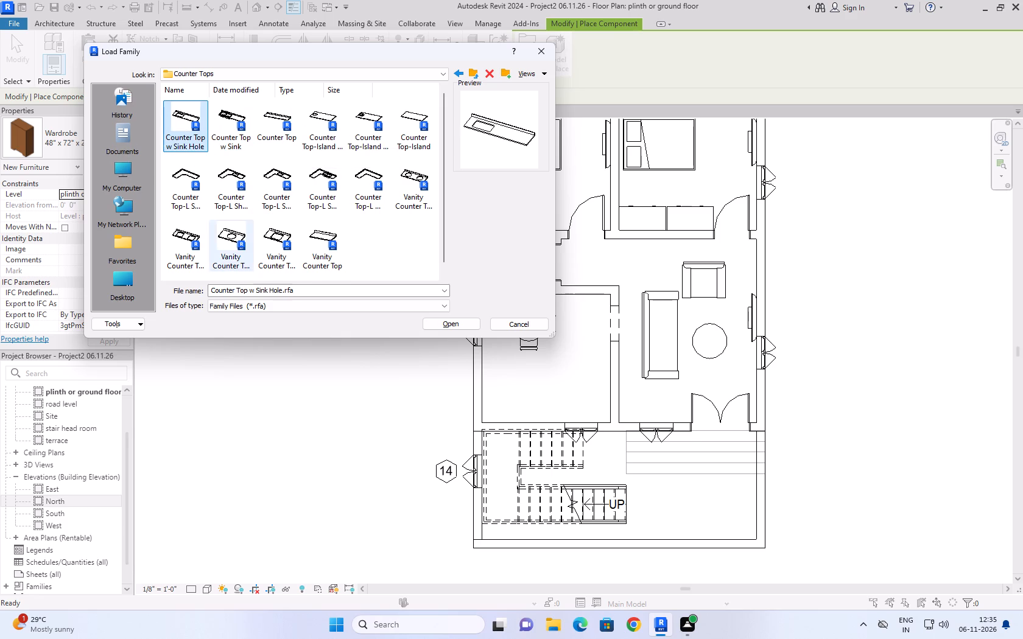
pyautogui.click(462, 326)
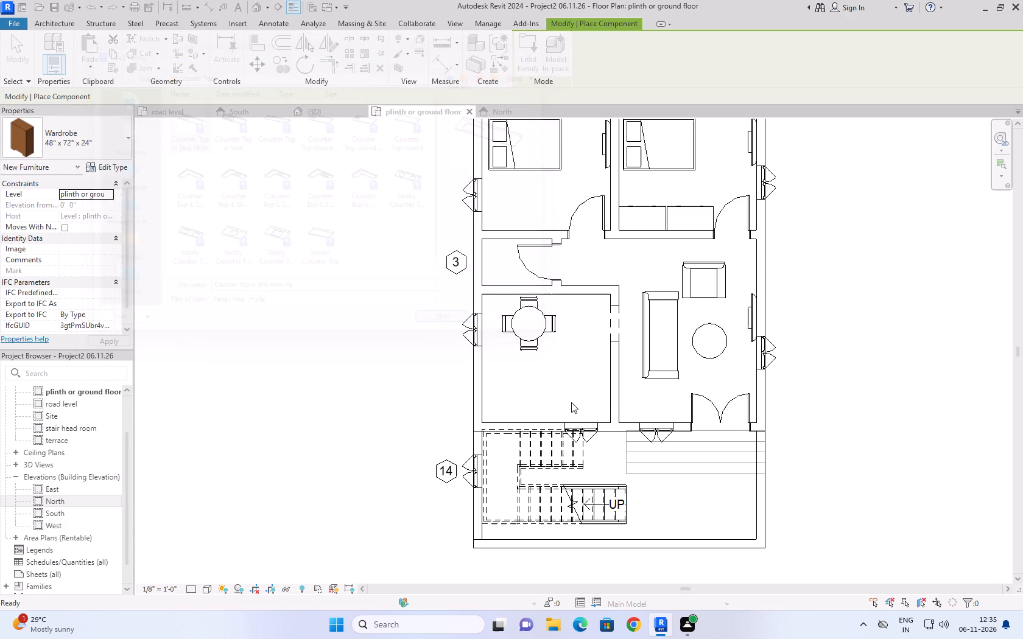
# Place the 24" deep counter top, rotated to run along the kitchen-dining room's stair-side wall, with its sink end in the corner by the living room.
pyautogui.press('space')
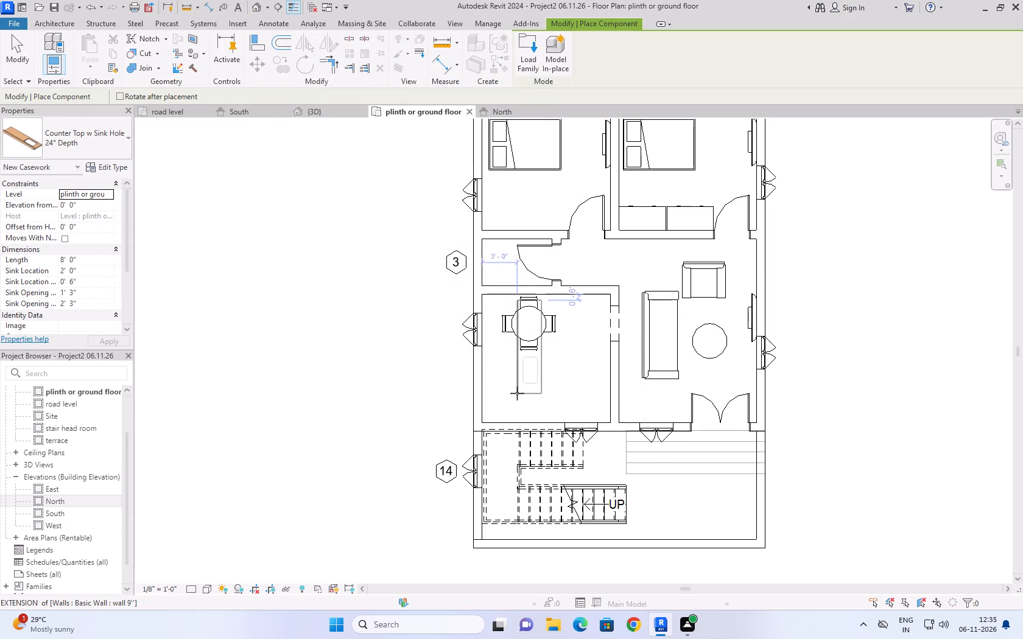
pyautogui.press('space')
pyautogui.scroll(2, 600, 413)
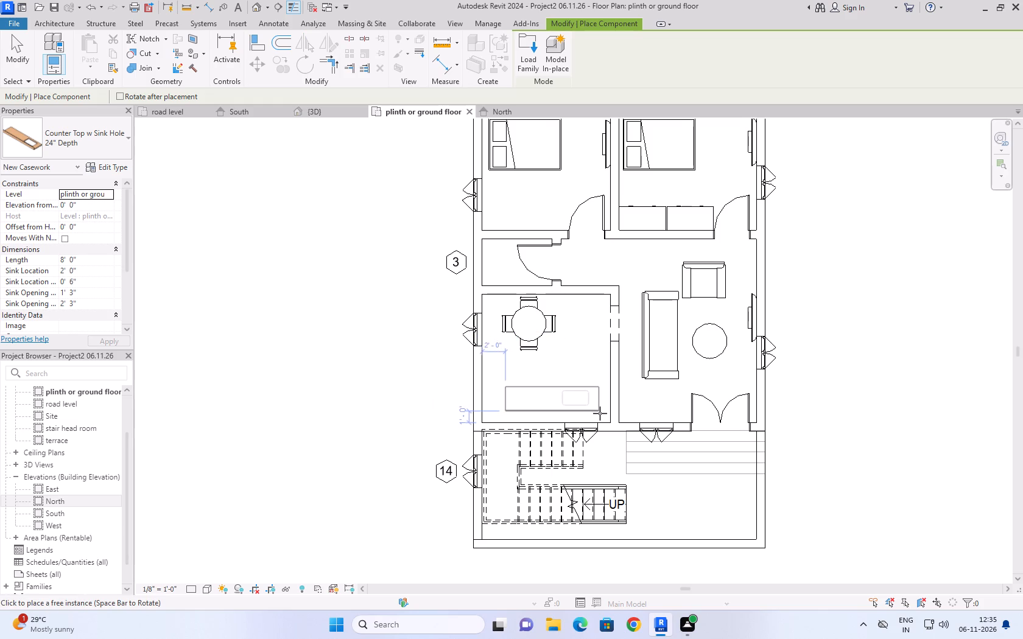
pyautogui.scroll(5, 600, 413)
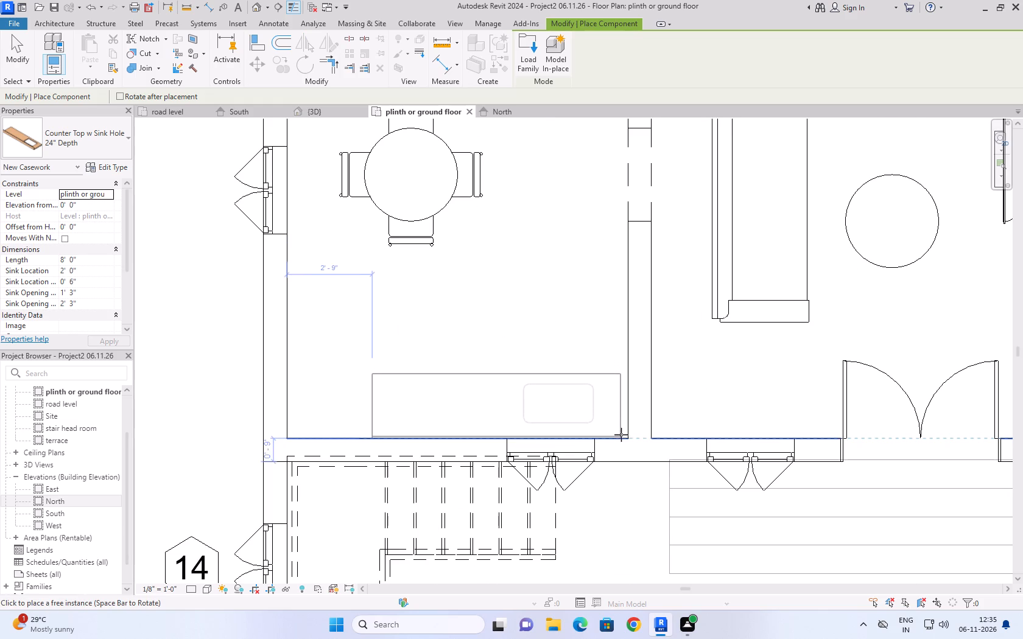
pyautogui.scroll(6, 627, 439)
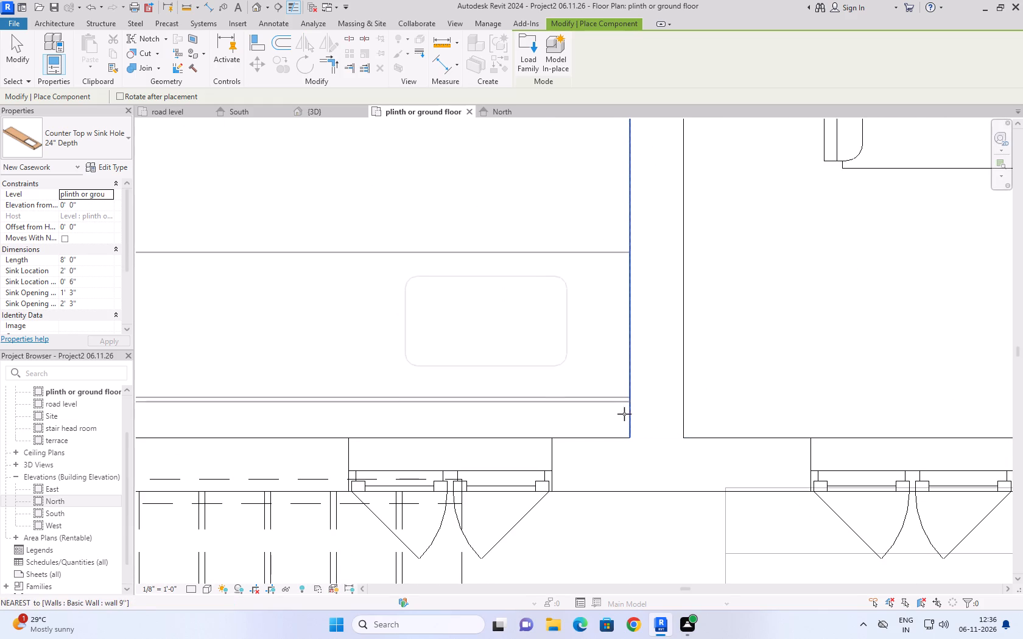
pyautogui.click(629, 438)
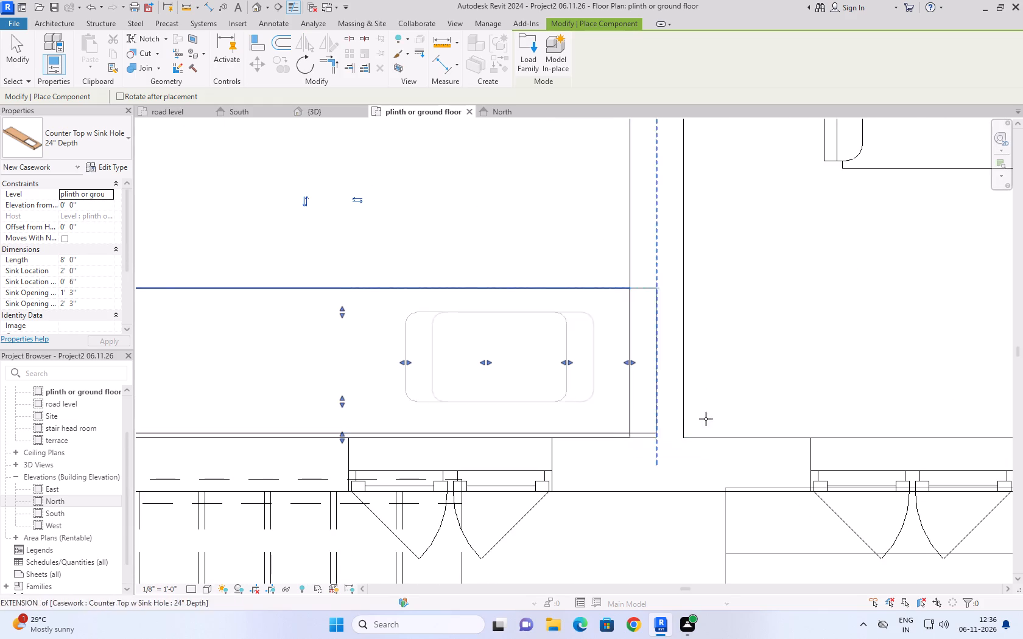
pyautogui.scroll(-9, 828, 372)
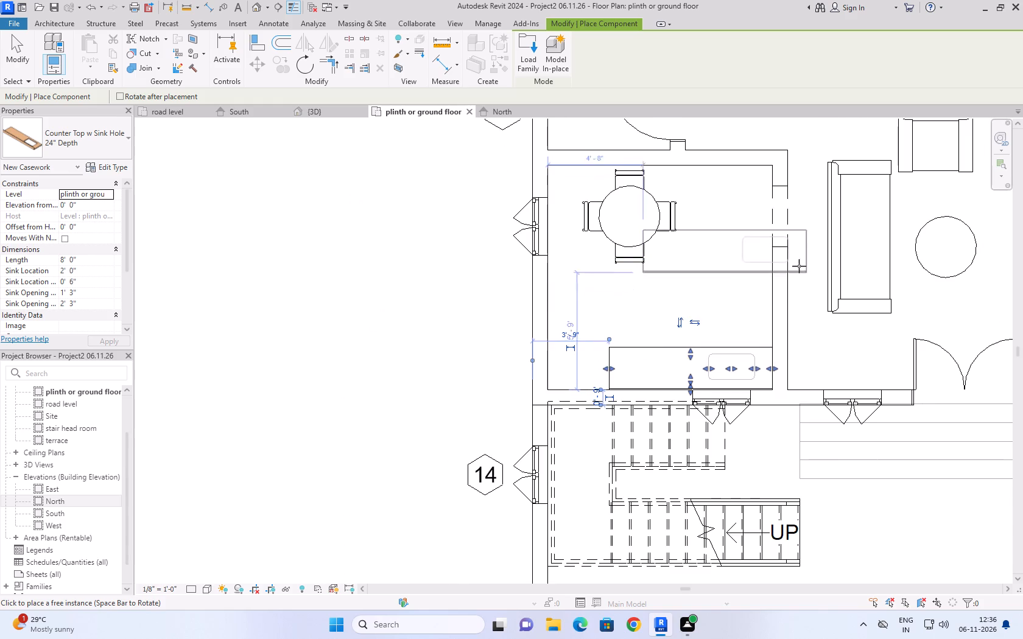
pyautogui.press('Escape')
pyautogui.press('Escape')
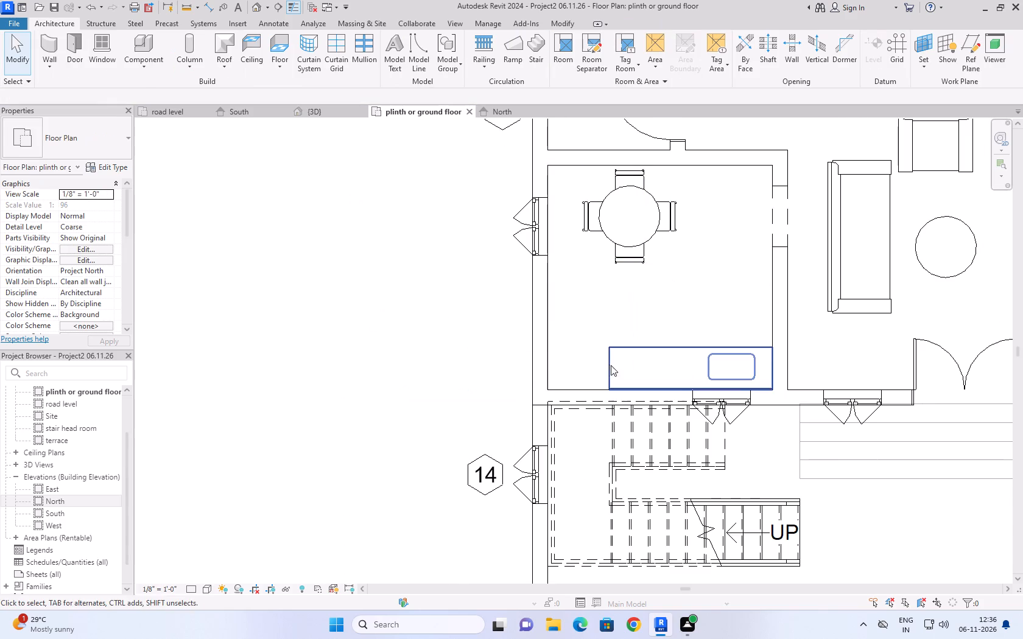
# Stretch the counter top's free end to the opposite exterior wall, making it 11' 0" long.
pyautogui.click(609, 365)
pyautogui.moveTo(605, 368); pyautogui.dragTo(555, 372)
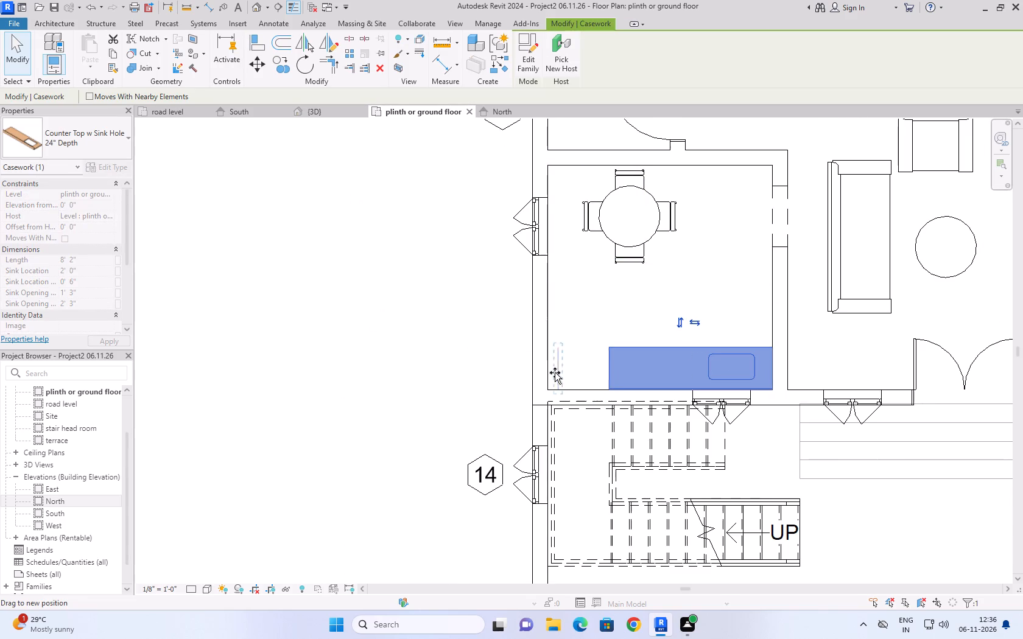
pyautogui.moveTo(555, 372); pyautogui.dragTo(550, 374)
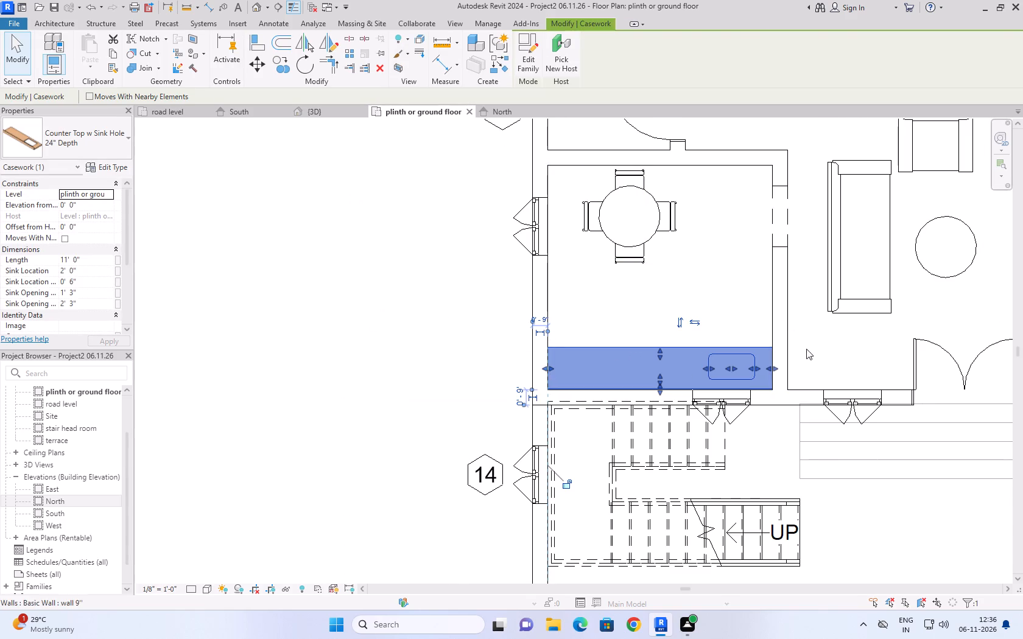
pyautogui.click(819, 349)
# In the 3D view, highlight the kitchen-dining room's ceiling, examine the counter top through it from several angles, and clear the selection.
pyautogui.click(332, 111)
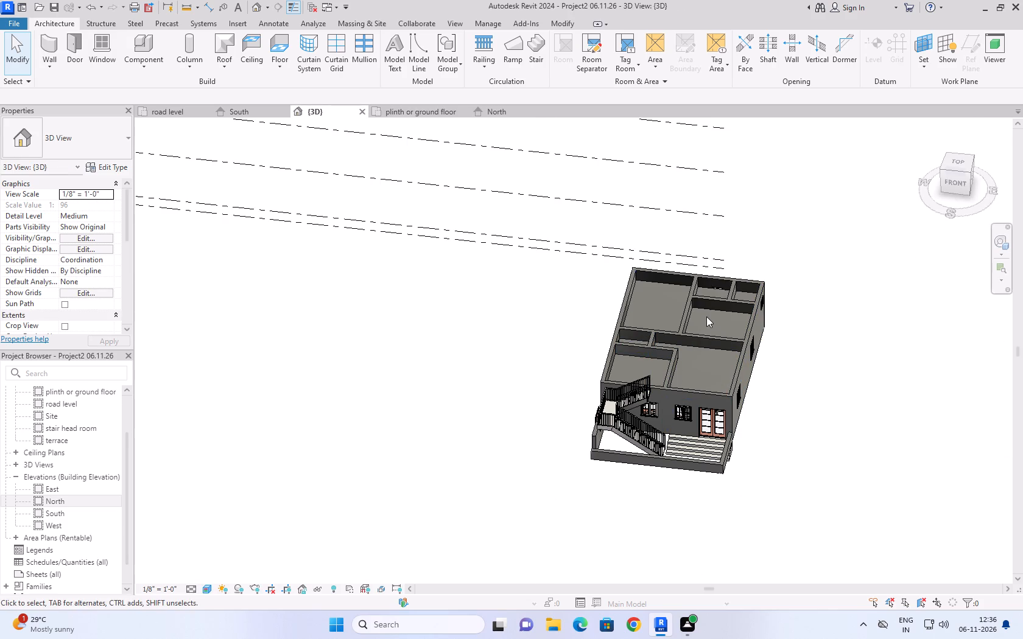
pyautogui.keyDown('shift'); pyautogui.moveTo(712, 347); pyautogui.dragTo(346, 442, button='middle'); pyautogui.keyUp('shift')
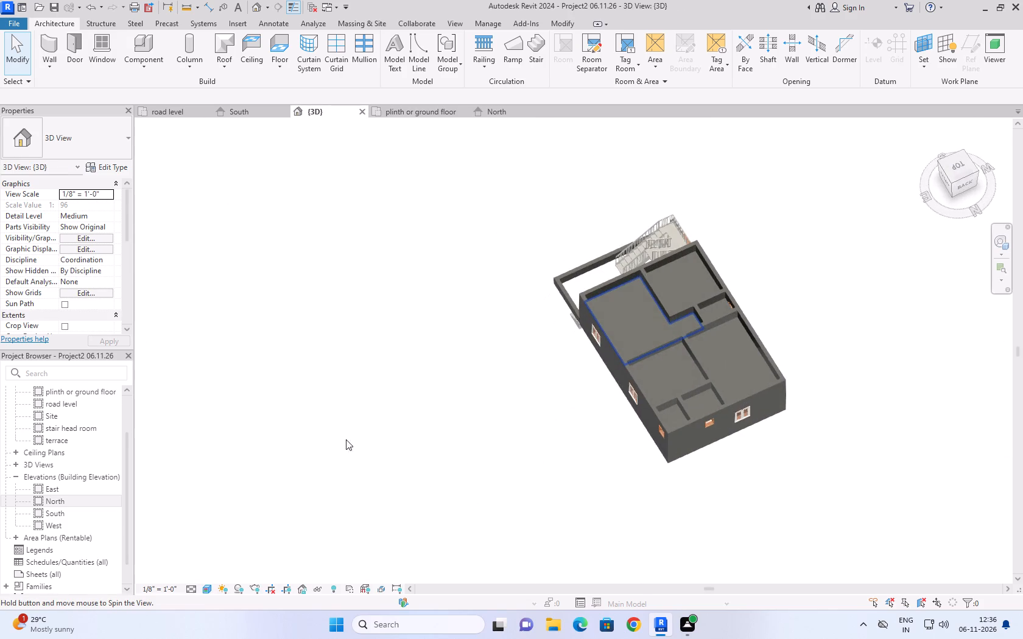
pyautogui.scroll(8, 697, 264)
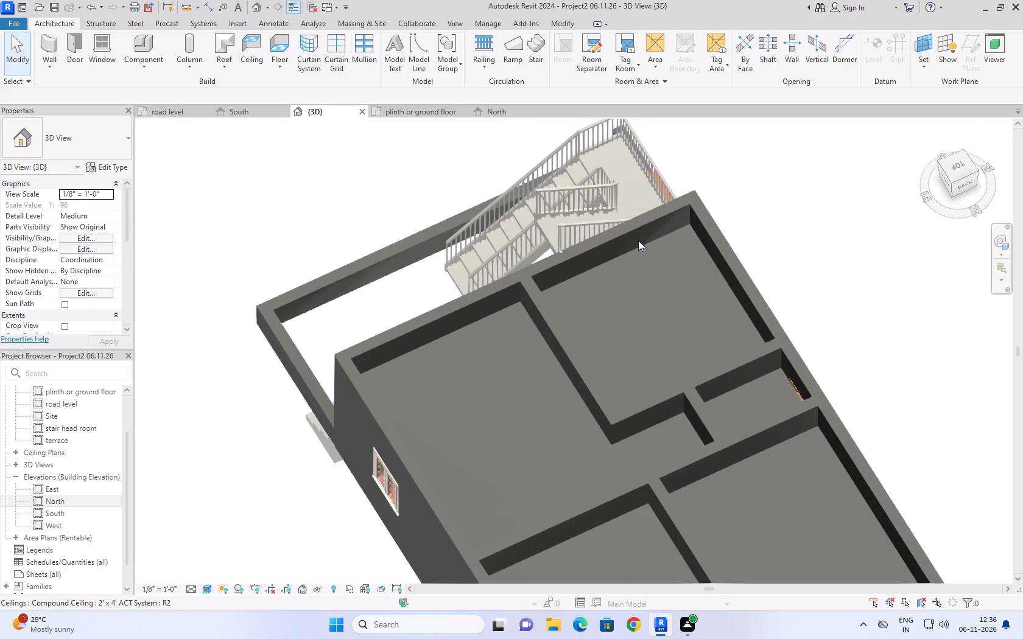
pyautogui.click(638, 245)
pyautogui.keyDown('shift'); pyautogui.scroll(1, 656, 341); pyautogui.keyUp('shift')
pyautogui.keyDown('shift'); pyautogui.moveTo(656, 341); pyautogui.dragTo(642, 354, button='middle'); pyautogui.keyUp('shift')
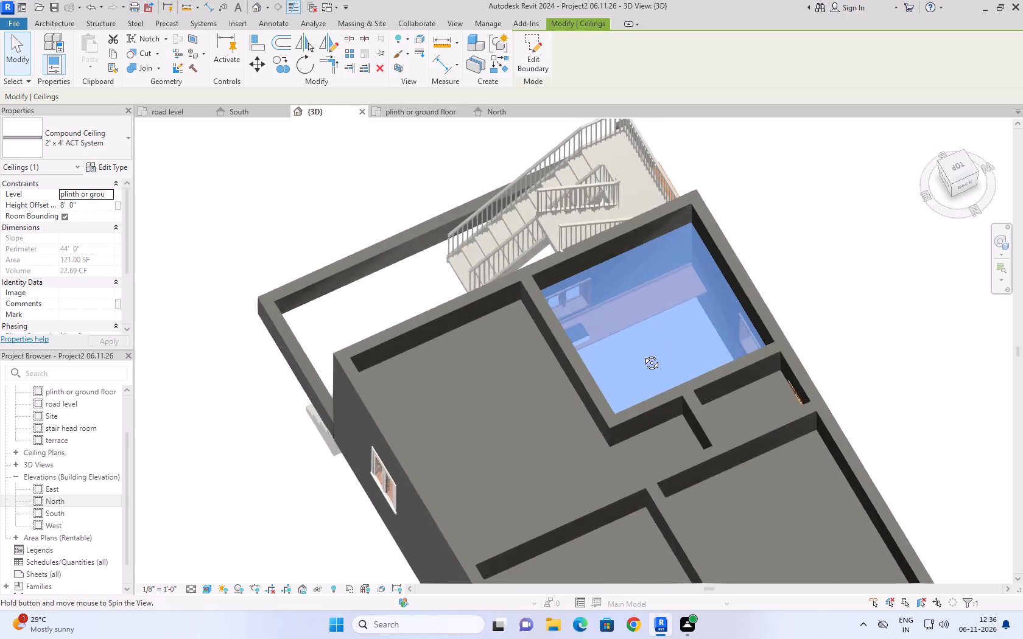
pyautogui.keyDown('shift'); pyautogui.moveTo(642, 354); pyautogui.dragTo(632, 416, button='middle'); pyautogui.keyUp('shift')
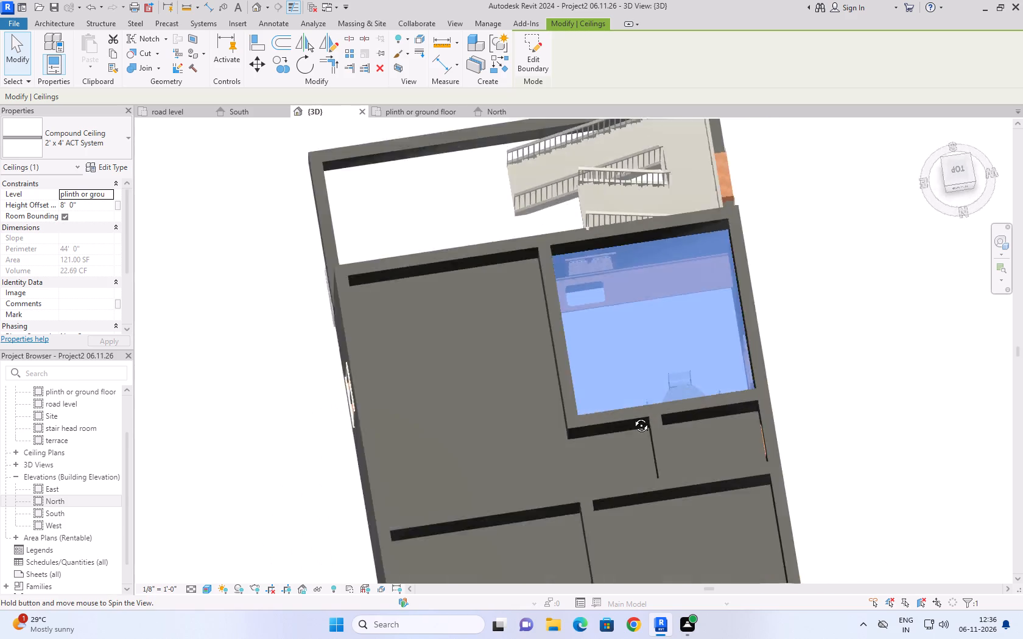
pyautogui.keyDown('shift'); pyautogui.moveTo(632, 416); pyautogui.dragTo(727, 339, button='middle'); pyautogui.keyUp('shift')
pyautogui.click(780, 189)
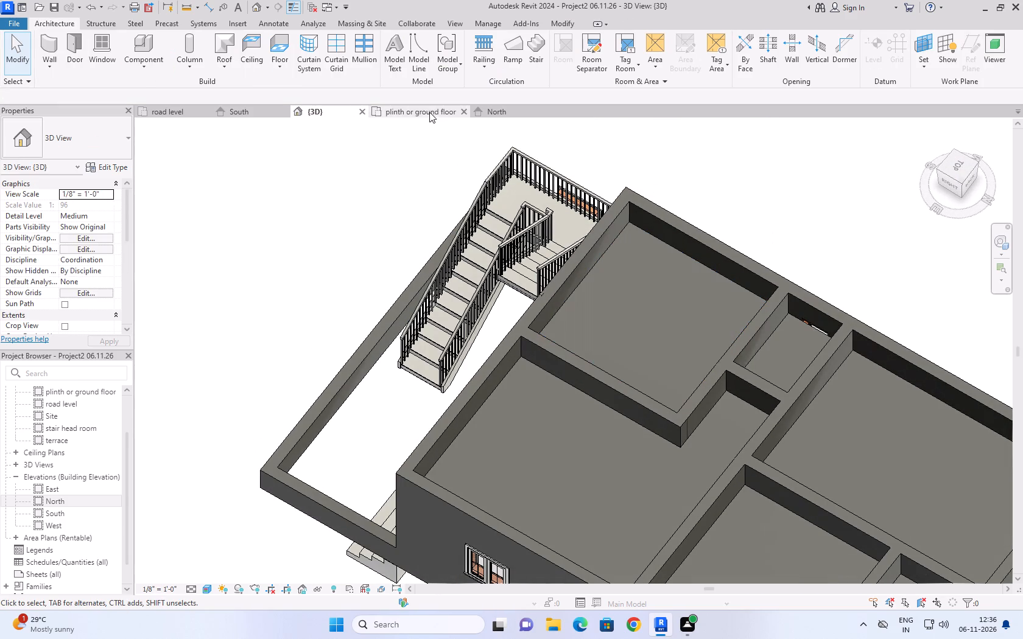
# Start placing another component and look through the US library's Casework and Base Cabinets folders for loadable families.
pyautogui.click(139, 68)
pyautogui.click(158, 85)
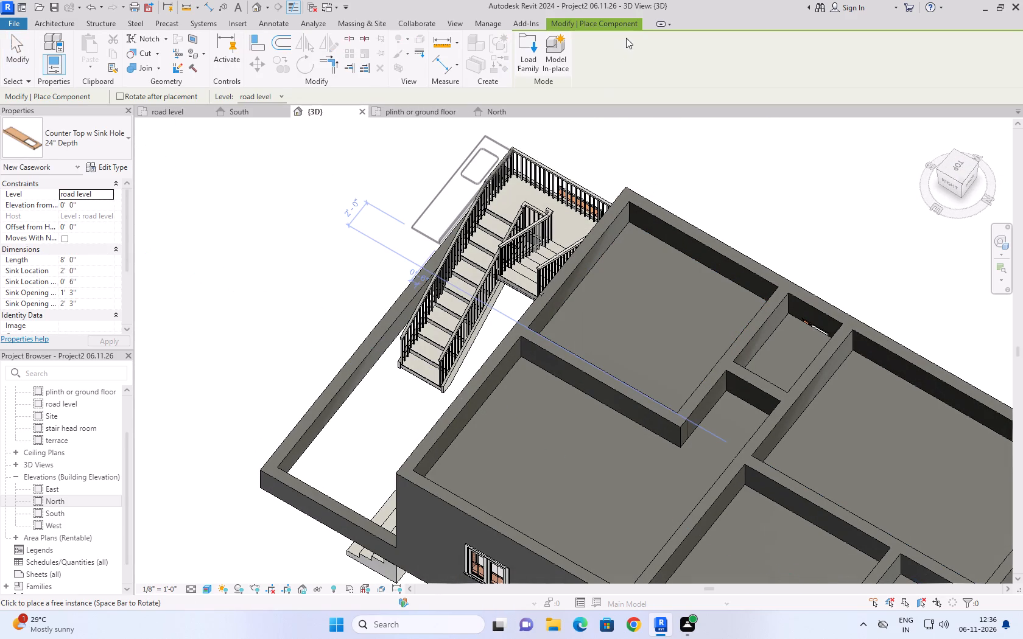
pyautogui.click(519, 52)
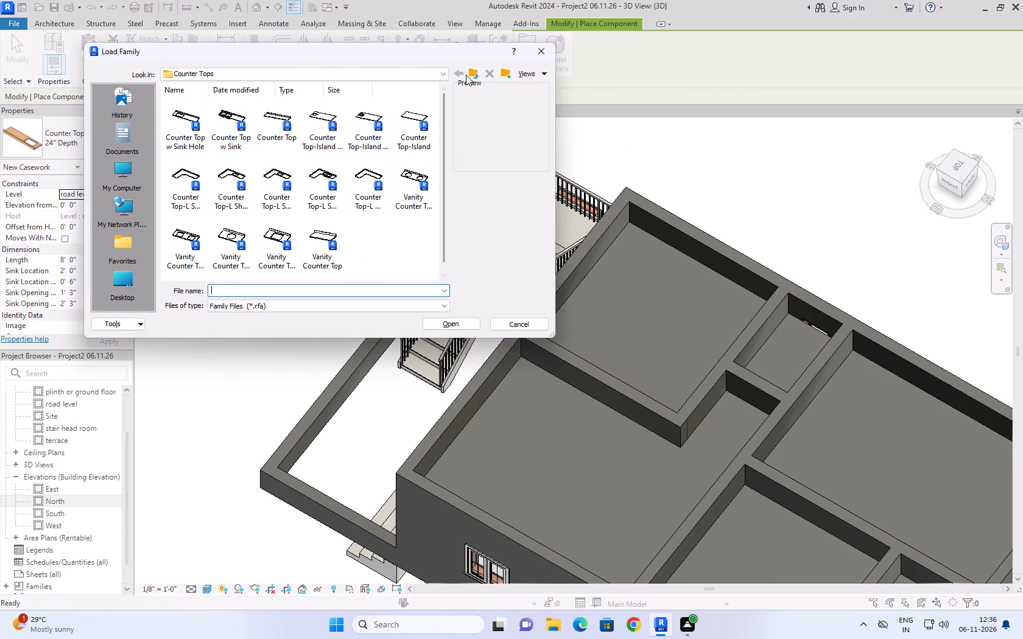
pyautogui.click(467, 74)
pyautogui.click(467, 74)
pyautogui.click(470, 72)
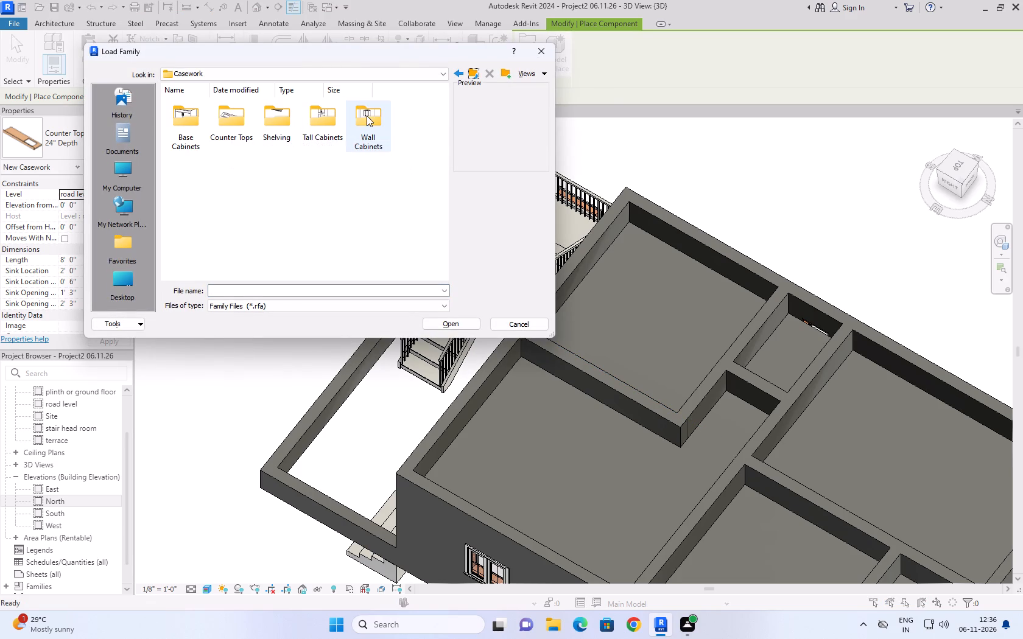
pyautogui.doubleClick(188, 133)
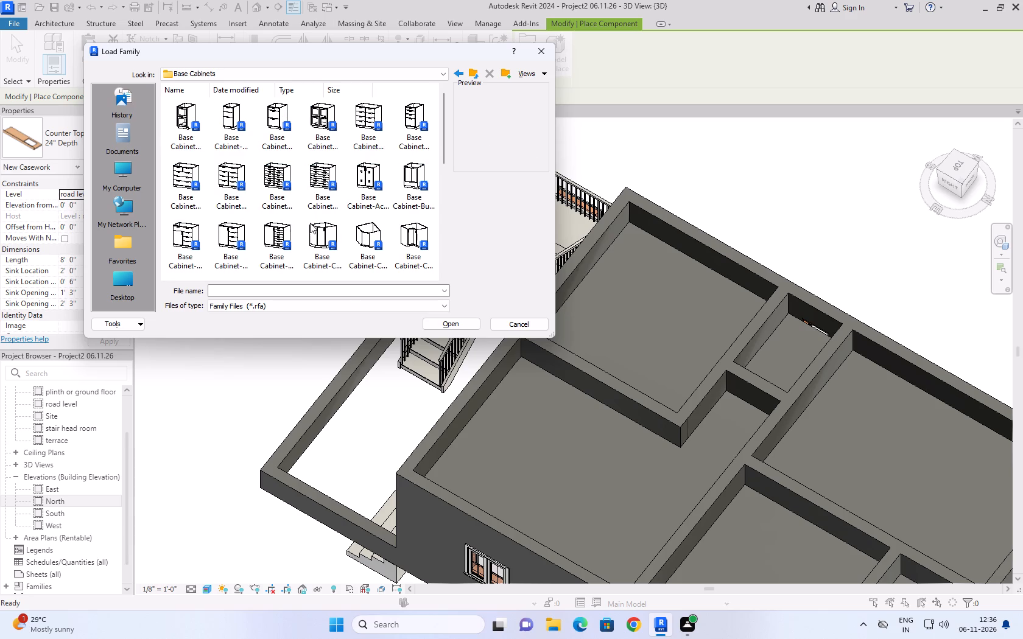
pyautogui.click(476, 72)
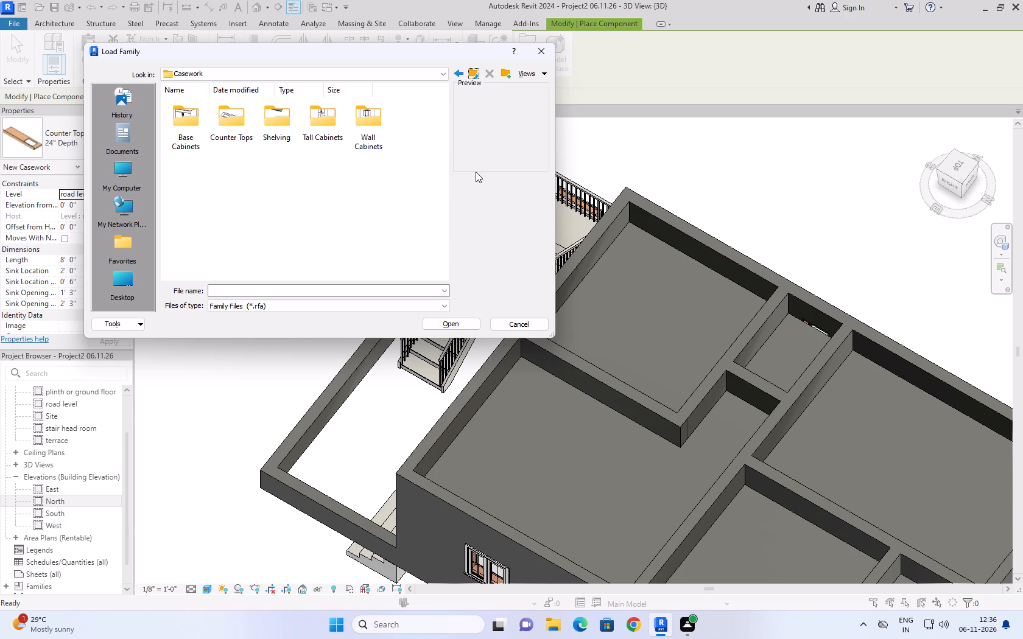
# Browse the US library's Plumbing folders, including MEP Fixtures, Sinks and Equipment, for a suitable kitchen sink family.
pyautogui.click(473, 71)
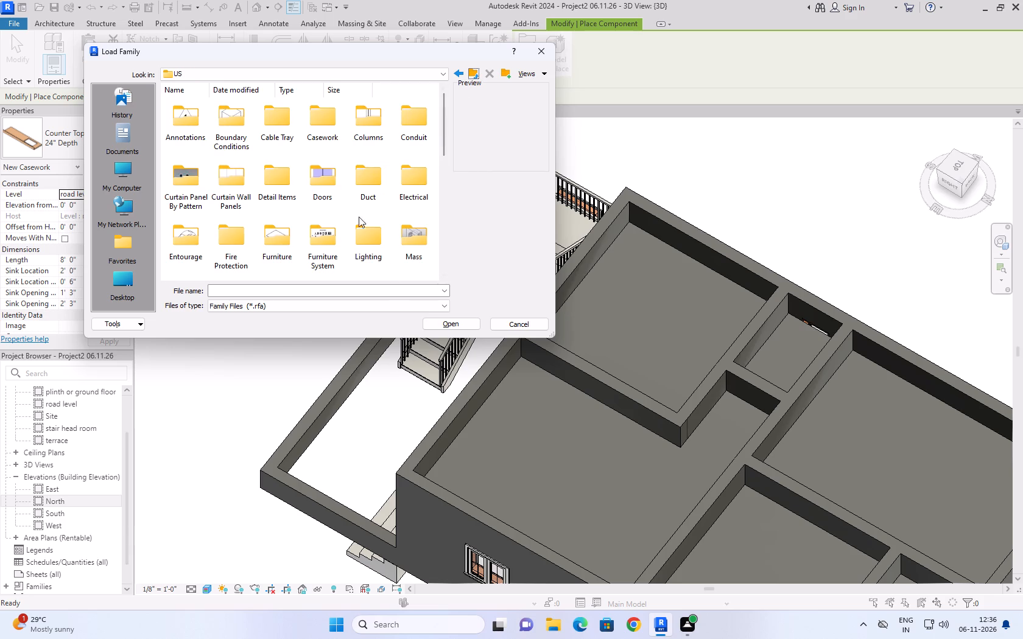
pyautogui.scroll(-1, 405, 253)
pyautogui.doubleClick(411, 228)
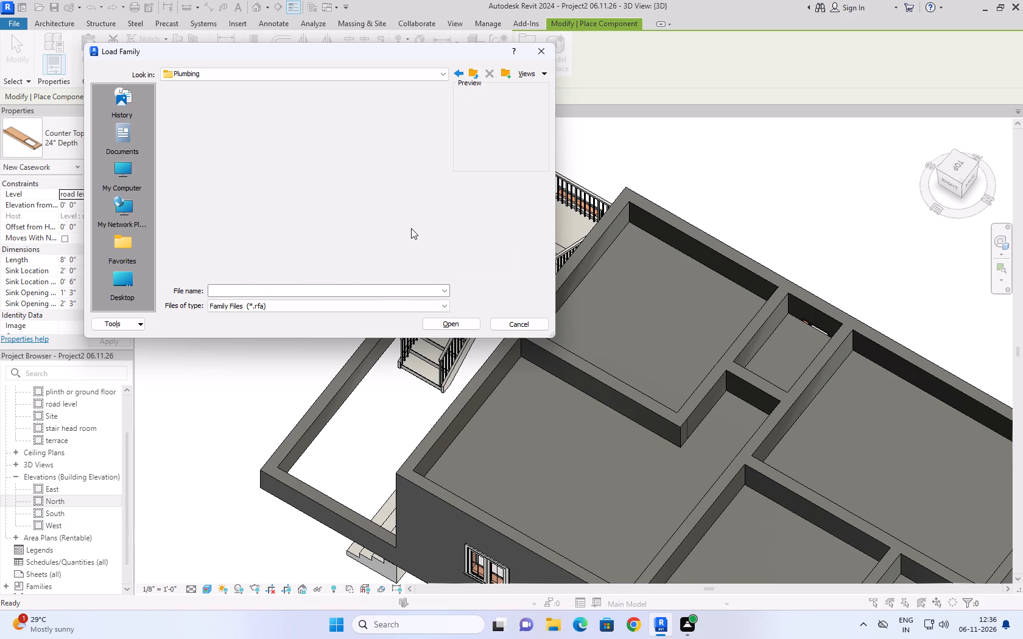
pyautogui.doubleClick(230, 121)
pyautogui.doubleClick(230, 121)
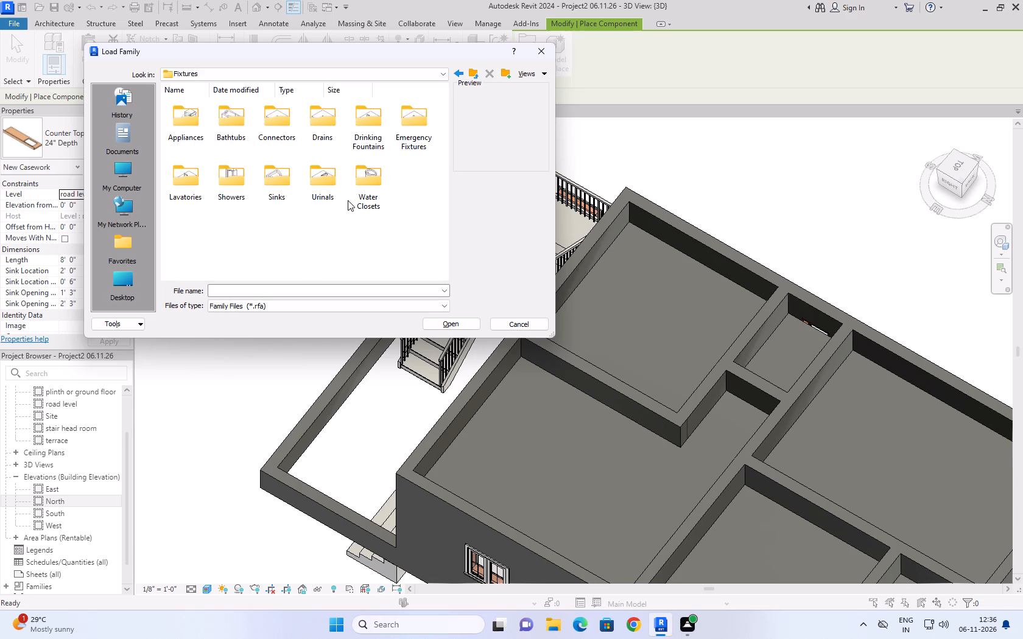
pyautogui.doubleClick(273, 183)
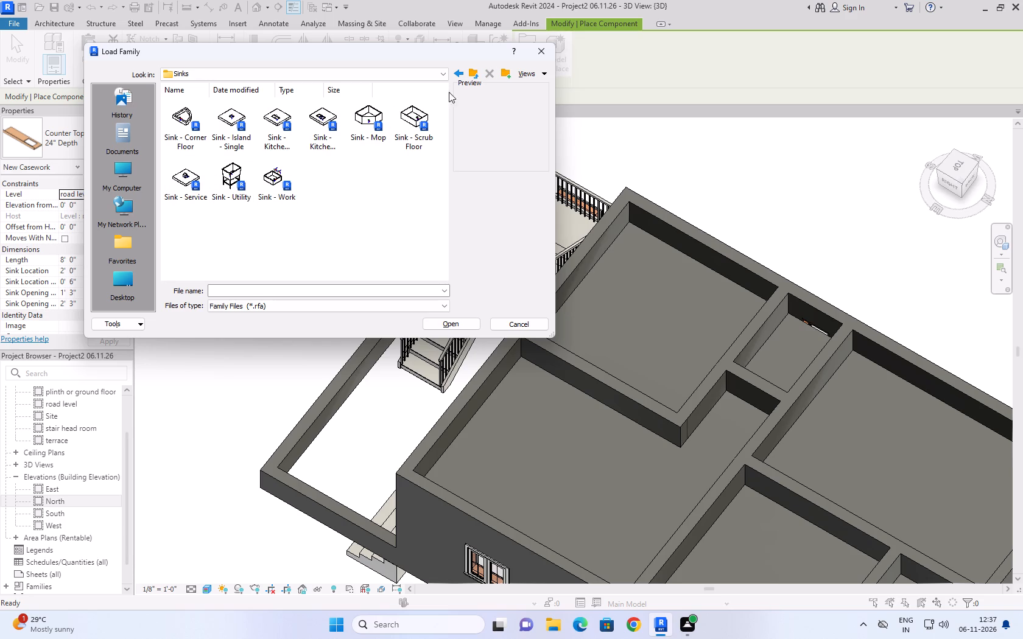
pyautogui.click(478, 65)
pyautogui.click(472, 71)
pyautogui.click(472, 71)
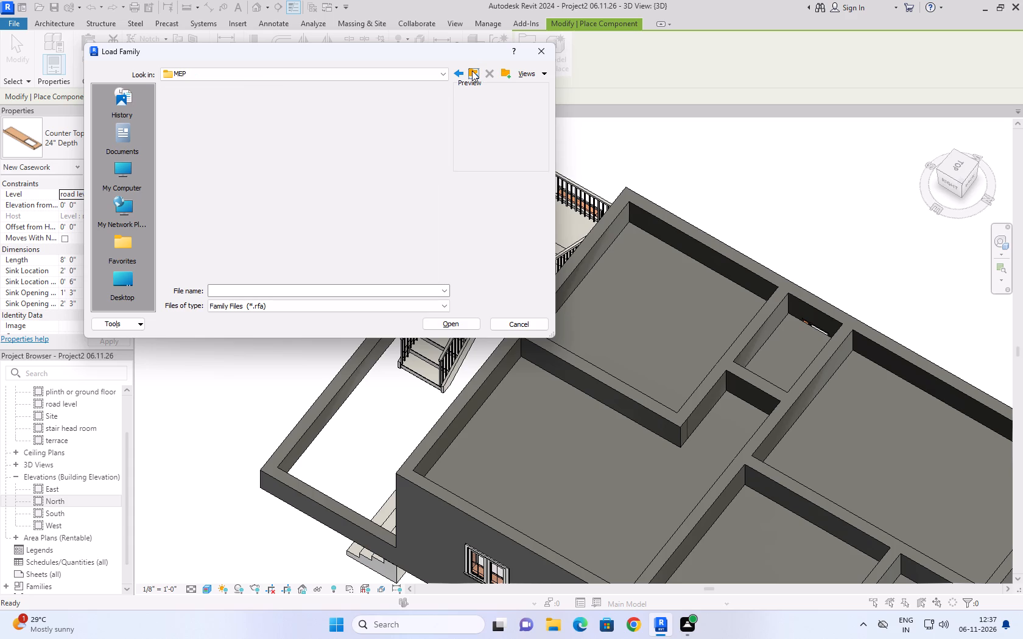
pyautogui.doubleClick(180, 123)
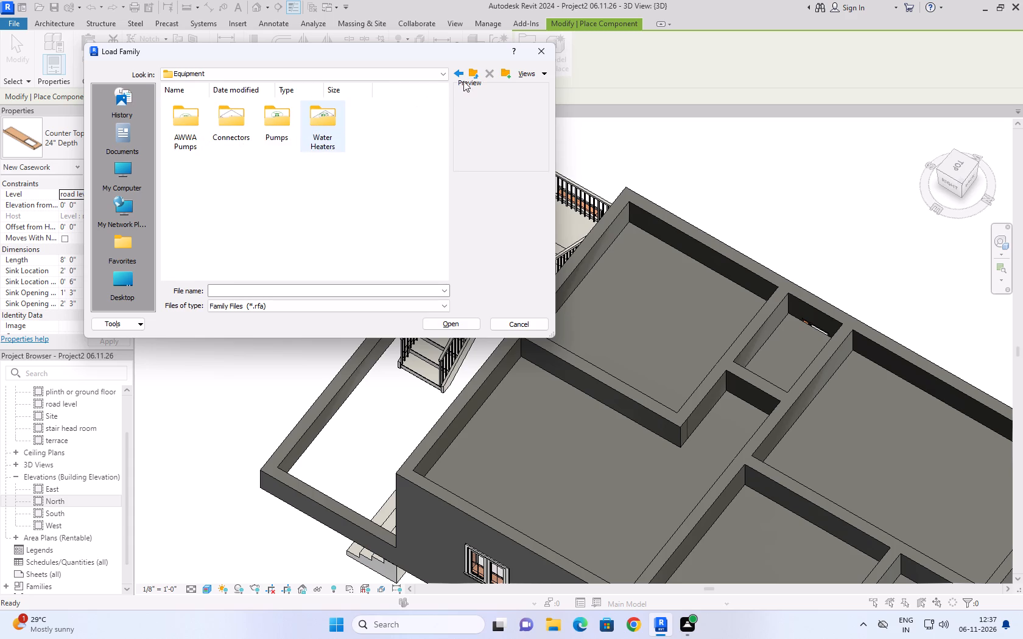
pyautogui.click(474, 69)
pyautogui.click(474, 69)
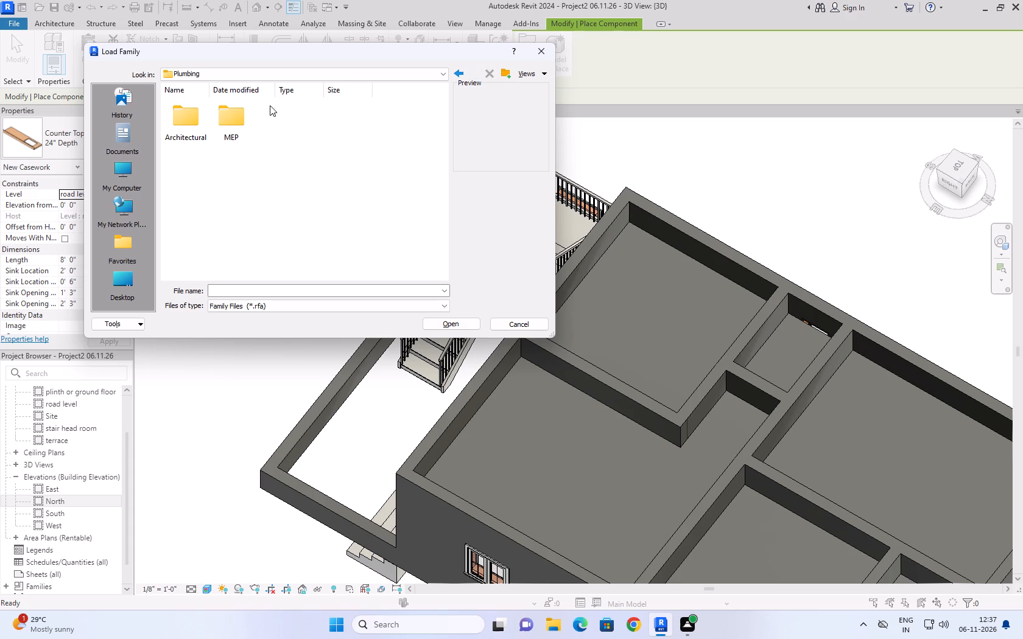
pyautogui.doubleClick(195, 132)
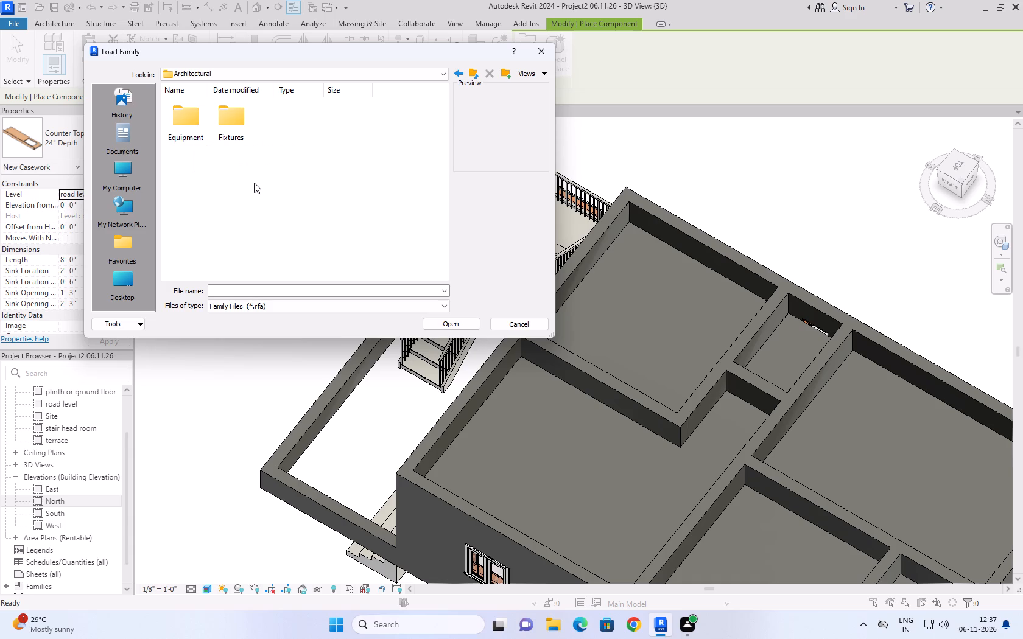
pyautogui.click(477, 77)
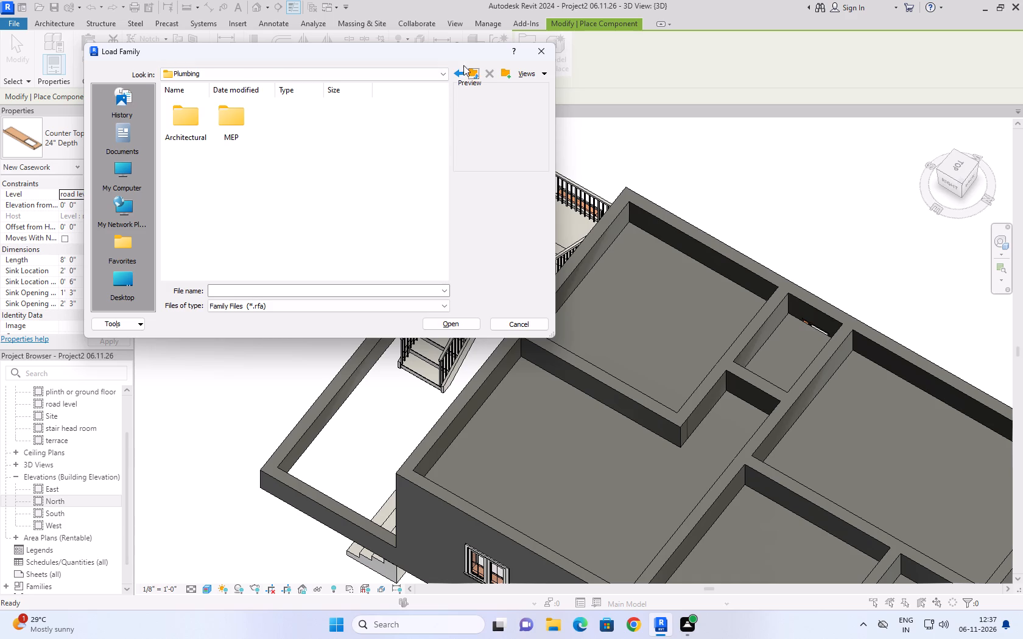
pyautogui.click(472, 74)
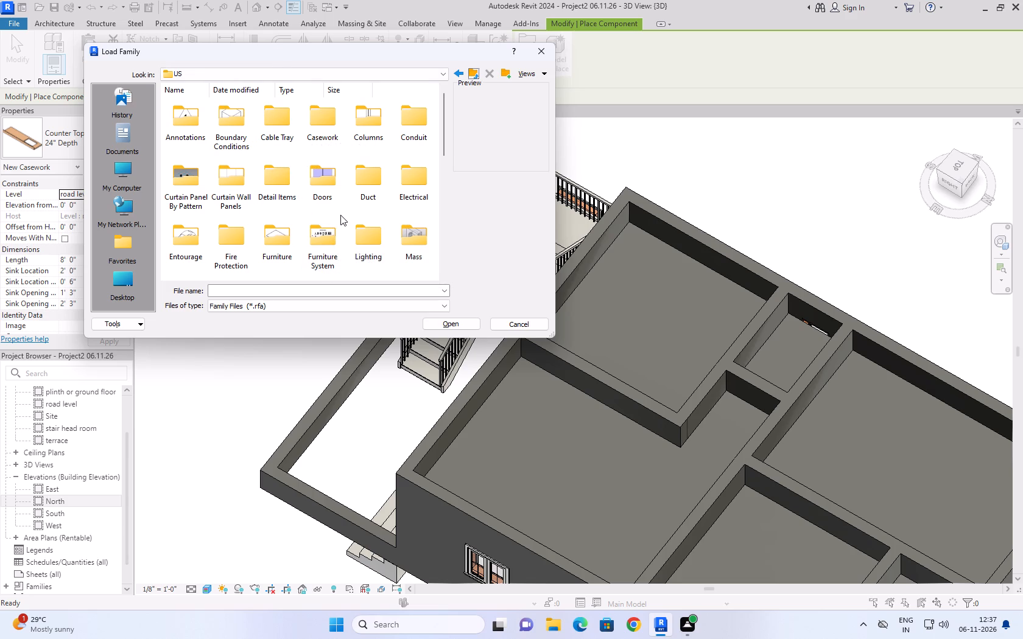
# Load the Sink Kitchen-Single family from the US library's Plumbing, Architectural, Fixtures, Sinks folder.
pyautogui.scroll(-1, 340, 215)
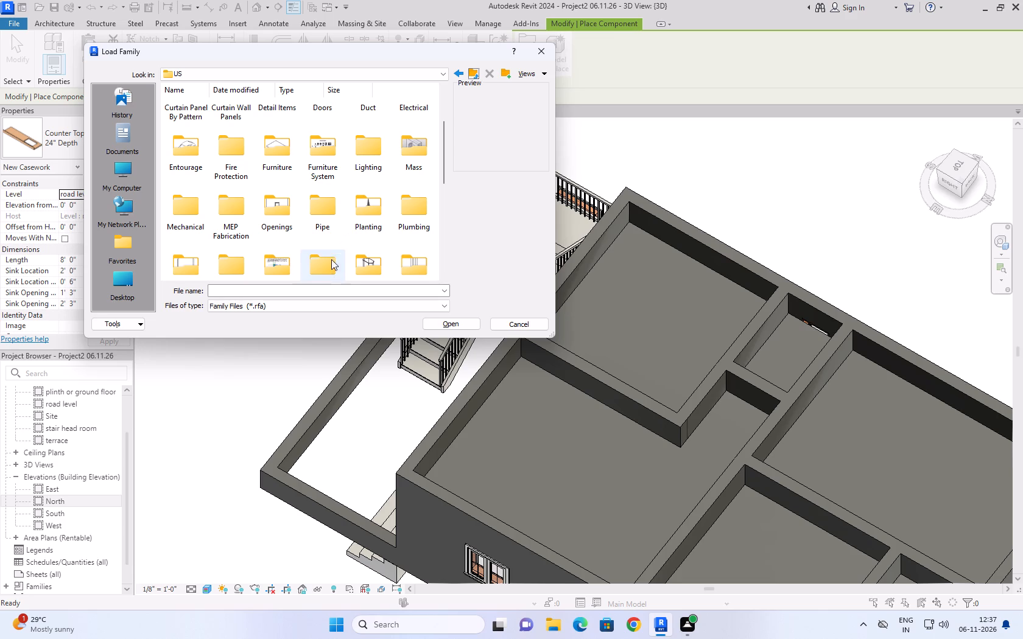
pyautogui.doubleClick(427, 215)
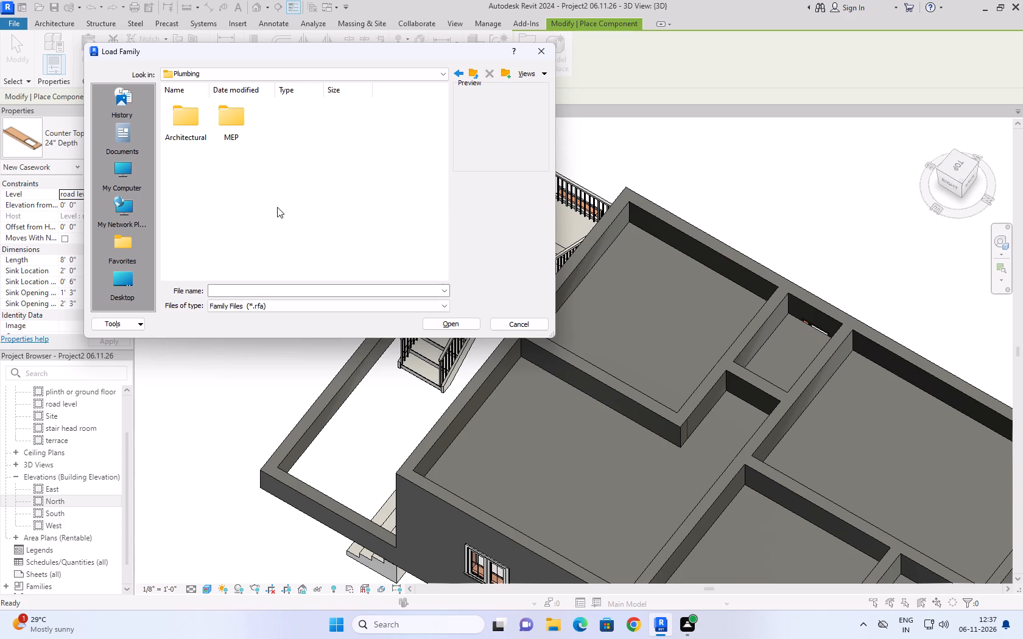
pyautogui.doubleClick(193, 124)
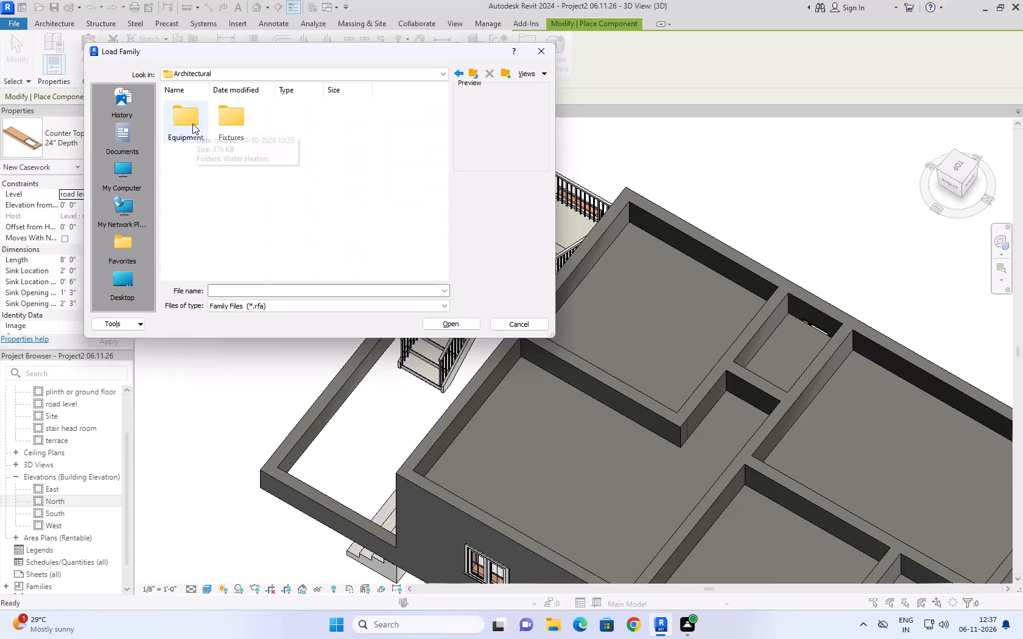
pyautogui.doubleClick(218, 122)
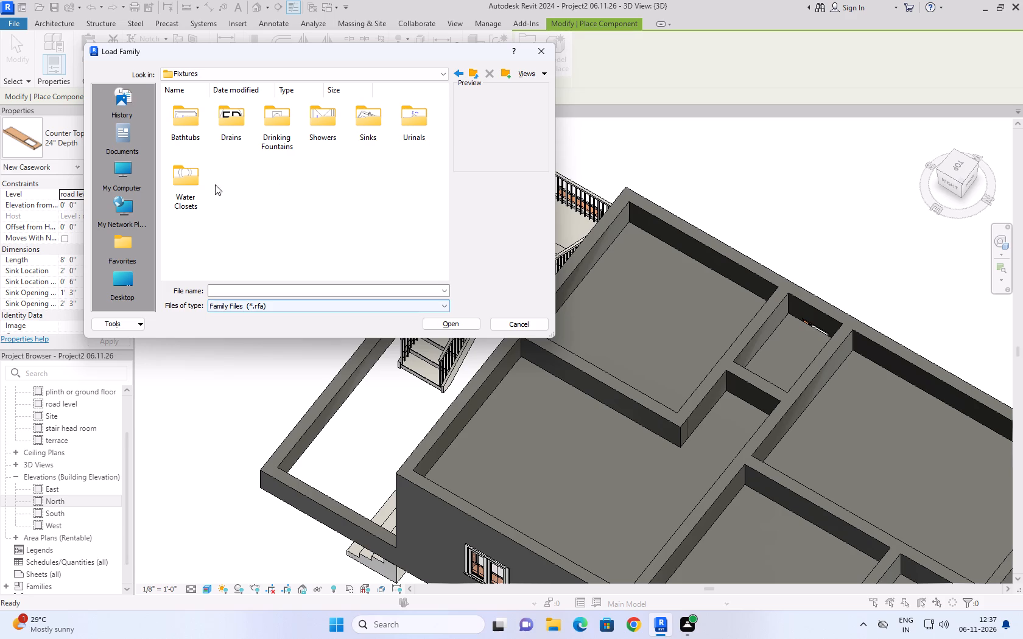
pyautogui.doubleClick(378, 128)
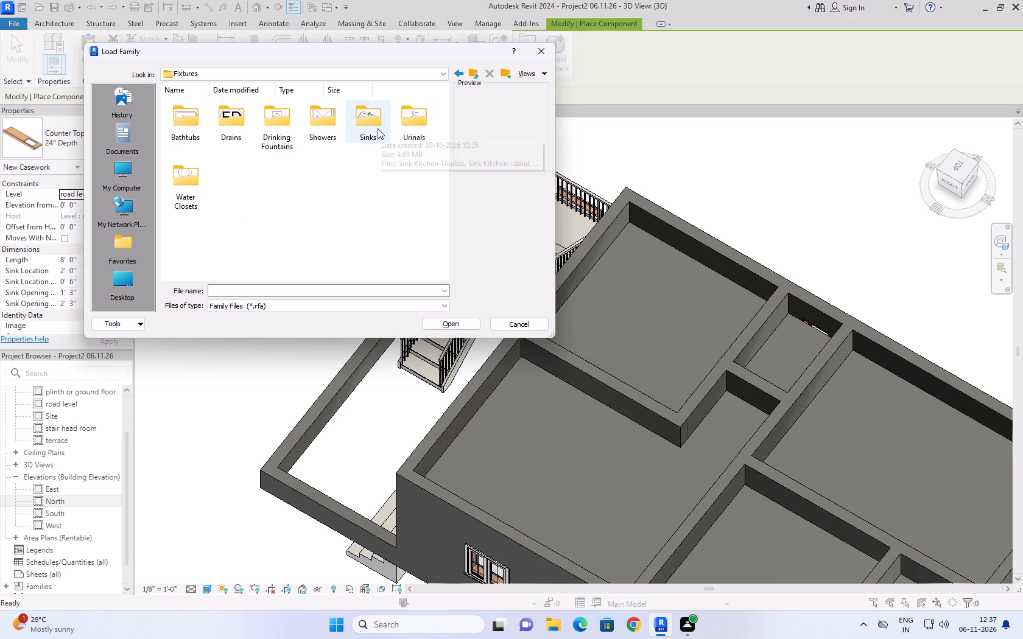
pyautogui.click(284, 113)
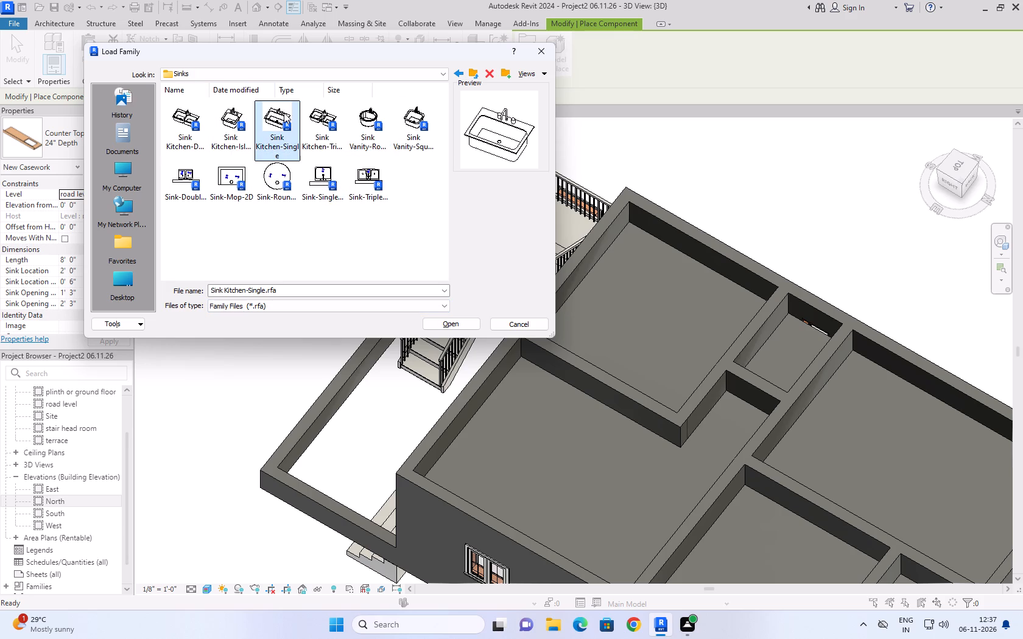
pyautogui.click(456, 323)
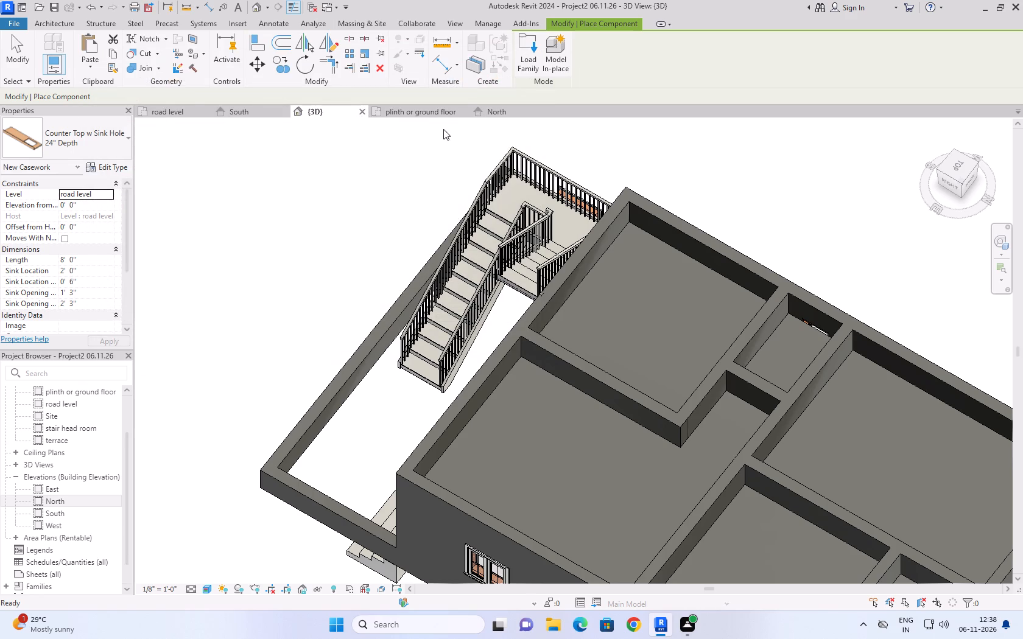
# In the plinth or ground floor plan, place the 30" x 21" sink over the counter top's sink opening, with its faucet toward the window wall.
pyautogui.click(438, 113)
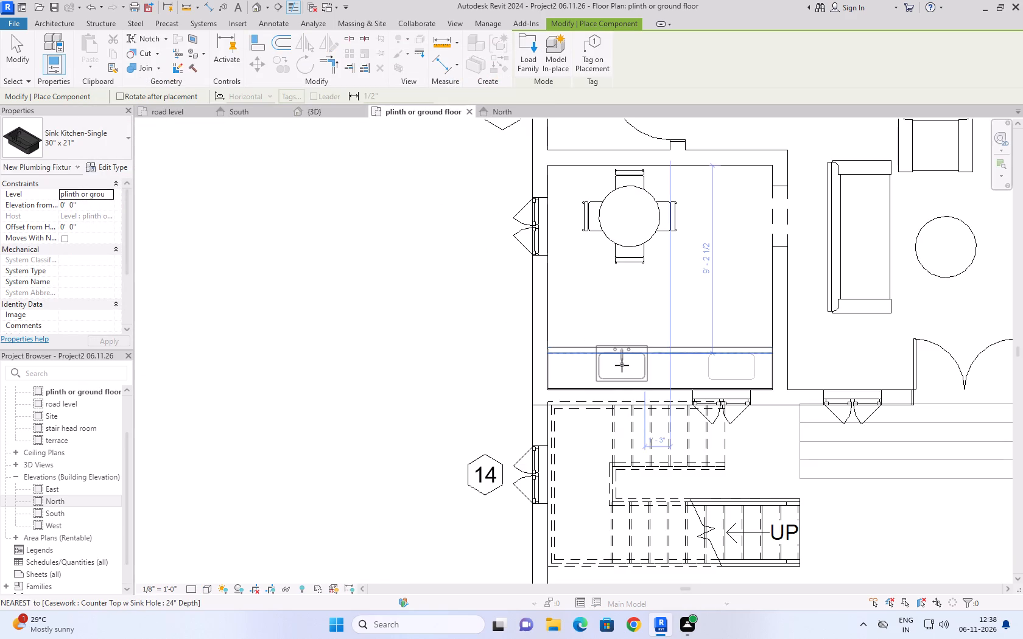
pyautogui.scroll(9, 742, 382)
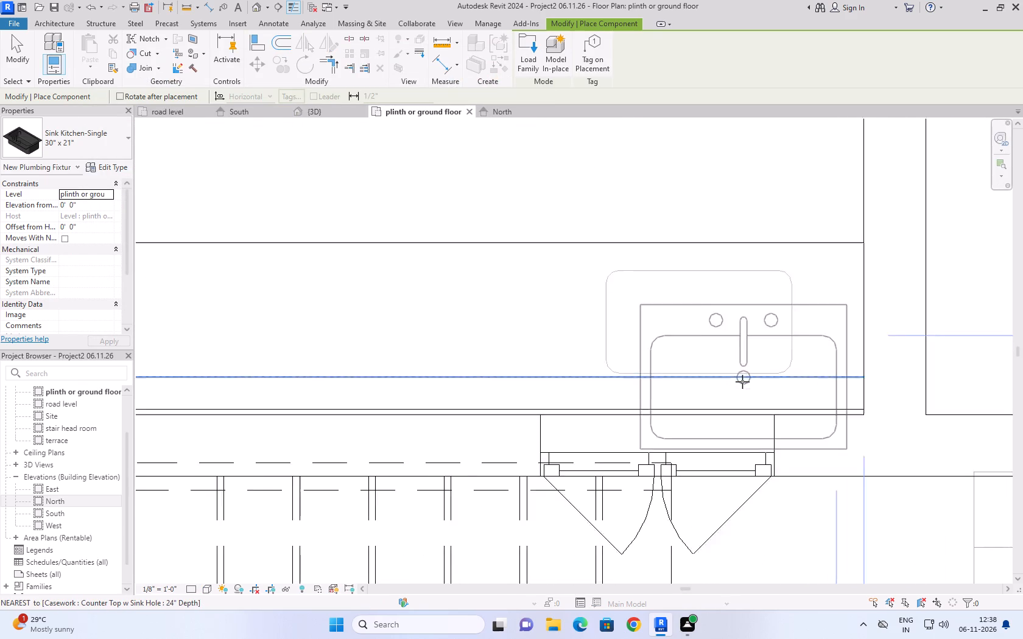
pyautogui.scroll(2, 742, 382)
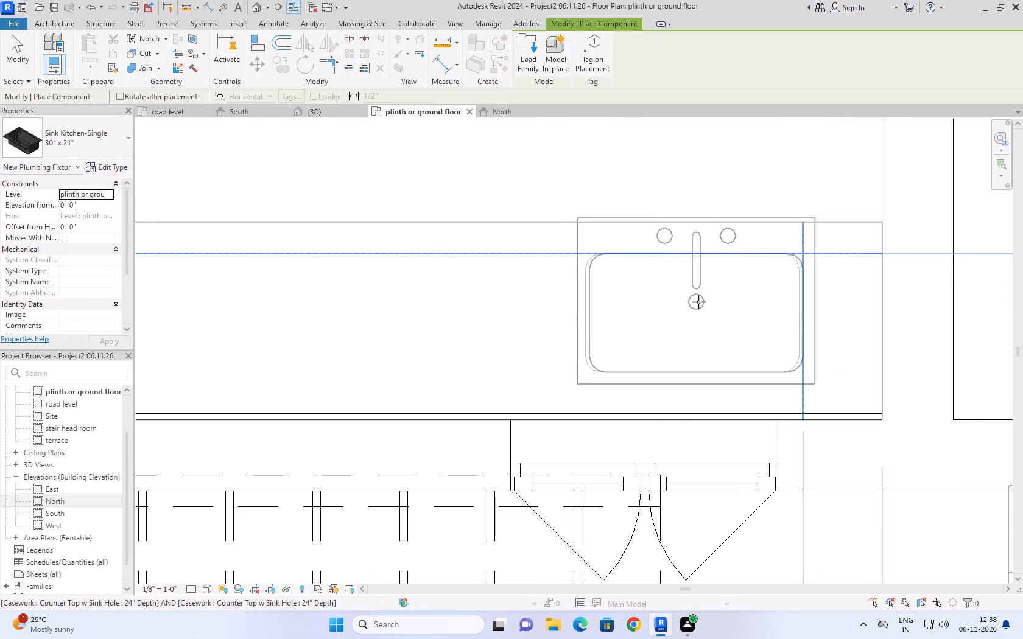
pyautogui.press('space')
pyautogui.press('space')
pyautogui.press('space')
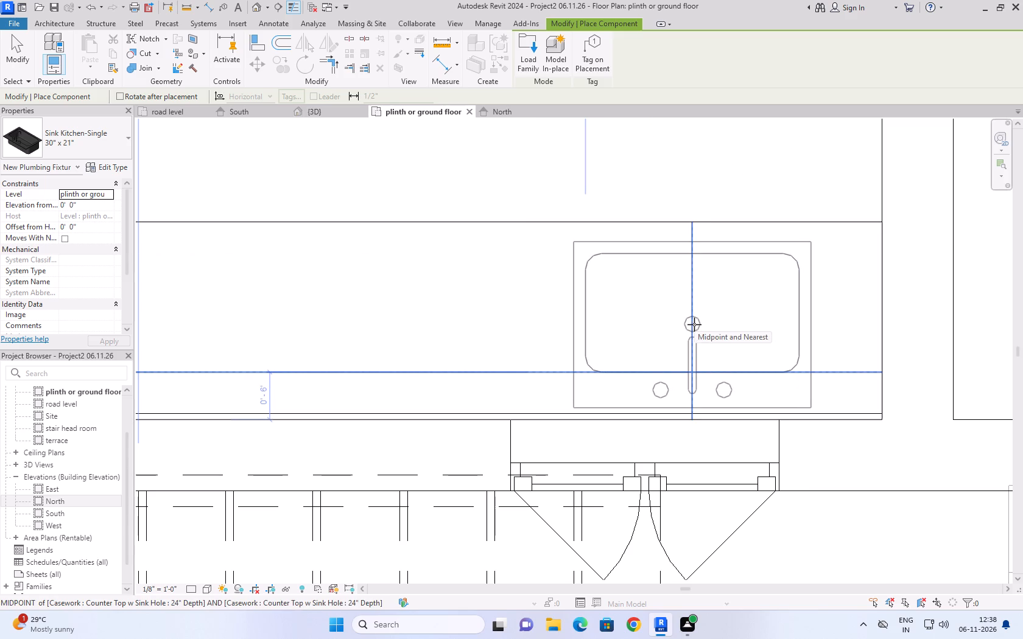
pyautogui.click(694, 324)
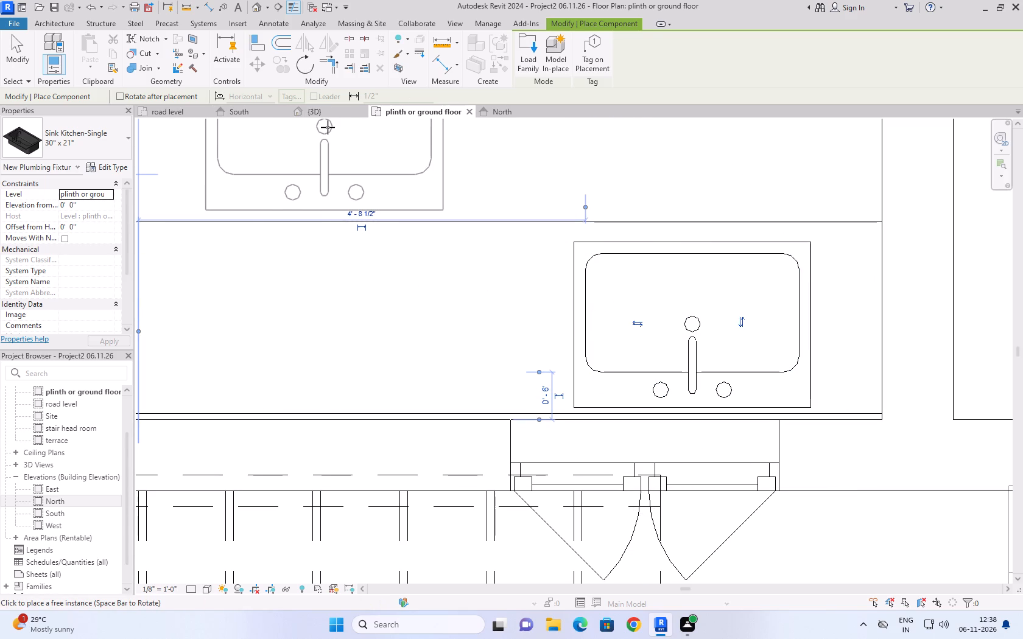
pyautogui.click(15, 60)
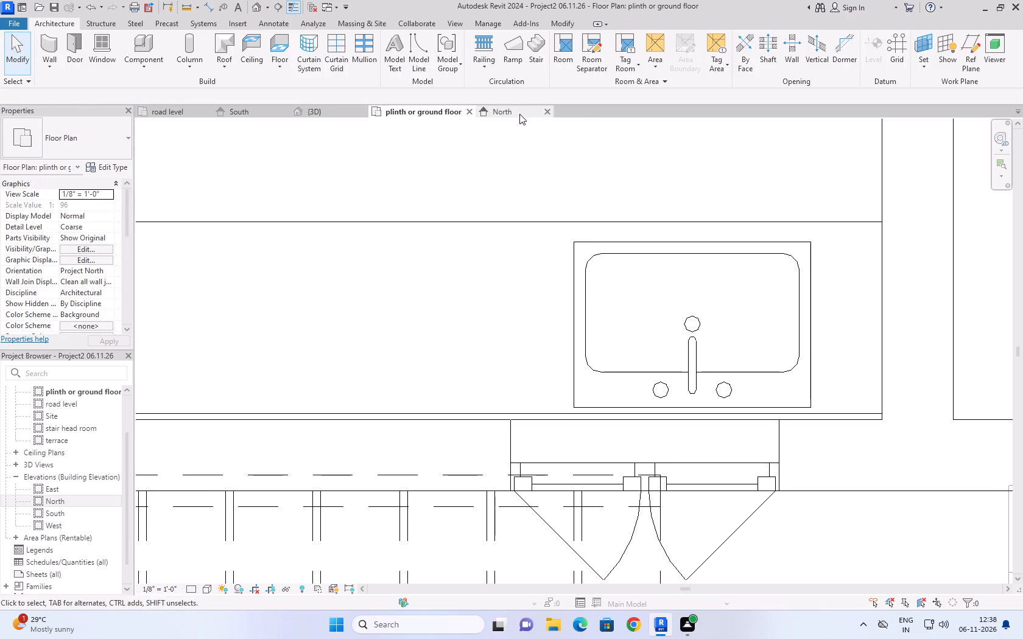
# Start placing another component and look through the US library's Sinks, Fixtures and Furniture folders for a kitchen appliance family.
pyautogui.click(153, 72)
pyautogui.click(162, 83)
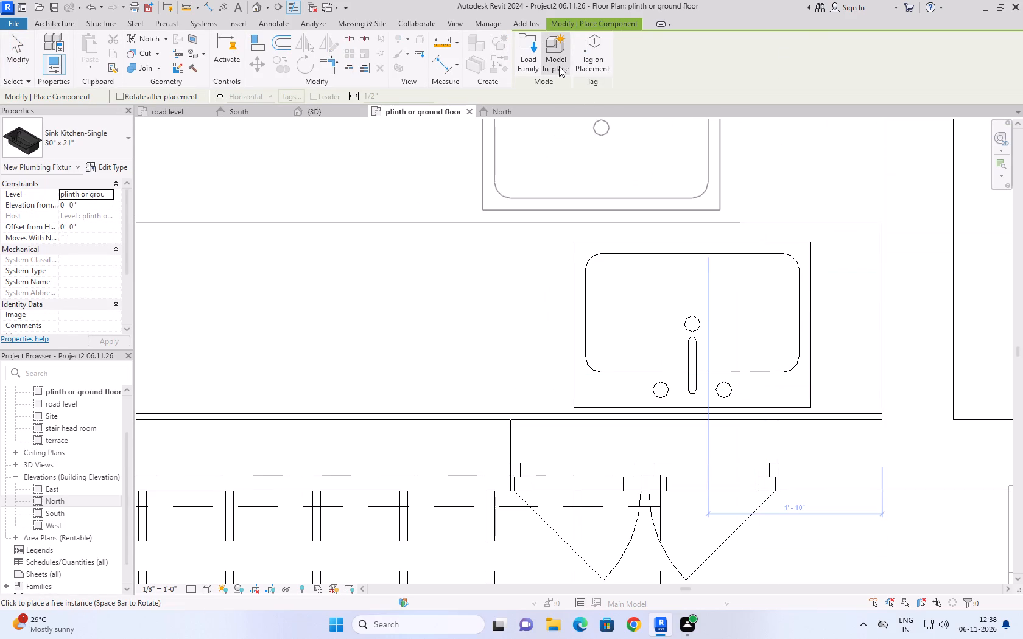
pyautogui.click(533, 49)
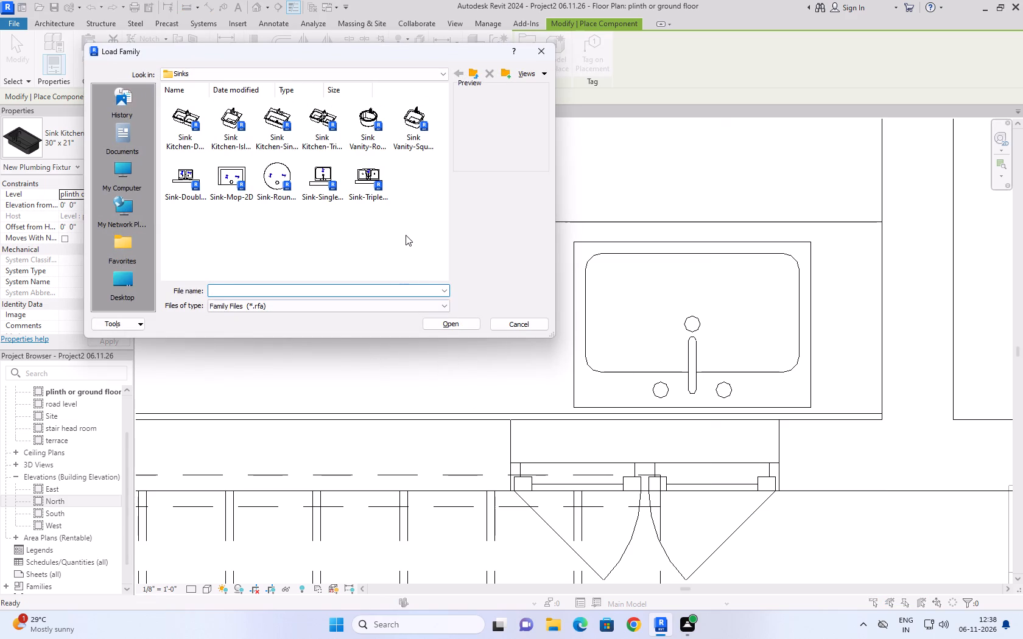
pyautogui.click(406, 235)
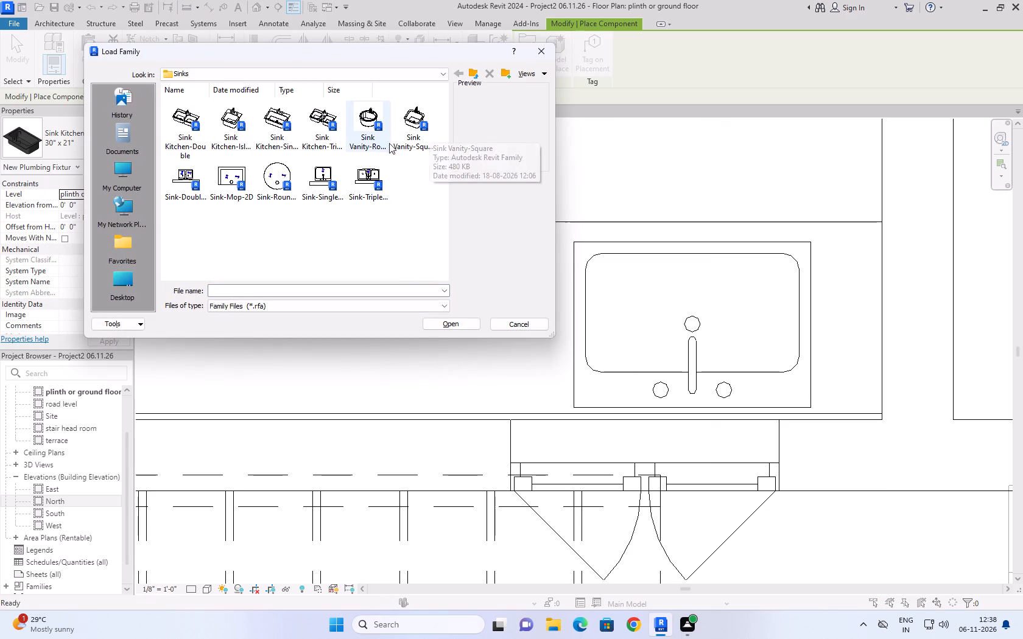
pyautogui.click(466, 72)
pyautogui.click(468, 70)
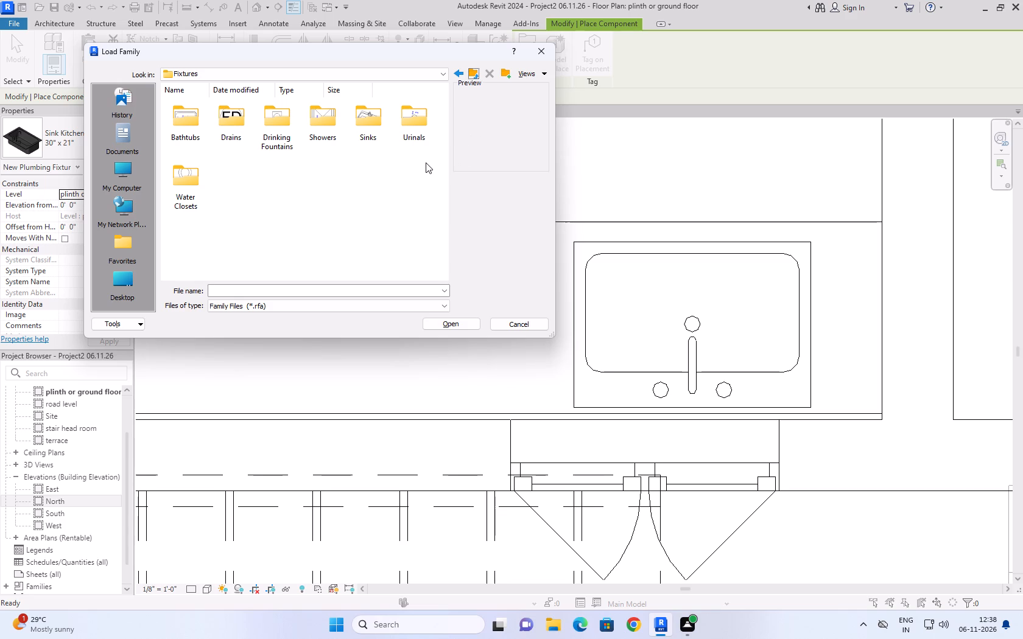
pyautogui.click(468, 72)
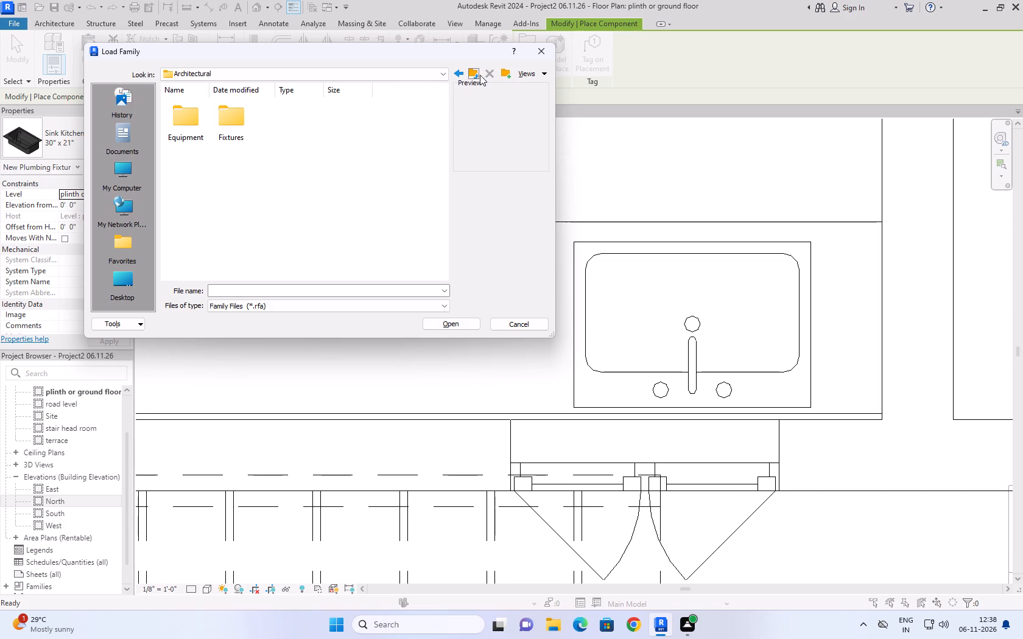
pyautogui.click(478, 74)
pyautogui.click(475, 74)
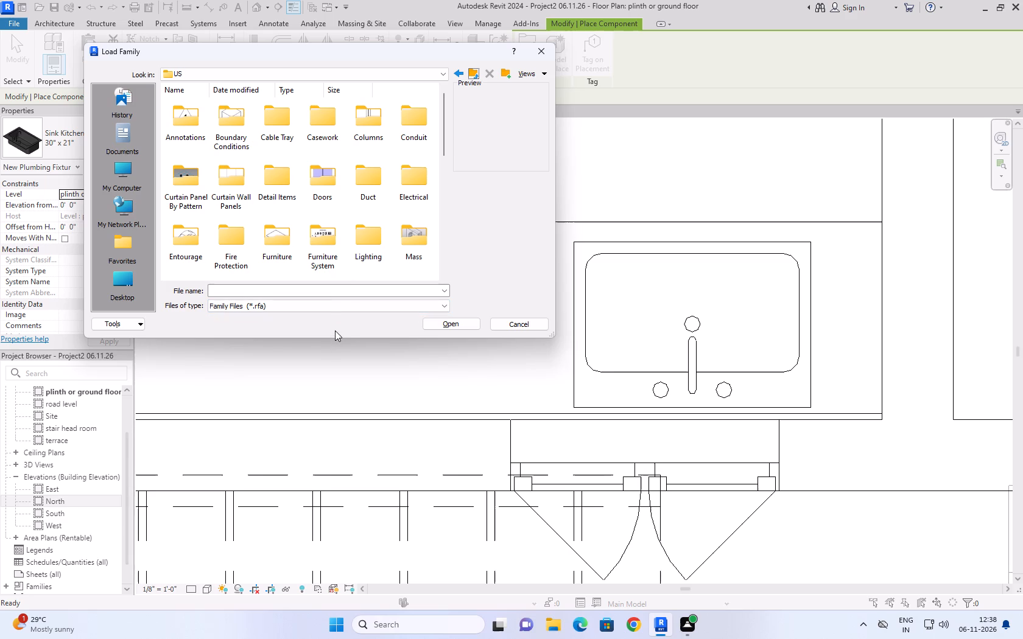
pyautogui.click(295, 252)
pyautogui.doubleClick(272, 232)
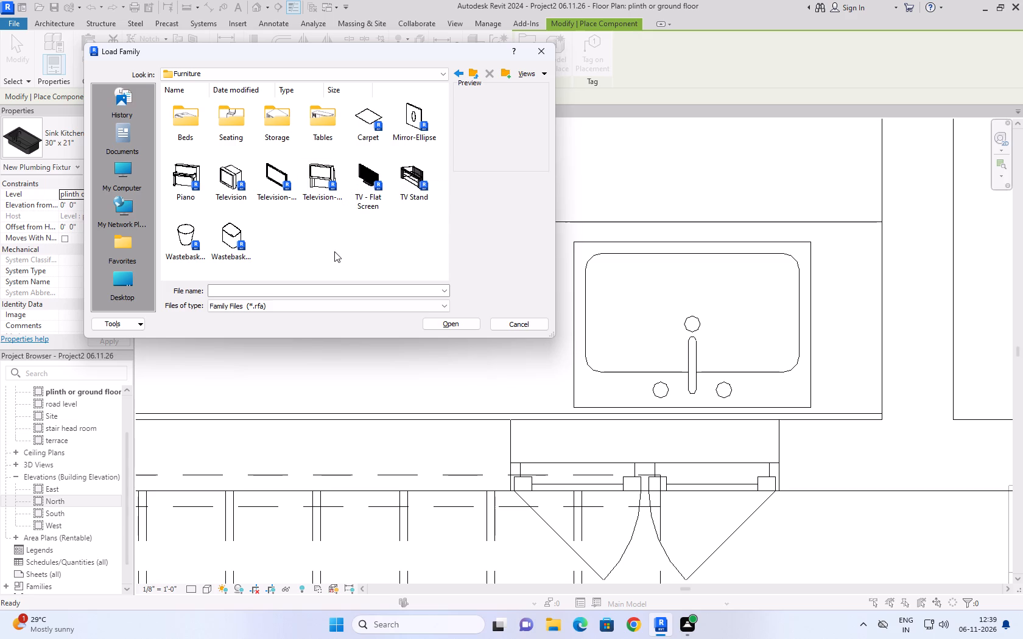
pyautogui.click(468, 72)
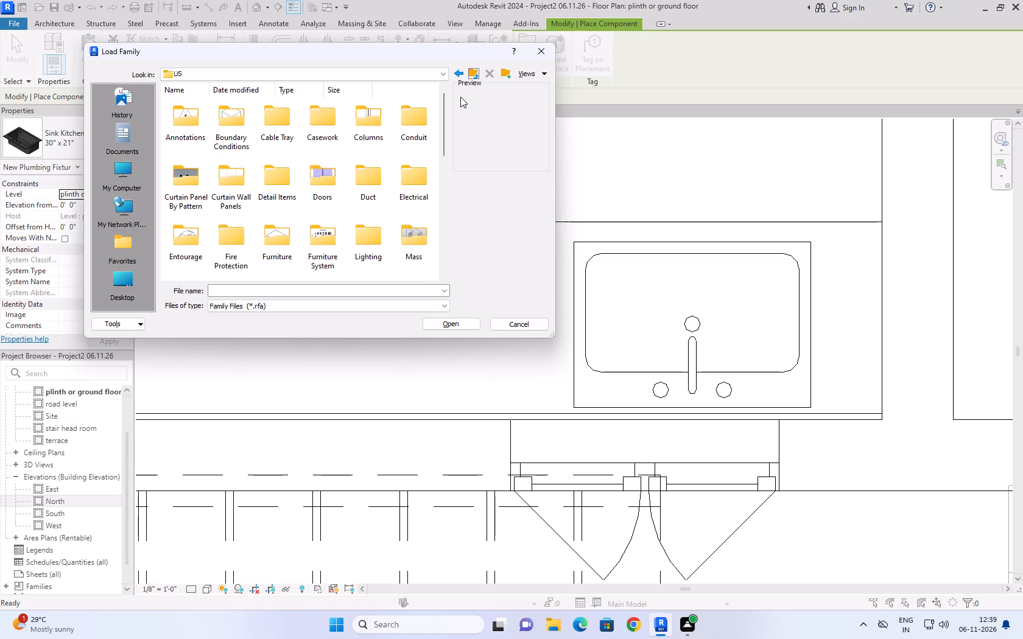
# Load the Cook Top-2 Unit family from the US library's Specialty Equipment, Domestic folder.
pyautogui.scroll(-2, 400, 237)
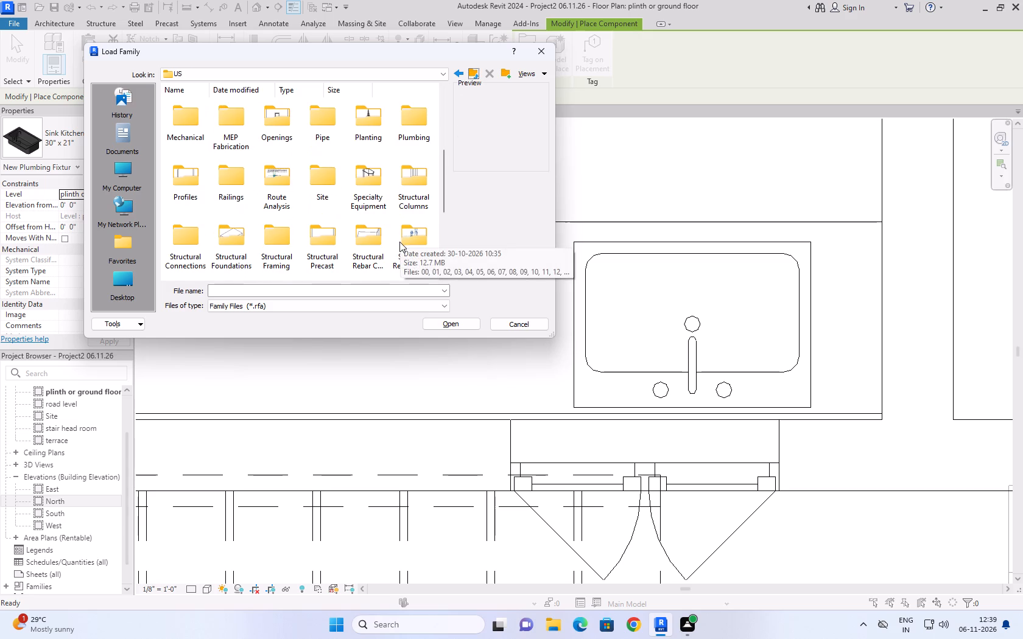
pyautogui.doubleClick(360, 179)
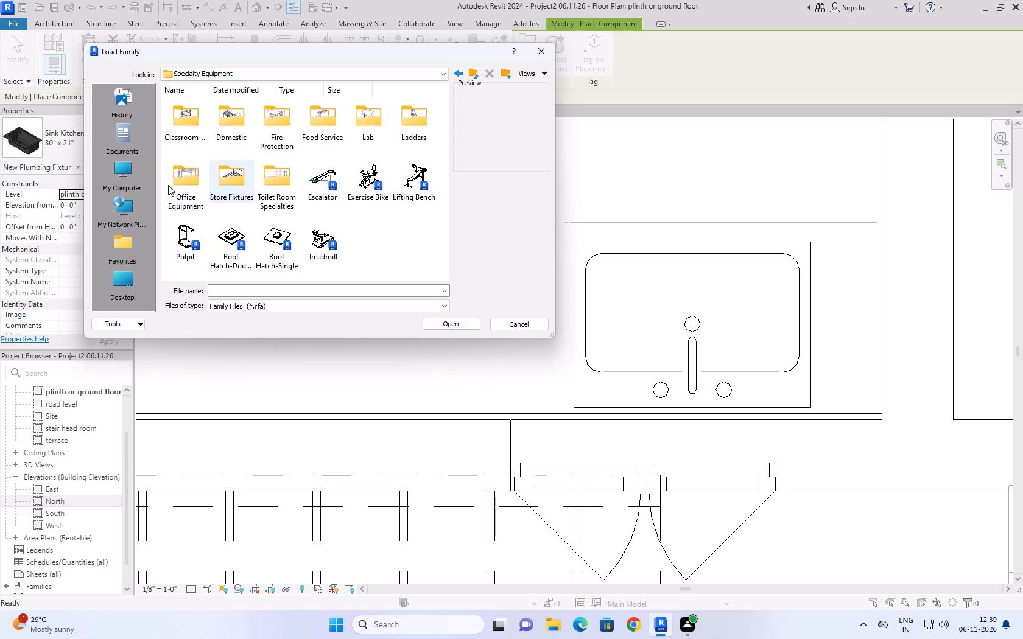
pyautogui.click(222, 125)
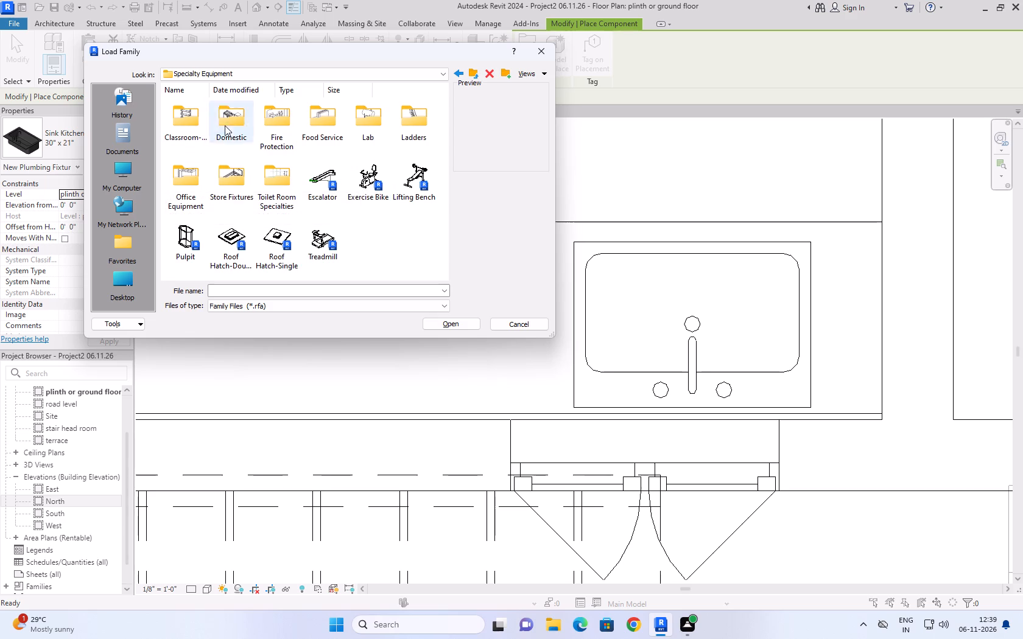
pyautogui.click(226, 126)
pyautogui.doubleClick(228, 127)
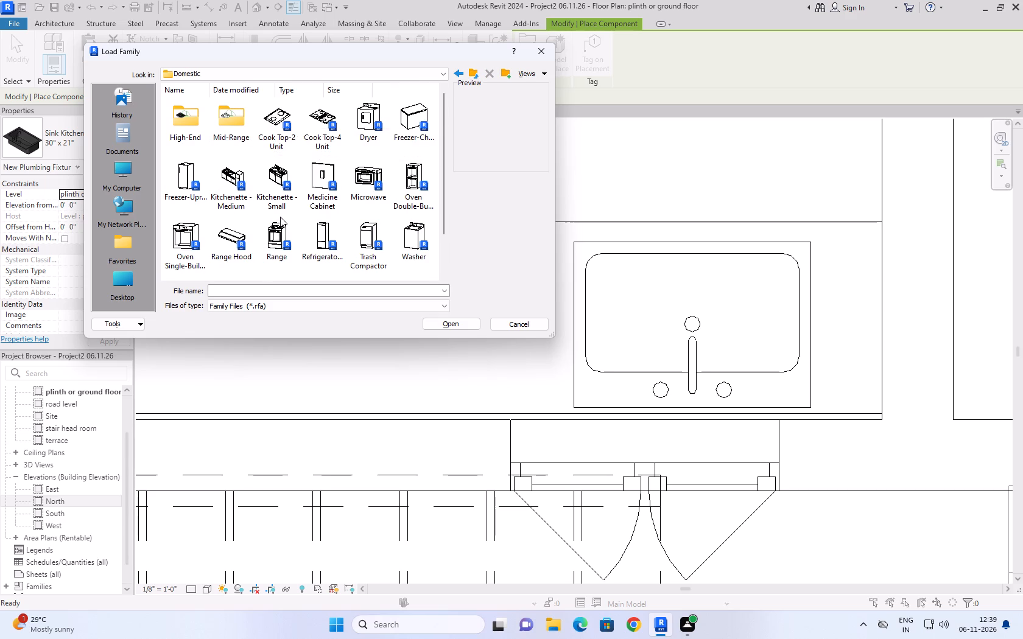
pyautogui.scroll(-1, 280, 217)
pyautogui.scroll(2, 299, 197)
pyautogui.click(284, 122)
pyautogui.click(440, 319)
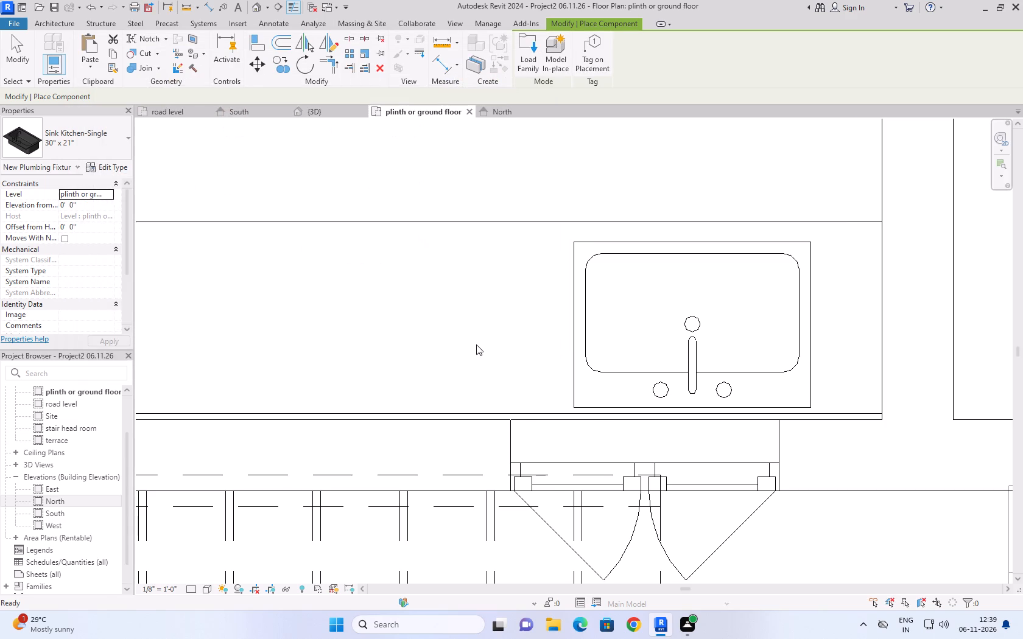
# Place the 12" x 18" cook top lengthwise on the counter, centred about 3' 7" from the counter end farthest from the sink.
pyautogui.scroll(-5, 490, 342)
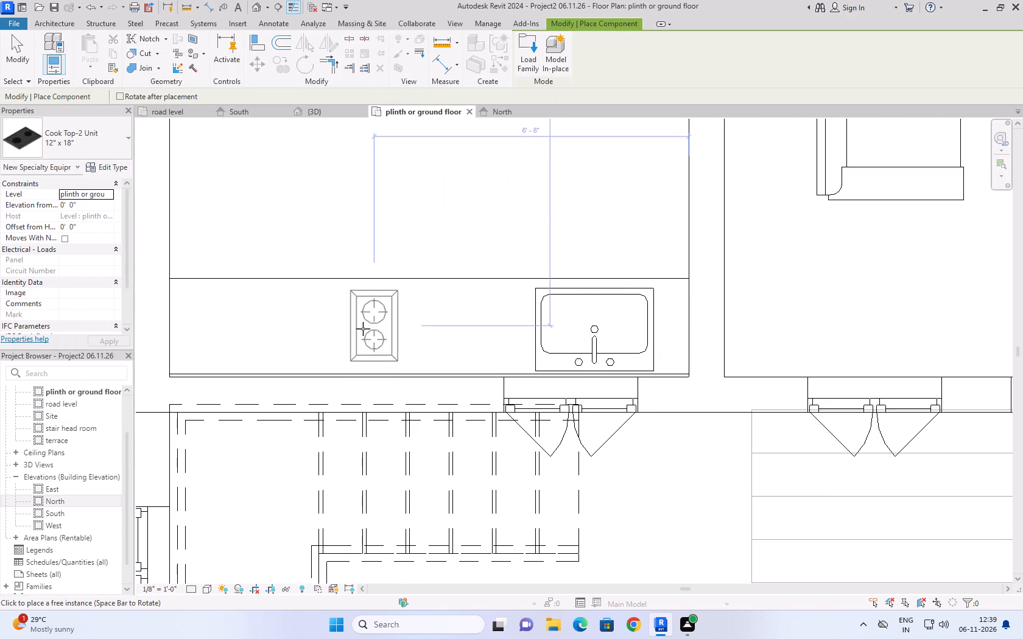
pyautogui.press('space')
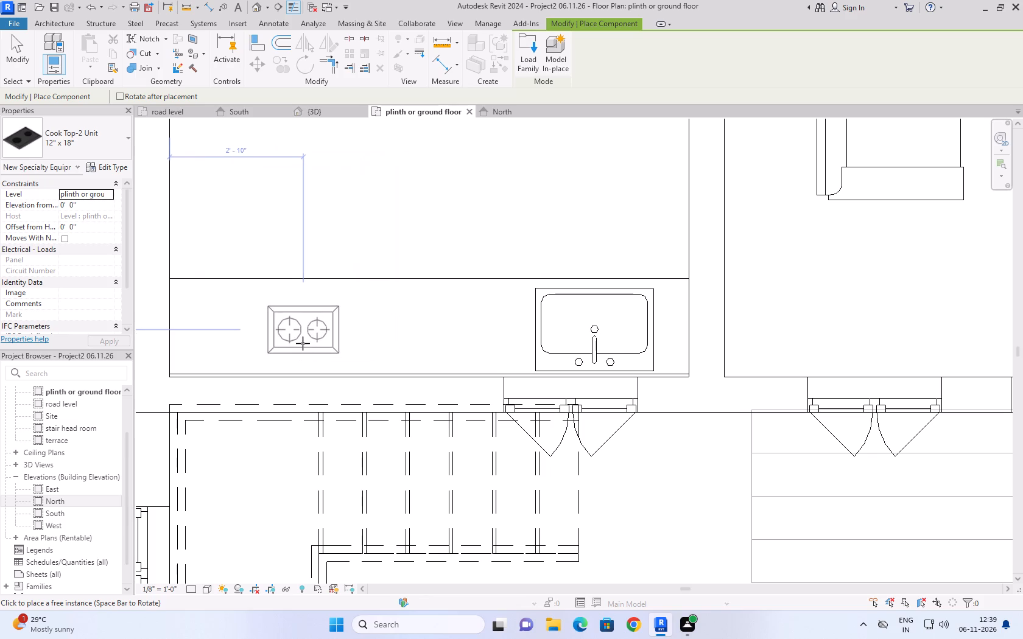
pyautogui.click(340, 344)
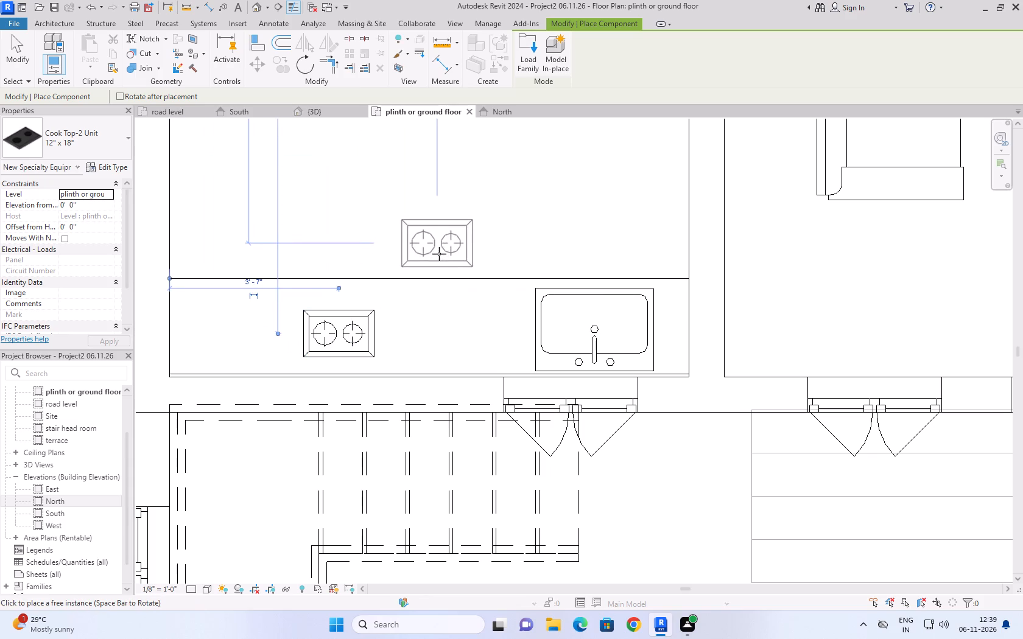
pyautogui.scroll(-4, 452, 259)
pyautogui.scroll(-8, 547, 216)
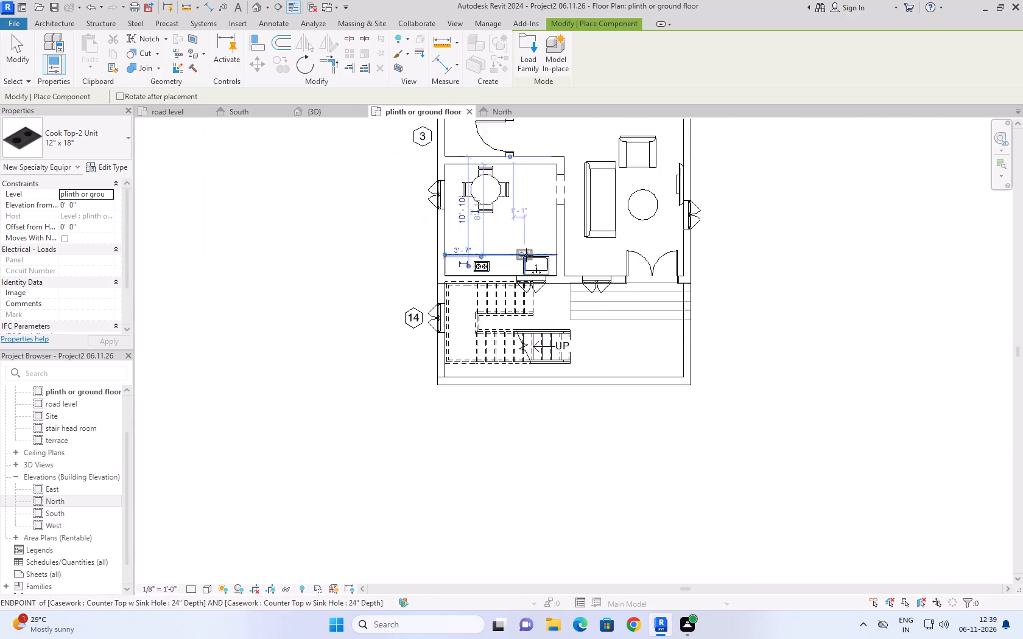
pyautogui.moveTo(529, 211); pyautogui.dragTo(396, 306, button='middle')
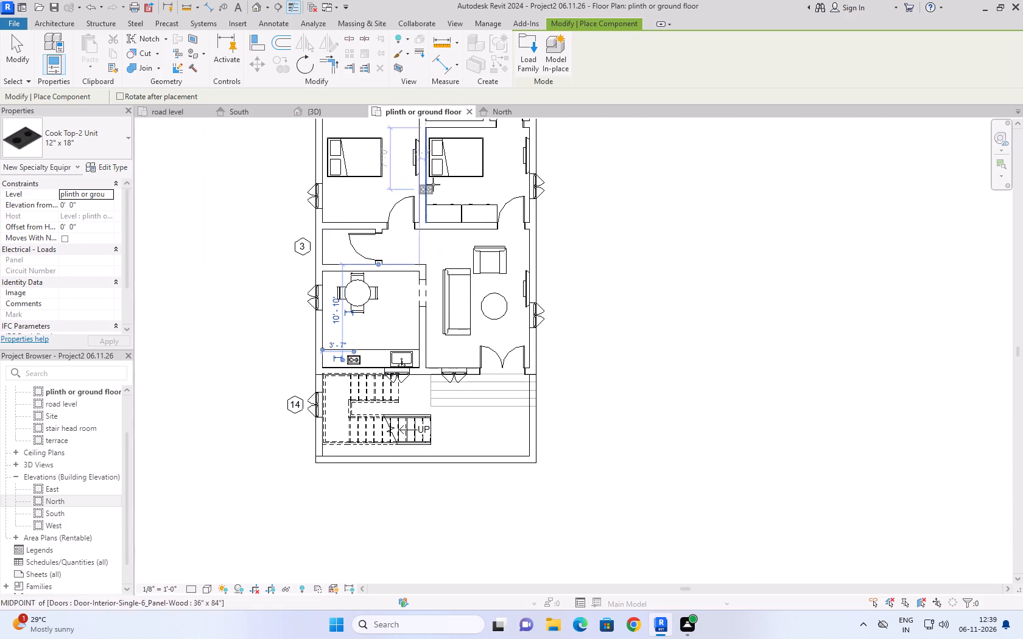
pyautogui.scroll(-2, 437, 184)
pyautogui.moveTo(435, 170); pyautogui.dragTo(364, 300, button='middle')
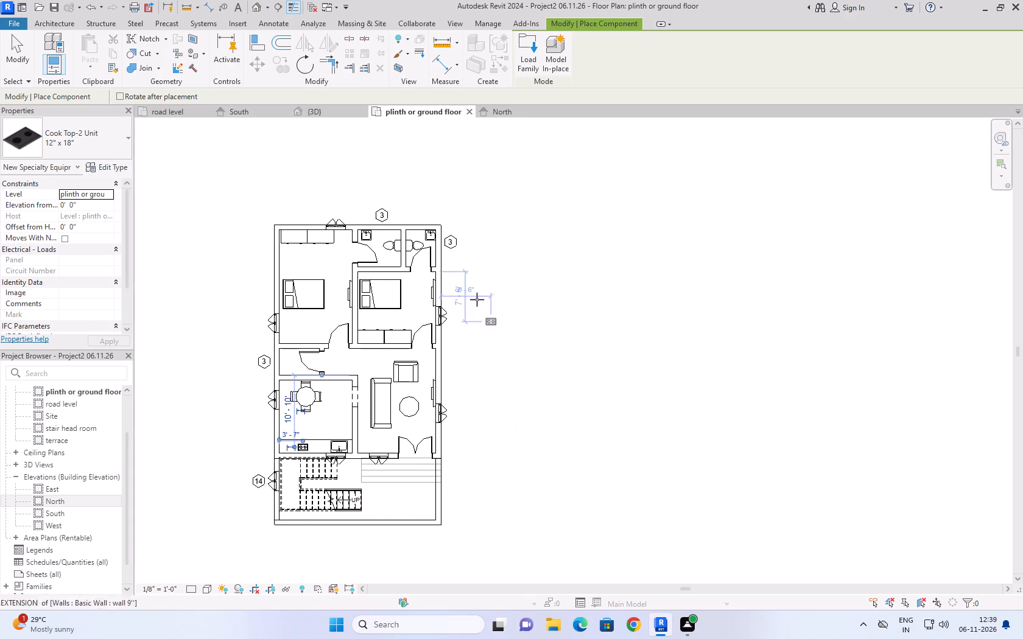
pyautogui.click(12, 58)
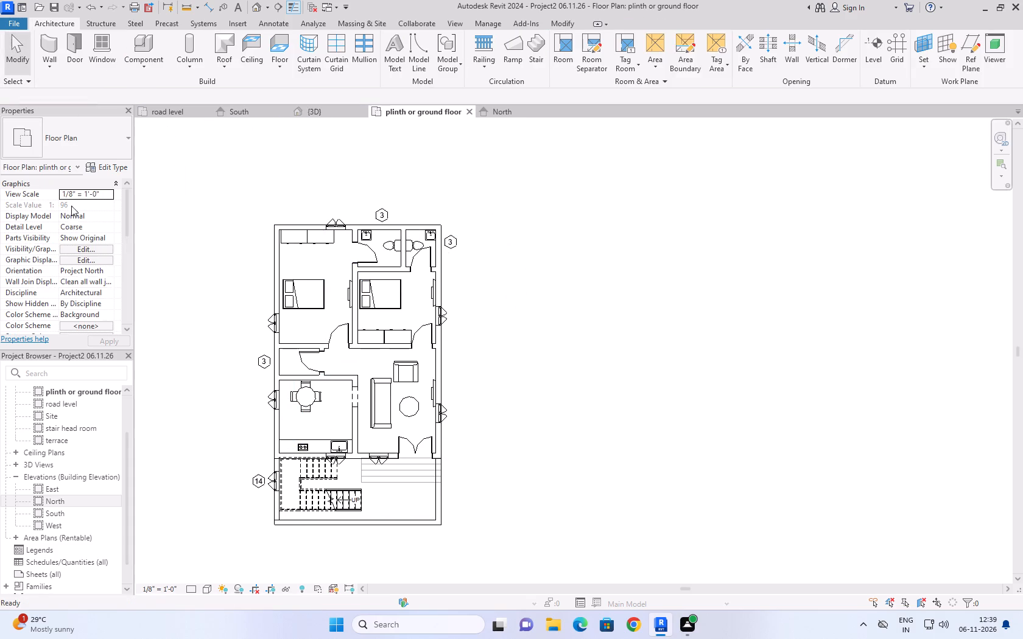
# In the North elevation, set the level of the round dining table with chairs to plinth or ground floor.
pyautogui.click(491, 105)
pyautogui.click(494, 107)
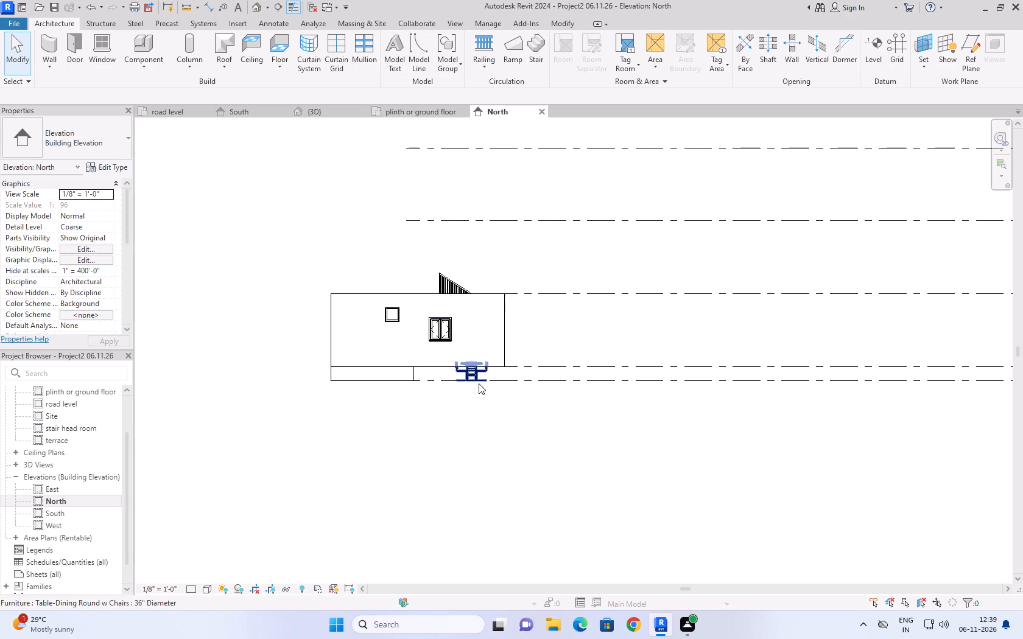
pyautogui.scroll(14, 479, 383)
pyautogui.middleClick(479, 383)
pyautogui.click(472, 397)
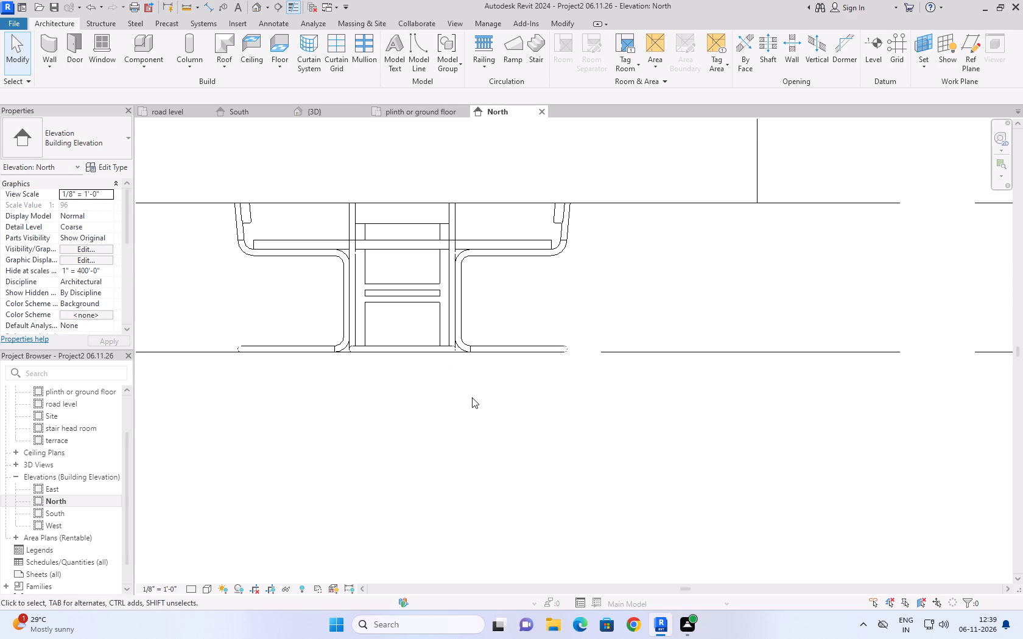
pyautogui.click(457, 330)
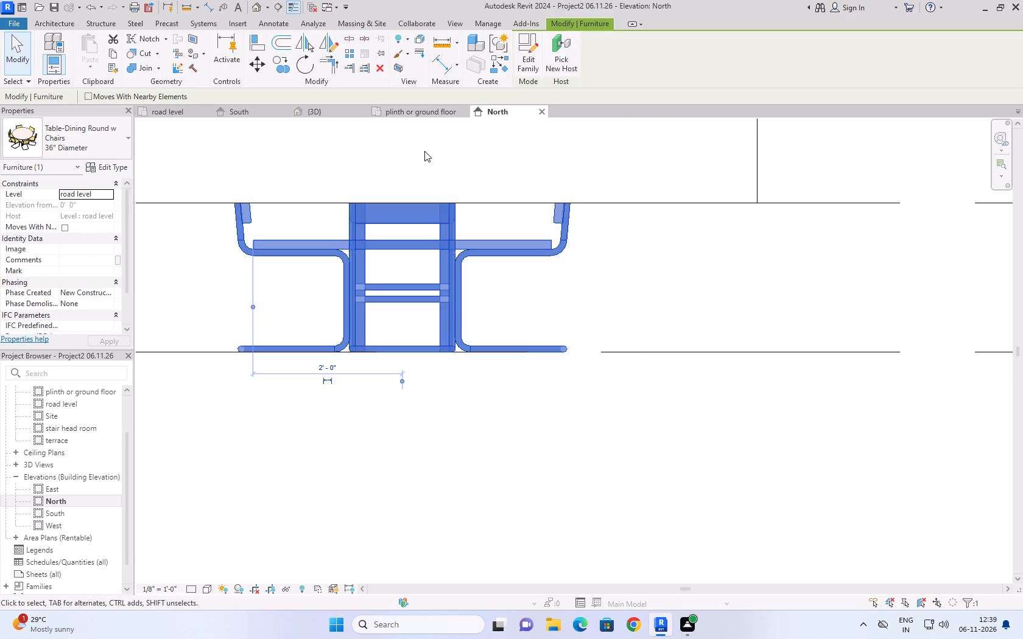
pyautogui.click(108, 190)
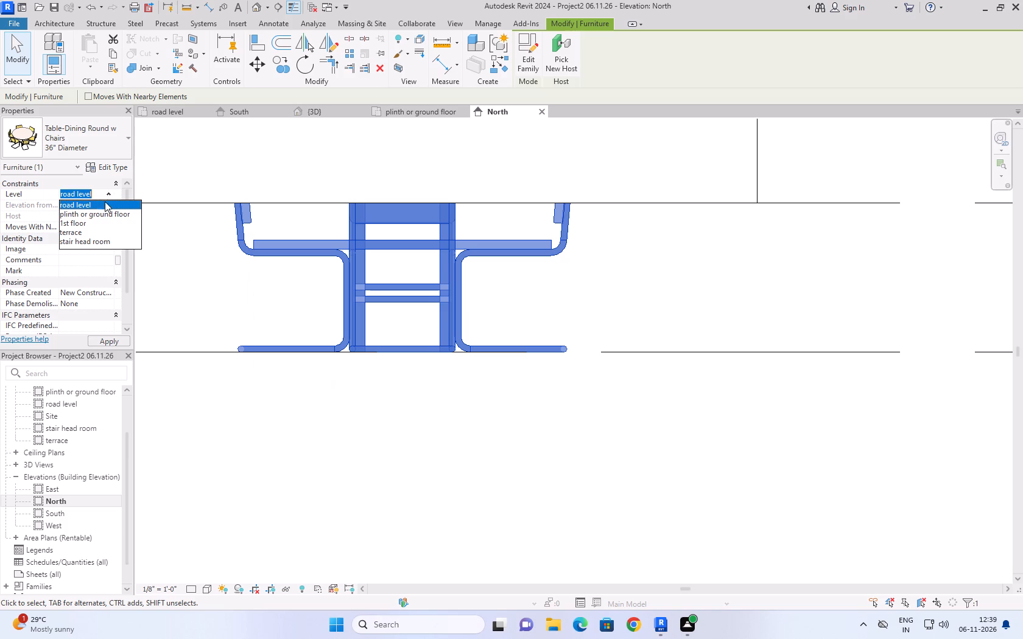
pyautogui.click(102, 210)
pyautogui.click(325, 389)
# Examine the rest of the North elevation for misplaced elements, checking the casework block below the plinth level.
pyautogui.scroll(-3, 365, 425)
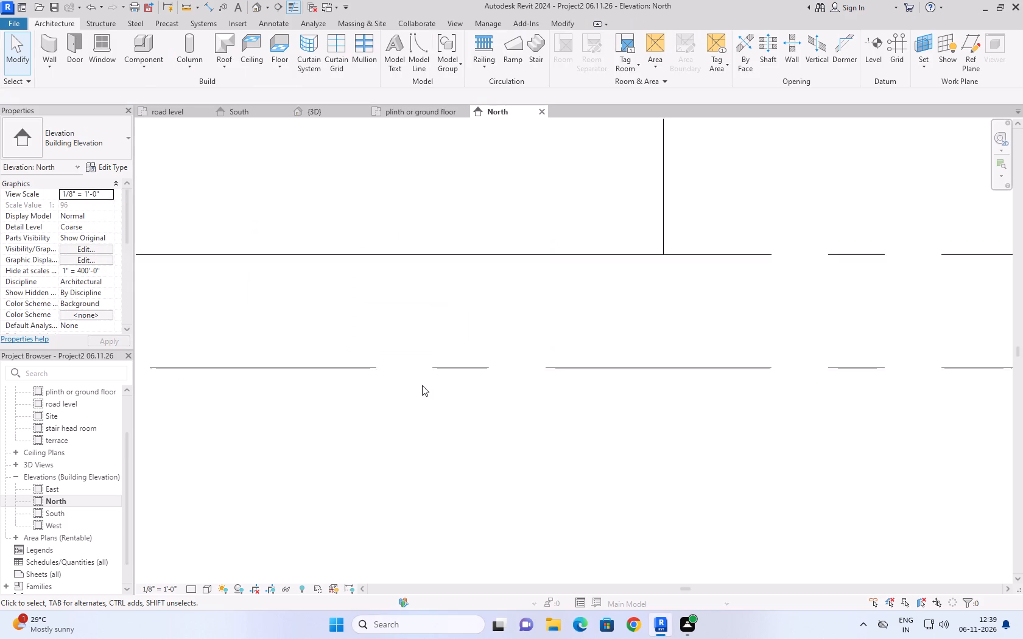
pyautogui.scroll(-15, 422, 385)
pyautogui.scroll(6, 362, 407)
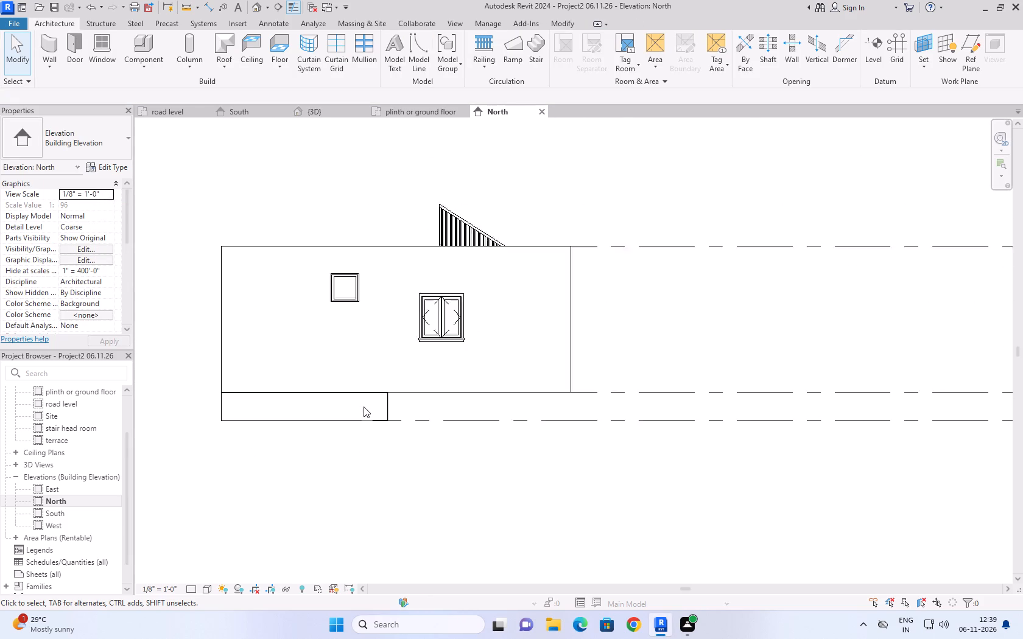
pyautogui.scroll(2, 364, 407)
pyautogui.click(392, 400)
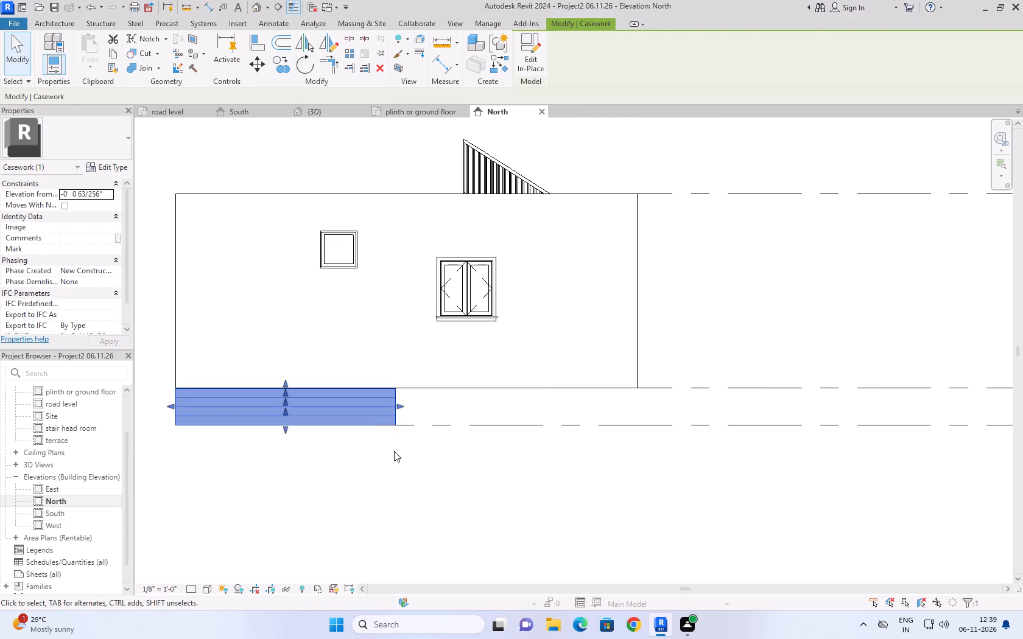
pyautogui.click(394, 451)
pyautogui.click(392, 396)
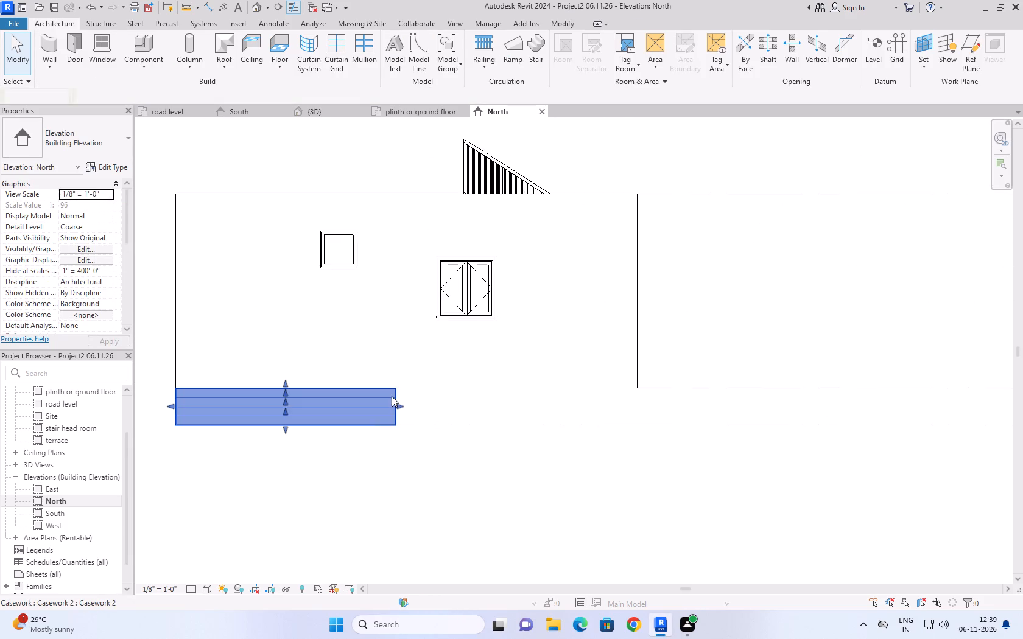
pyautogui.click(413, 471)
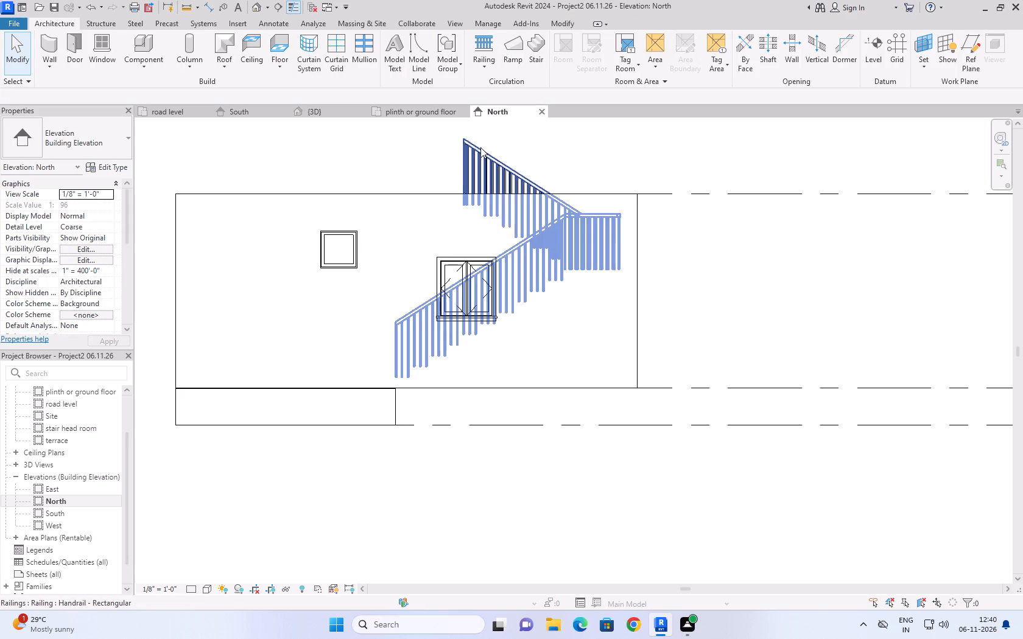
# Examine the house in the 3D view from its front entrance corner, including the stair, steps and boundary wall.
pyautogui.click(345, 114)
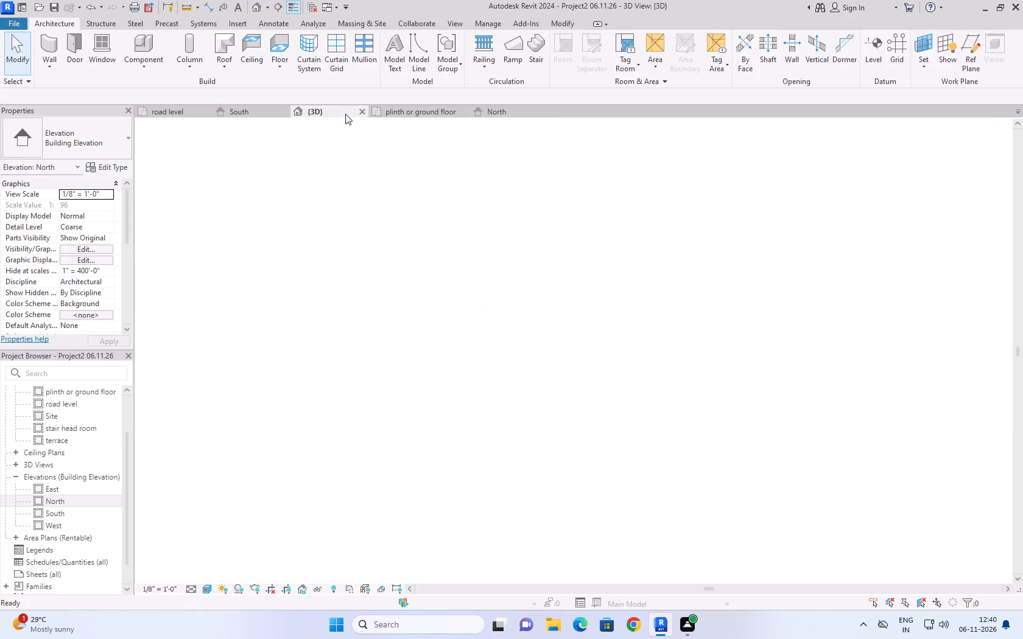
pyautogui.scroll(-10, 296, 371)
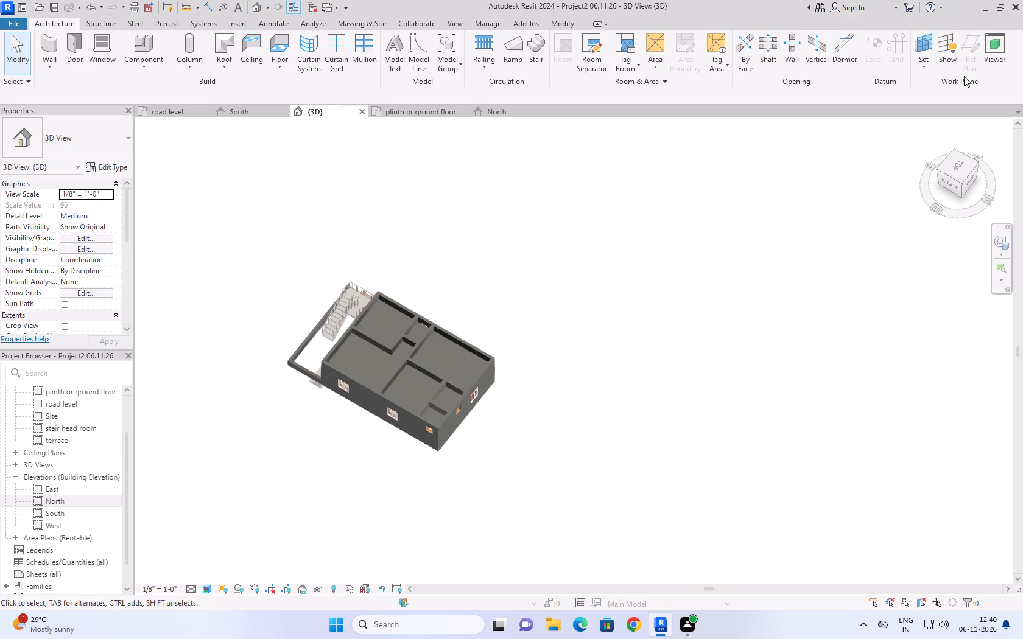
pyautogui.click(930, 125)
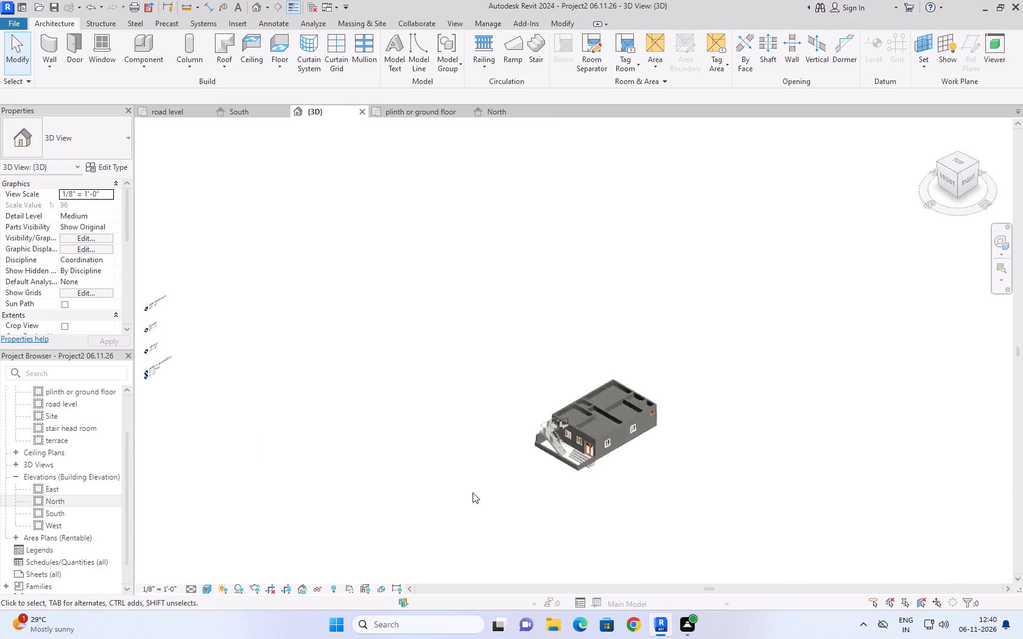
pyautogui.scroll(2, 475, 508)
pyautogui.scroll(1, 772, 496)
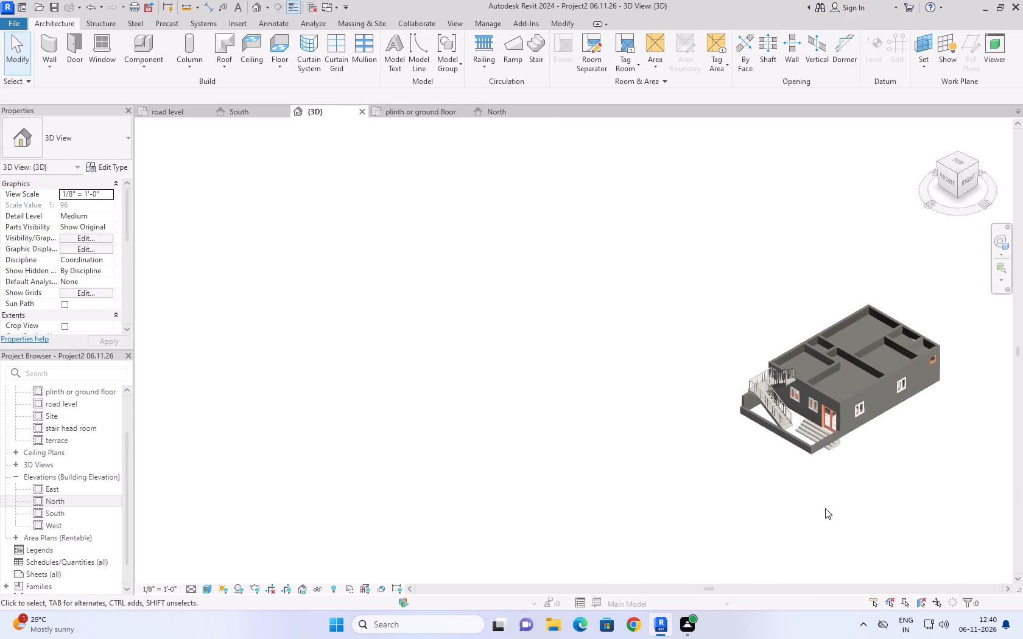
pyautogui.scroll(6, 888, 434)
pyautogui.moveTo(890, 429); pyautogui.dragTo(786, 422, button='middle')
pyautogui.scroll(1, 857, 434)
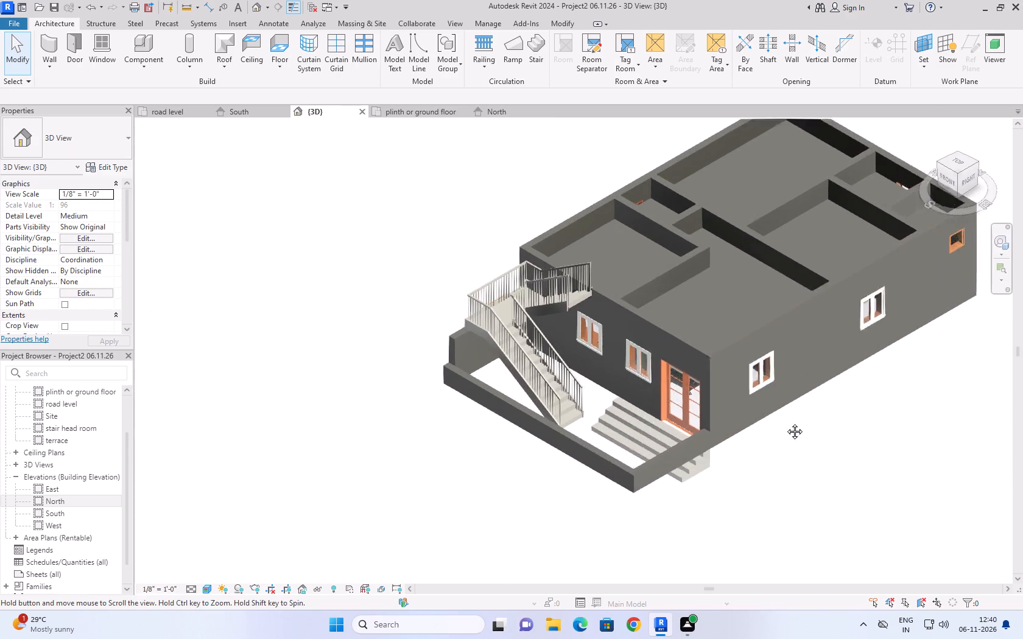
pyautogui.moveTo(786, 422); pyautogui.dragTo(660, 424, button='middle')
pyautogui.scroll(-3, 634, 435)
pyautogui.scroll(3, 618, 463)
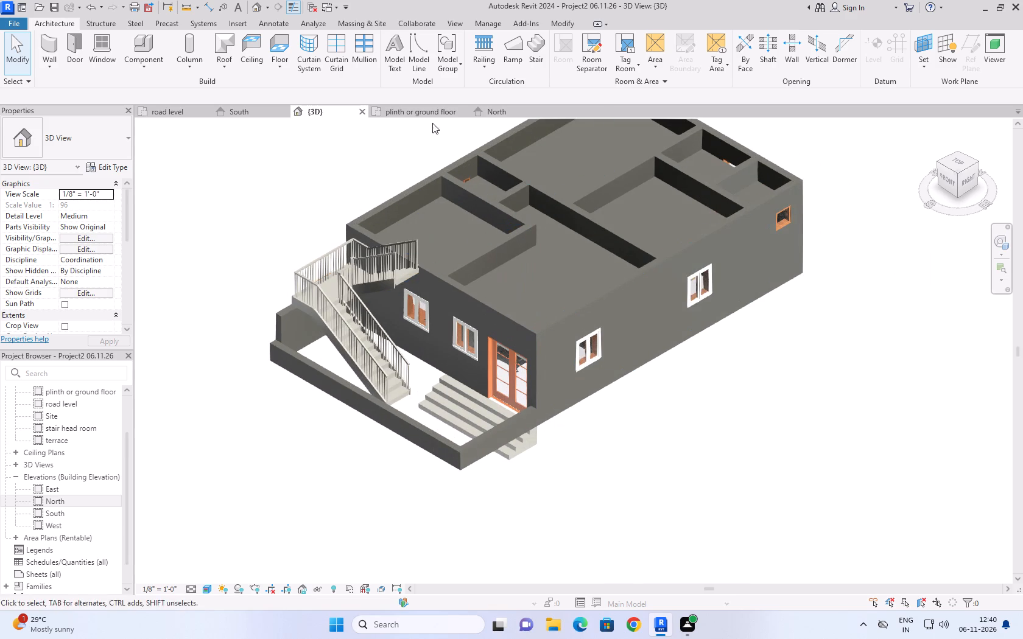
# In the plinth or ground floor plan, create a six-key-frame walkthrough from outside the front boundary through the entrance, dining room and bedroom to its toilet door.
pyautogui.click(424, 115)
pyautogui.scroll(-2, 525, 256)
pyautogui.click(525, 264)
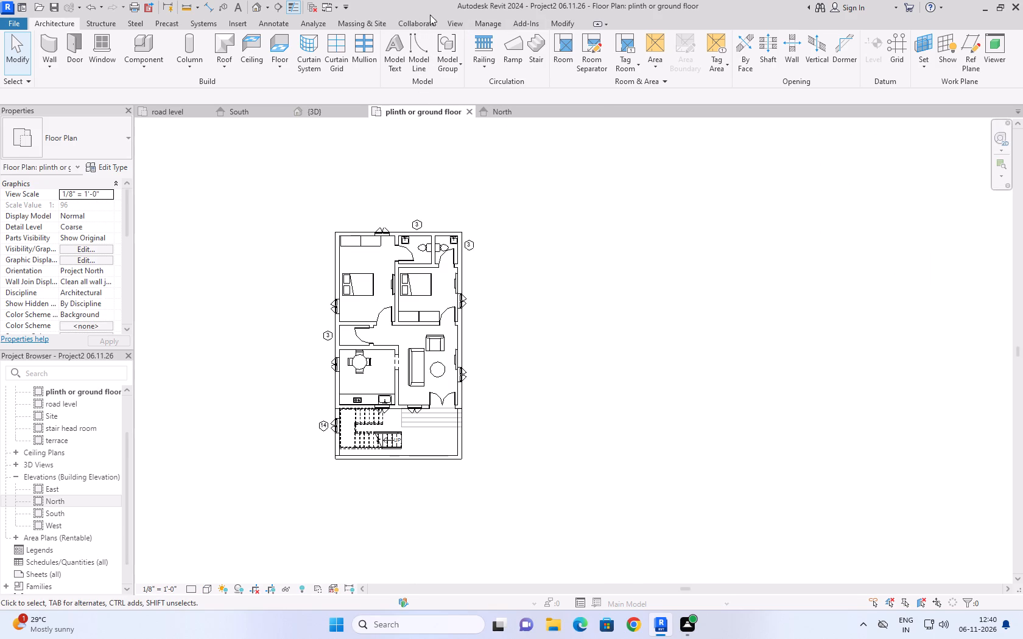
pyautogui.click(452, 21)
pyautogui.click(385, 75)
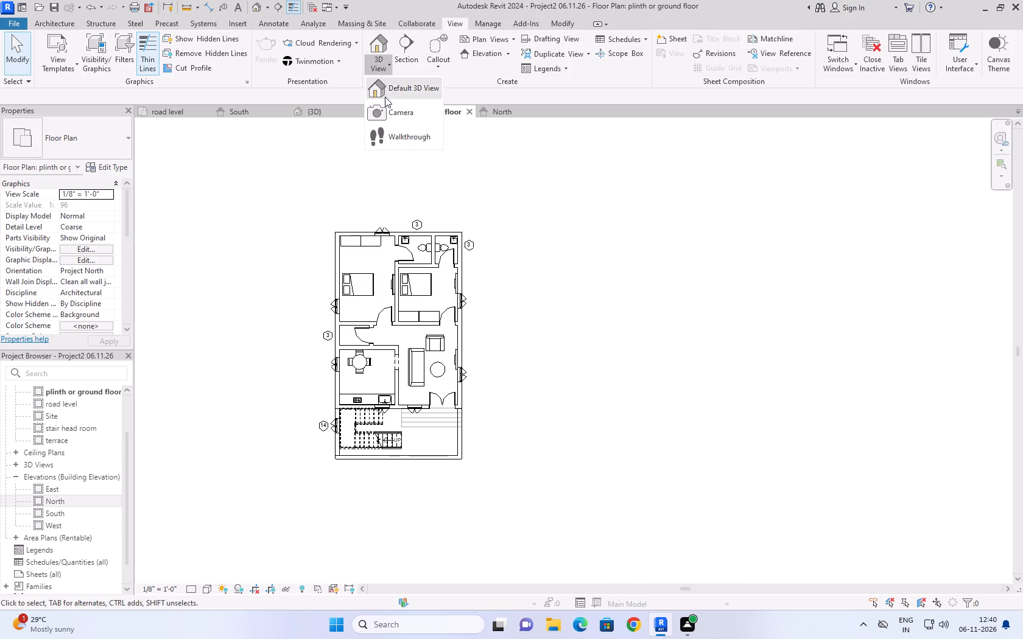
pyautogui.click(397, 135)
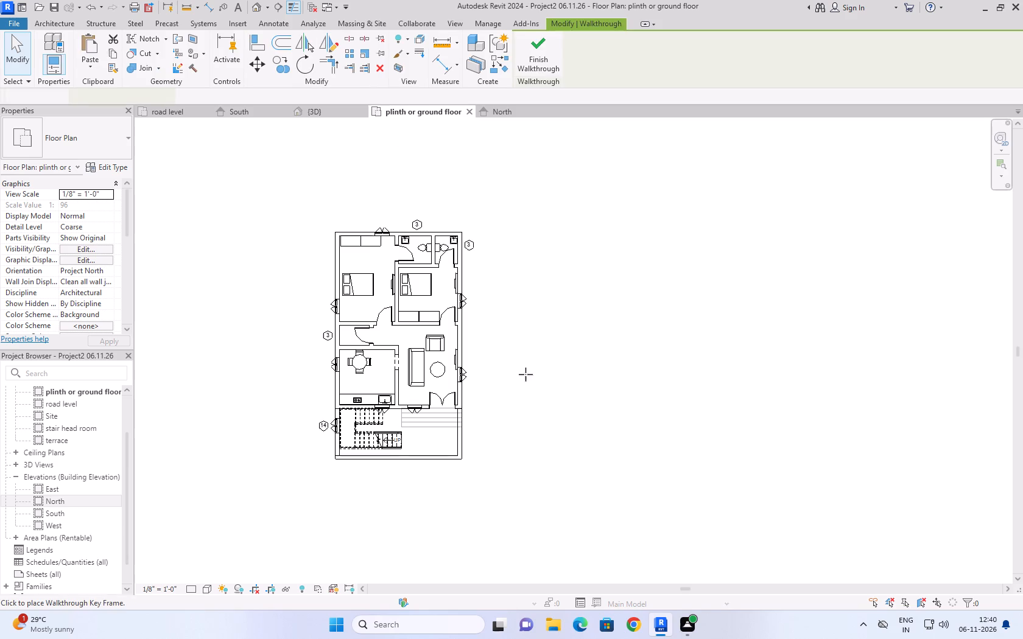
pyautogui.click(598, 552)
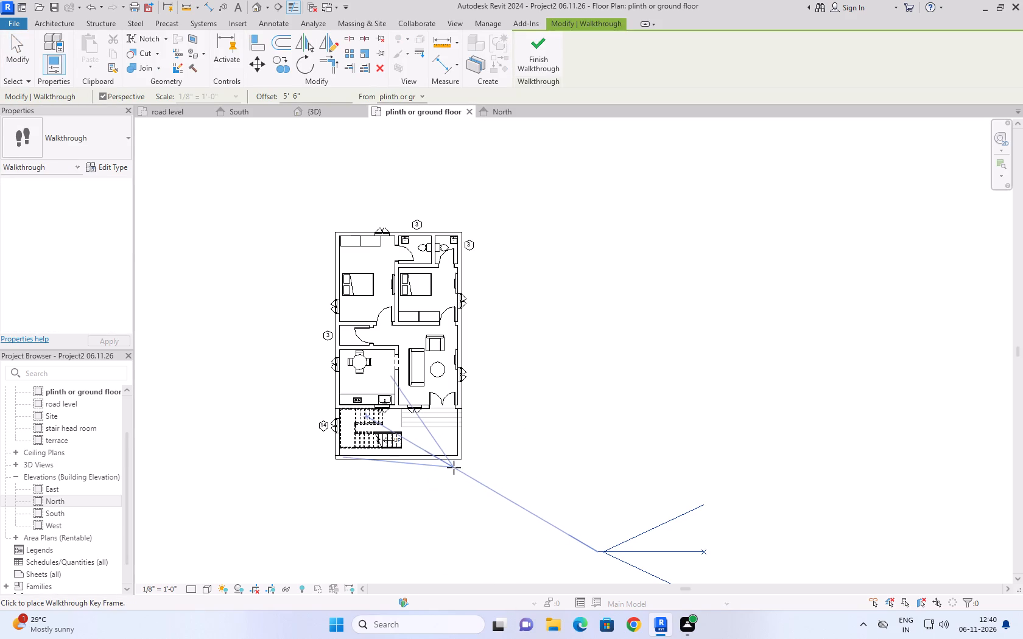
pyautogui.click(451, 476)
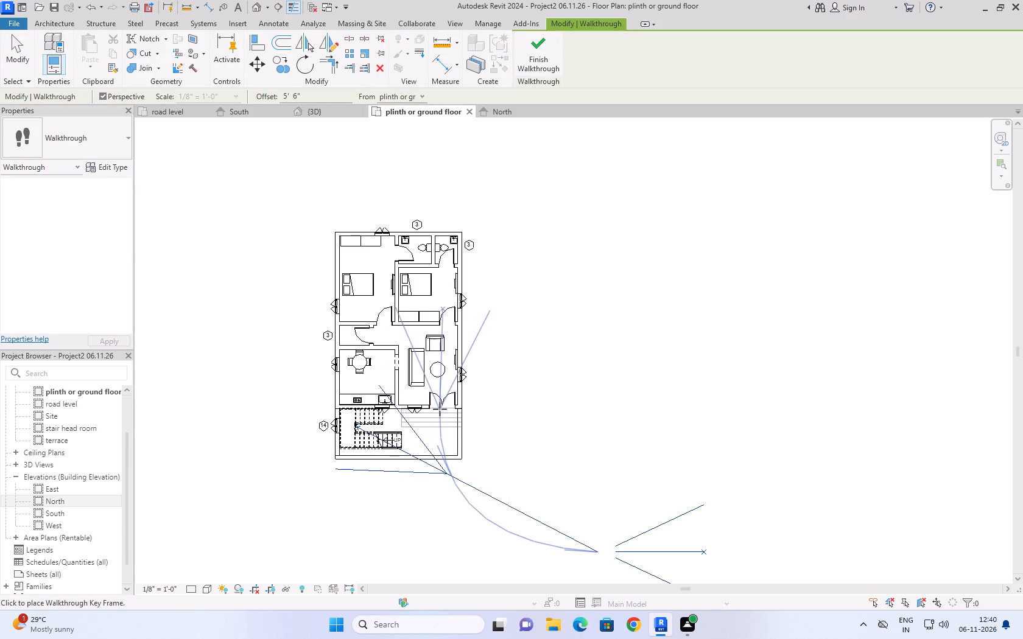
pyautogui.click(440, 393)
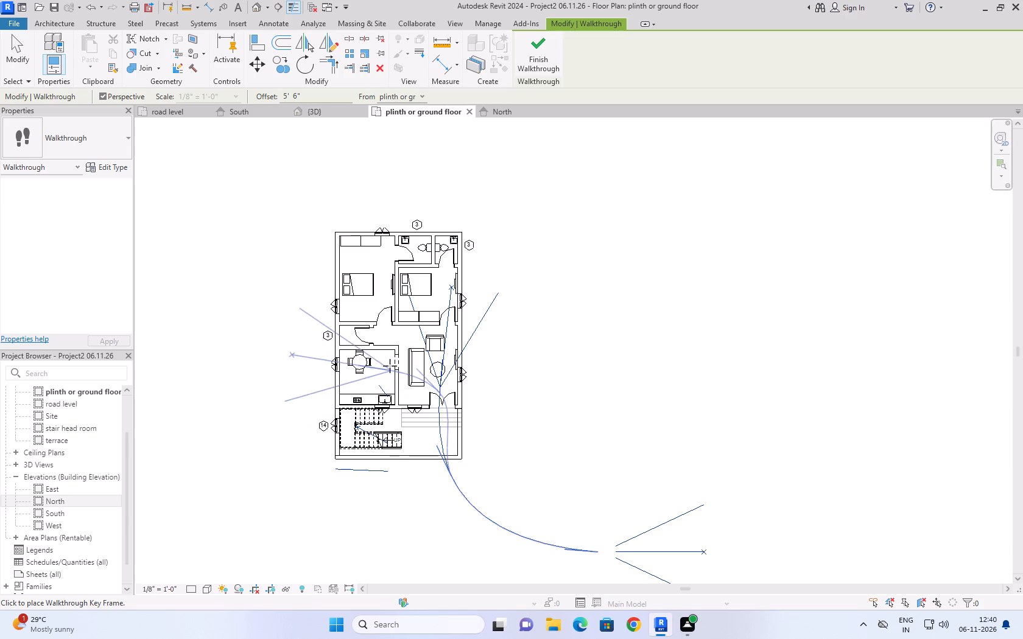
pyautogui.click(387, 358)
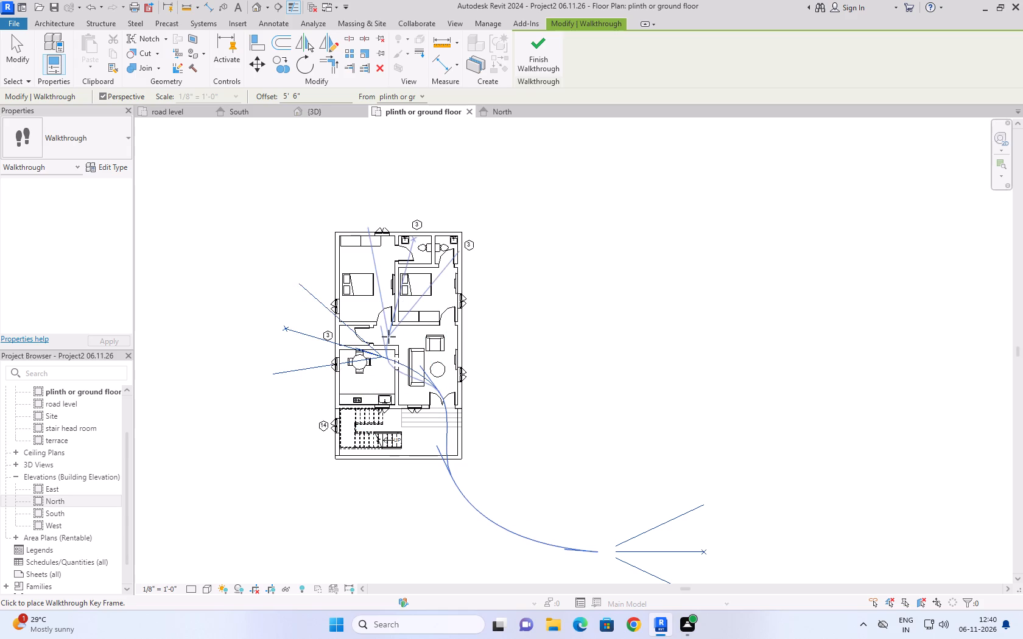
pyautogui.click(383, 303)
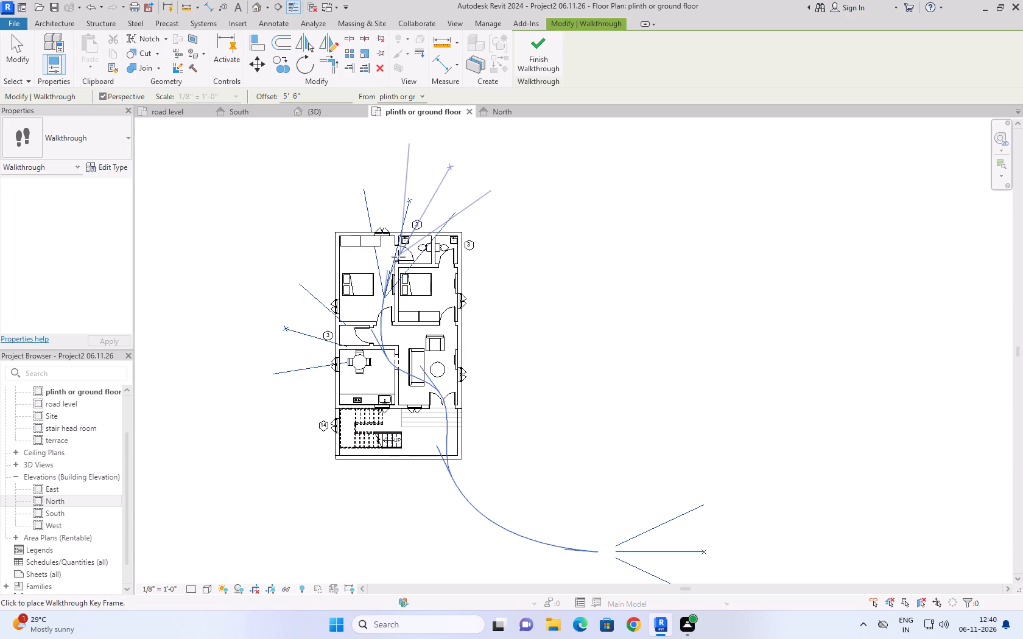
pyautogui.click(398, 257)
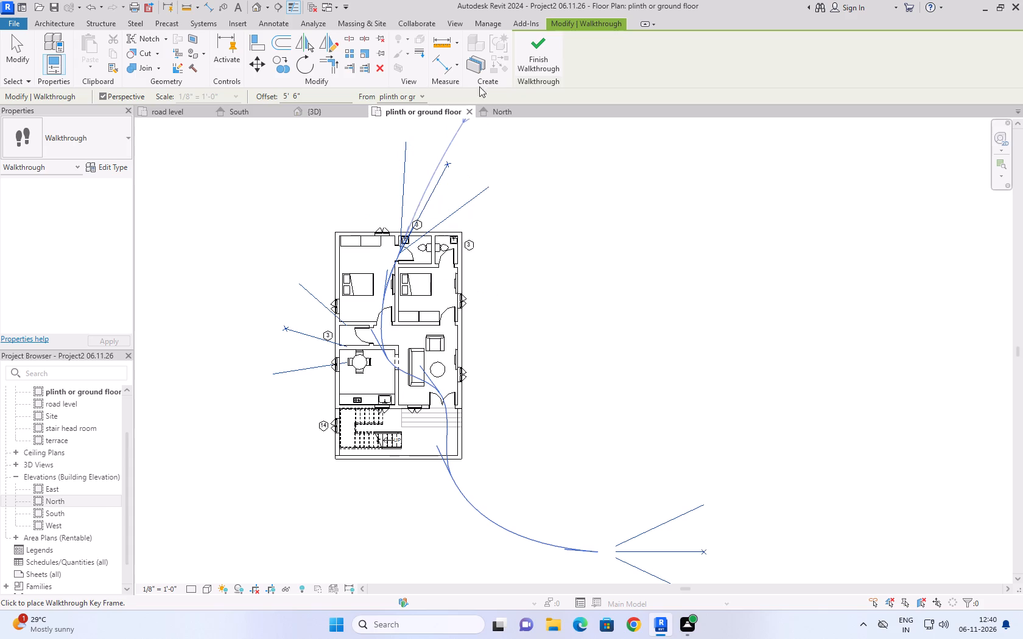
pyautogui.click(532, 44)
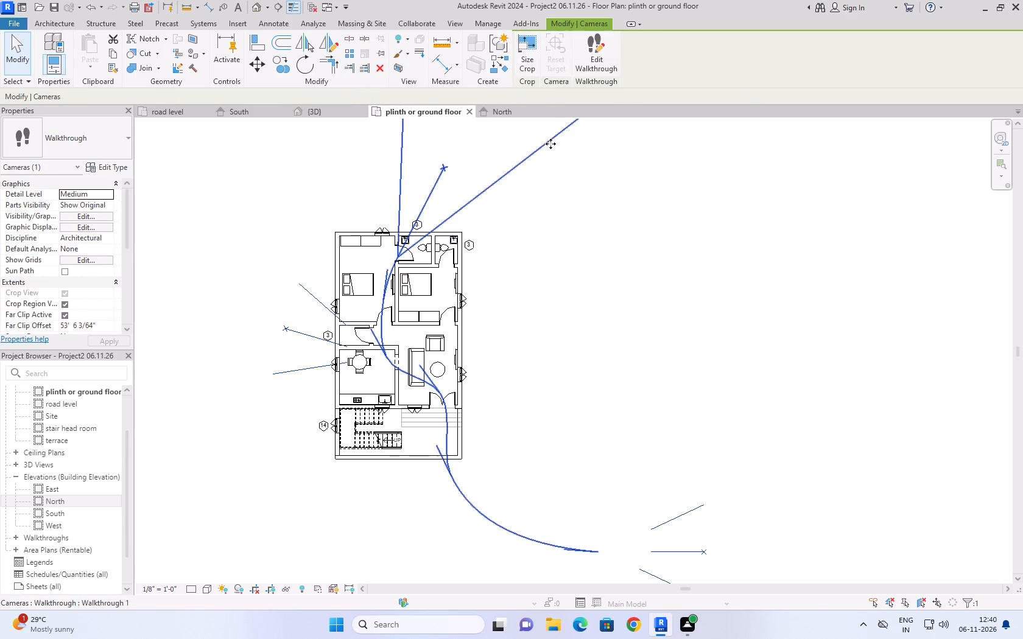
# Open the walkthrough for editing and compare its camera view at frame 300 with its path in the floor plan.
pyautogui.click(589, 61)
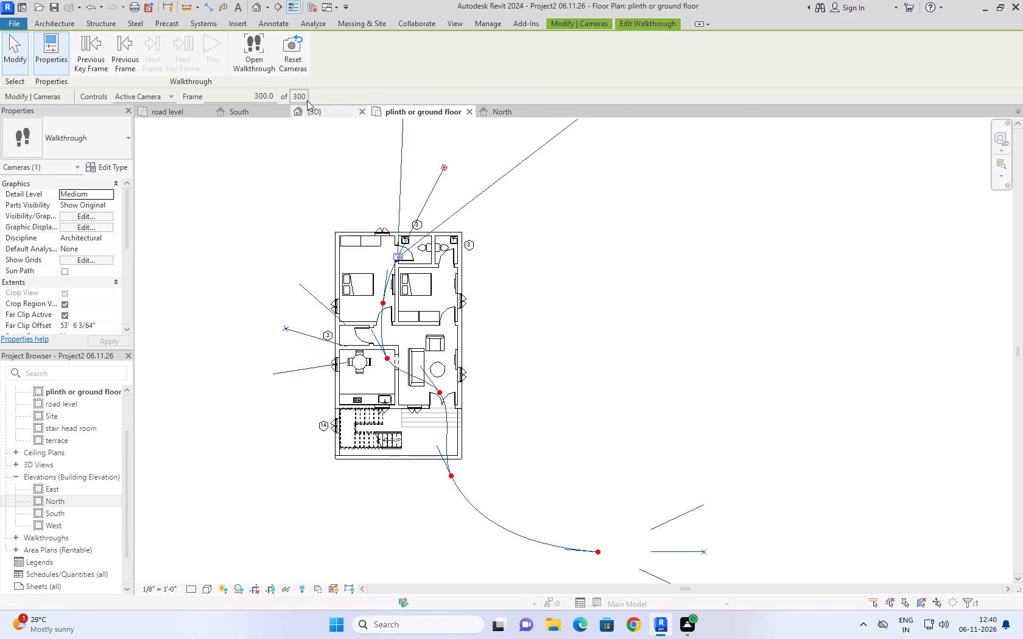
pyautogui.click(245, 58)
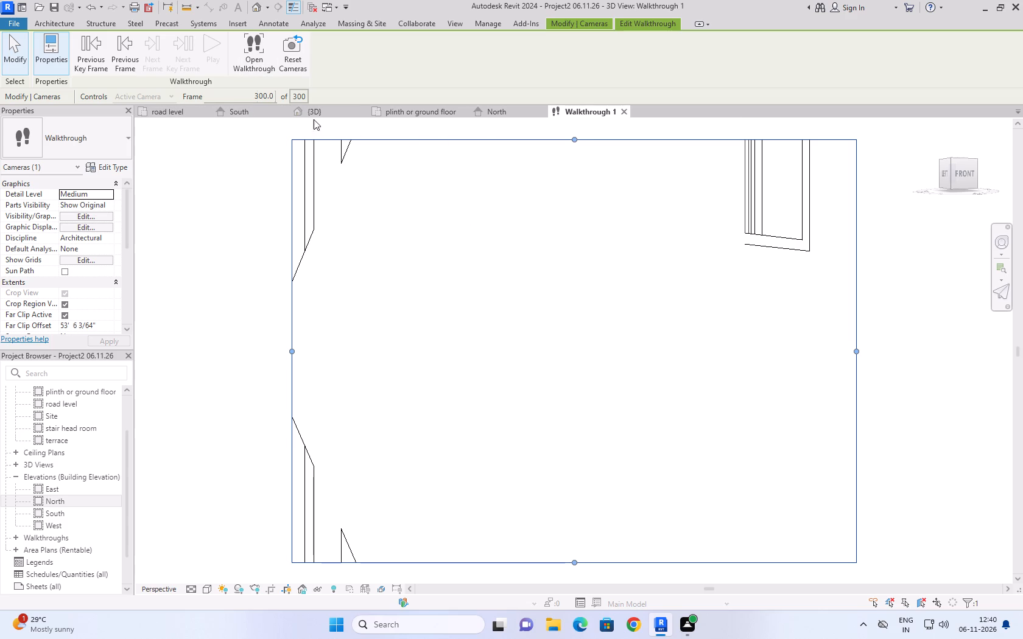
pyautogui.click(407, 103)
pyautogui.click(408, 108)
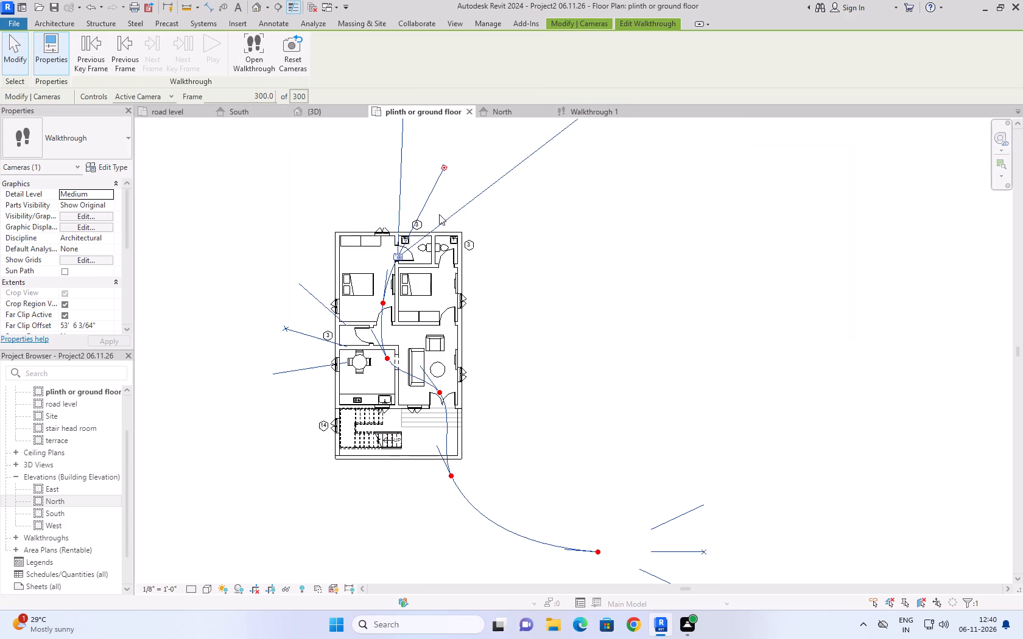
pyautogui.click(588, 108)
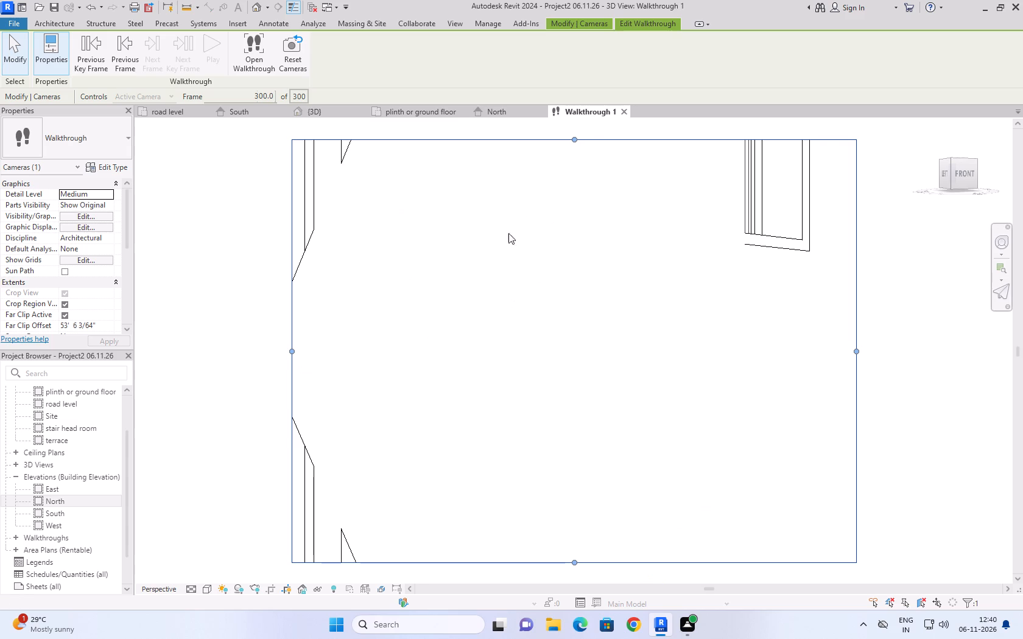
# In the North elevation, move the walkthrough camera back along its path to about frame 219.
pyautogui.click(509, 110)
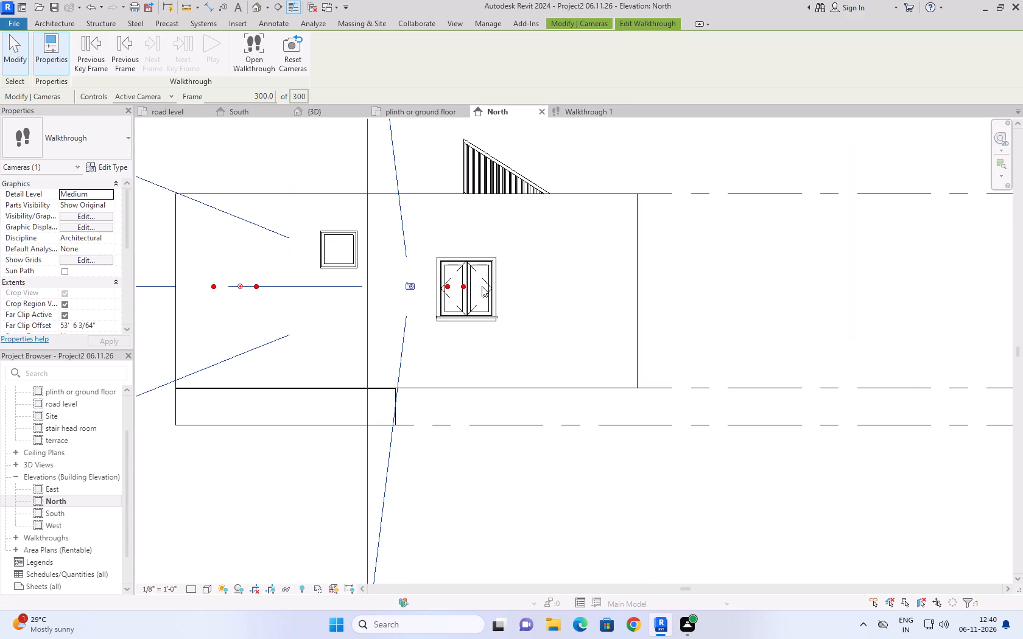
pyautogui.moveTo(408, 286); pyautogui.dragTo(412, 308)
pyautogui.scroll(-3, 513, 270)
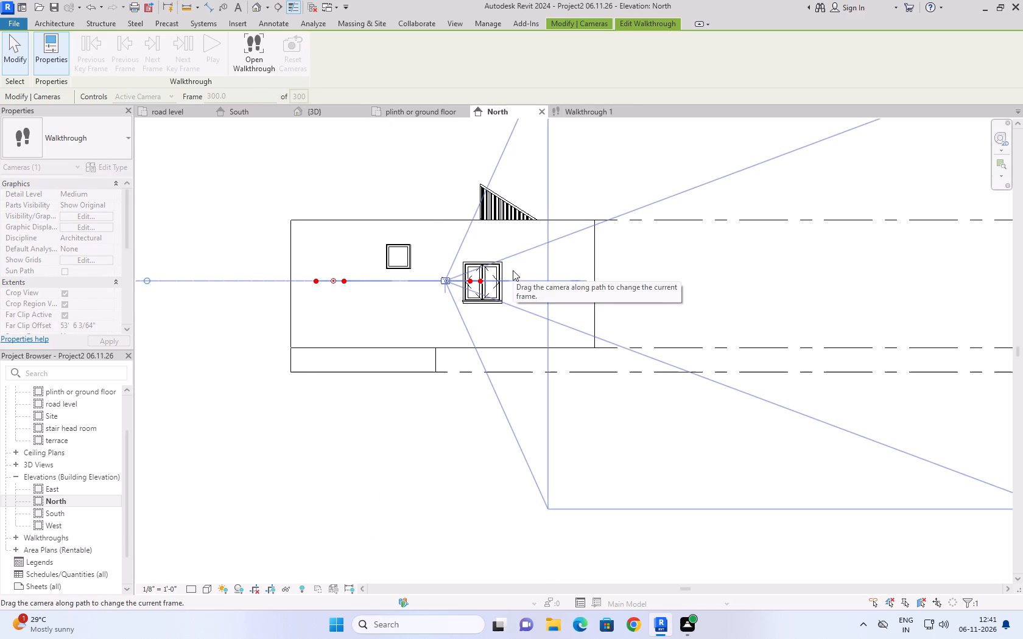
pyautogui.click(448, 281)
pyautogui.click(447, 279)
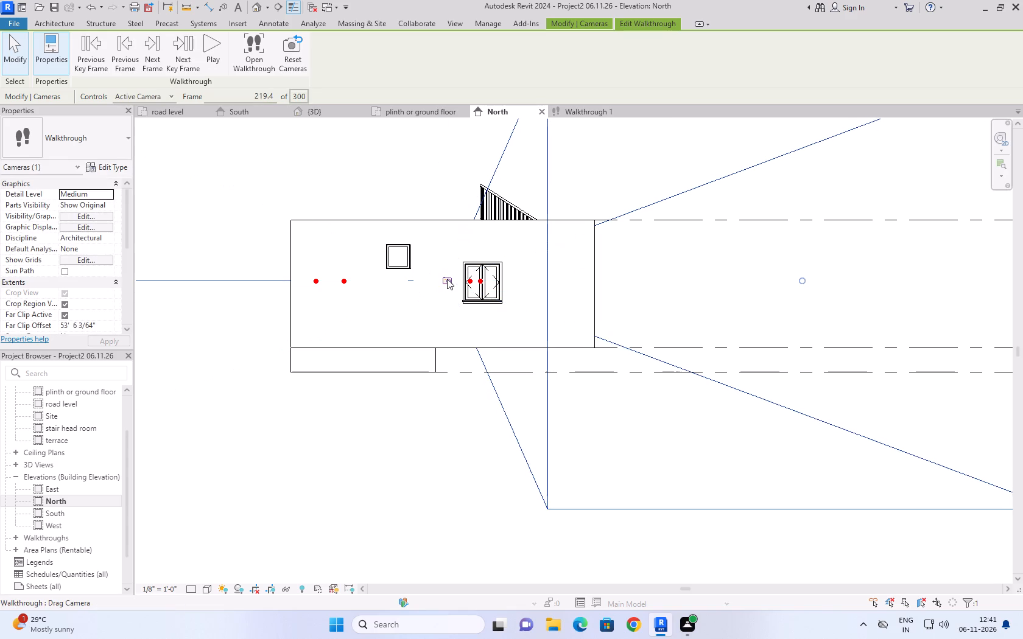
pyautogui.scroll(-3, 675, 285)
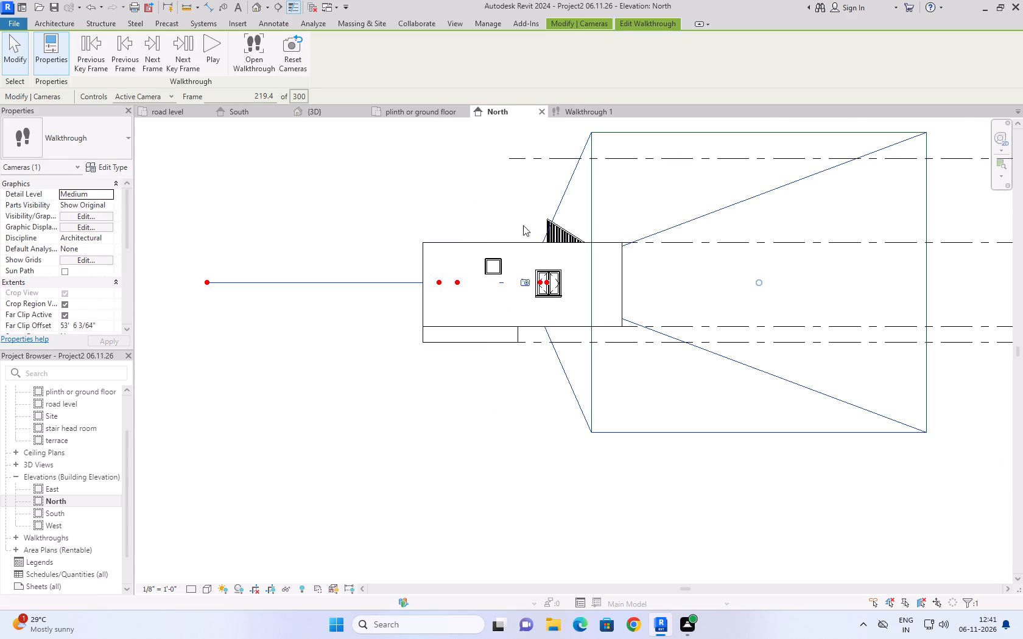
# In the plinth or ground floor plan, move the walkthrough camera to frame 1 and aim it at the house front, checking its camera view.
pyautogui.click(439, 113)
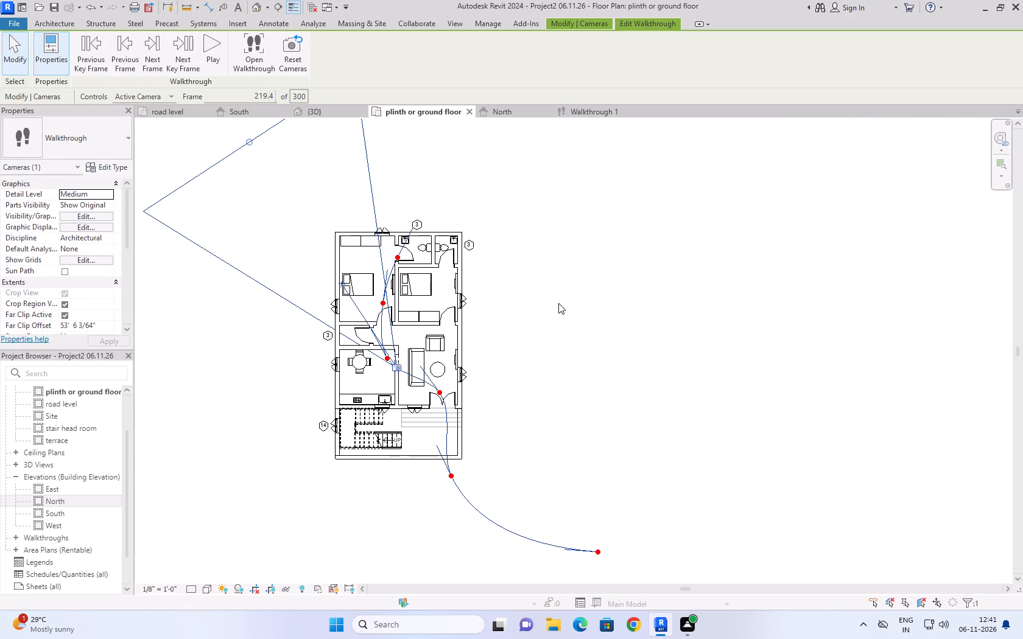
pyautogui.scroll(-2, 564, 299)
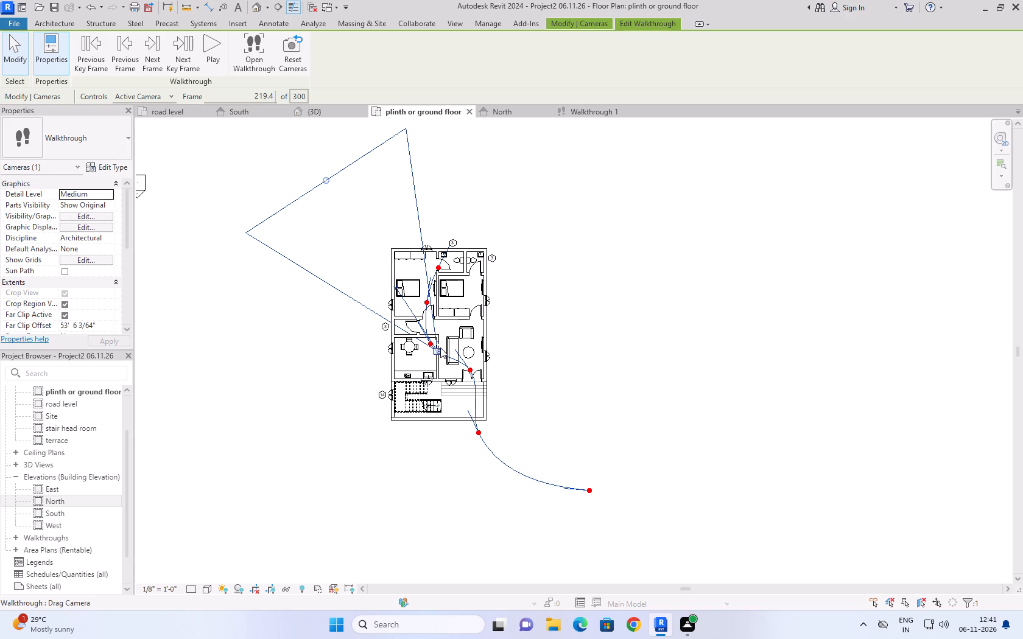
pyautogui.moveTo(440, 352); pyautogui.dragTo(588, 489)
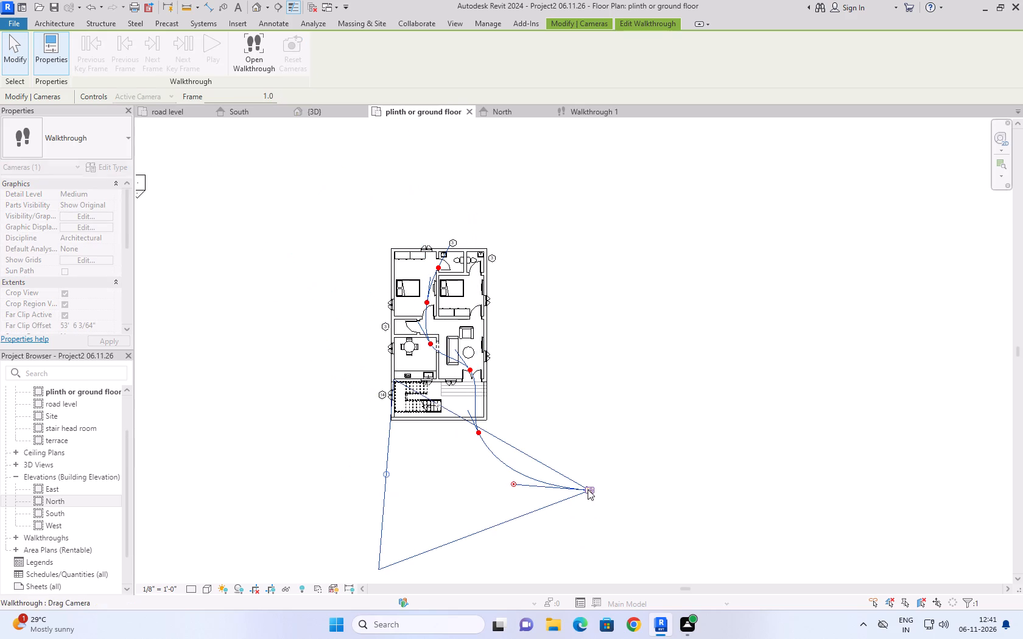
pyautogui.moveTo(512, 482); pyautogui.dragTo(516, 445)
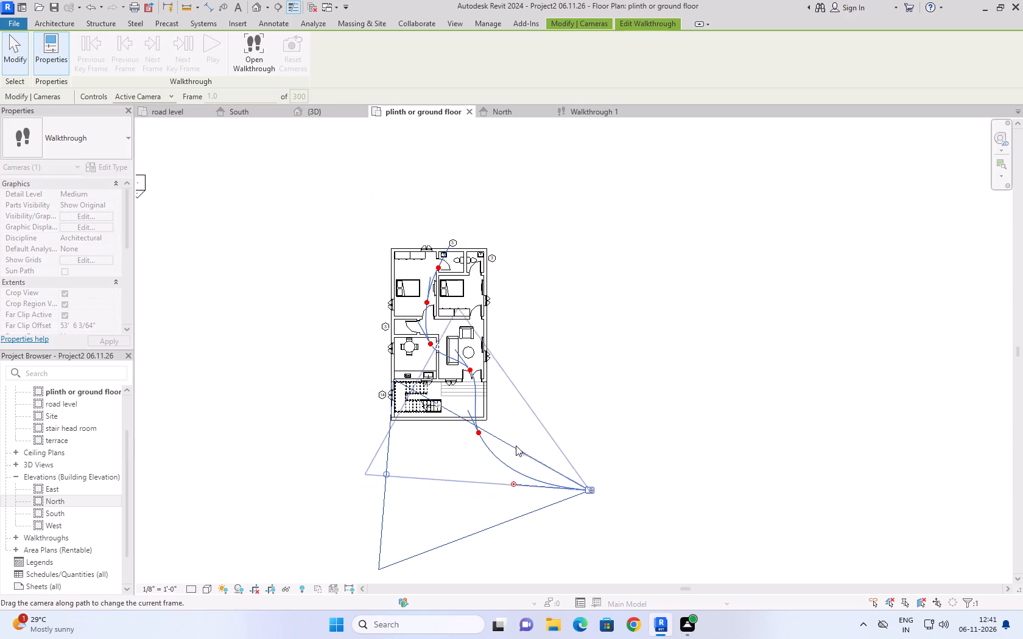
pyautogui.moveTo(516, 445); pyautogui.dragTo(525, 435)
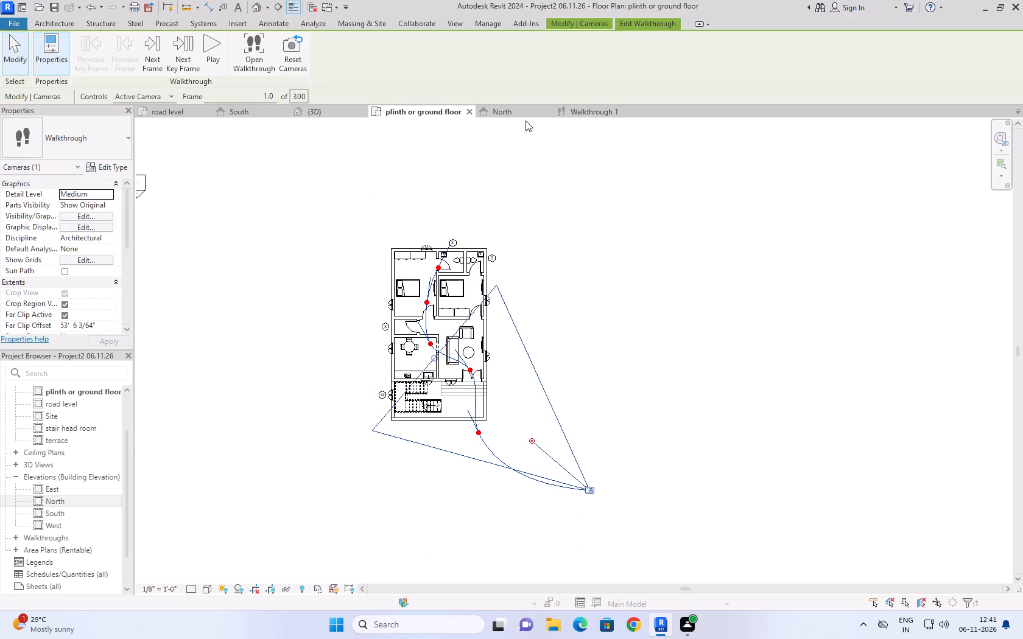
pyautogui.click(588, 108)
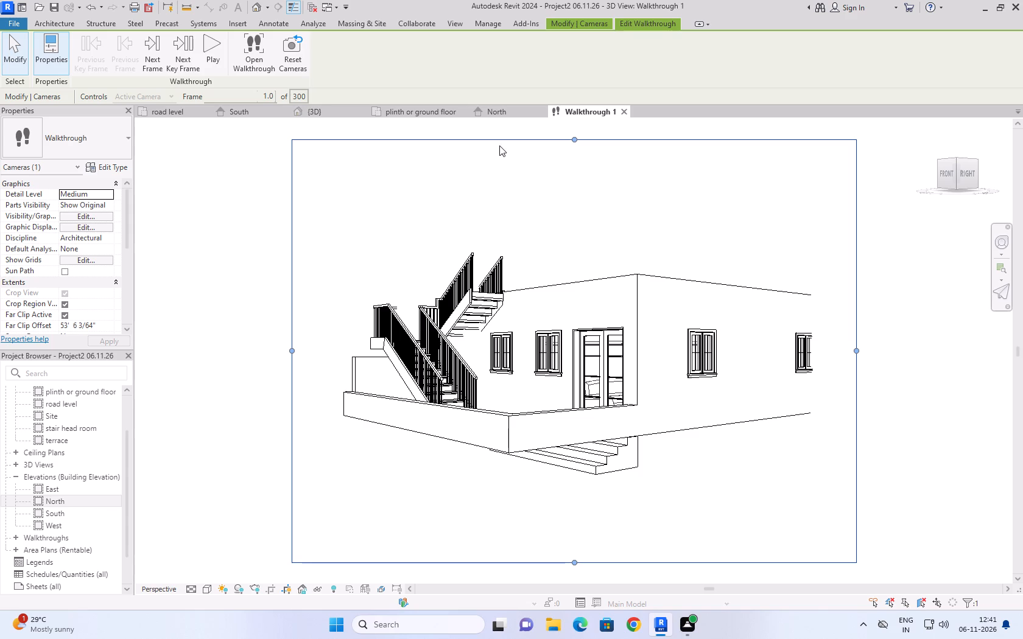
# Close the North elevation view and return to the plinth or ground floor plan, keeping the walkthrough in edit mode.
pyautogui.click(522, 108)
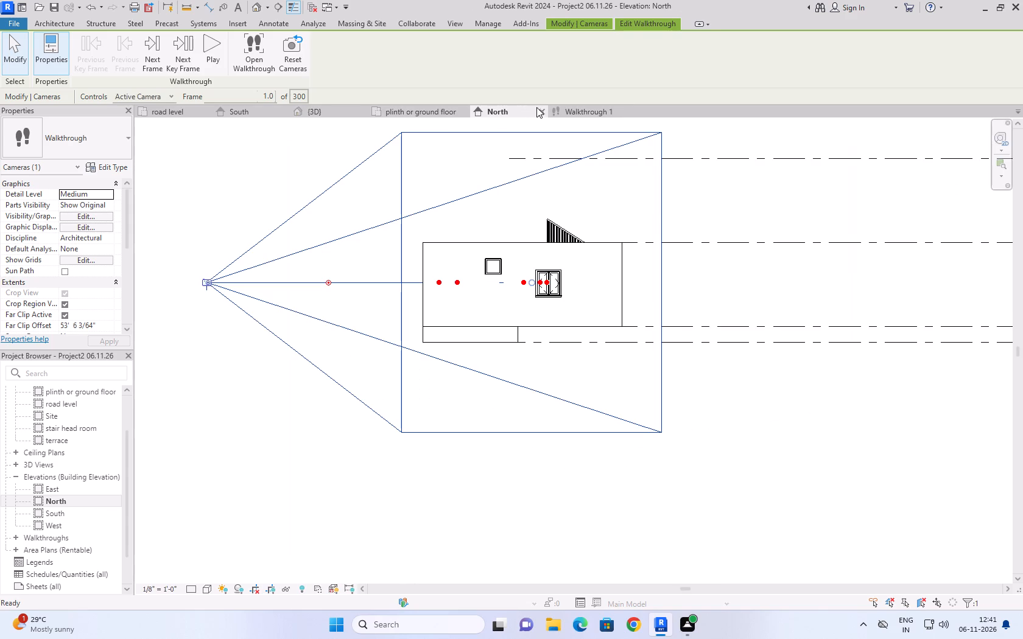
pyautogui.click(542, 110)
pyautogui.click(424, 115)
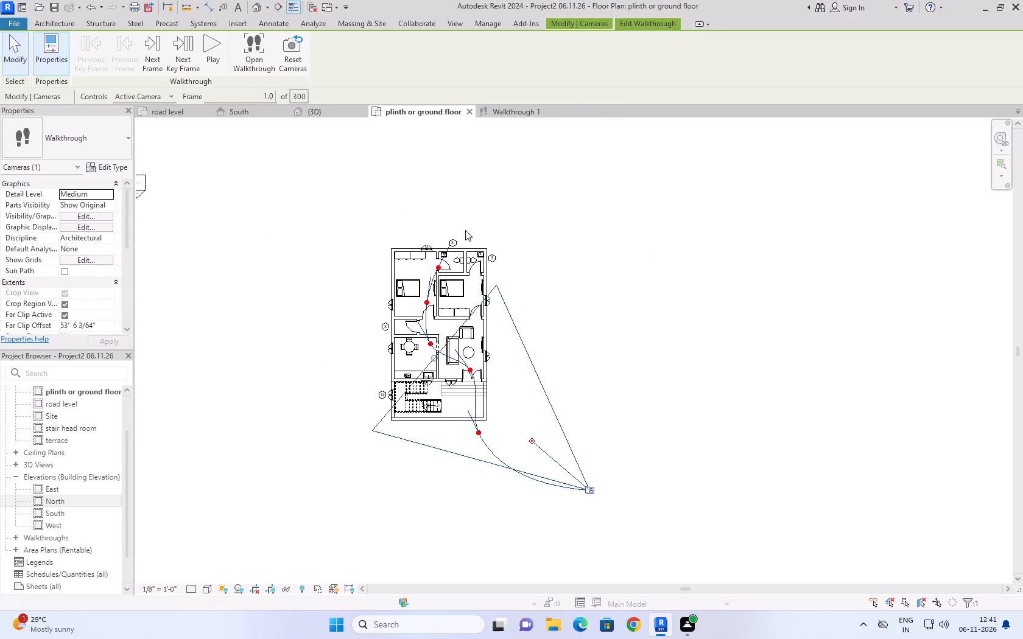
pyautogui.click(664, 345)
pyautogui.click(601, 254)
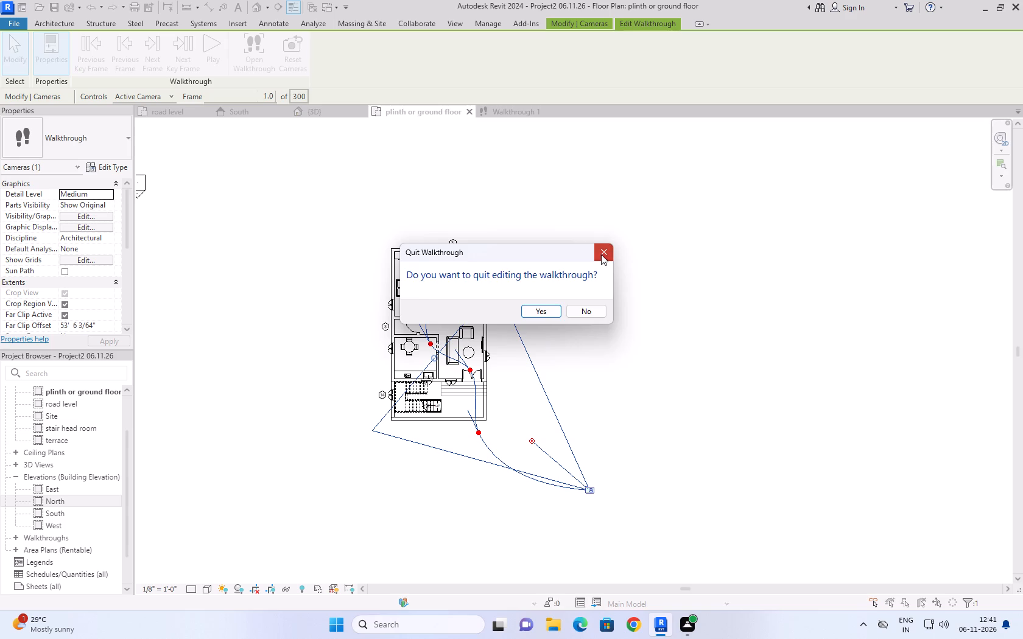
# Move the walkthrough camera to the second key frame outside the front boundary and aim it at the living room sofa.
pyautogui.moveTo(588, 489); pyautogui.dragTo(494, 438)
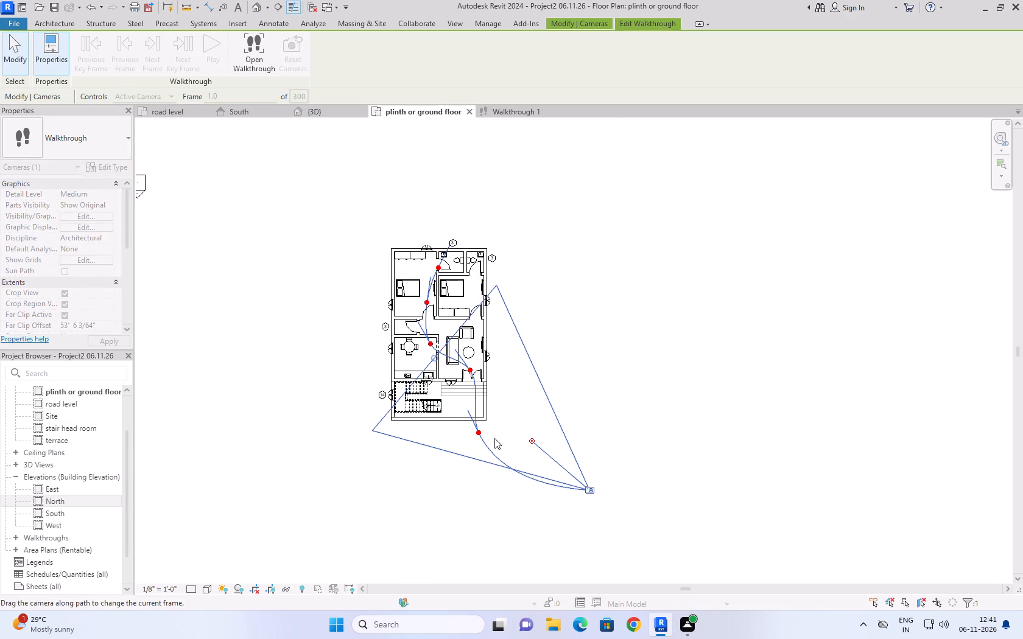
pyautogui.moveTo(494, 438); pyautogui.dragTo(482, 430)
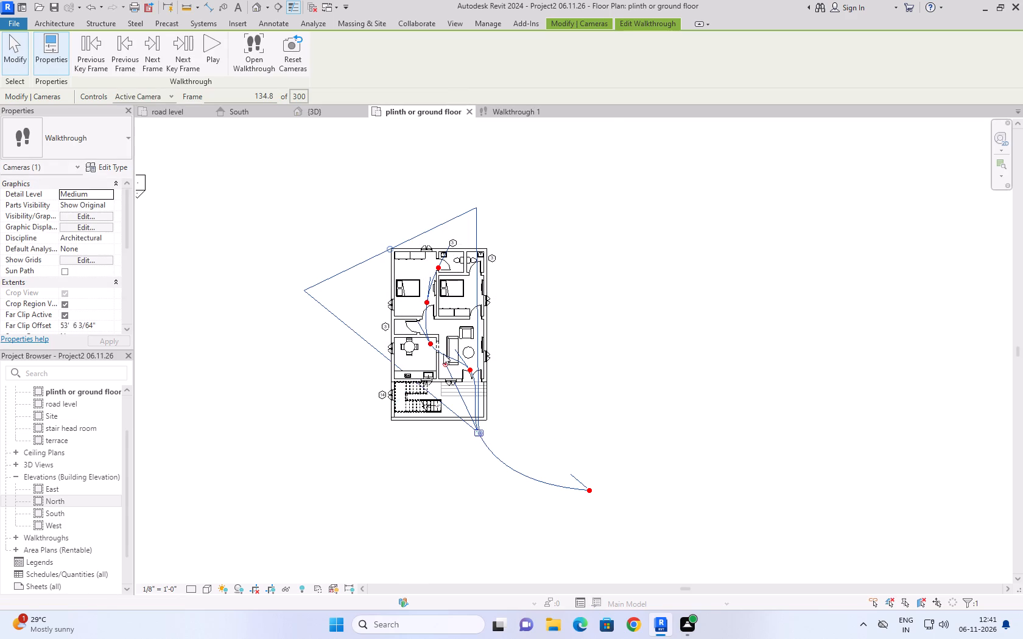
pyautogui.moveTo(445, 362); pyautogui.dragTo(451, 363)
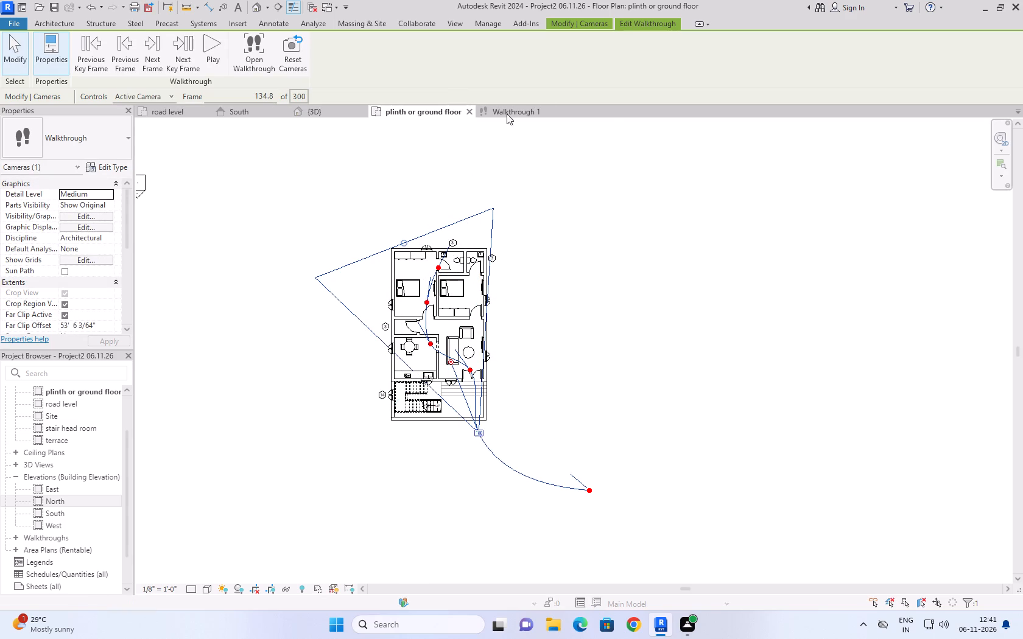
pyautogui.click(511, 105)
pyautogui.click(600, 431)
pyautogui.click(604, 257)
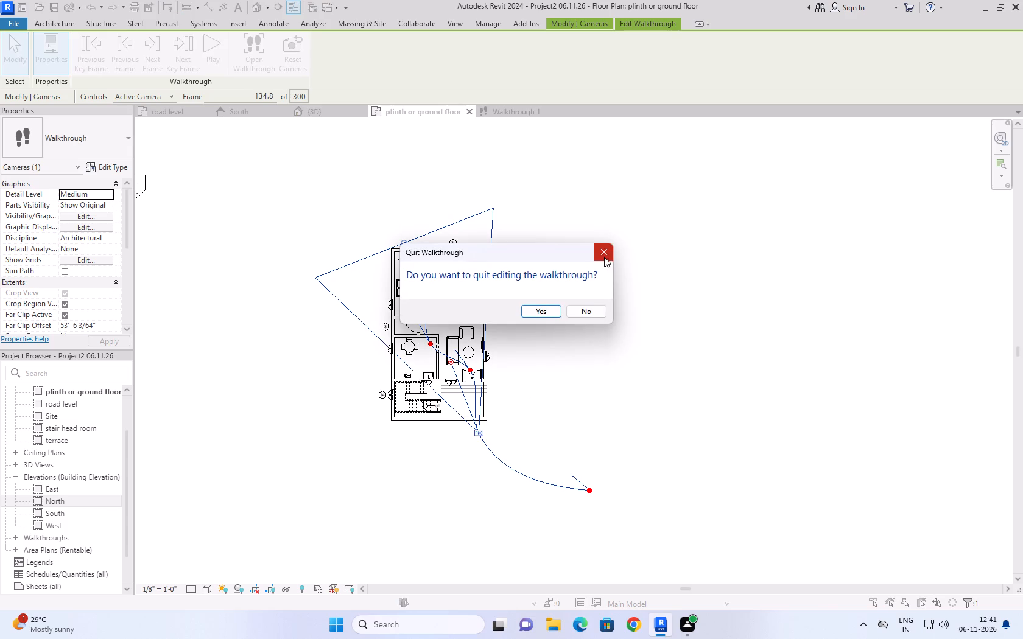
# Move the walkthrough camera to the third key frame at the entrance door and aim it through the living room.
pyautogui.moveTo(479, 431); pyautogui.dragTo(479, 428)
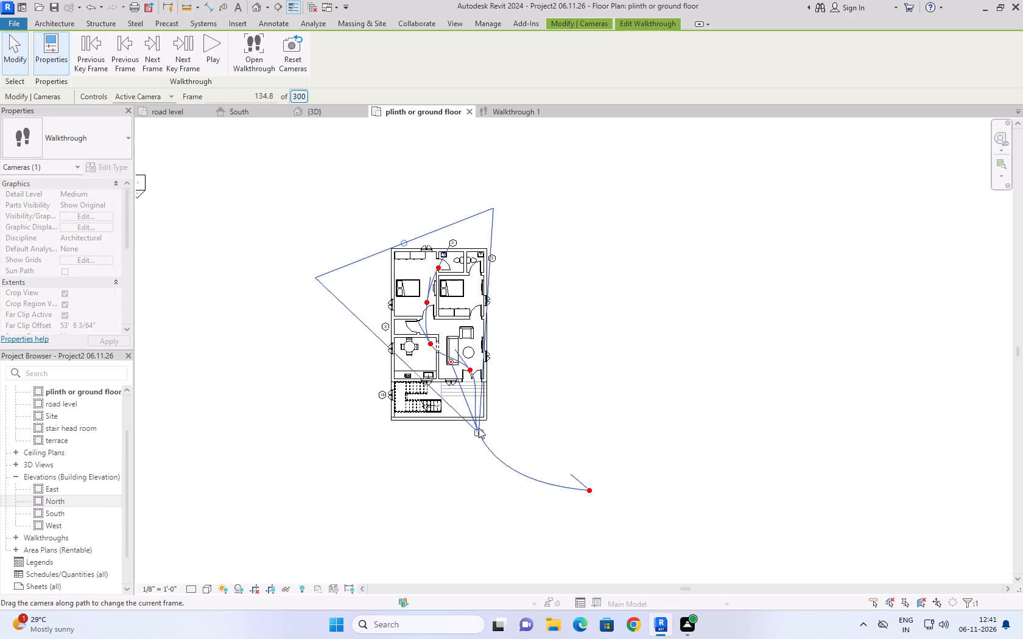
pyautogui.moveTo(479, 428); pyautogui.dragTo(469, 372)
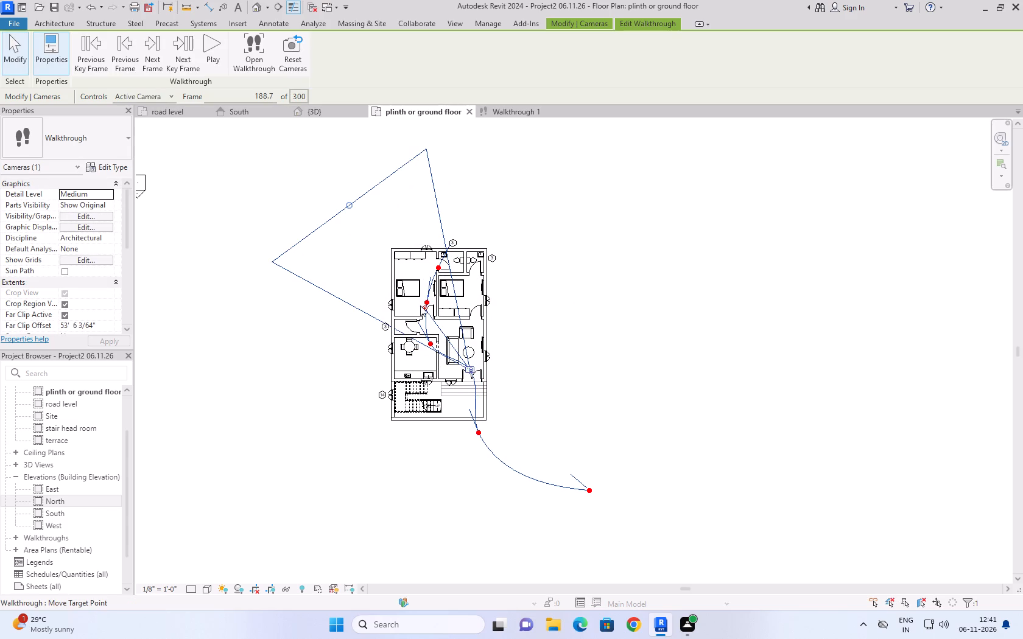
pyautogui.moveTo(423, 309); pyautogui.dragTo(452, 318)
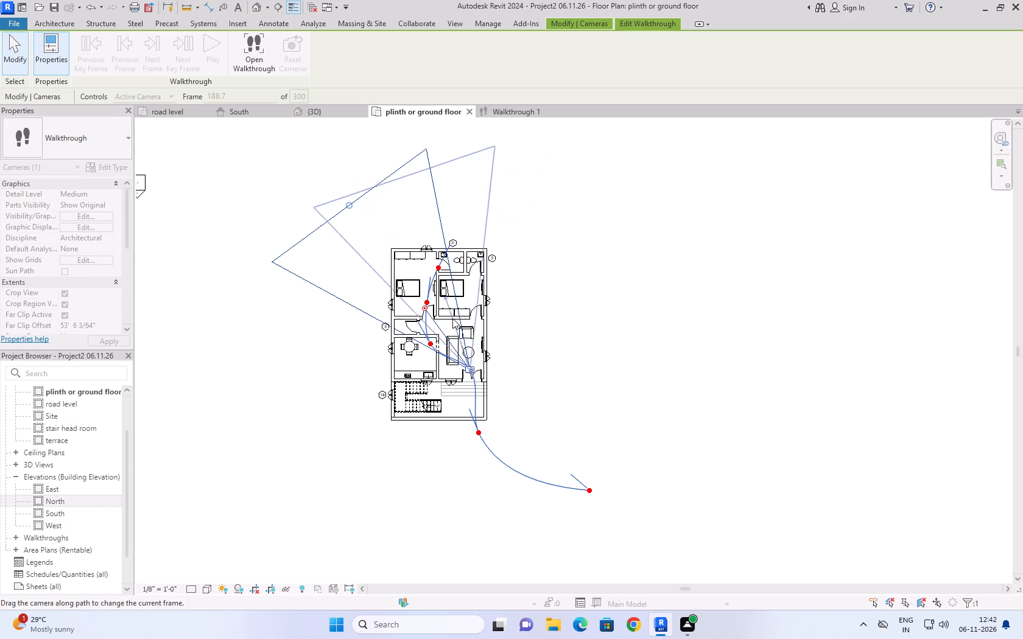
pyautogui.moveTo(452, 318); pyautogui.dragTo(449, 322)
# In the walkthrough's camera view, tilt the entrance key frame downward and rotate it to show the living room floor, sofa and armchair.
pyautogui.click(328, 113)
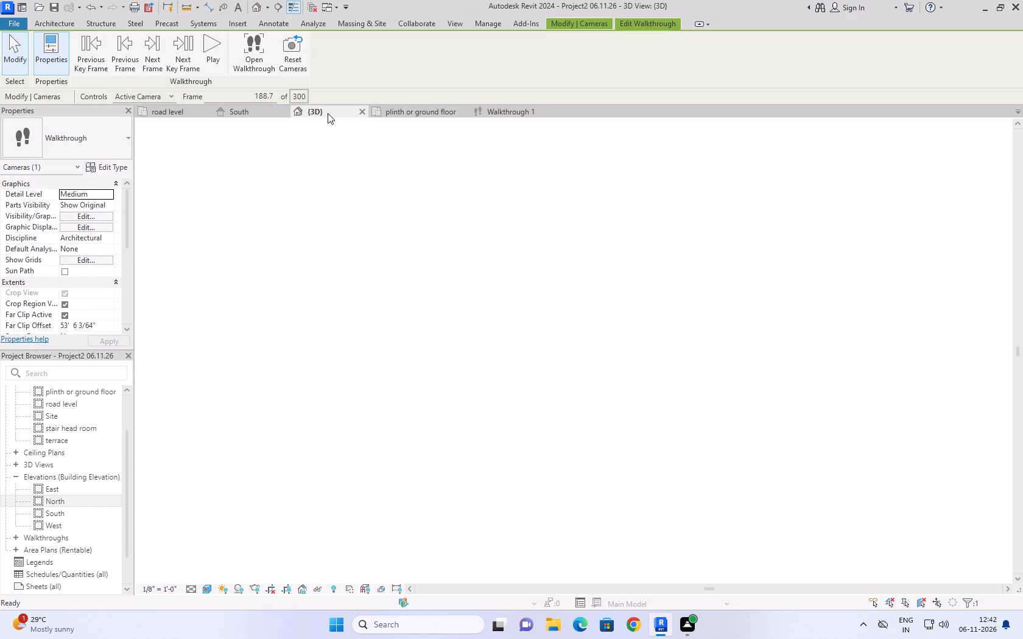
pyautogui.click(519, 107)
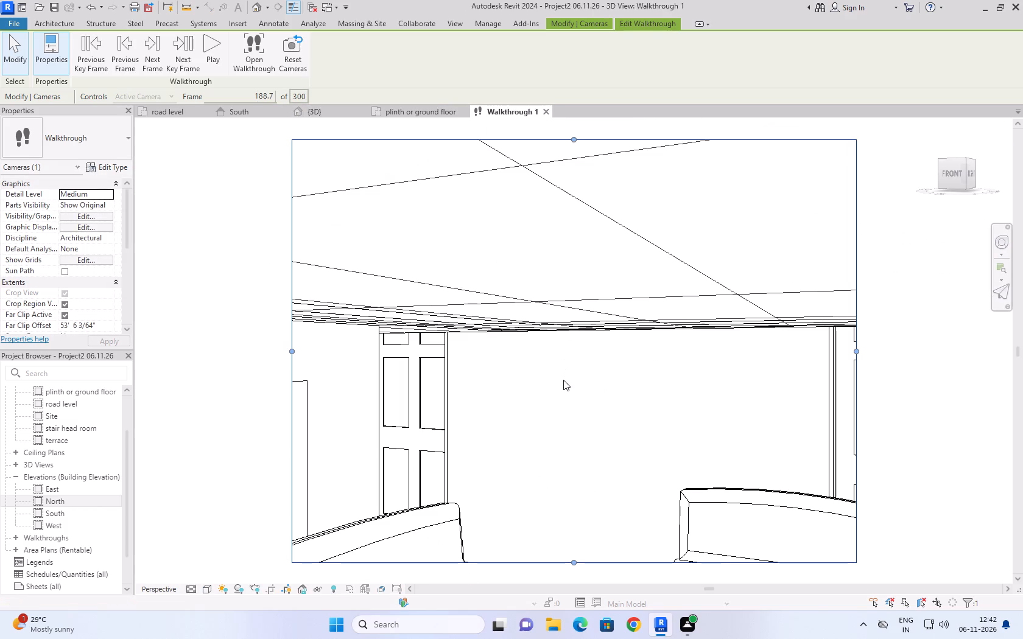
pyautogui.moveTo(563, 380); pyautogui.dragTo(542, 453, button='right')
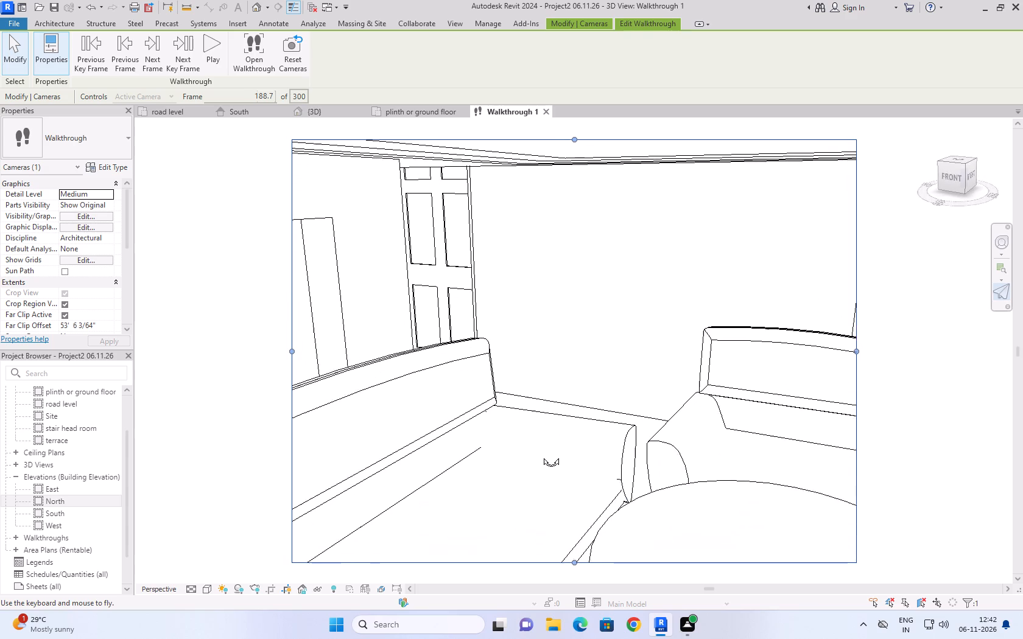
pyautogui.moveTo(542, 453); pyautogui.dragTo(542, 444, button='right')
pyautogui.scroll(-5, 537, 419)
pyautogui.keyDown('shift'); pyautogui.moveTo(532, 383); pyautogui.dragTo(536, 383, button='right'); pyautogui.keyUp('shift')
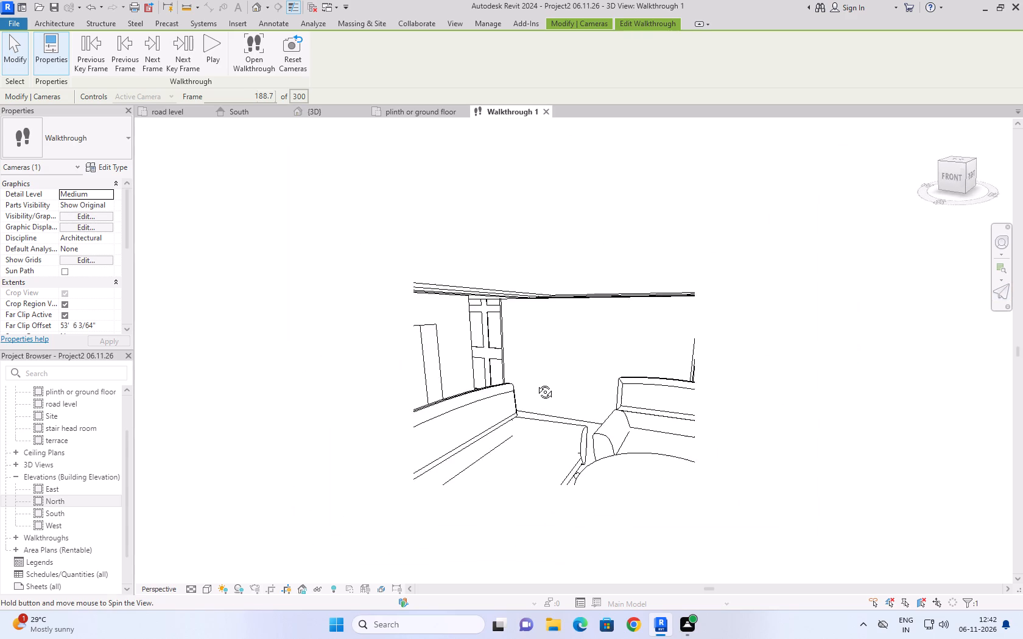
pyautogui.keyDown('shift'); pyautogui.moveTo(536, 383); pyautogui.dragTo(594, 338, button='right'); pyautogui.keyUp('shift')
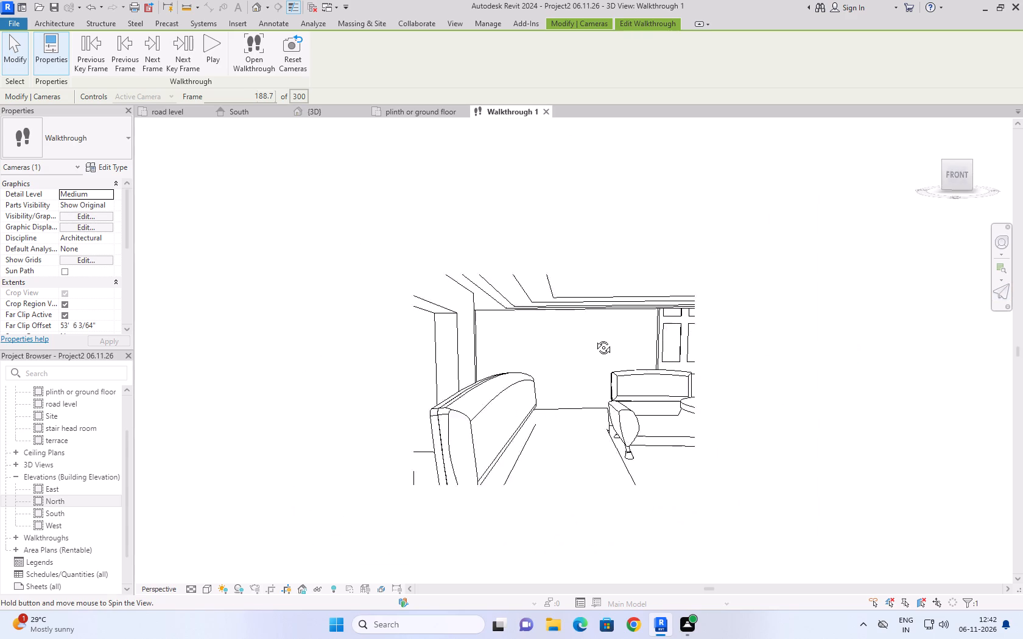
pyautogui.keyDown('shift'); pyautogui.moveTo(594, 338); pyautogui.dragTo(574, 380, button='right'); pyautogui.keyUp('shift')
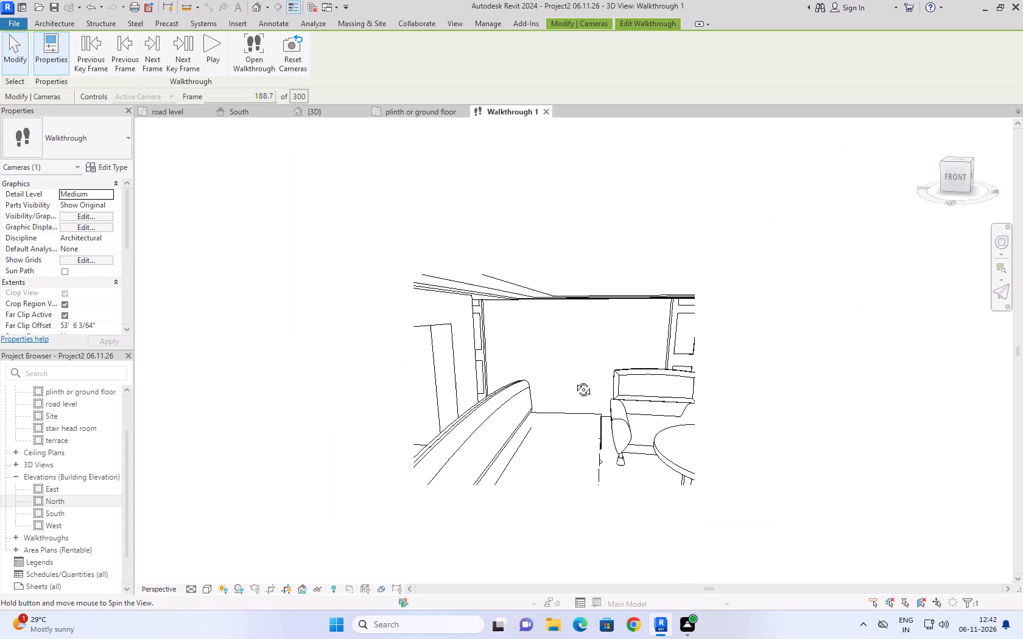
pyautogui.keyDown('shift'); pyautogui.moveTo(574, 380); pyautogui.dragTo(603, 387, button='right'); pyautogui.keyUp('shift')
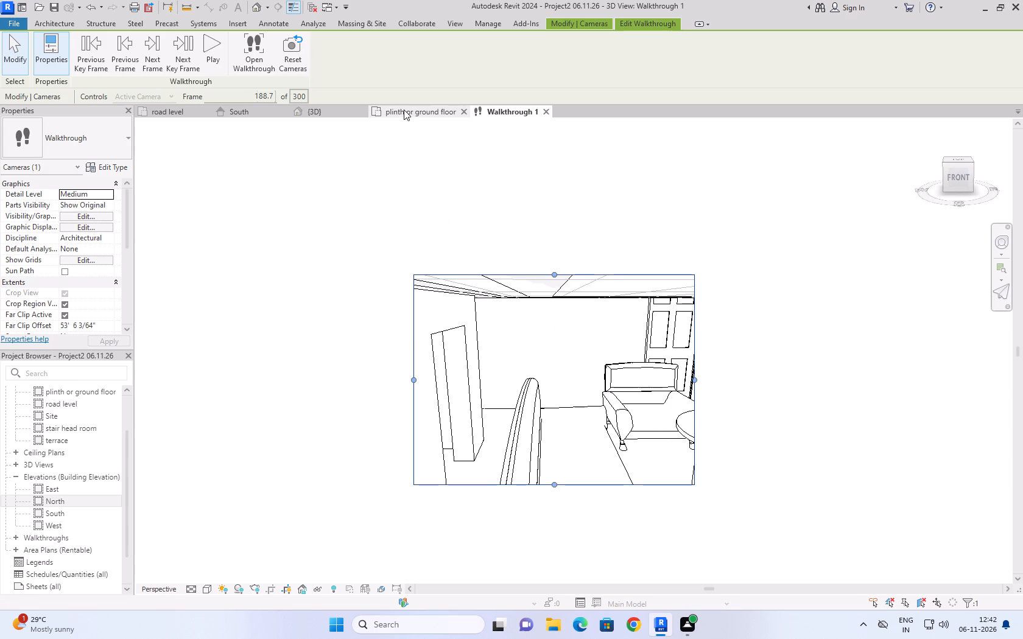
# In the floor plan, move the walkthrough camera to the fourth key frame in the dining room and aim it toward the kitchen counter.
pyautogui.click(404, 110)
pyautogui.moveTo(471, 368); pyautogui.dragTo(468, 358)
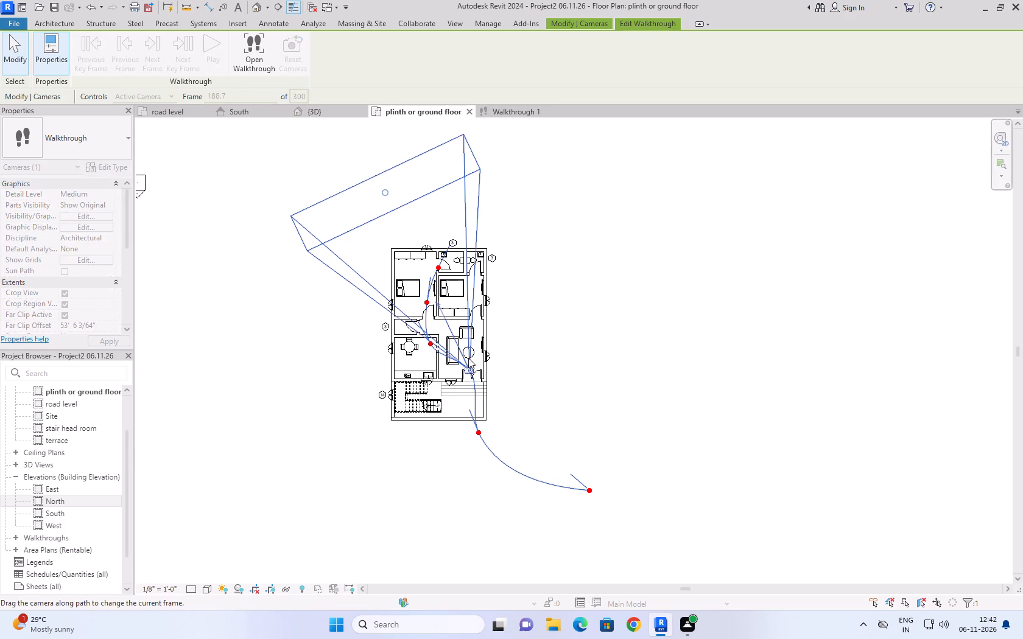
pyautogui.moveTo(468, 358); pyautogui.dragTo(449, 352)
pyautogui.moveTo(468, 369); pyautogui.dragTo(446, 362)
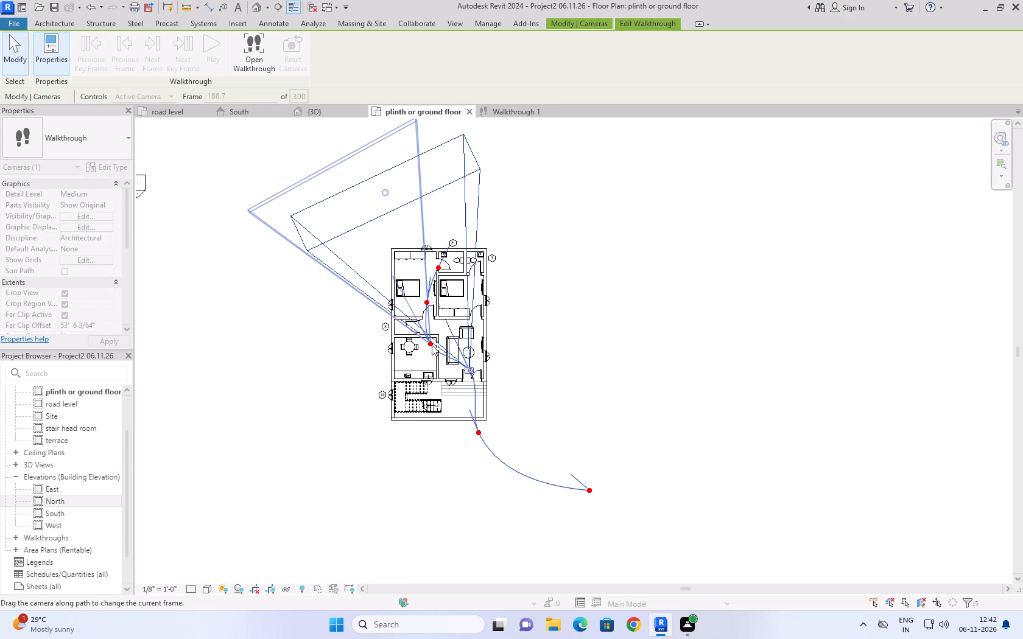
pyautogui.click(431, 341)
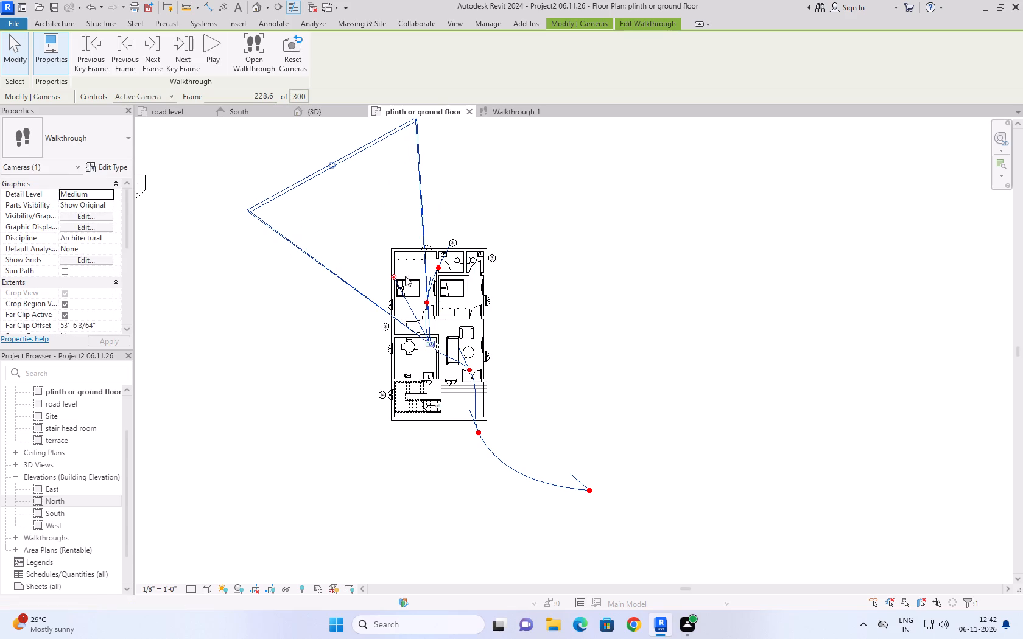
pyautogui.moveTo(394, 278); pyautogui.dragTo(406, 397)
pyautogui.click(406, 397)
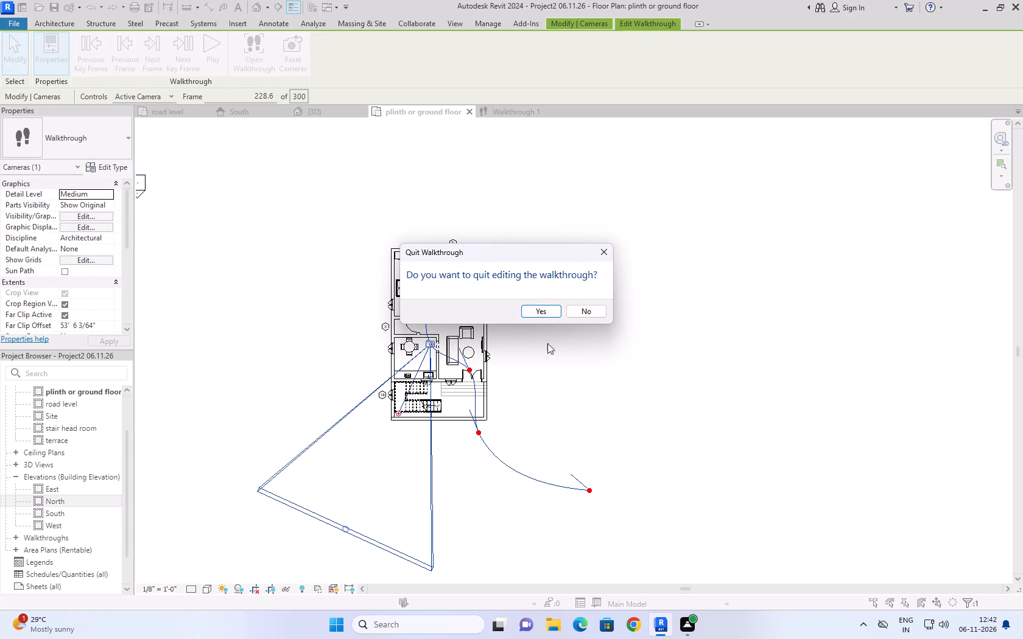
pyautogui.click(598, 248)
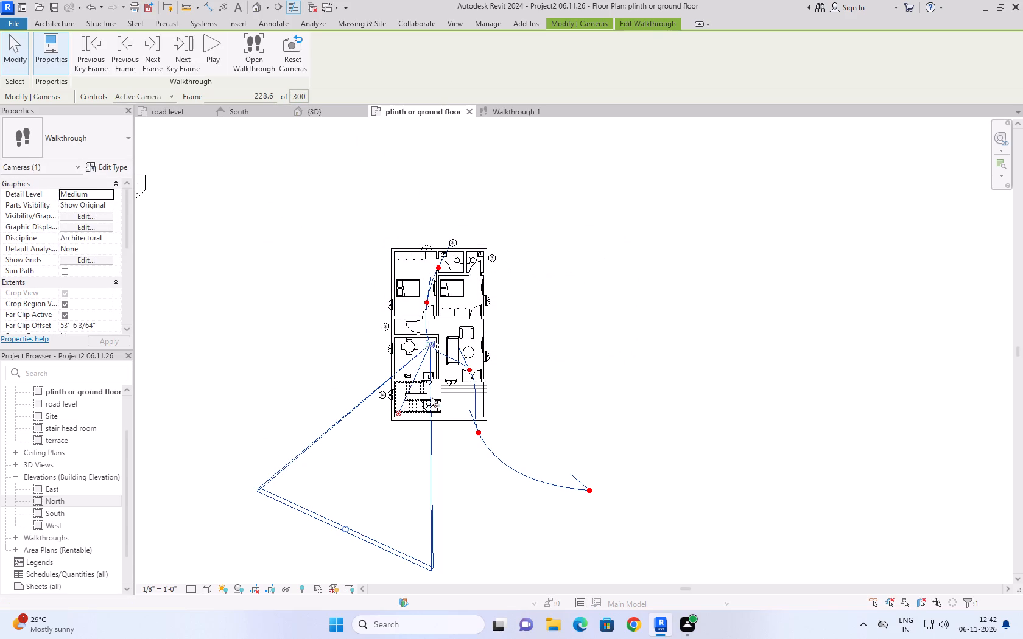
# In the walkthrough's camera view, tilt and turn the dining room key frame down toward the kitchen sink and hob.
pyautogui.click(502, 108)
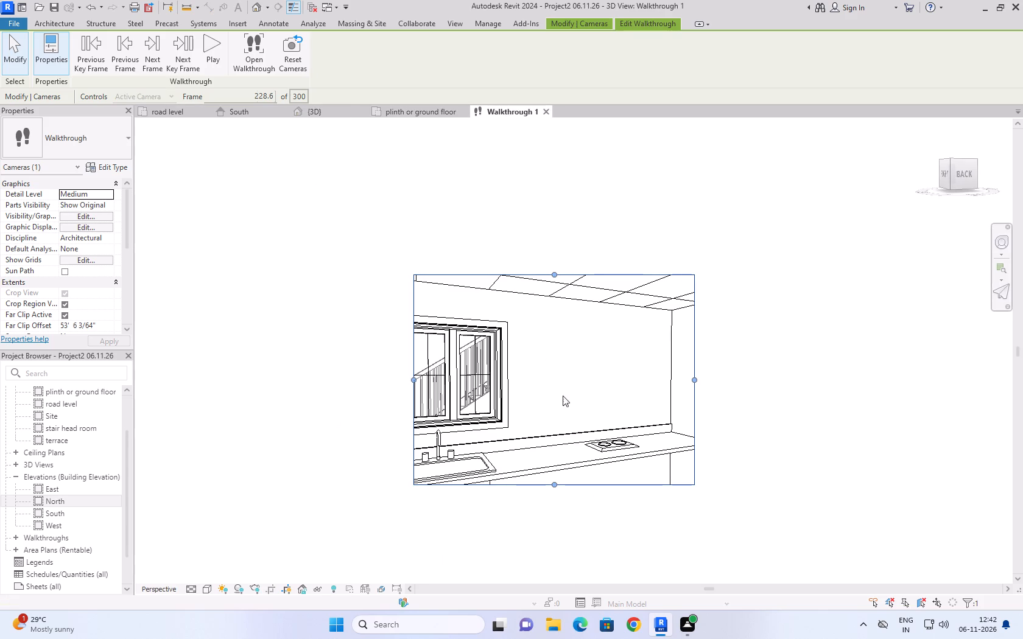
pyautogui.keyDown('shift'); pyautogui.moveTo(591, 353); pyautogui.dragTo(574, 424, button='right'); pyautogui.keyUp('shift')
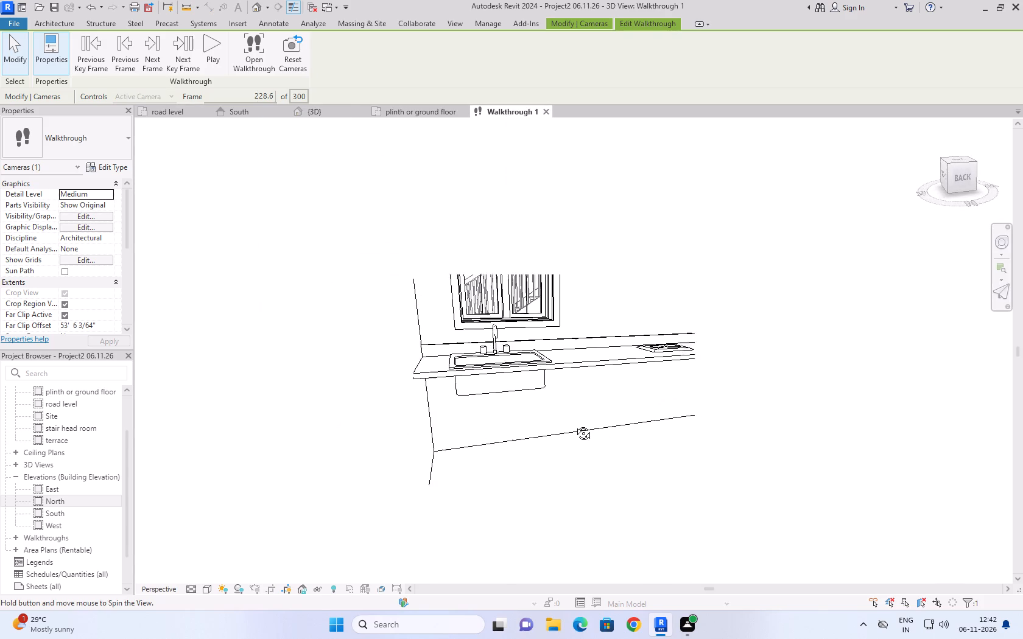
pyautogui.keyDown('shift'); pyautogui.moveTo(574, 424); pyautogui.dragTo(580, 408, button='right'); pyautogui.keyUp('shift')
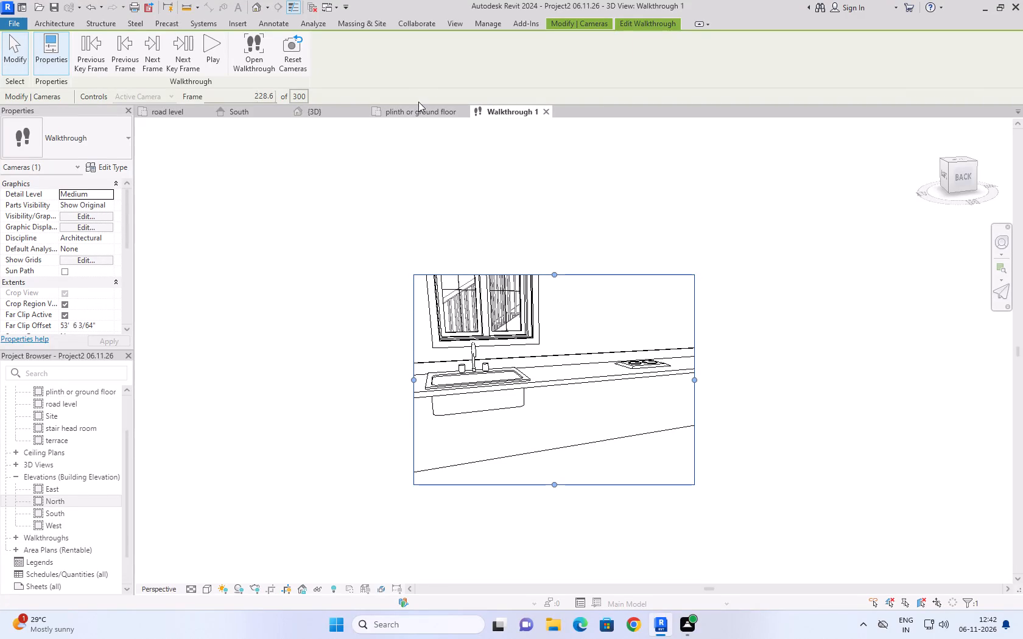
# In the ground floor plan, move the walkthrough camera to the fifth key frame in the bedroom and aim it toward the wardrobes.
pyautogui.click(422, 108)
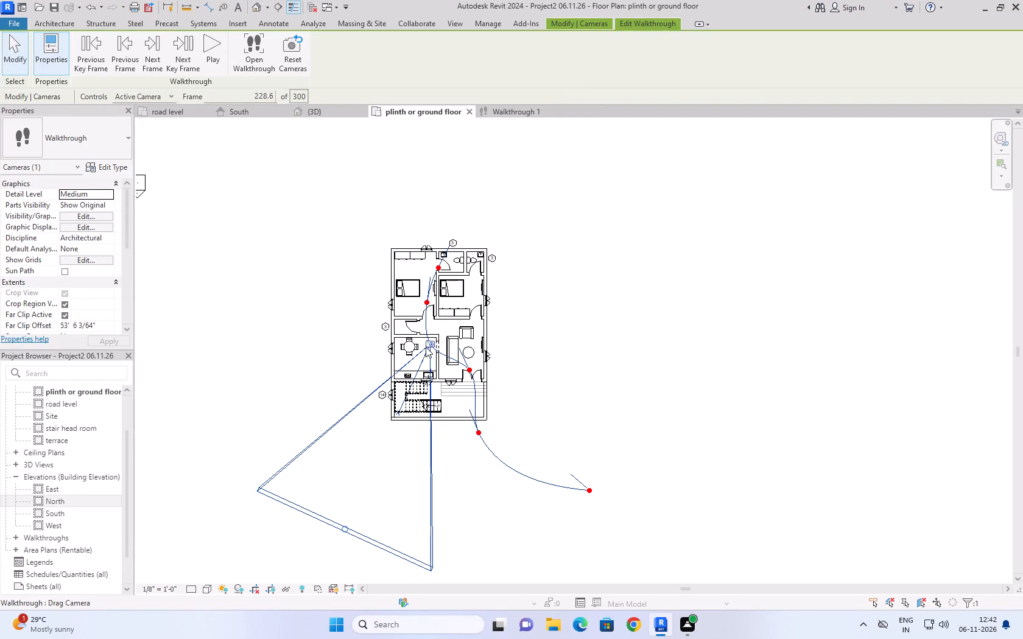
pyautogui.moveTo(430, 342); pyautogui.dragTo(427, 307)
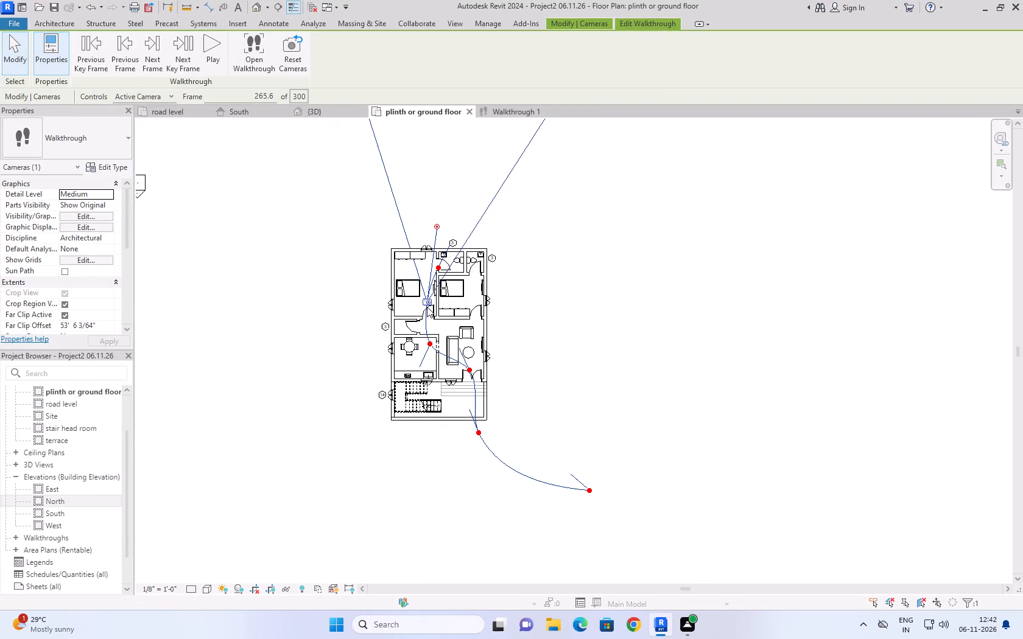
pyautogui.moveTo(436, 226); pyautogui.dragTo(417, 246)
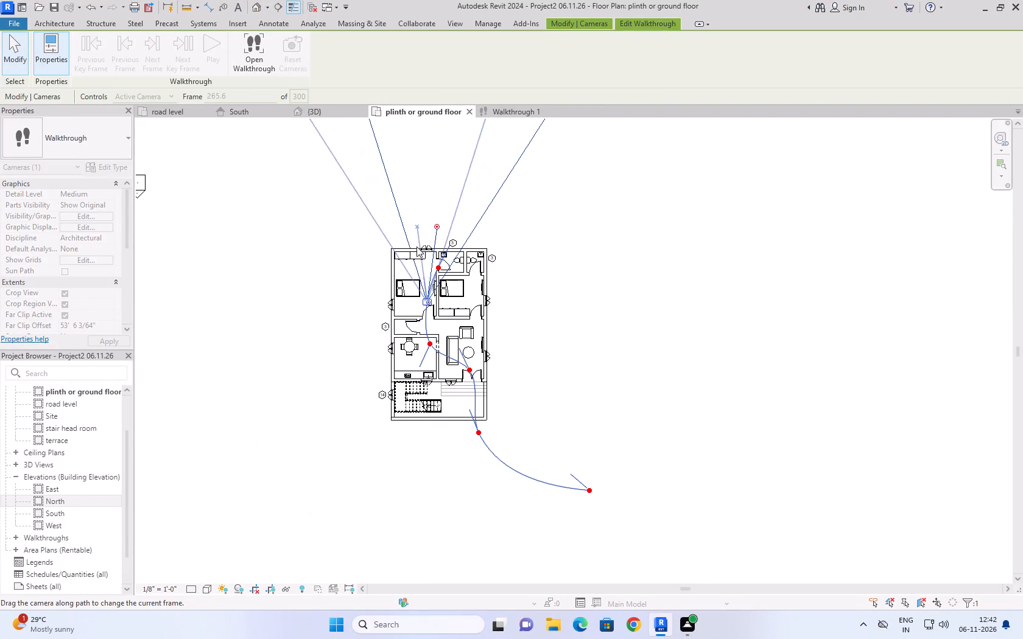
pyautogui.moveTo(417, 246); pyautogui.dragTo(411, 250)
# In the walkthrough's camera view, tilt the bedroom key frame down so the wardrobes show down to the floor.
pyautogui.click(495, 108)
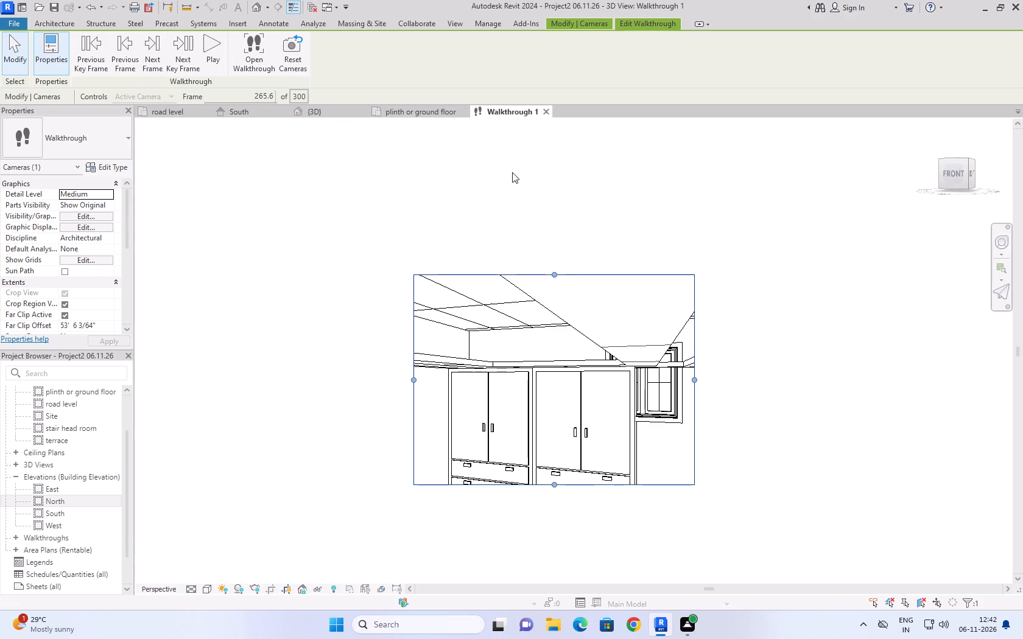
pyautogui.keyDown('shift'); pyautogui.moveTo(559, 354); pyautogui.dragTo(560, 375, button='right'); pyautogui.keyUp('shift')
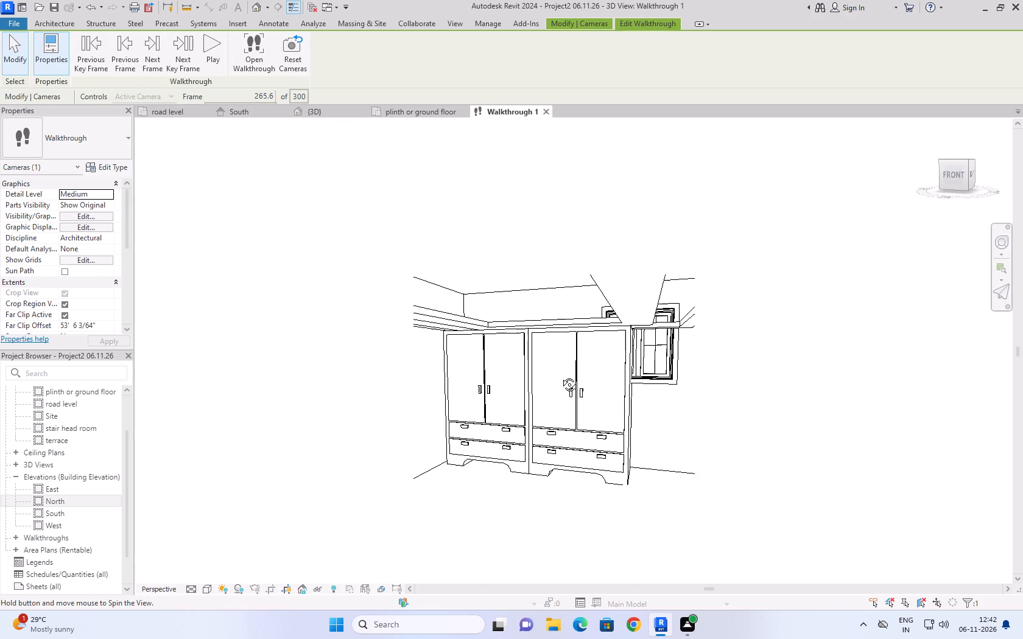
pyautogui.keyDown('shift'); pyautogui.moveTo(560, 375); pyautogui.dragTo(565, 389, button='right'); pyautogui.keyUp('shift')
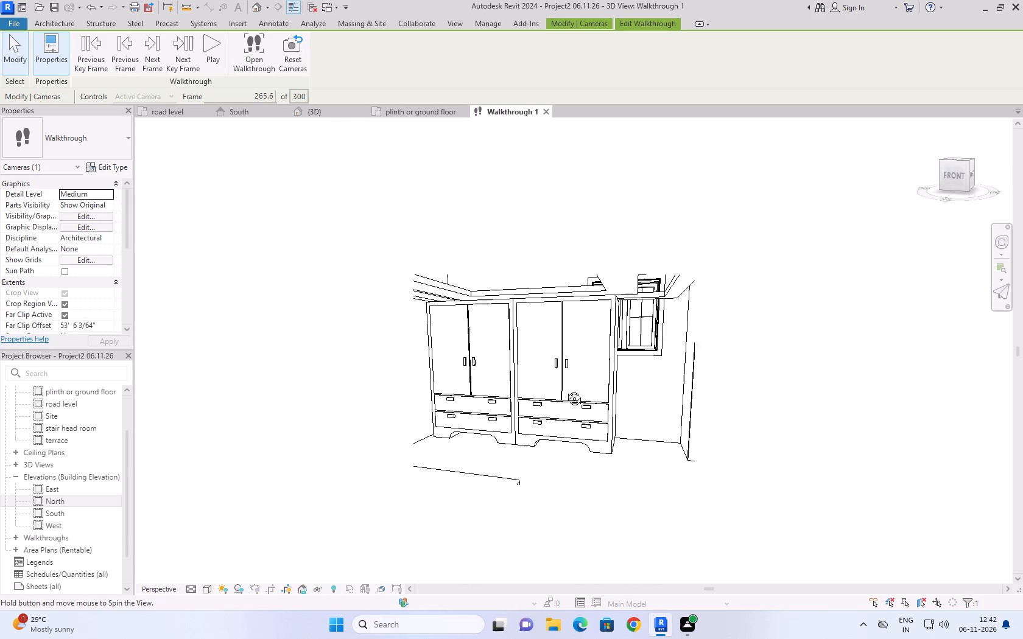
pyautogui.keyDown('shift'); pyautogui.moveTo(565, 389); pyautogui.dragTo(586, 363, button='right'); pyautogui.keyUp('shift')
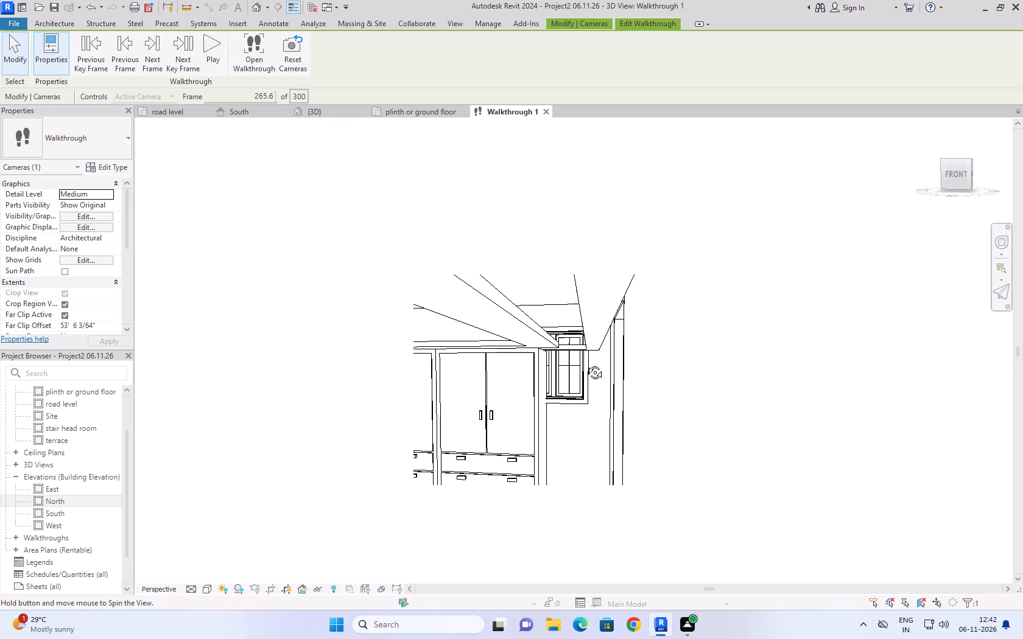
pyautogui.keyDown('shift'); pyautogui.moveTo(586, 363); pyautogui.dragTo(564, 374, button='right'); pyautogui.keyUp('shift')
# Enlarge the walkthrough view's crop frame on all four sides to take in the ceiling, floor and bed.
pyautogui.moveTo(554, 278); pyautogui.dragTo(535, 157)
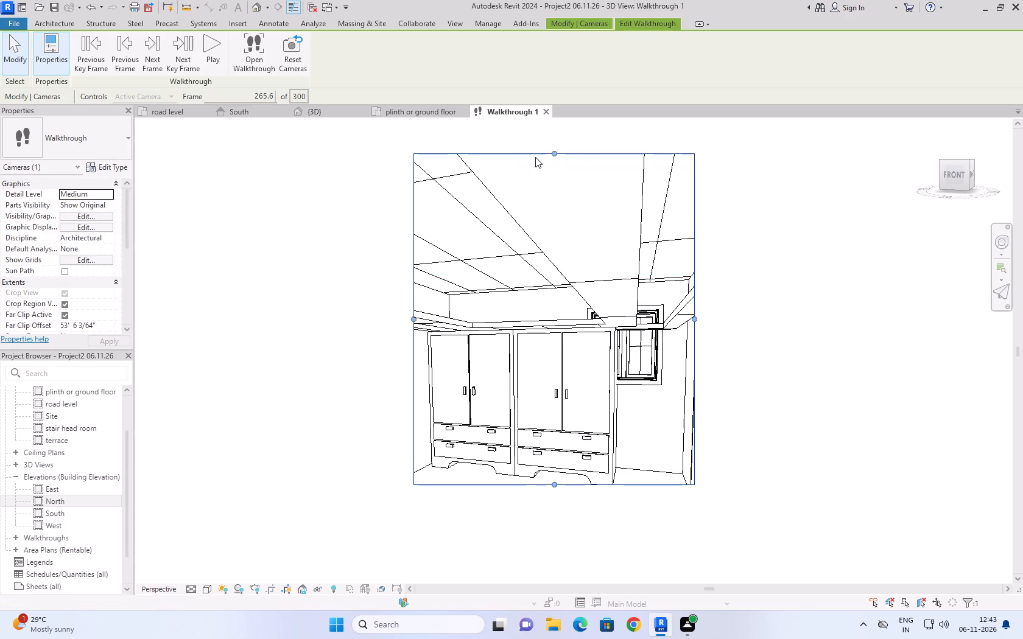
pyautogui.moveTo(697, 318); pyautogui.dragTo(829, 312)
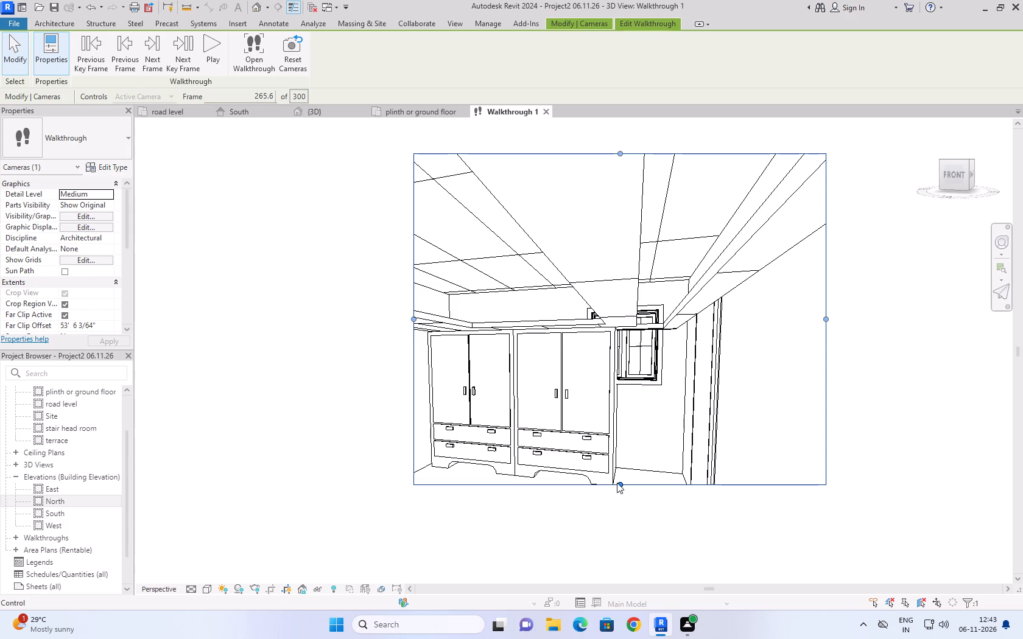
pyautogui.moveTo(617, 483); pyautogui.dragTo(623, 570)
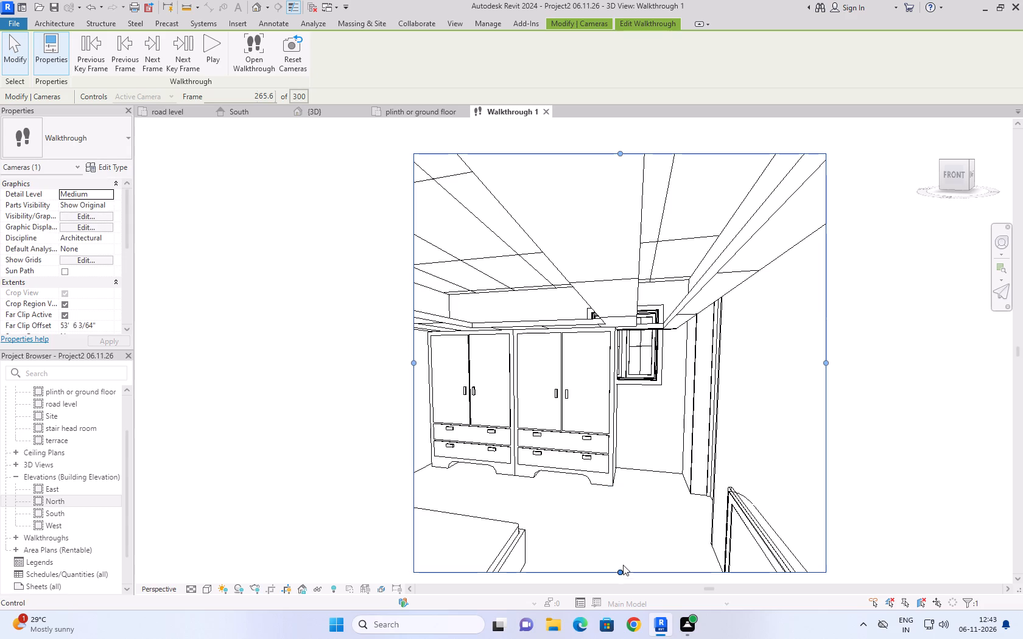
pyautogui.click(407, 364)
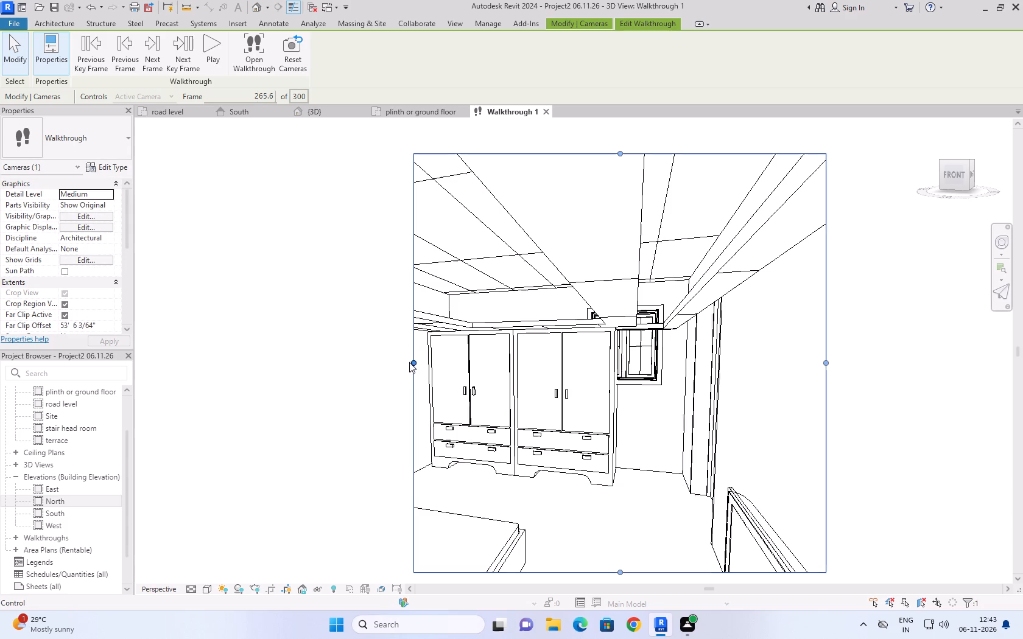
pyautogui.moveTo(412, 362); pyautogui.dragTo(270, 375)
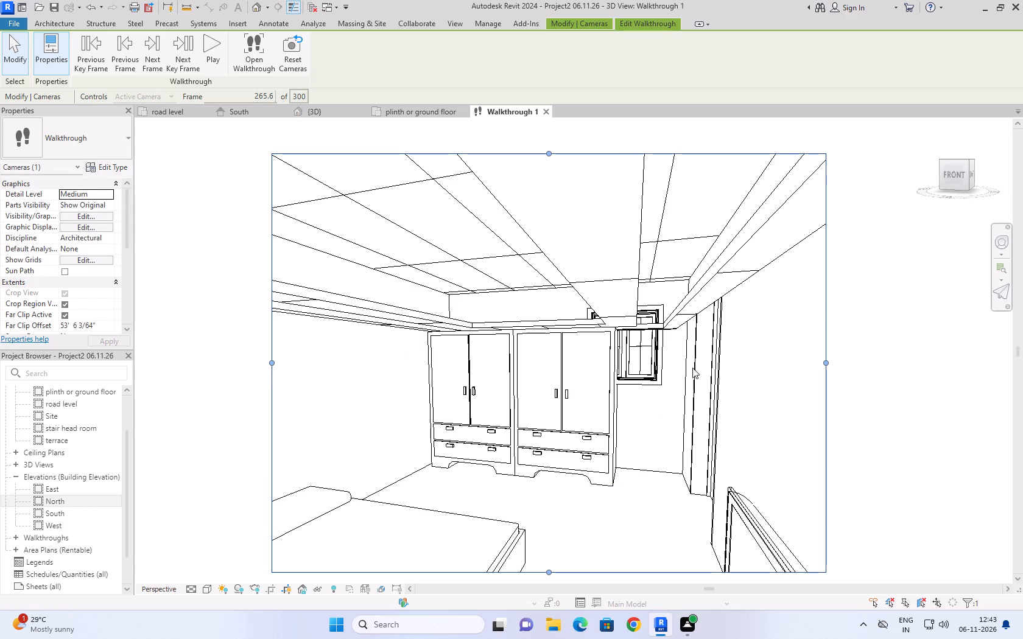
# Turn and tilt the bedroom key frame further to show the bed and pillows with the wardrobes, and keep editing the walkthrough.
pyautogui.moveTo(689, 327); pyautogui.dragTo(628, 364, button='right')
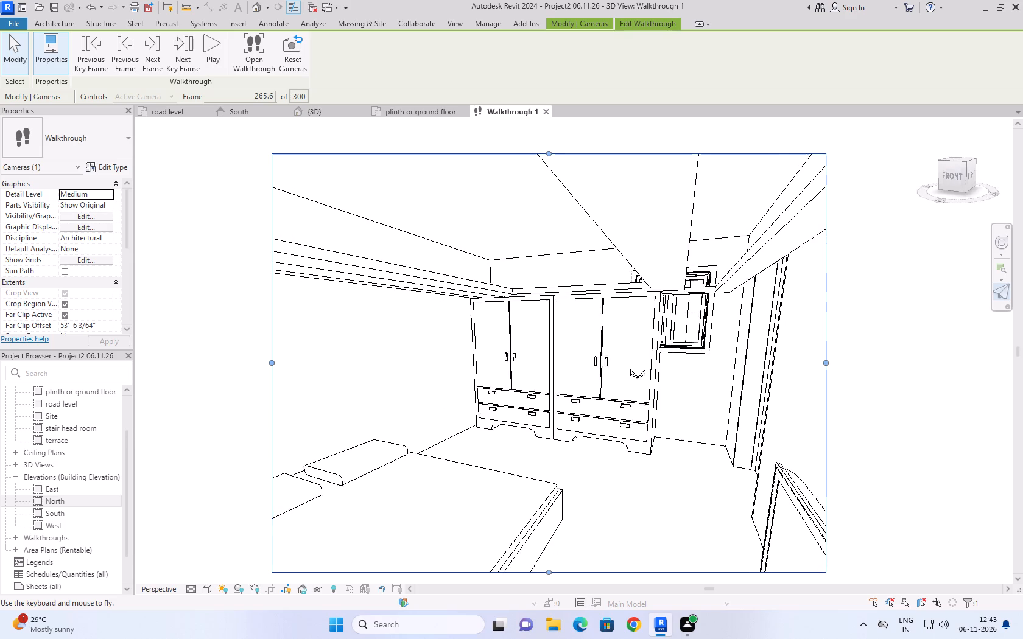
pyautogui.moveTo(628, 364); pyautogui.dragTo(619, 360, button='right')
pyautogui.click(898, 304)
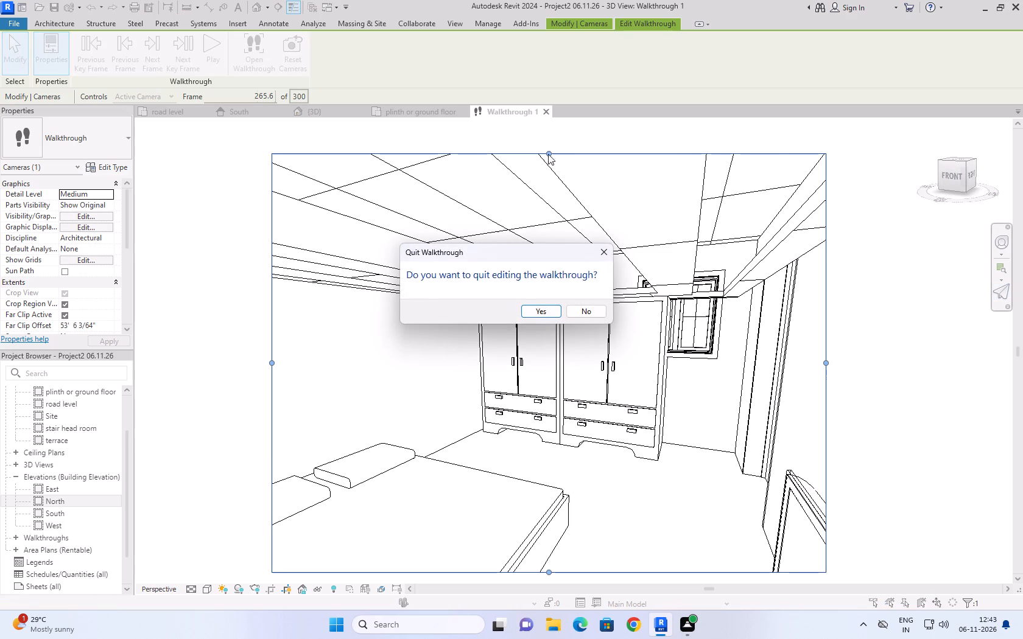
pyautogui.click(604, 243)
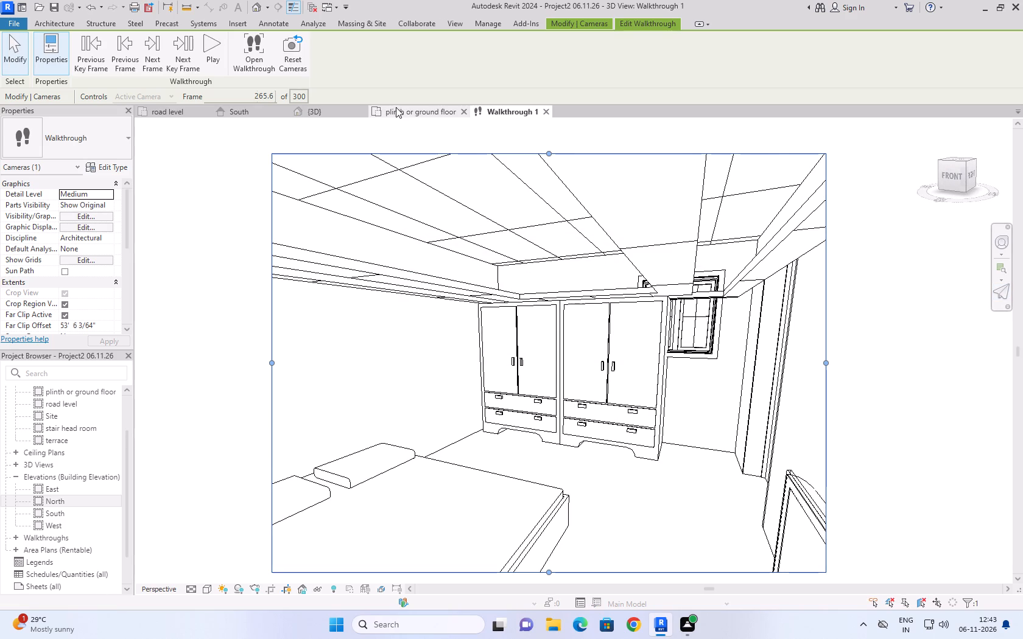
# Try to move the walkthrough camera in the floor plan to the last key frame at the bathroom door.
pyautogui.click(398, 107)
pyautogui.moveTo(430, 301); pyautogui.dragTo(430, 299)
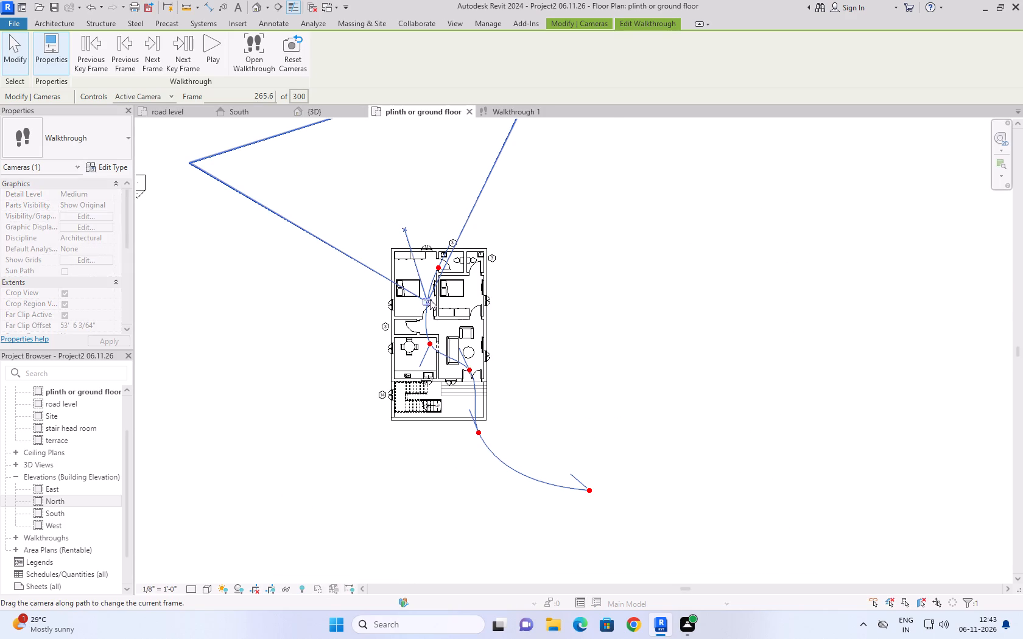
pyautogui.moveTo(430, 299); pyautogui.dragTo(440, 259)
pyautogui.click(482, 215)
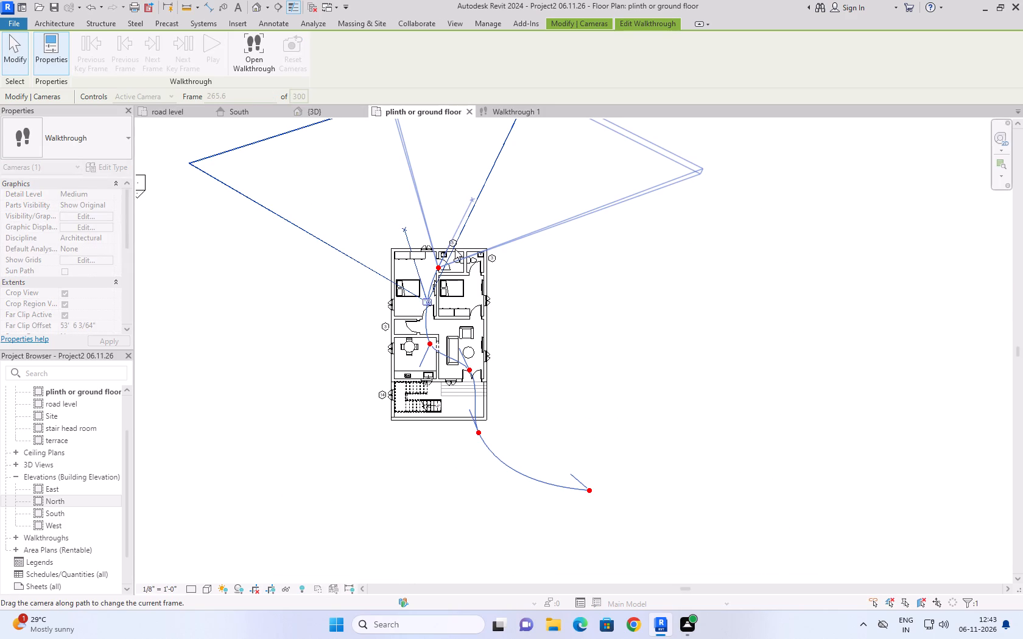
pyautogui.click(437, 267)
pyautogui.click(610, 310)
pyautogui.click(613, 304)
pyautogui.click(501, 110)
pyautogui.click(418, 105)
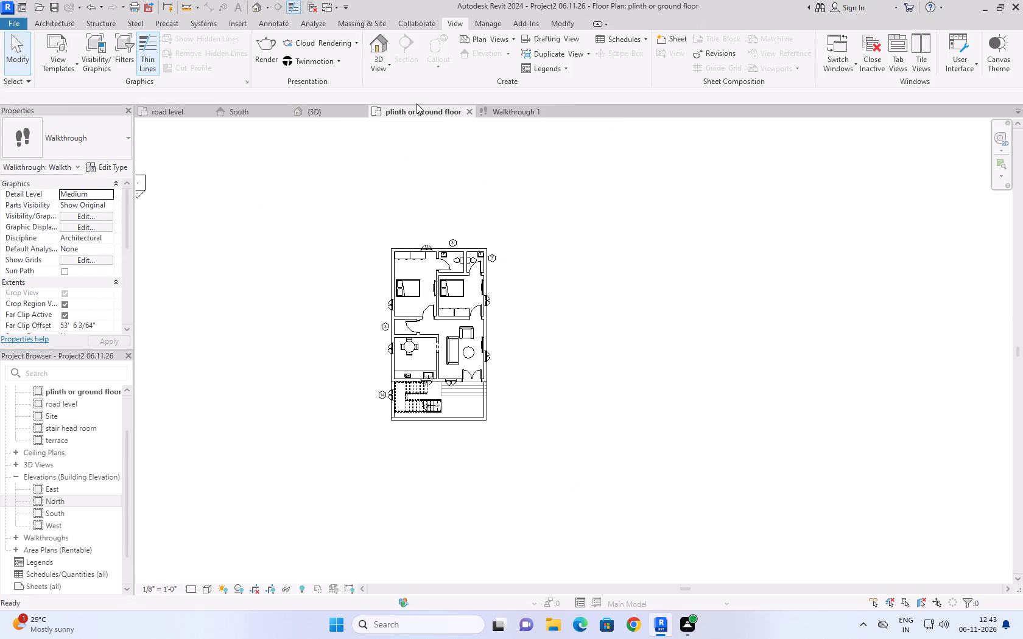
# Reopen the walkthrough for editing and move its camera in the floor plan to the last key frame, frame 300, at the bathroom door.
pyautogui.click(502, 112)
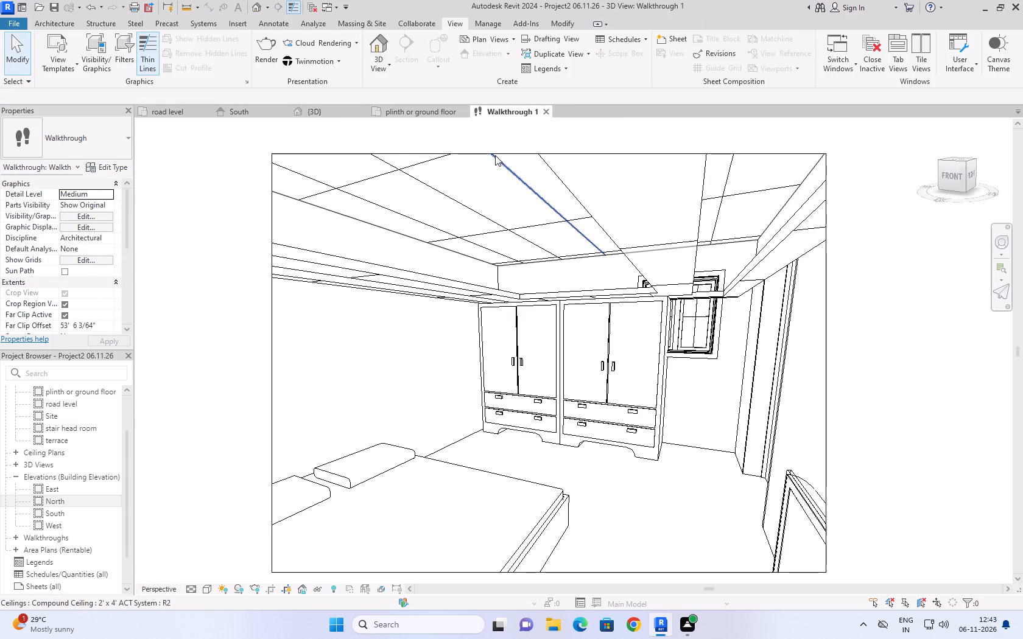
pyautogui.click(495, 155)
pyautogui.click(495, 152)
pyautogui.click(515, 155)
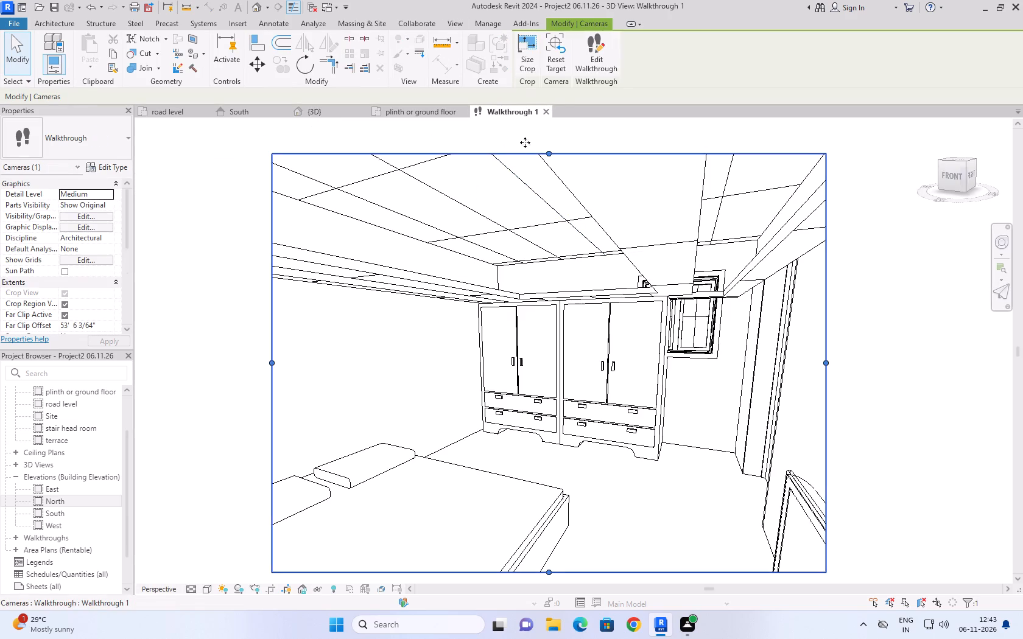
pyautogui.click(601, 63)
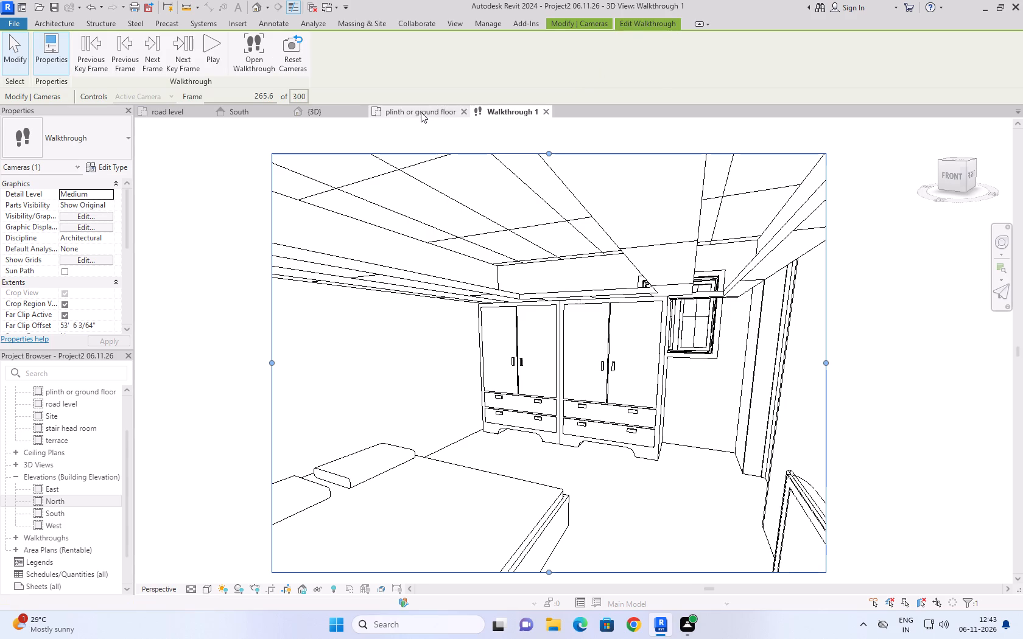
pyautogui.click(421, 112)
pyautogui.moveTo(426, 304); pyautogui.dragTo(439, 270)
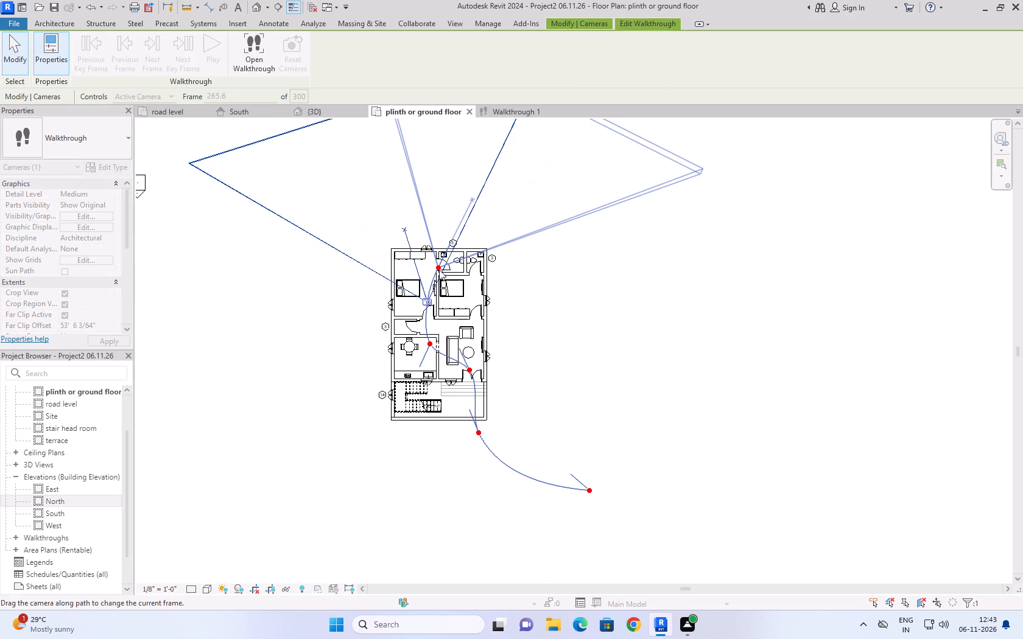
pyautogui.moveTo(439, 270); pyautogui.dragTo(441, 267)
pyautogui.click(441, 267)
pyautogui.click(543, 257)
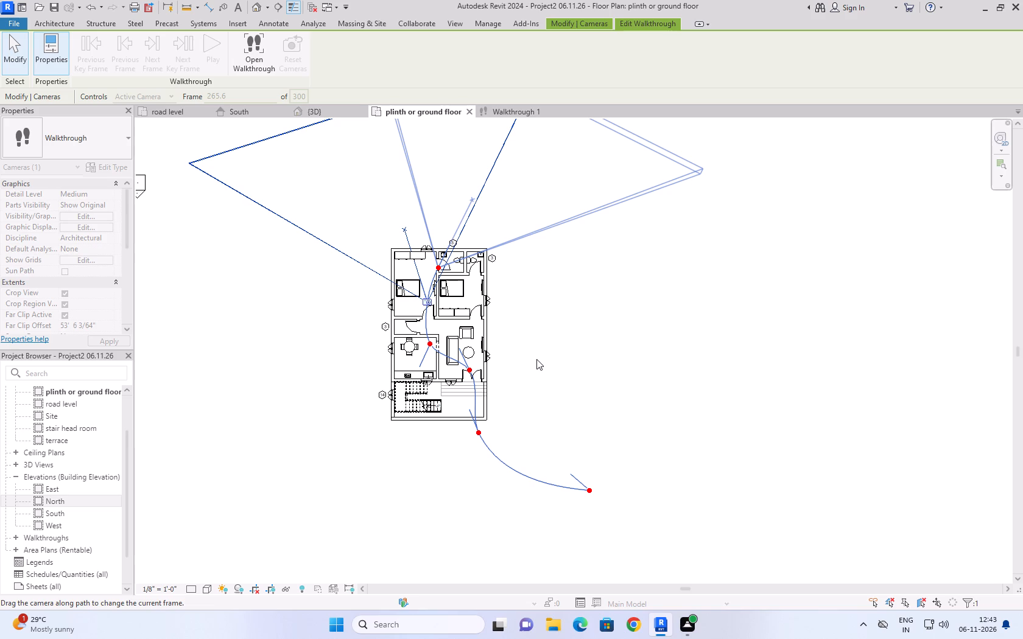
pyautogui.click(526, 360)
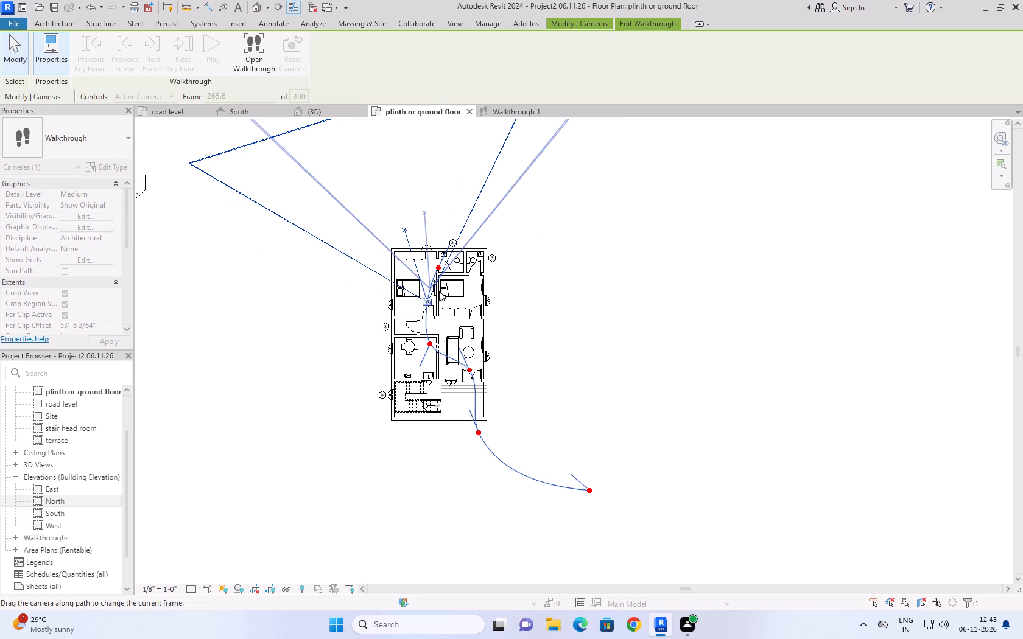
pyautogui.moveTo(427, 301); pyautogui.dragTo(438, 270)
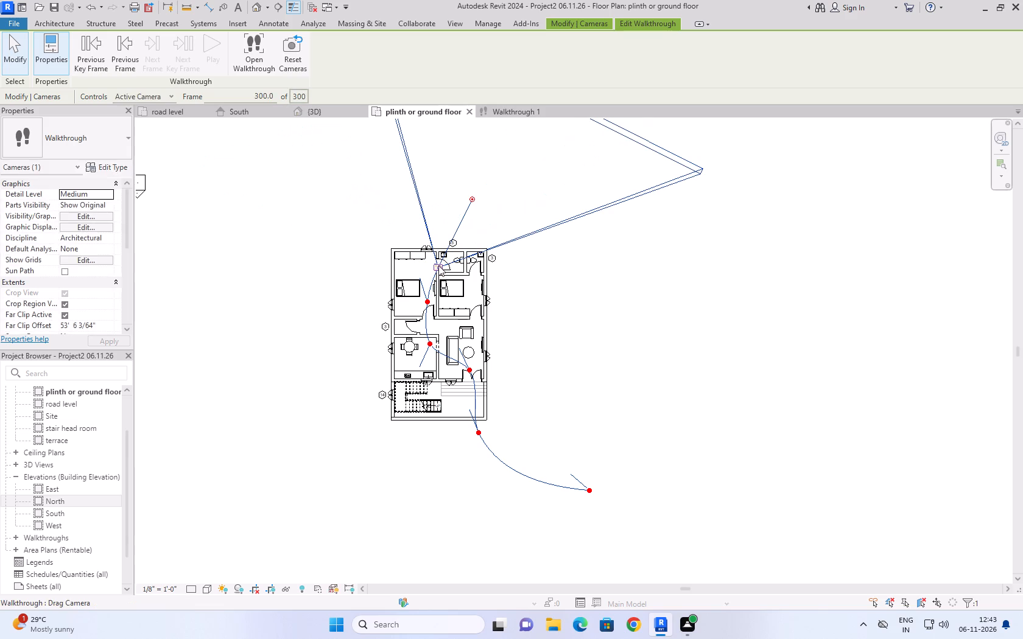
pyautogui.click(438, 265)
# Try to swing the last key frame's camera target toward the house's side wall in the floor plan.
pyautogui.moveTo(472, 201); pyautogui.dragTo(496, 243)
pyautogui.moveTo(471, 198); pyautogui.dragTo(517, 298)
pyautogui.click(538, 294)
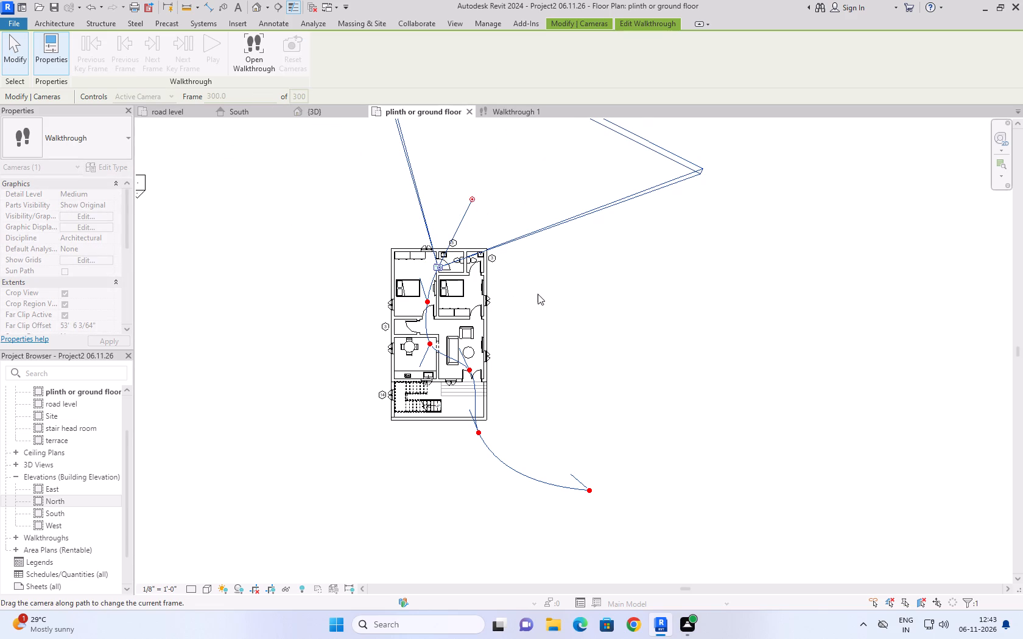
# In the walkthrough's camera view, turn and tilt the last key frame down to show the bathroom washbasin and toilet.
pyautogui.click(505, 111)
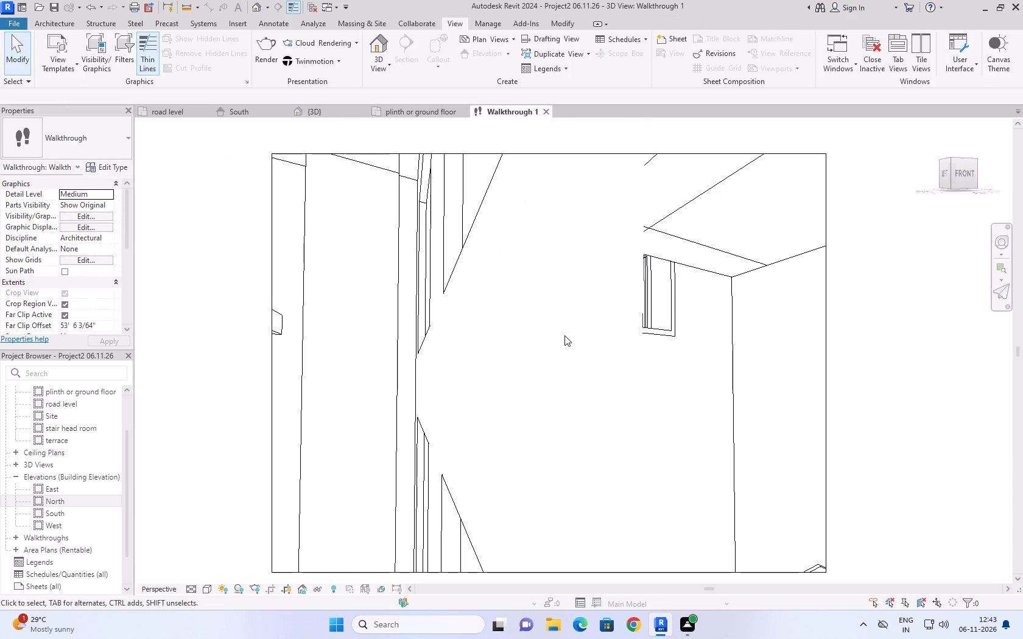
pyautogui.keyDown('shift'); pyautogui.moveTo(620, 349); pyautogui.dragTo(610, 371, button='right'); pyautogui.keyUp('shift')
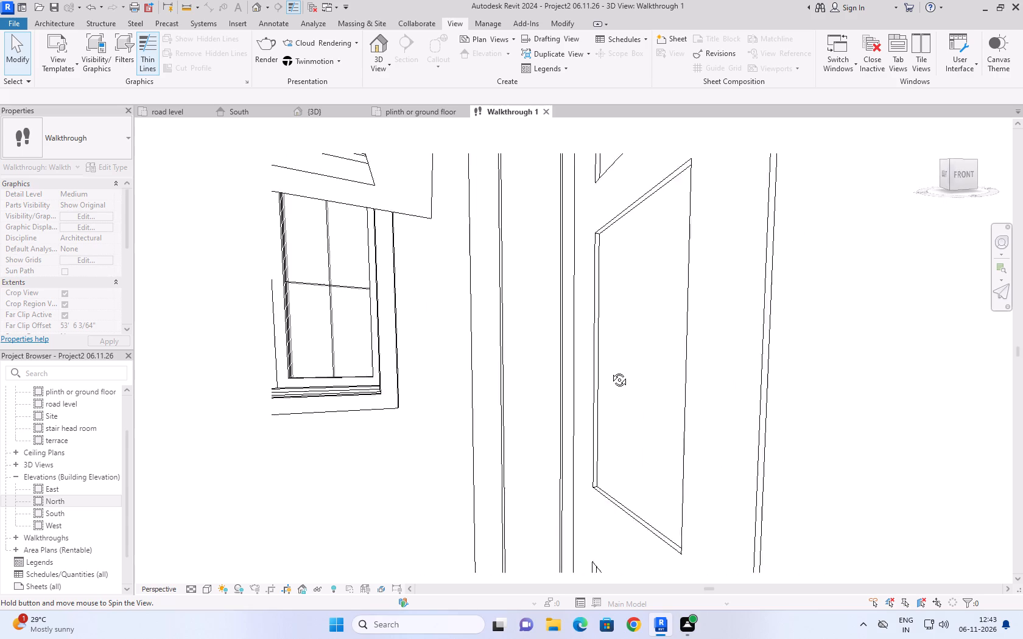
pyautogui.keyDown('shift'); pyautogui.moveTo(610, 371); pyautogui.dragTo(637, 389, button='right'); pyautogui.keyUp('shift')
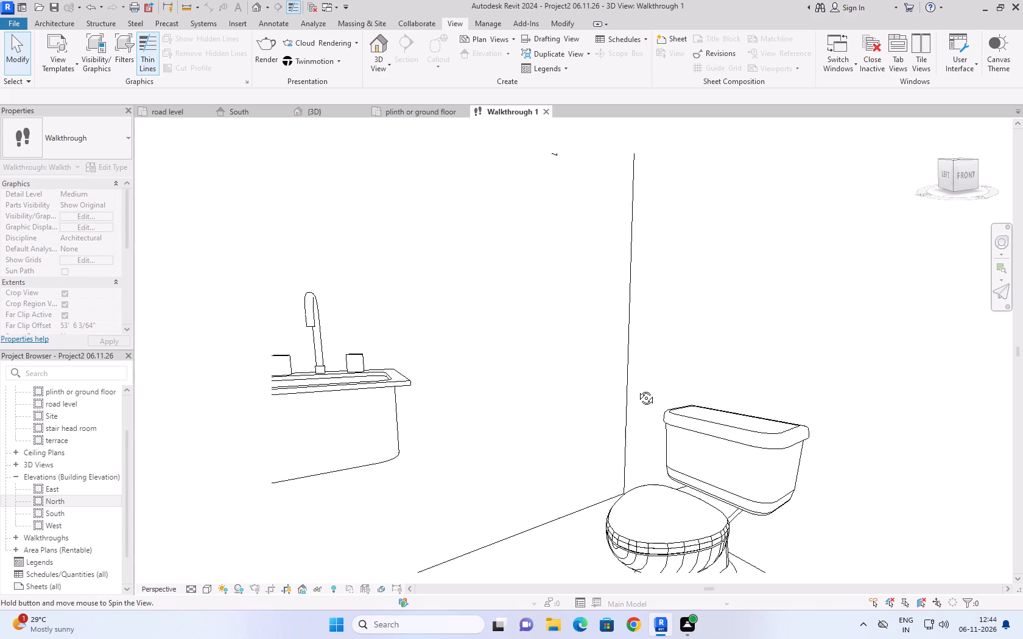
pyautogui.keyDown('shift'); pyautogui.moveTo(637, 389); pyautogui.dragTo(635, 403, button='right'); pyautogui.keyUp('shift')
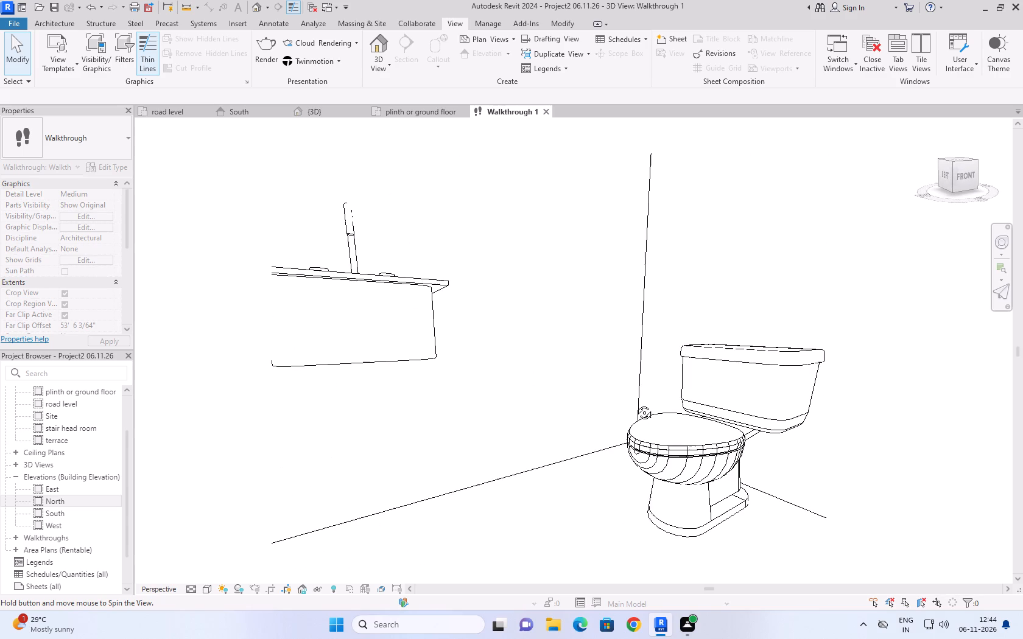
pyautogui.keyDown('shift'); pyautogui.moveTo(635, 403); pyautogui.dragTo(631, 401, button='right'); pyautogui.keyUp('shift')
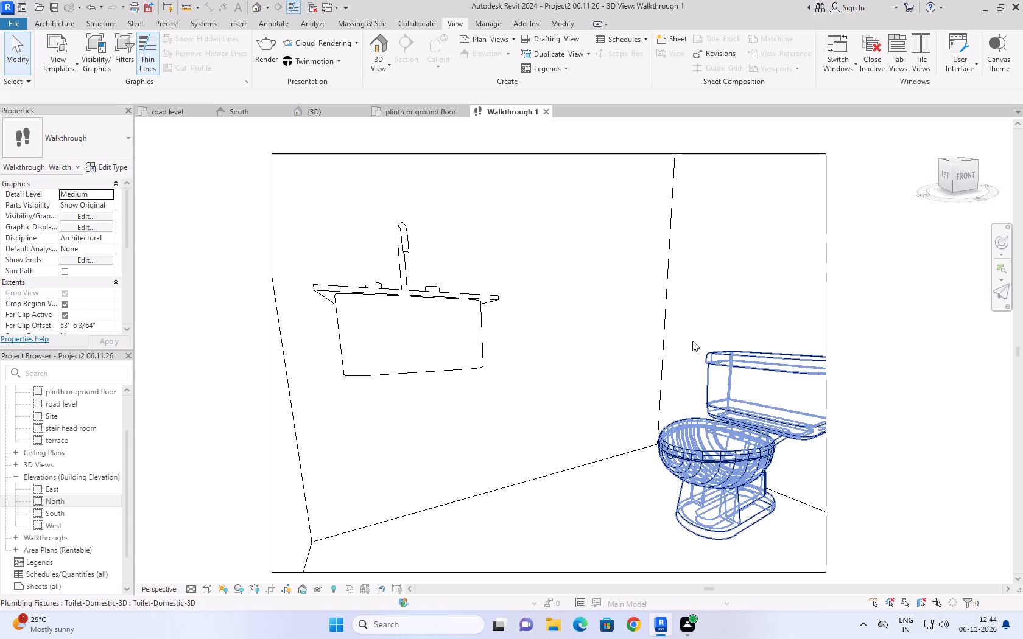
# Reopen the walkthrough for editing from its camera view and set the current frame to 1.
pyautogui.click(396, 106)
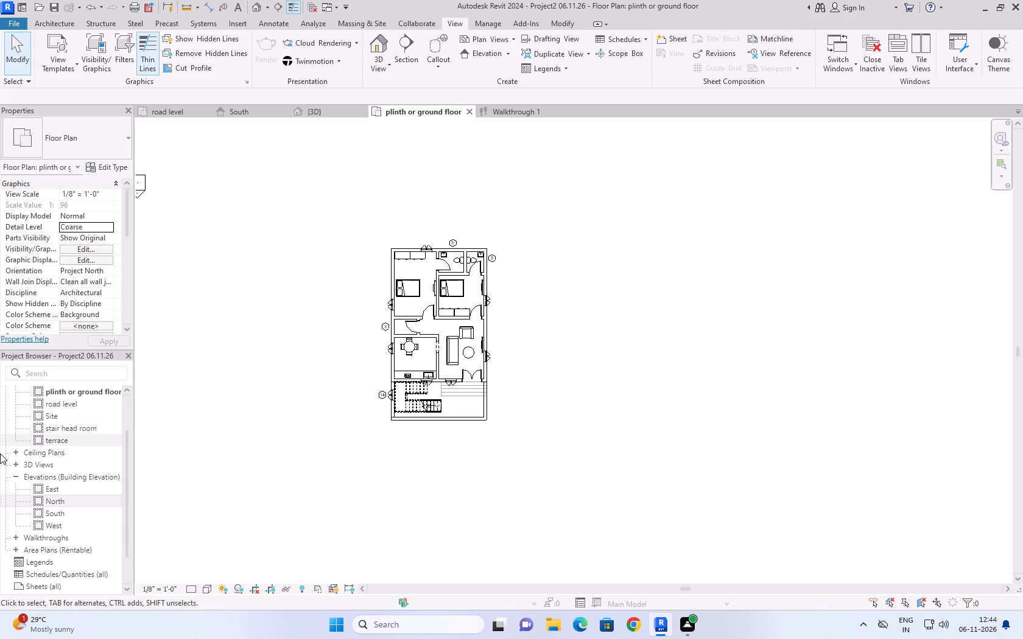
pyautogui.click(526, 101)
pyautogui.click(527, 116)
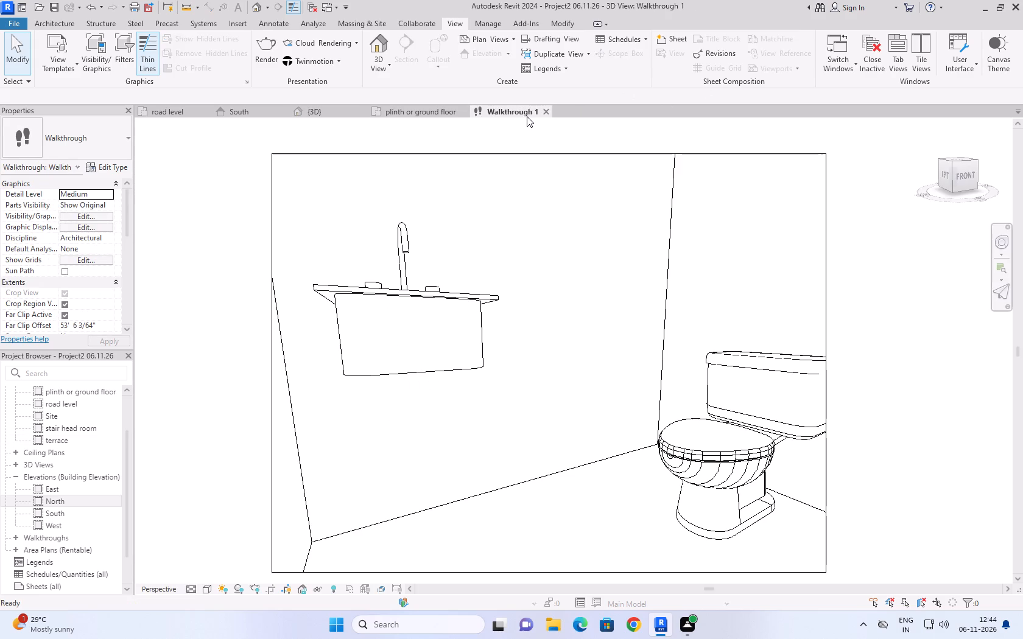
pyautogui.click(583, 153)
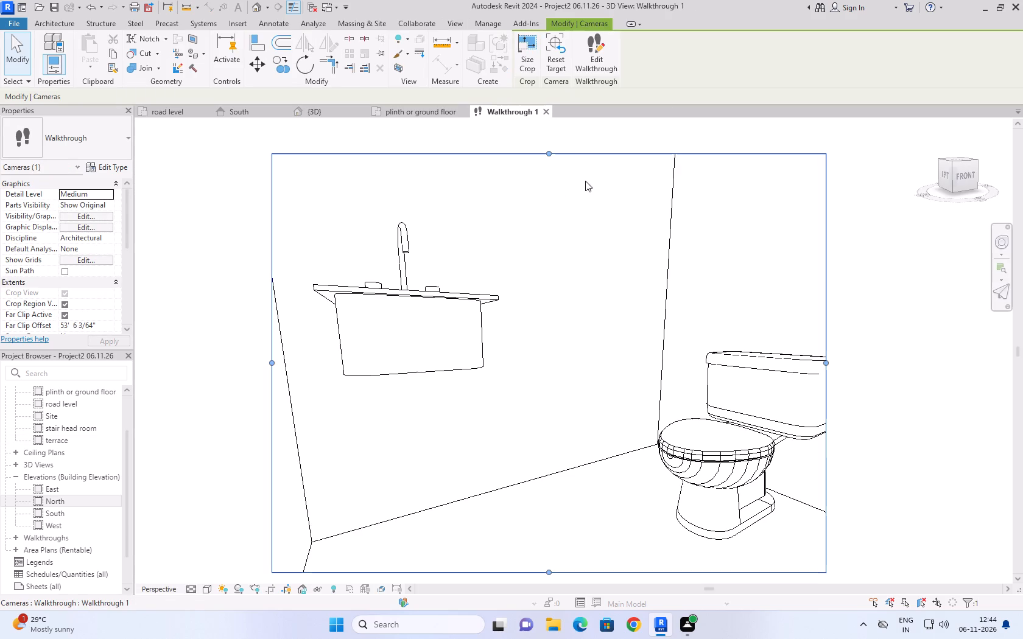
pyautogui.click(613, 61)
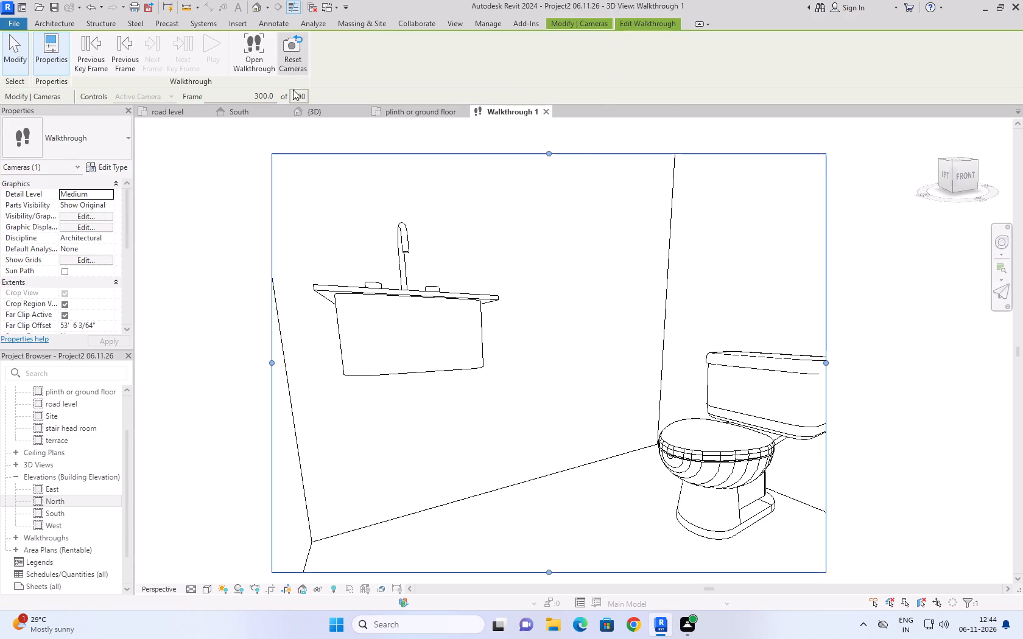
pyautogui.moveTo(270, 97); pyautogui.dragTo(241, 106)
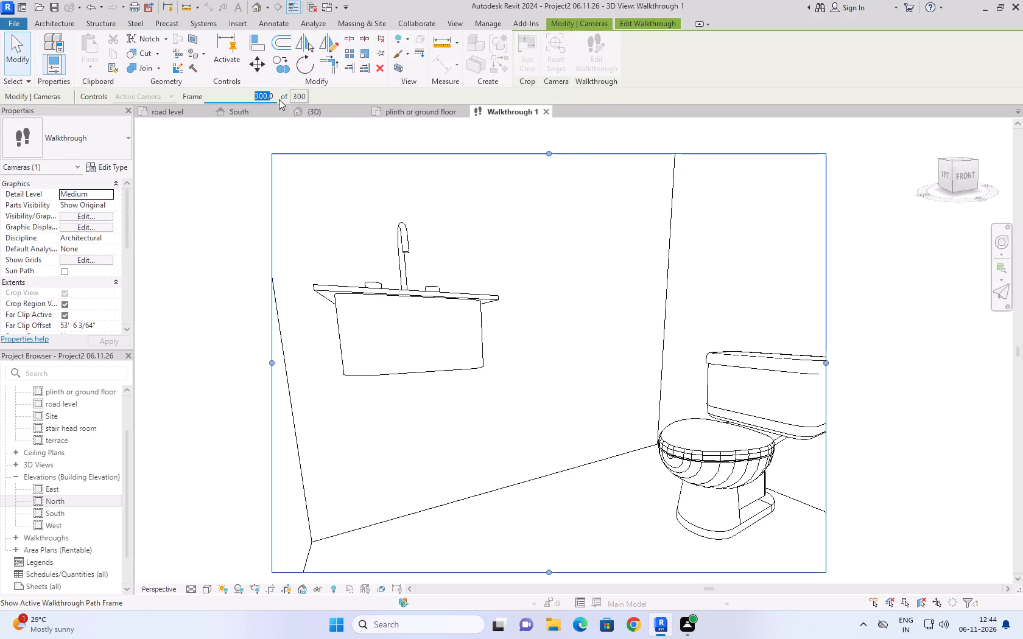
pyautogui.moveTo(273, 96); pyautogui.dragTo(236, 96)
pyautogui.press('1')
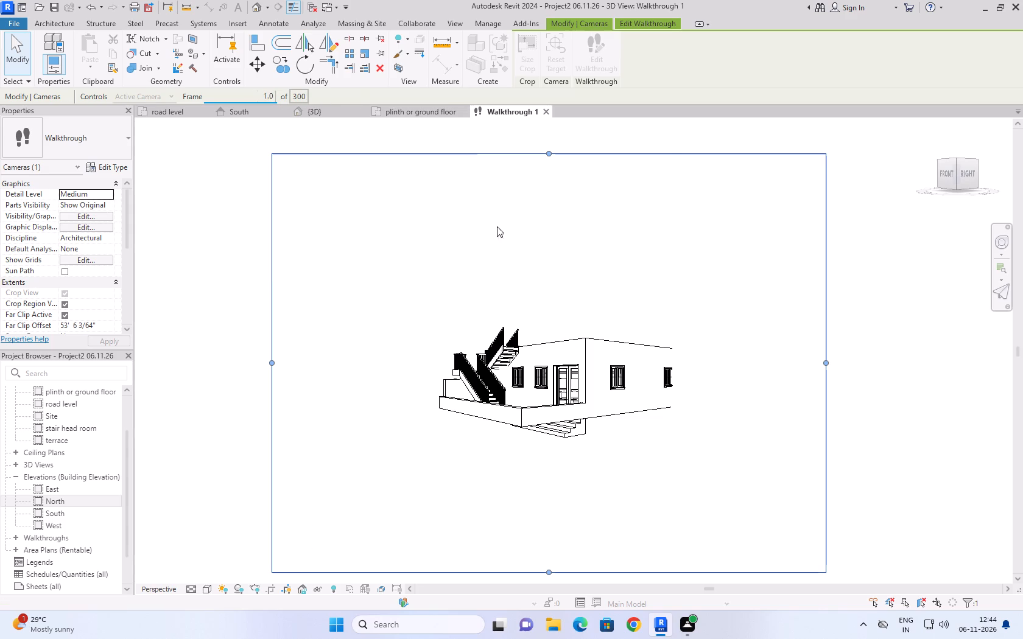
# Set the walkthrough view's visual style to Realistic.
pyautogui.click(423, 111)
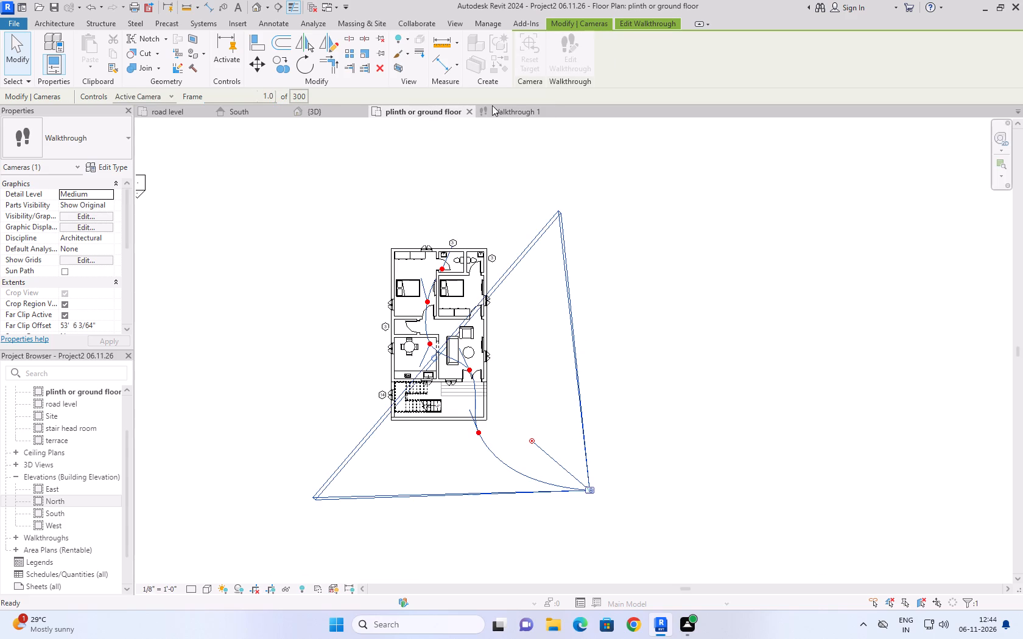
pyautogui.click(510, 102)
pyautogui.click(515, 106)
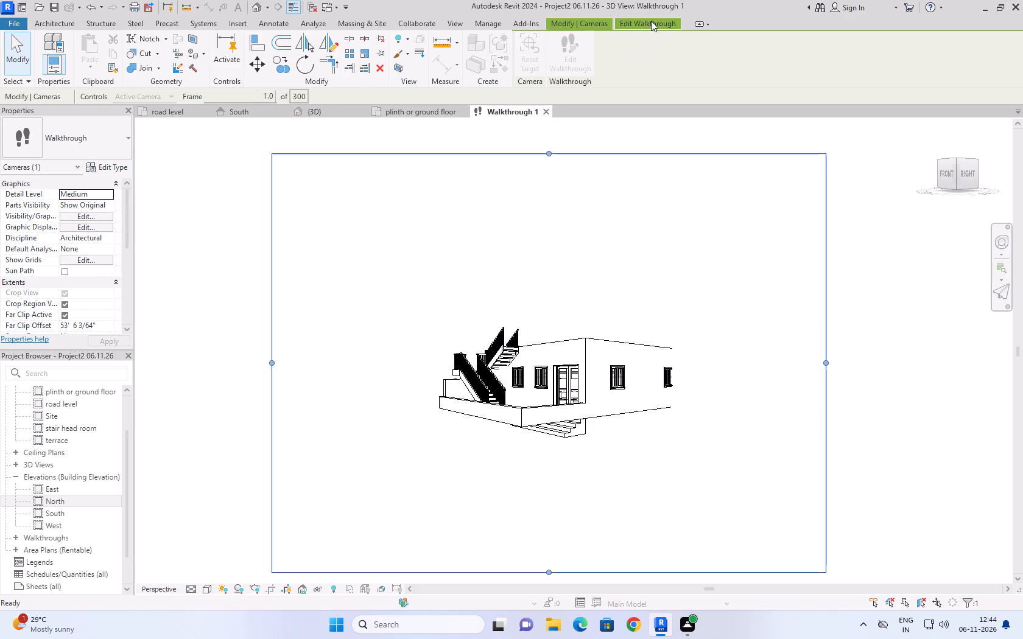
pyautogui.click(651, 21)
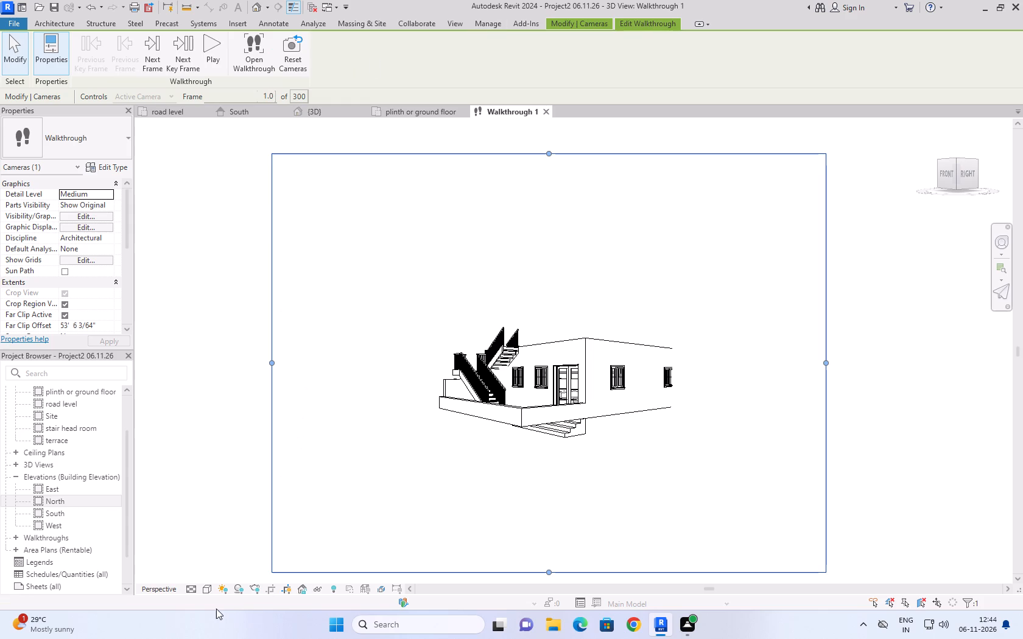
pyautogui.click(209, 593)
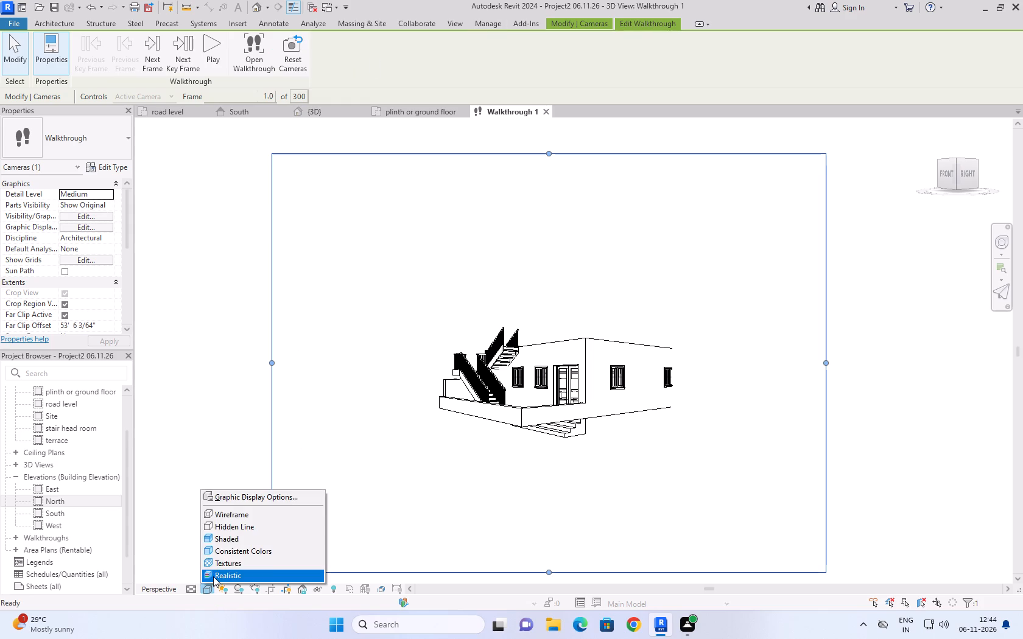
pyautogui.click(213, 576)
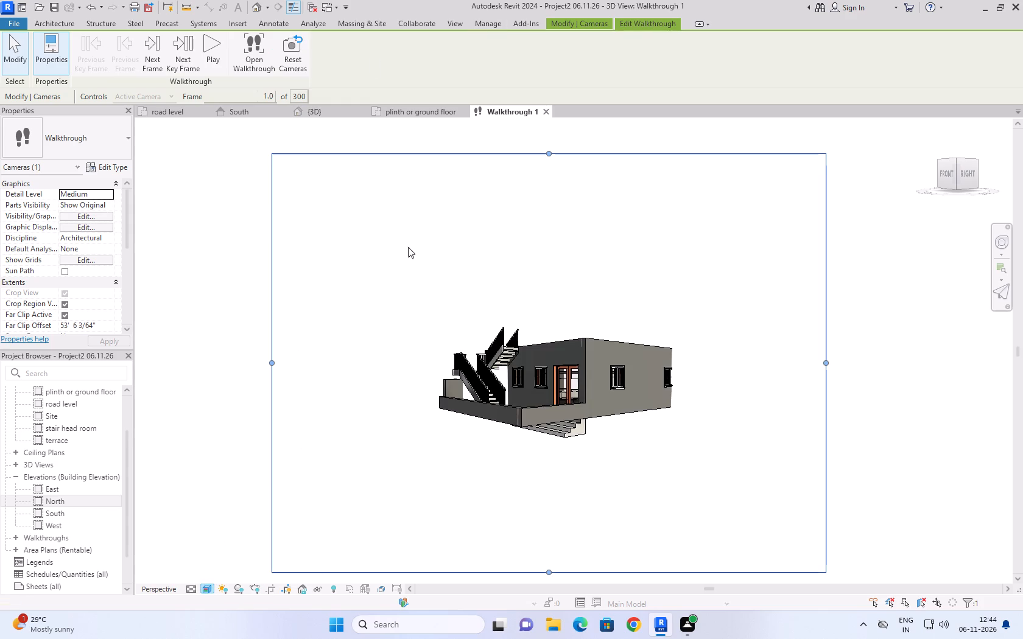
# Play the walkthrough from its first frame.
pyautogui.click(207, 46)
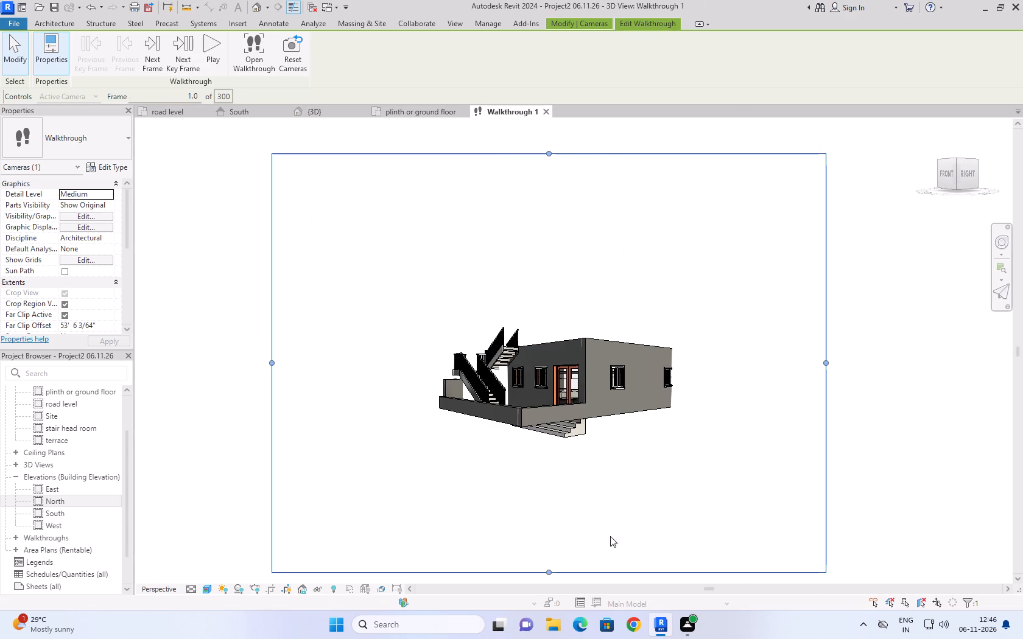
# Close the walkthrough view and save the project.
pyautogui.click(548, 117)
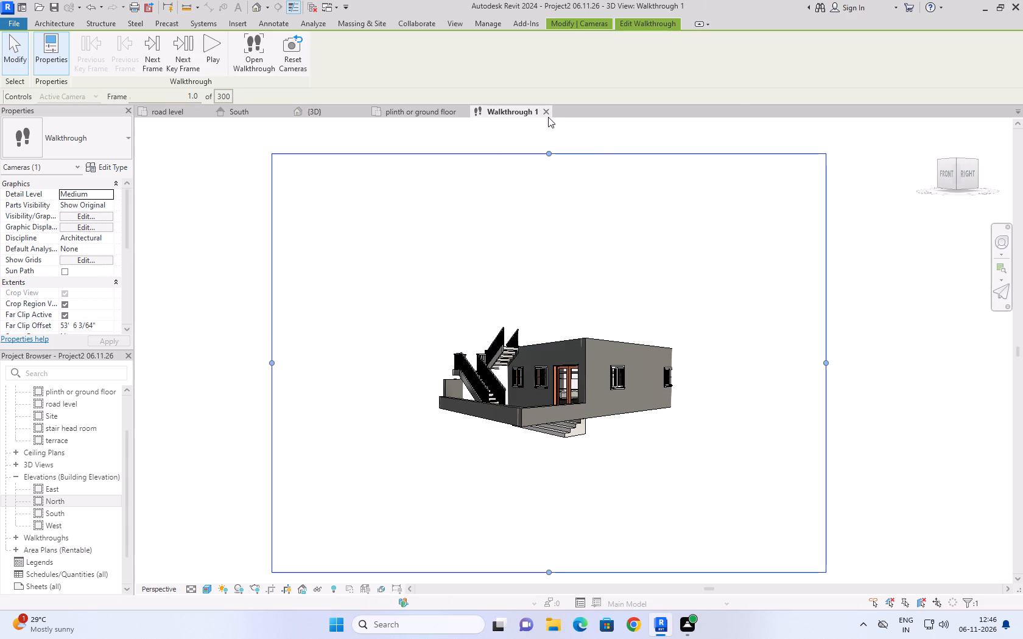
pyautogui.click(548, 113)
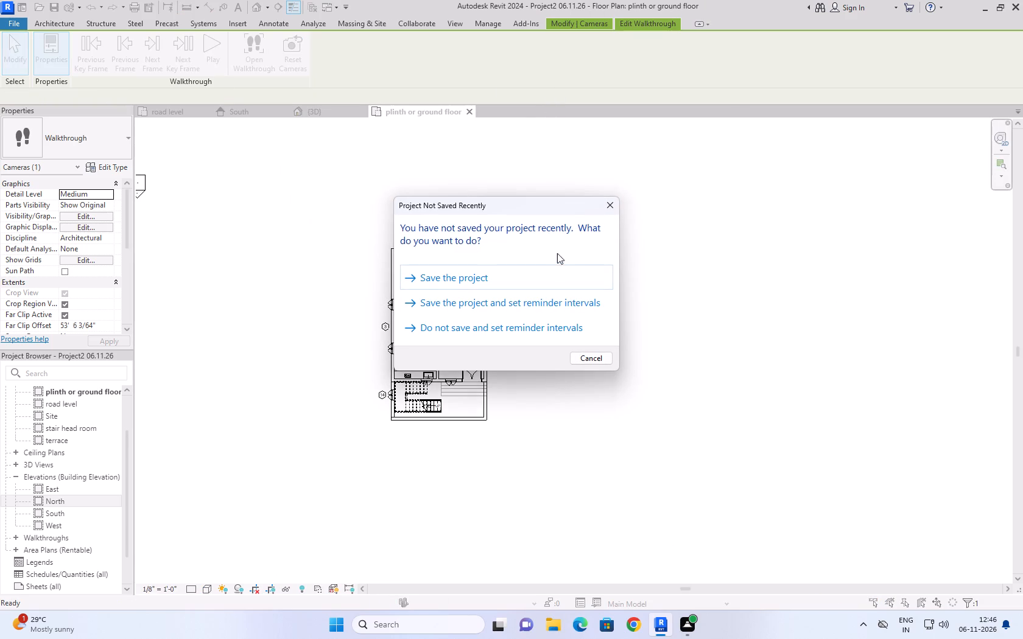
pyautogui.click(558, 264)
pyautogui.click(559, 271)
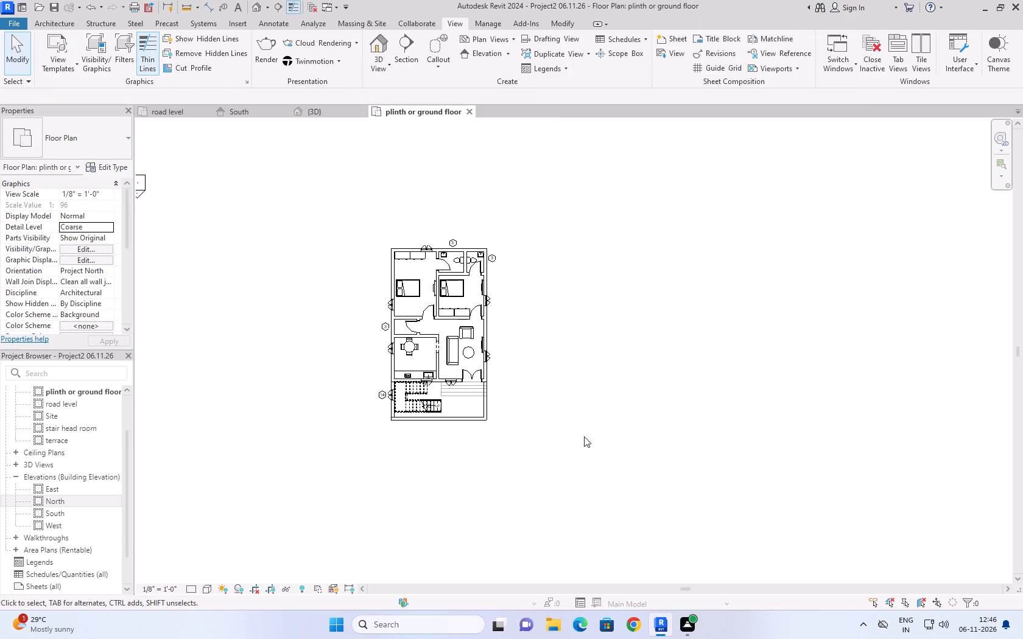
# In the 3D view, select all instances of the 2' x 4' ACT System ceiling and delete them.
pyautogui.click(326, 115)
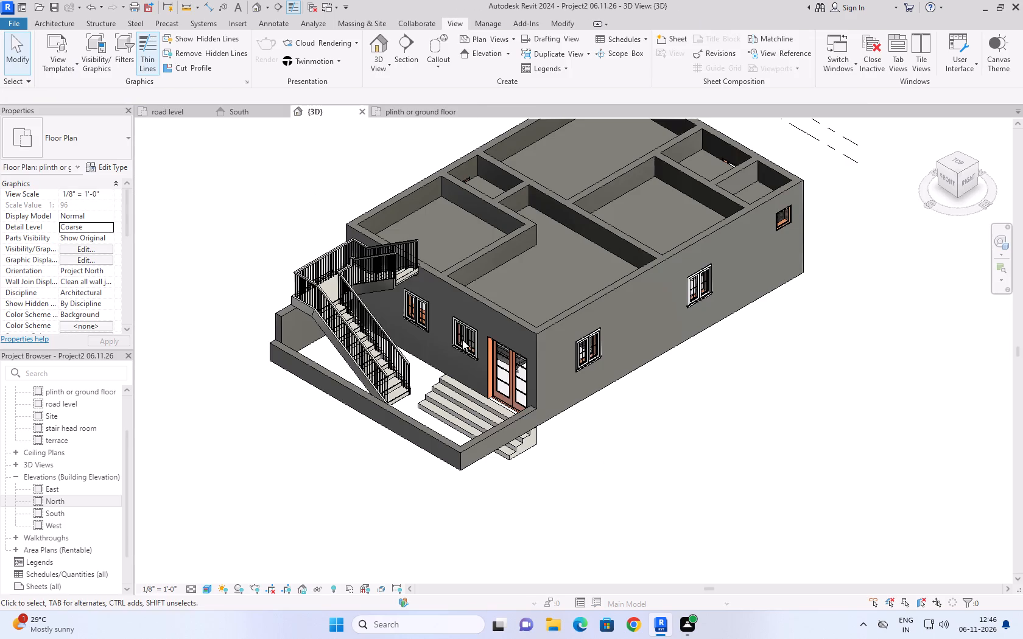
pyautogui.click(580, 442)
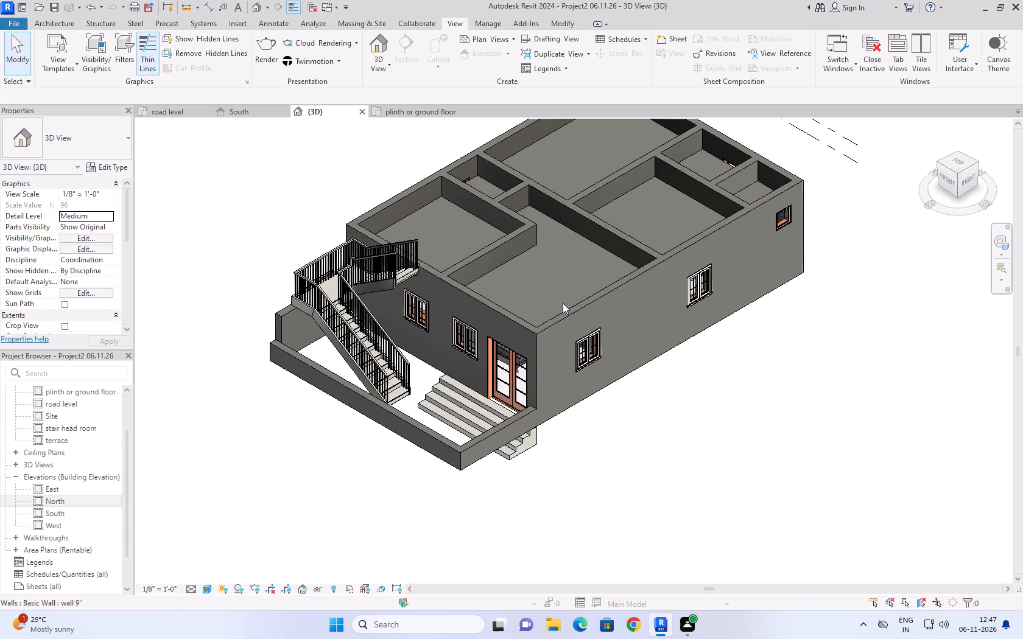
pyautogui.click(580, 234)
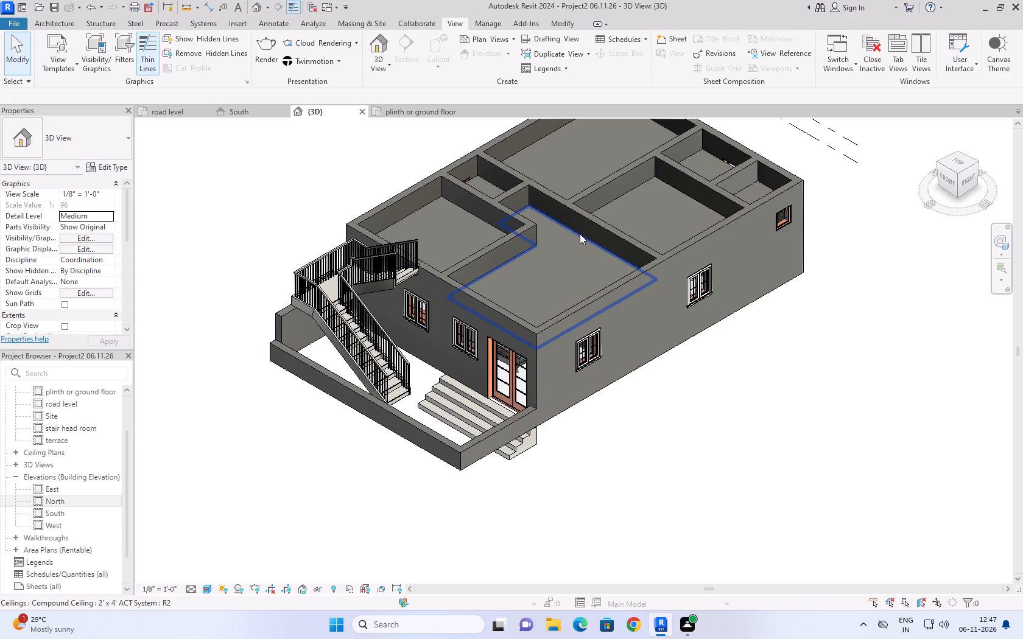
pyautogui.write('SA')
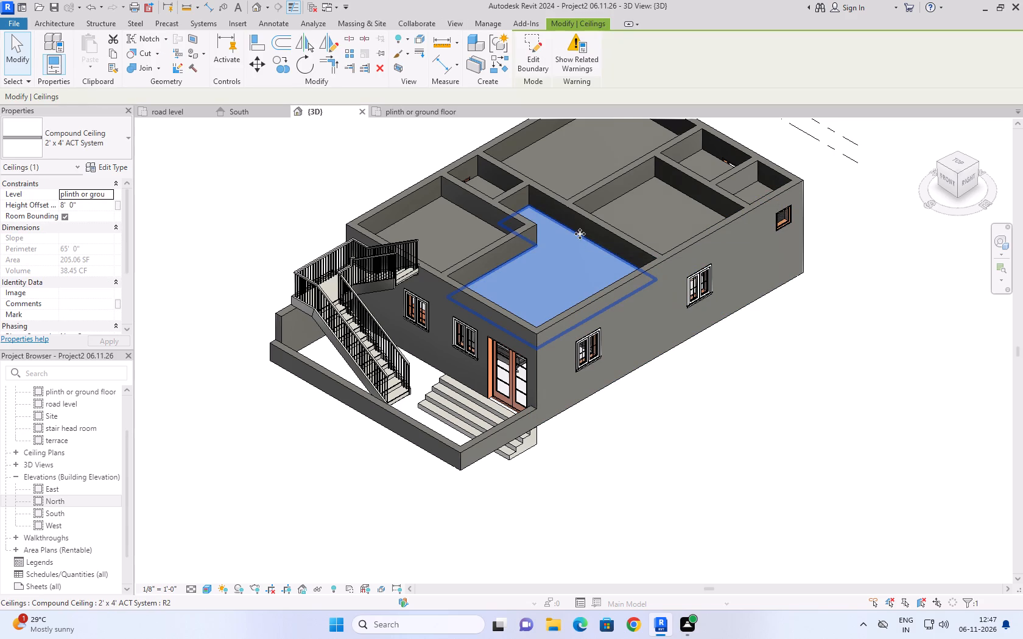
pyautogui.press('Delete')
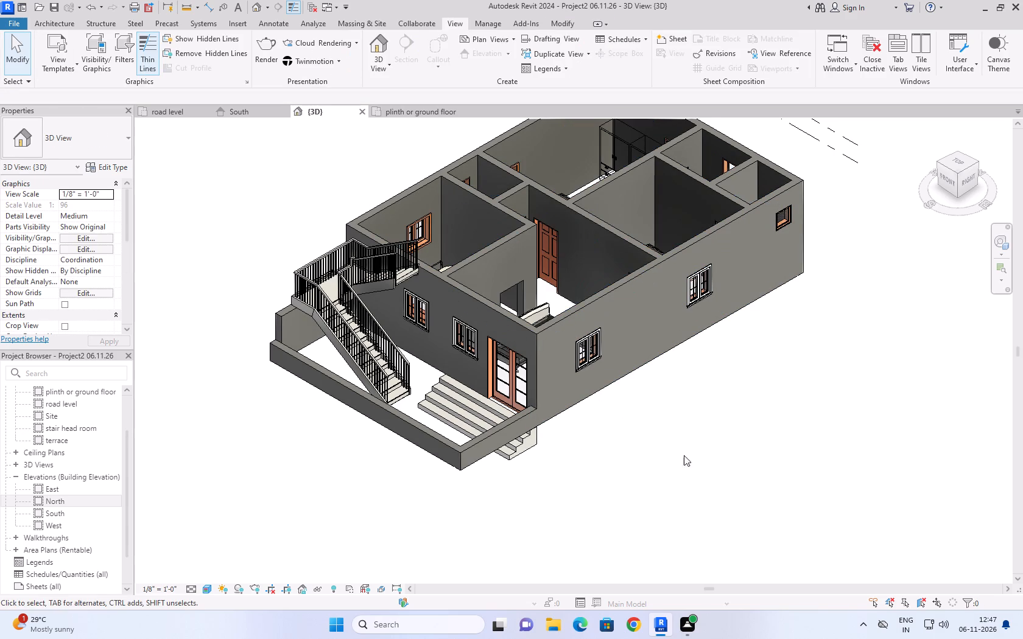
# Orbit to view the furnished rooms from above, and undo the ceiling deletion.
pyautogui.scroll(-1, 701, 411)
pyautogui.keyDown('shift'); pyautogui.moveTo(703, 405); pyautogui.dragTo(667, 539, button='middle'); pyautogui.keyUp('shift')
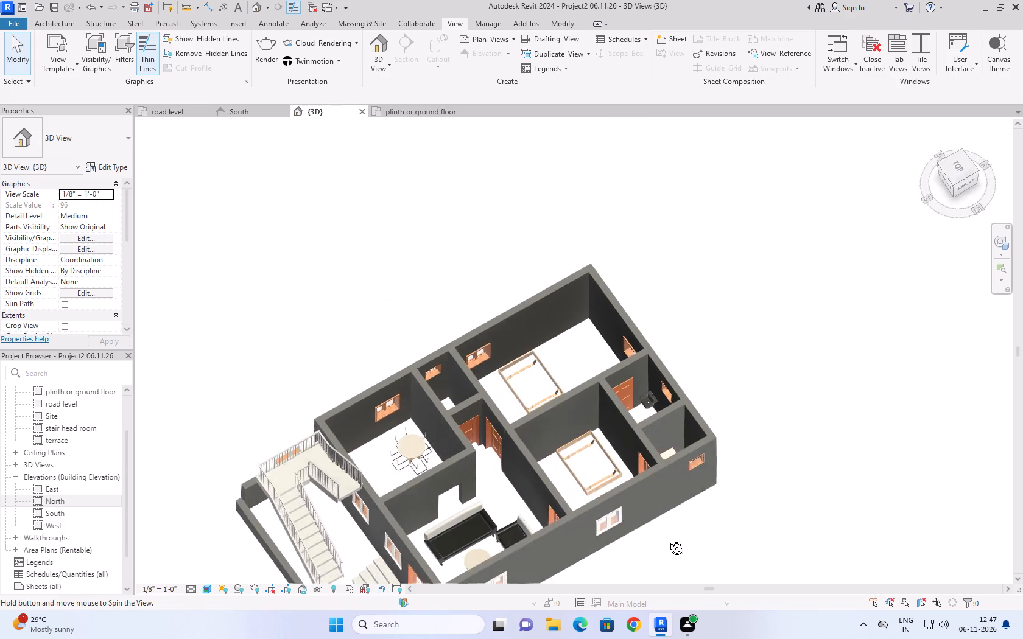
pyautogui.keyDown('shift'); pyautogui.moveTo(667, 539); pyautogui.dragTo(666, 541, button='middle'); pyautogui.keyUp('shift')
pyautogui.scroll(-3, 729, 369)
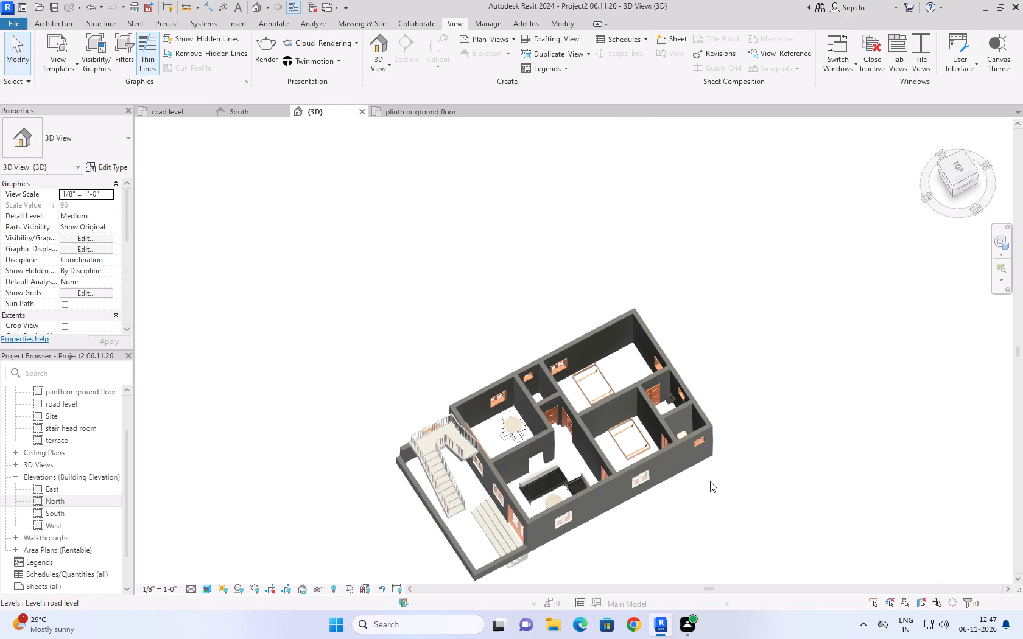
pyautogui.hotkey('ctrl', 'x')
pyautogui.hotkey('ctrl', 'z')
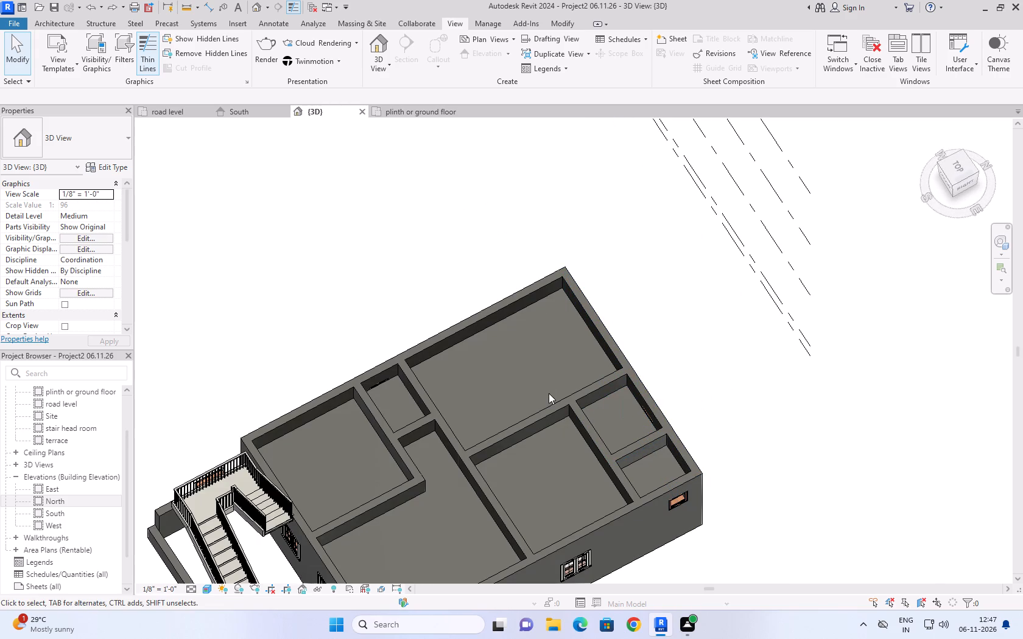
# Select the larger bedroom's ceiling in the 3D view and examine the bed beneath it.
pyautogui.click(545, 299)
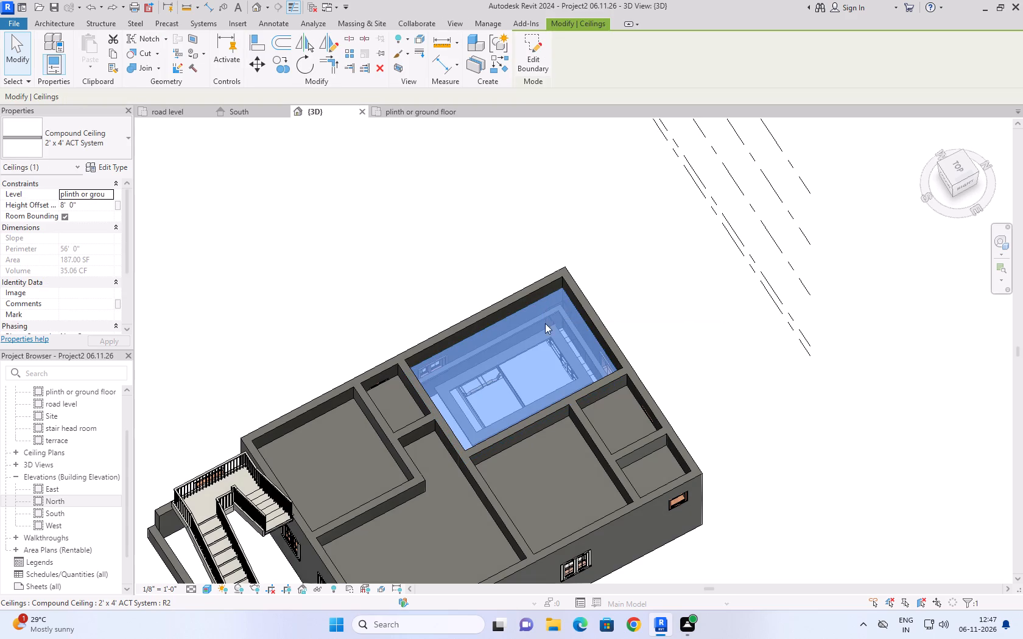
pyautogui.scroll(10, 484, 399)
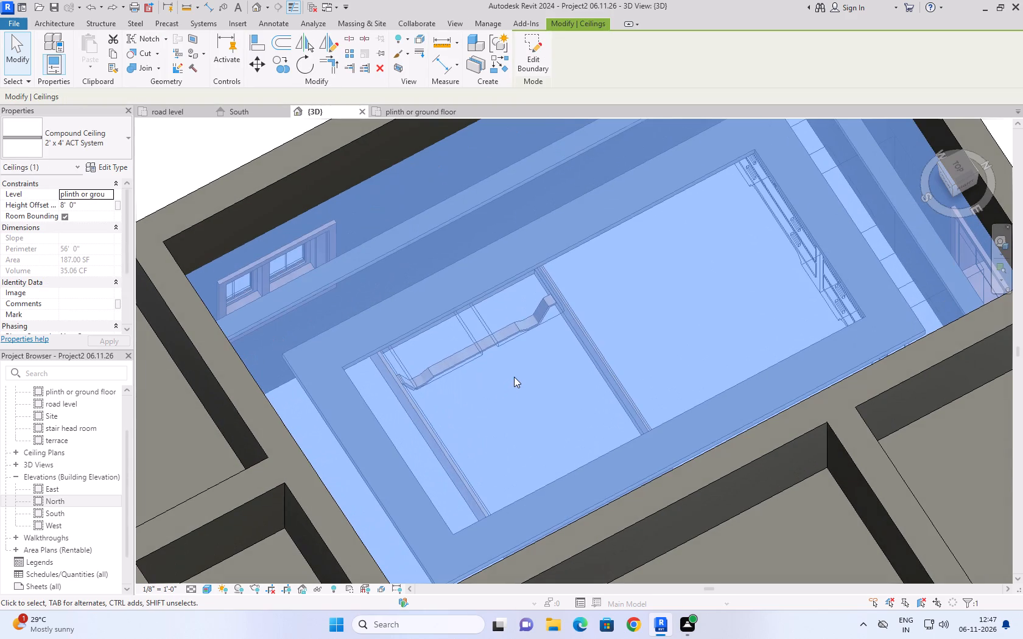
pyautogui.moveTo(519, 366); pyautogui.dragTo(388, 344, button='middle')
# In the ground floor plan, select all instances of the bed and delete them from both bedrooms.
pyautogui.doubleClick(409, 103)
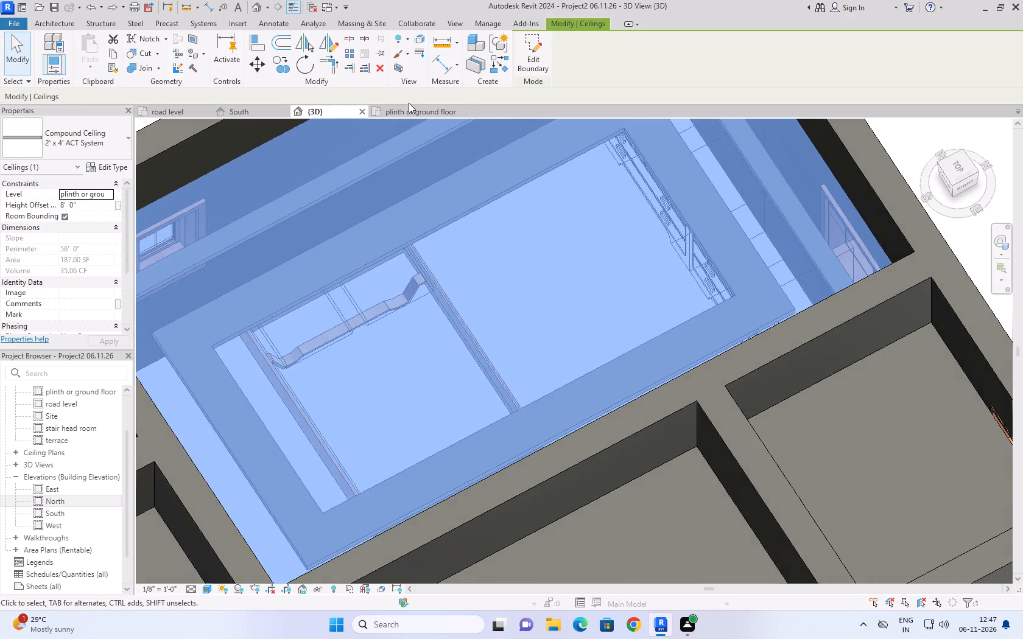
pyautogui.scroll(8, 405, 292)
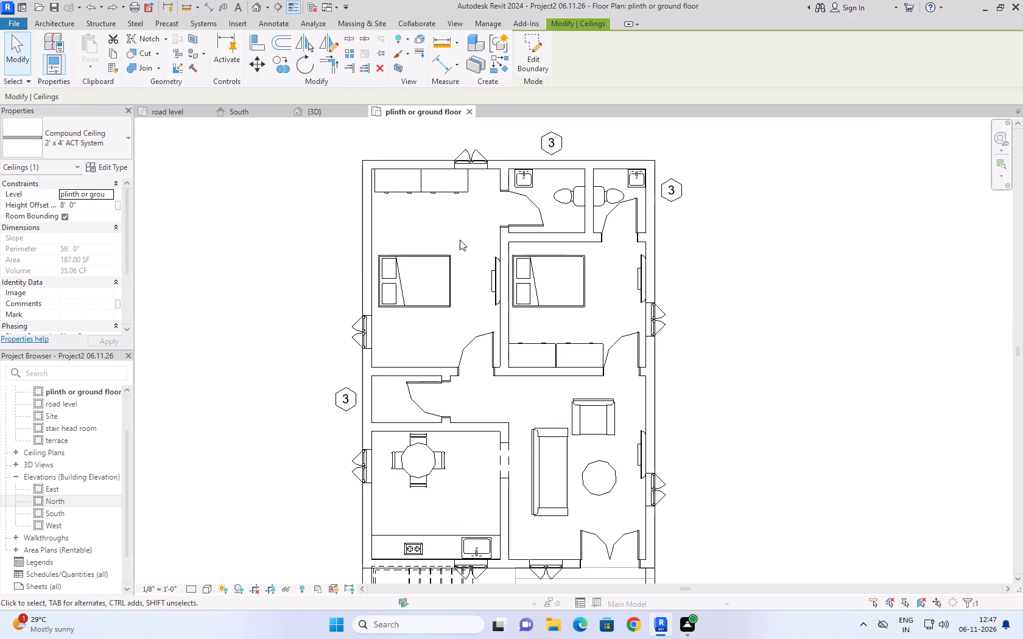
pyautogui.moveTo(469, 228); pyautogui.dragTo(427, 322)
pyautogui.write('SA')
pyautogui.press('Delete')
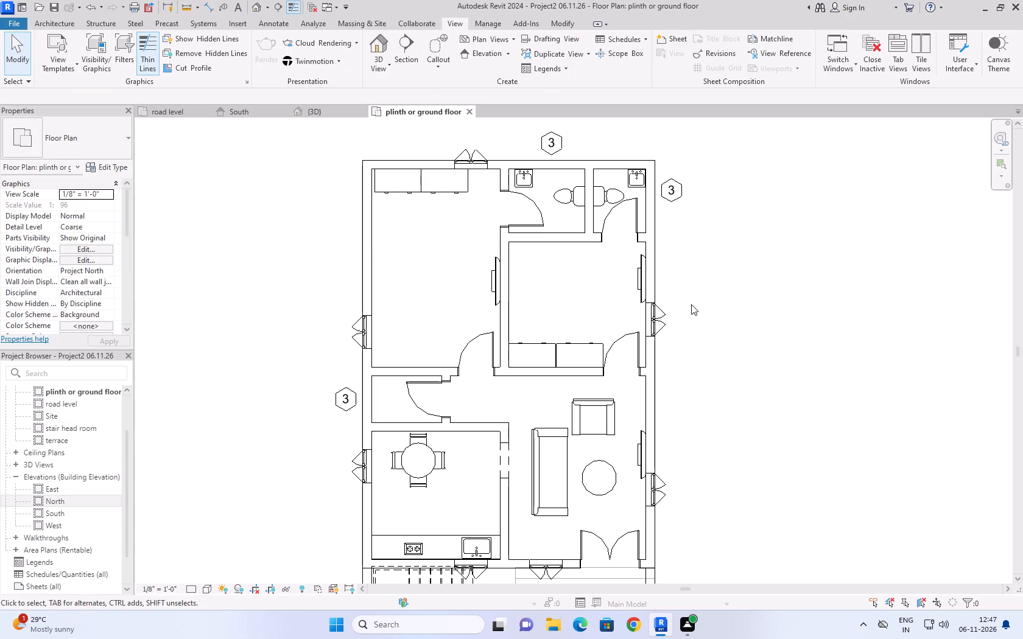
# Start placing a component and load the Bed-Box family from the Beds folder of the US library's Furniture folder.
pyautogui.click(63, 23)
pyautogui.click(149, 75)
pyautogui.click(150, 71)
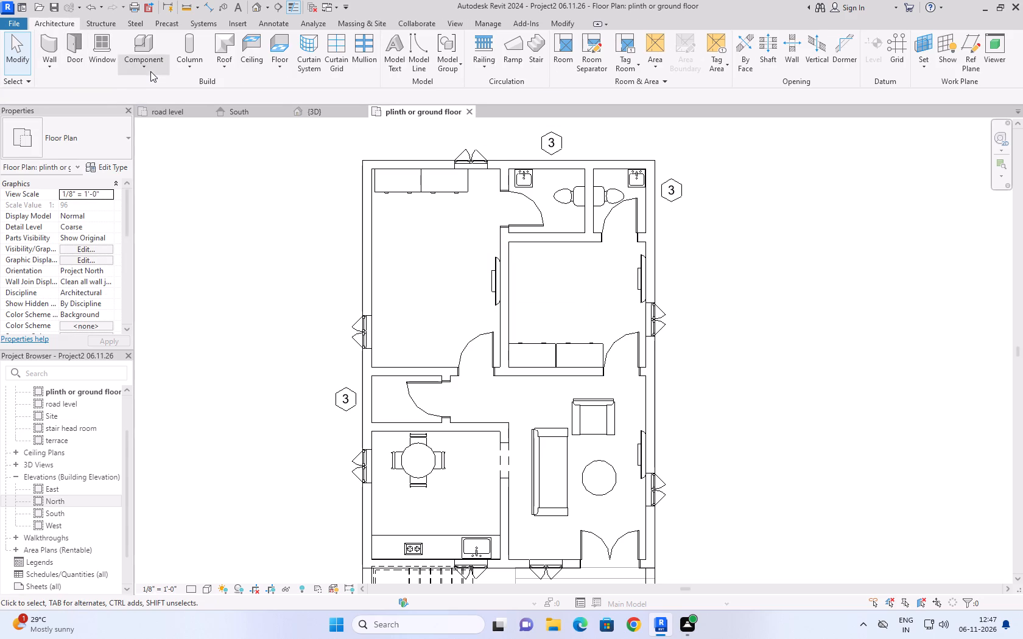
pyautogui.click(158, 86)
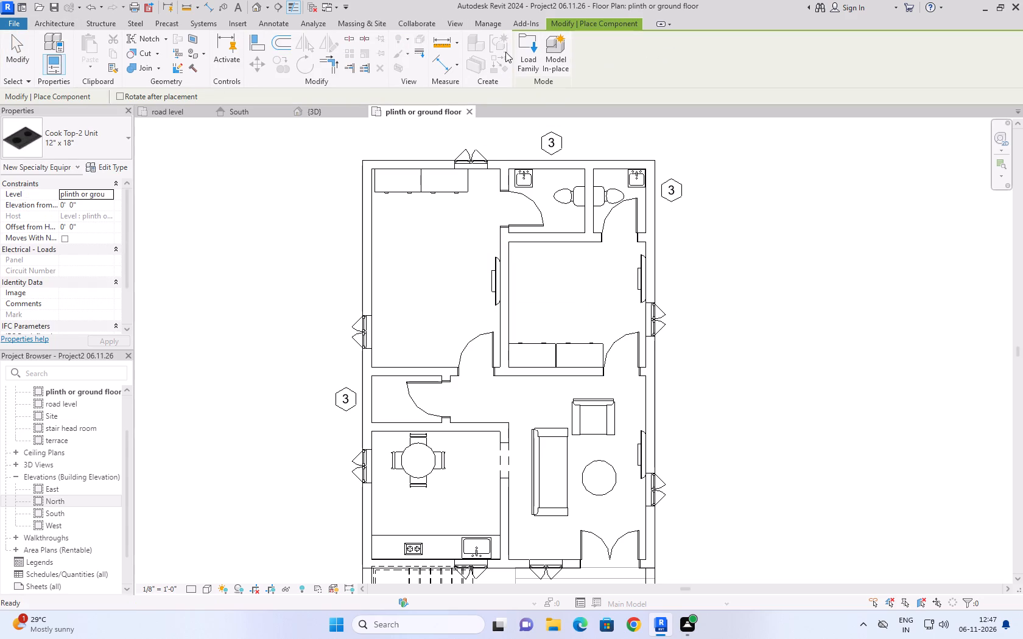
pyautogui.click(529, 47)
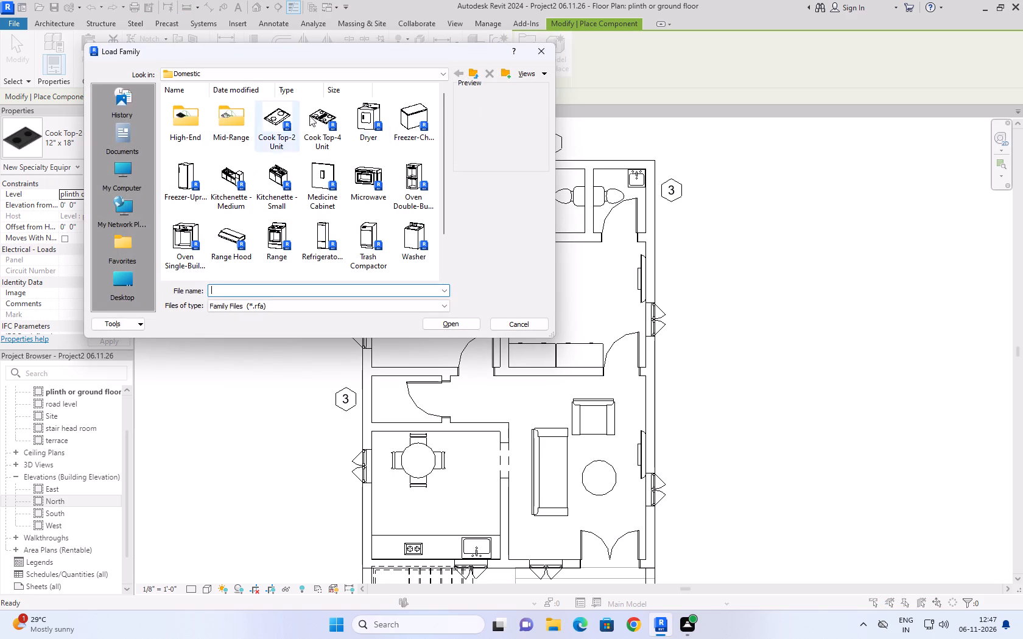
pyautogui.click(477, 71)
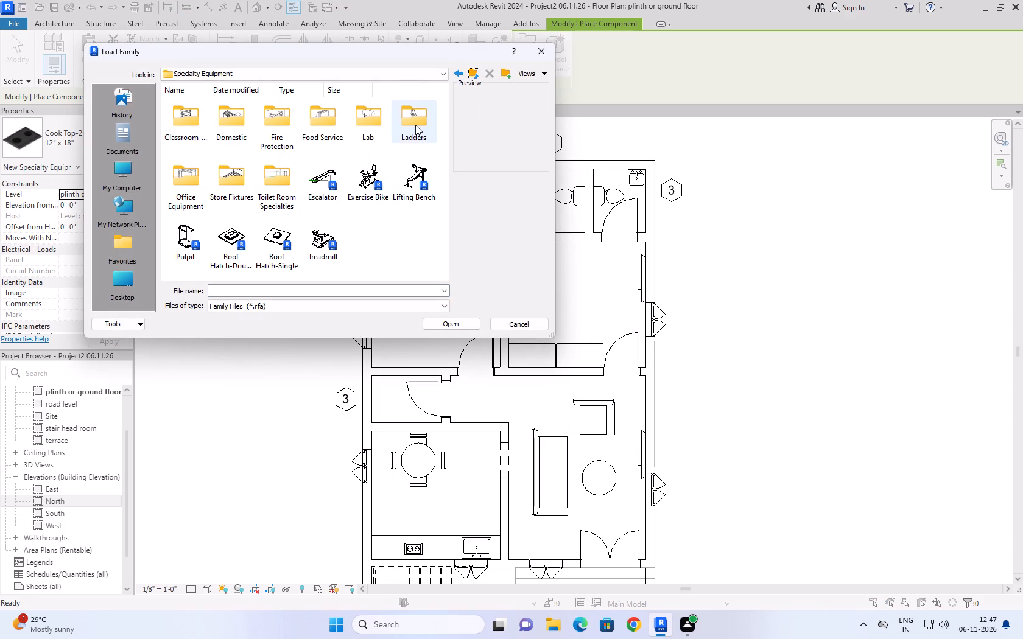
pyautogui.click(473, 72)
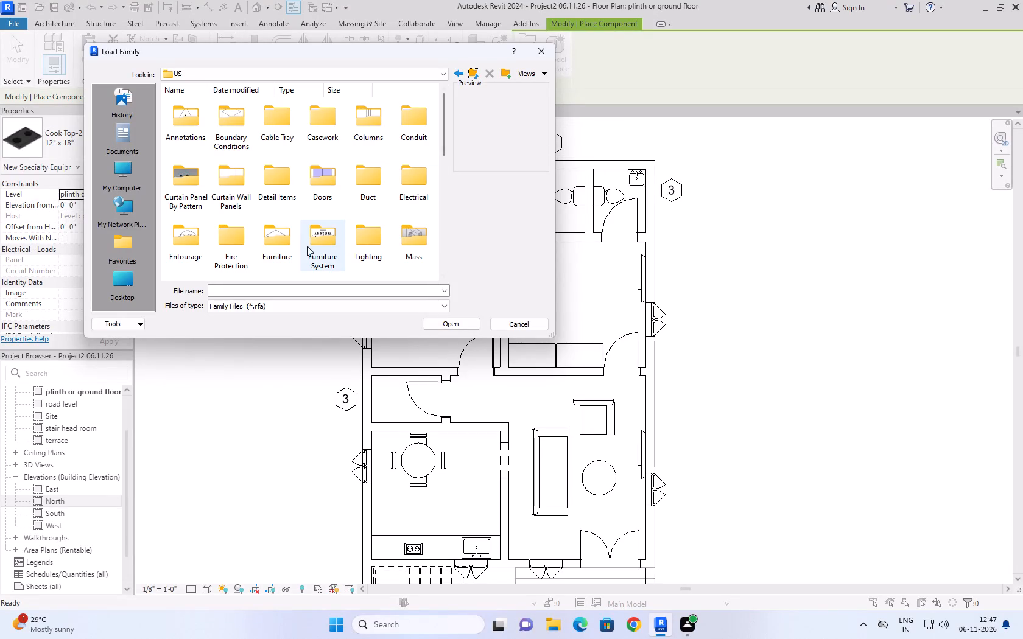
pyautogui.click(261, 252)
pyautogui.doubleClick(262, 242)
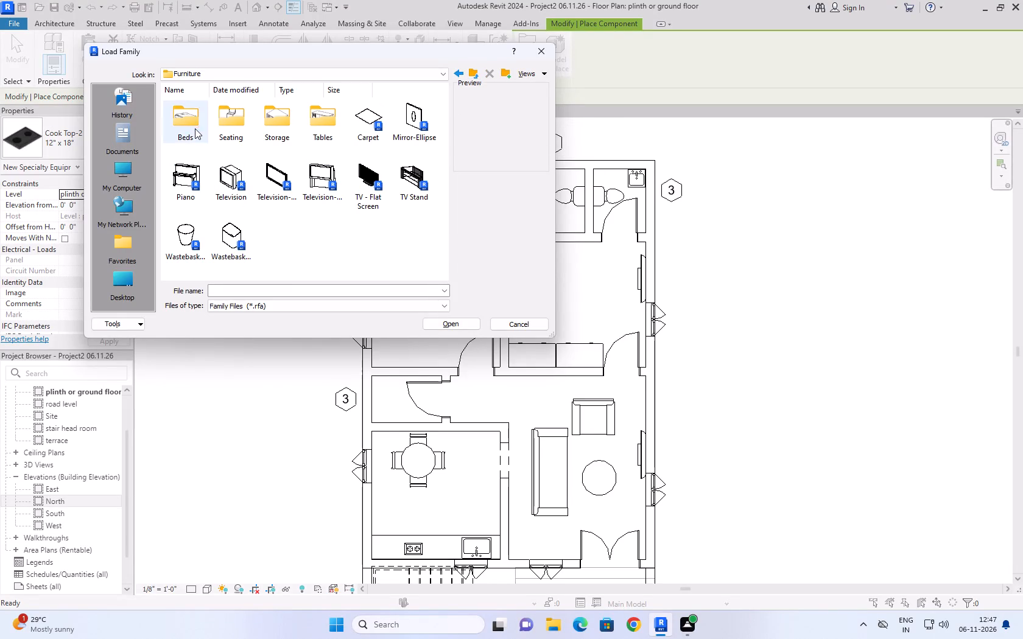
pyautogui.doubleClick(194, 127)
pyautogui.click(191, 122)
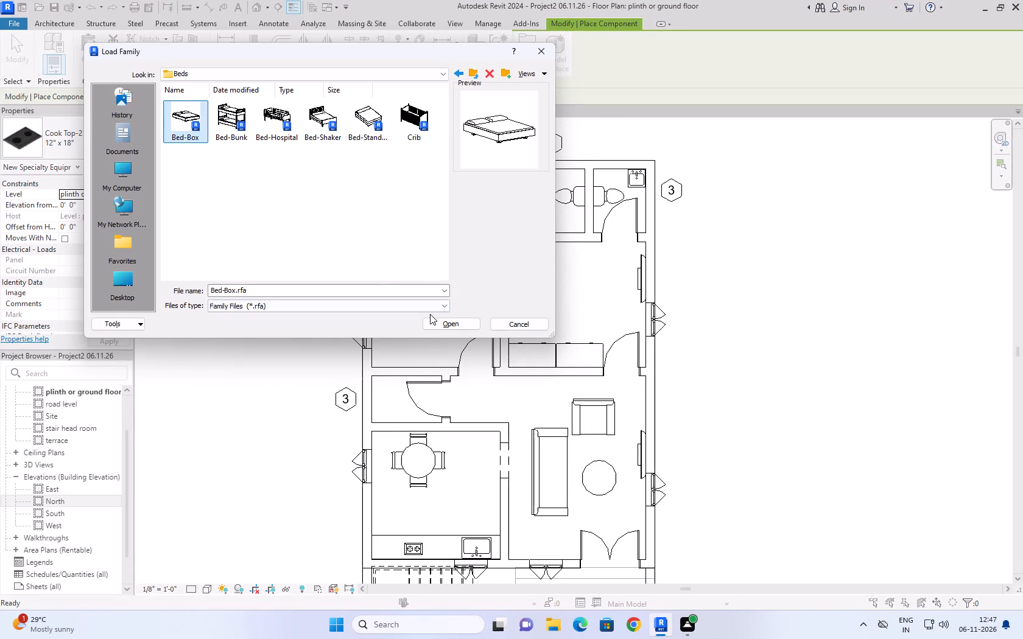
pyautogui.click(440, 321)
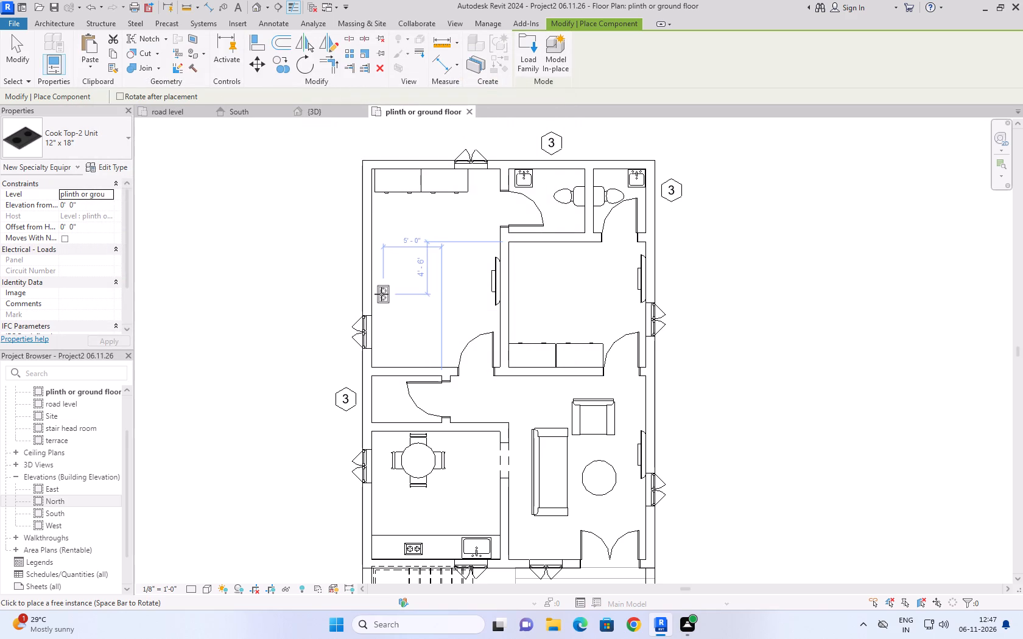
# Look through the available component types for a bed to place in the bedrooms.
pyautogui.scroll(4, 381, 294)
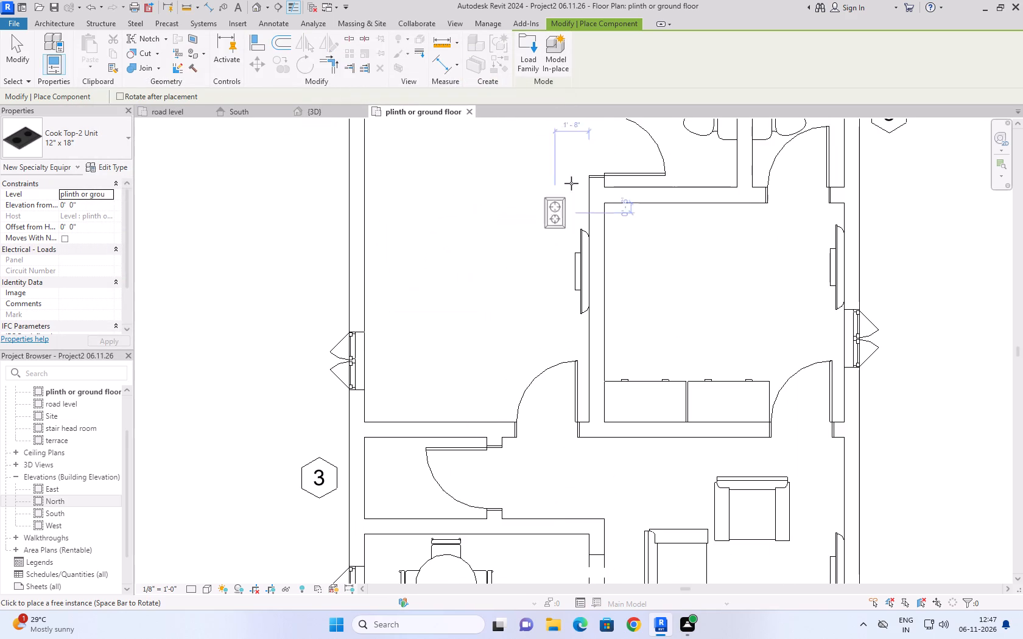
pyautogui.click(16, 131)
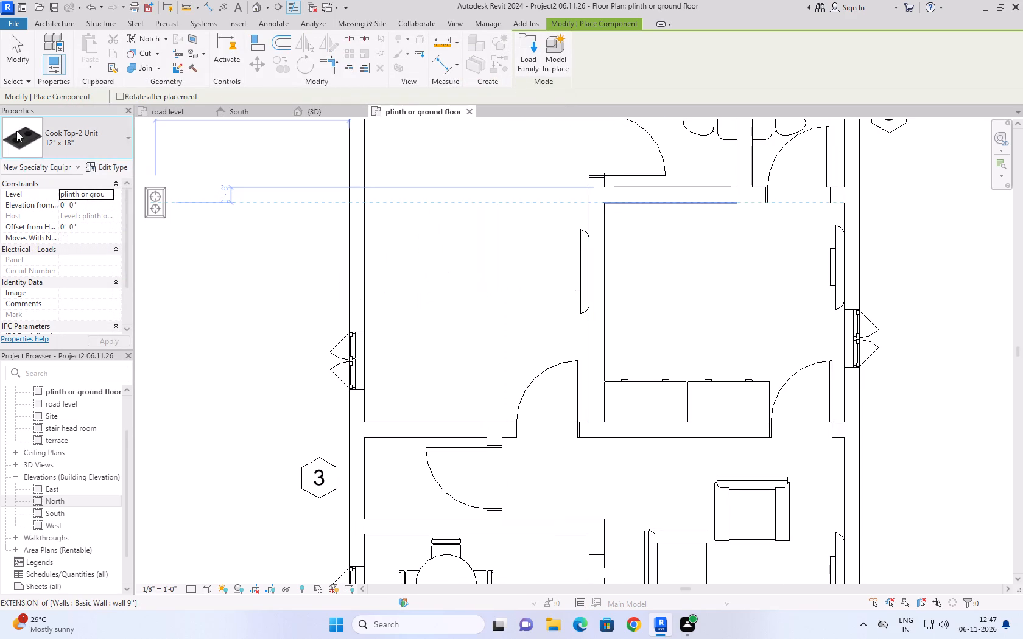
pyautogui.scroll(-4, 44, 327)
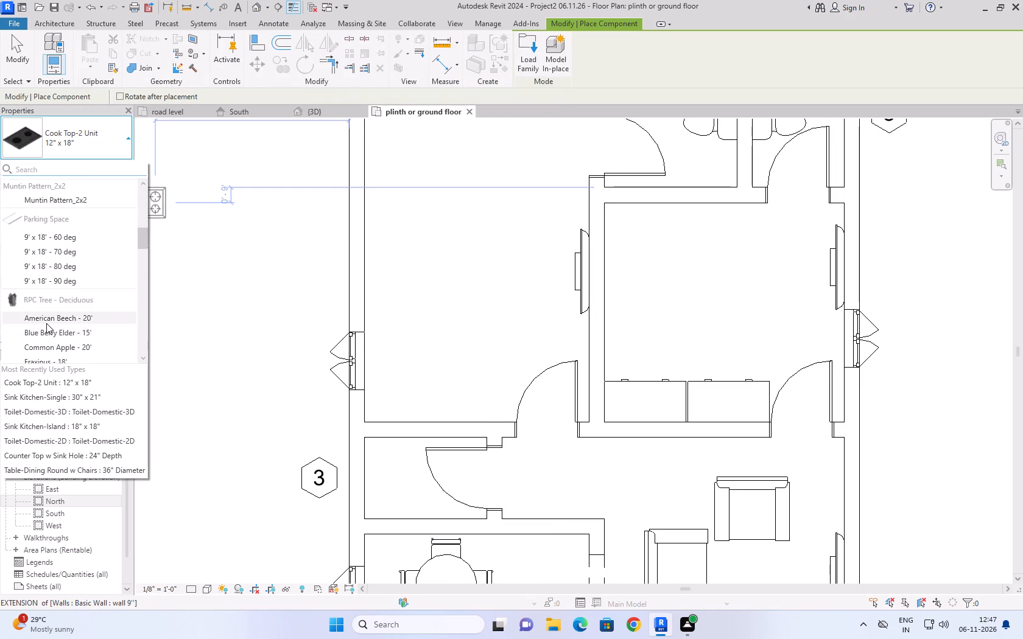
pyautogui.scroll(-17, 46, 323)
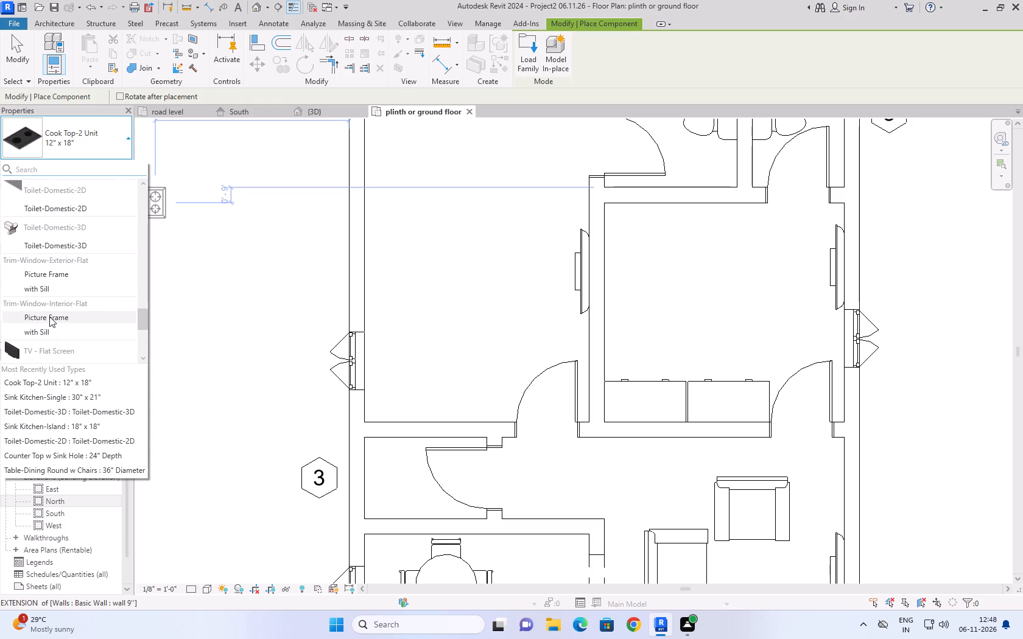
pyautogui.scroll(2, 51, 316)
pyautogui.scroll(-14, 51, 316)
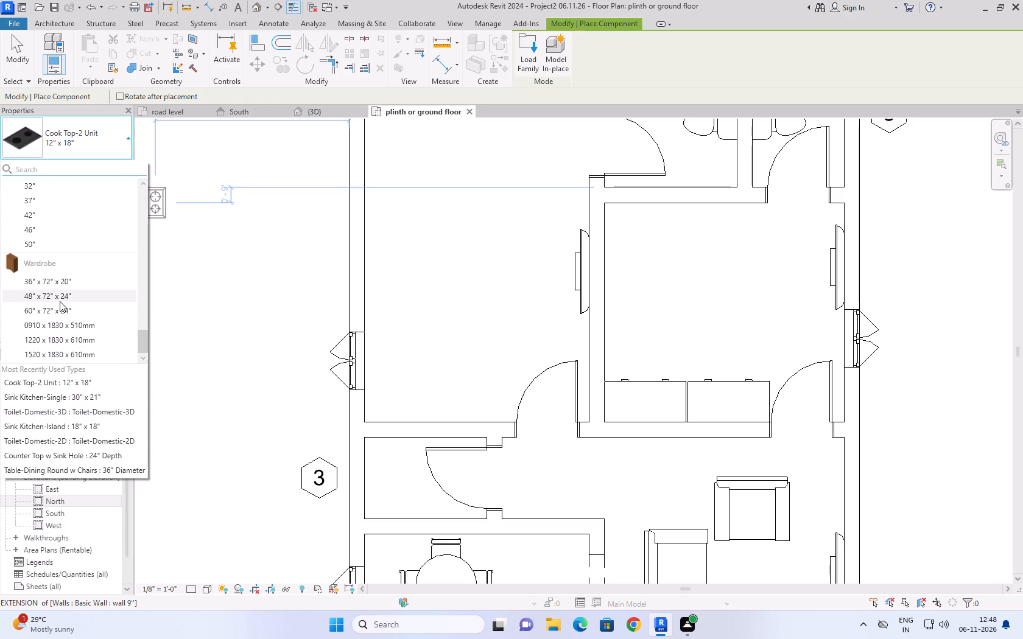
pyautogui.scroll(-7, 60, 301)
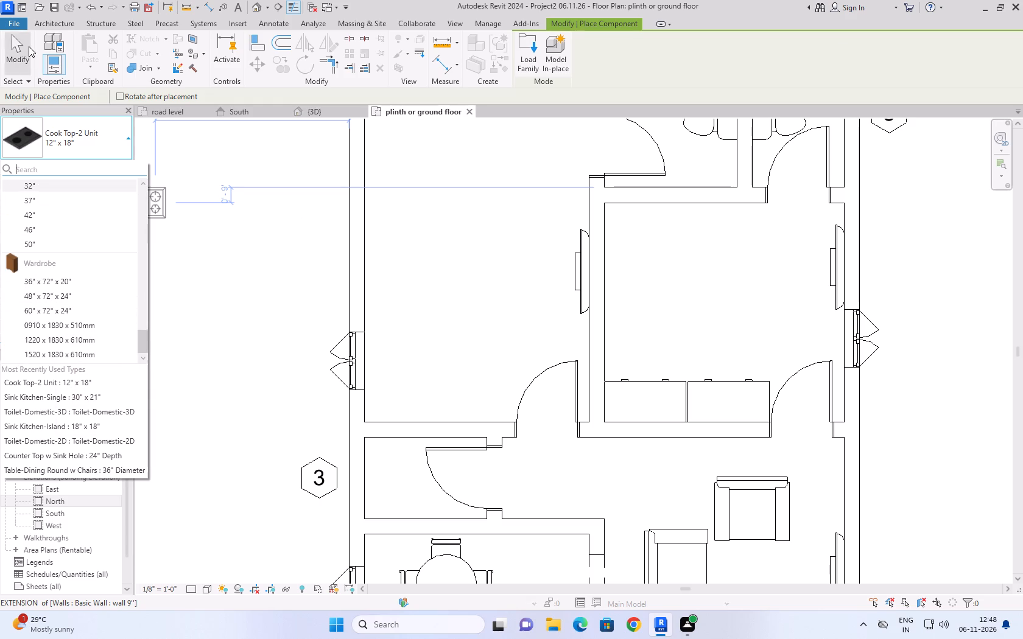
pyautogui.tripleClick(28, 45)
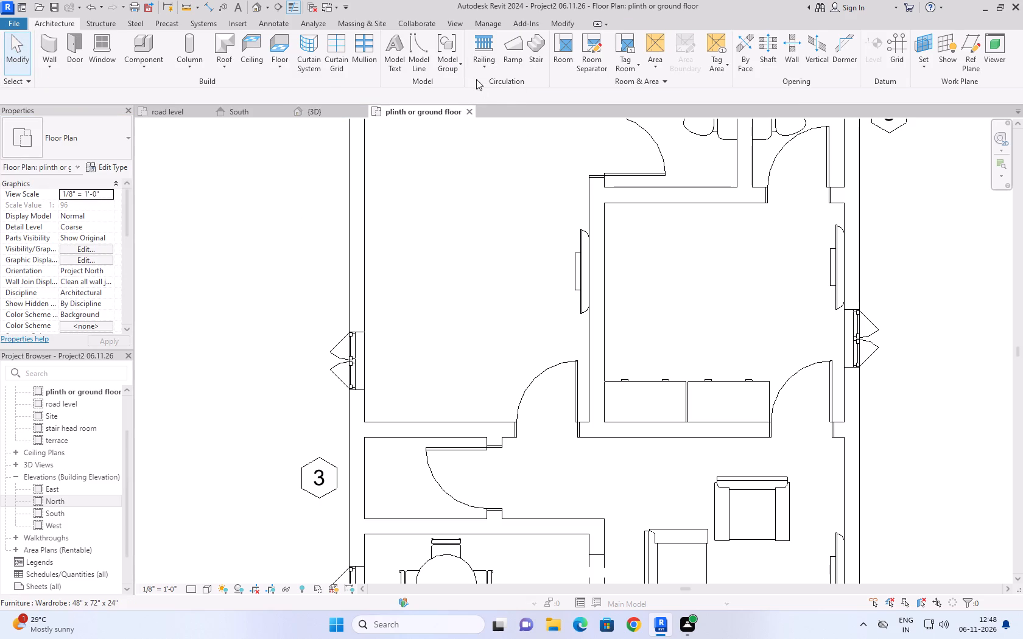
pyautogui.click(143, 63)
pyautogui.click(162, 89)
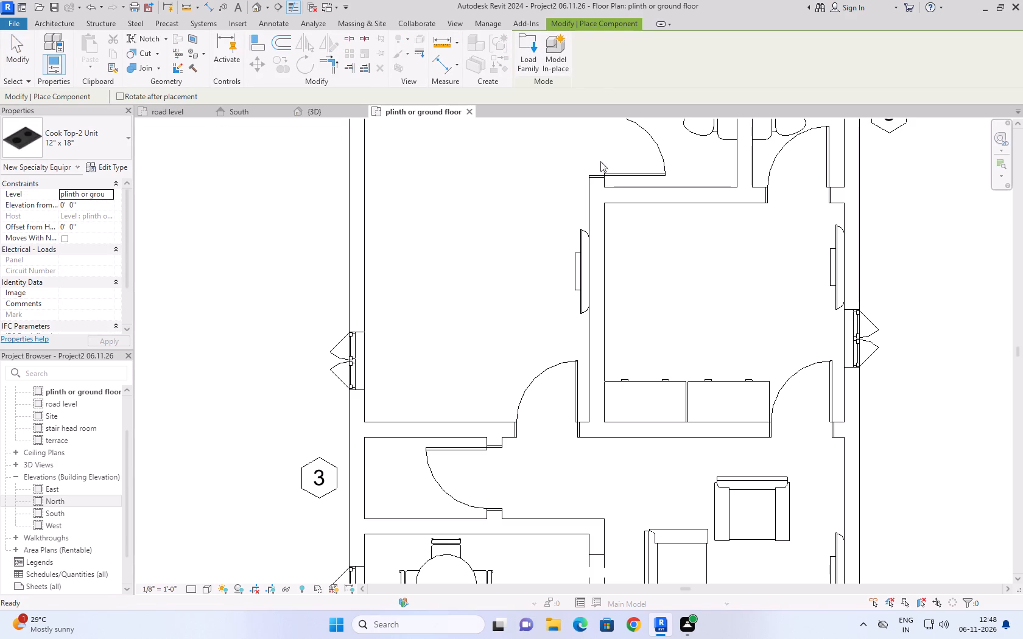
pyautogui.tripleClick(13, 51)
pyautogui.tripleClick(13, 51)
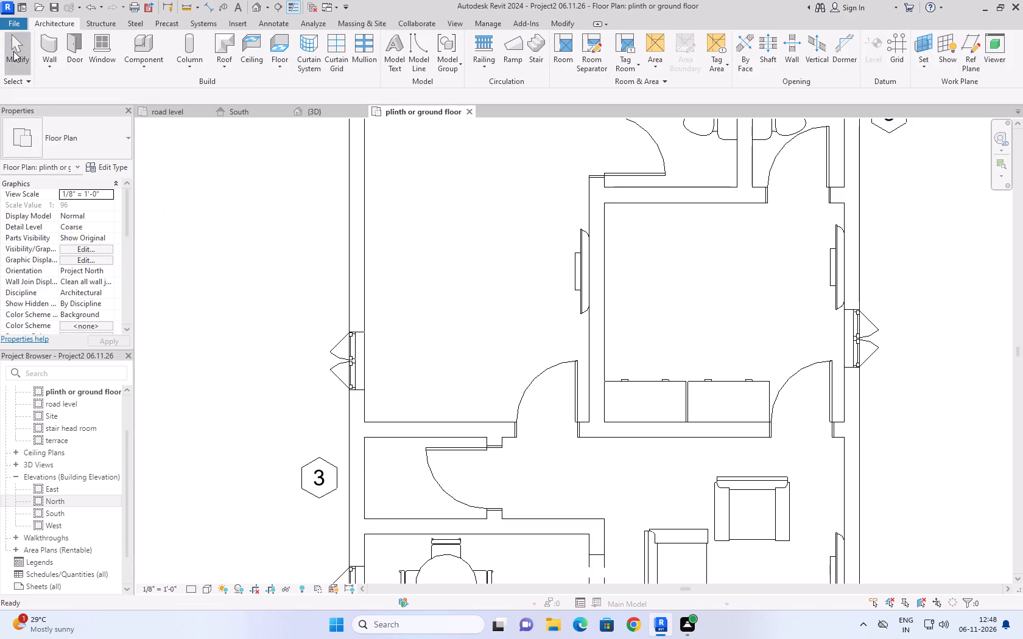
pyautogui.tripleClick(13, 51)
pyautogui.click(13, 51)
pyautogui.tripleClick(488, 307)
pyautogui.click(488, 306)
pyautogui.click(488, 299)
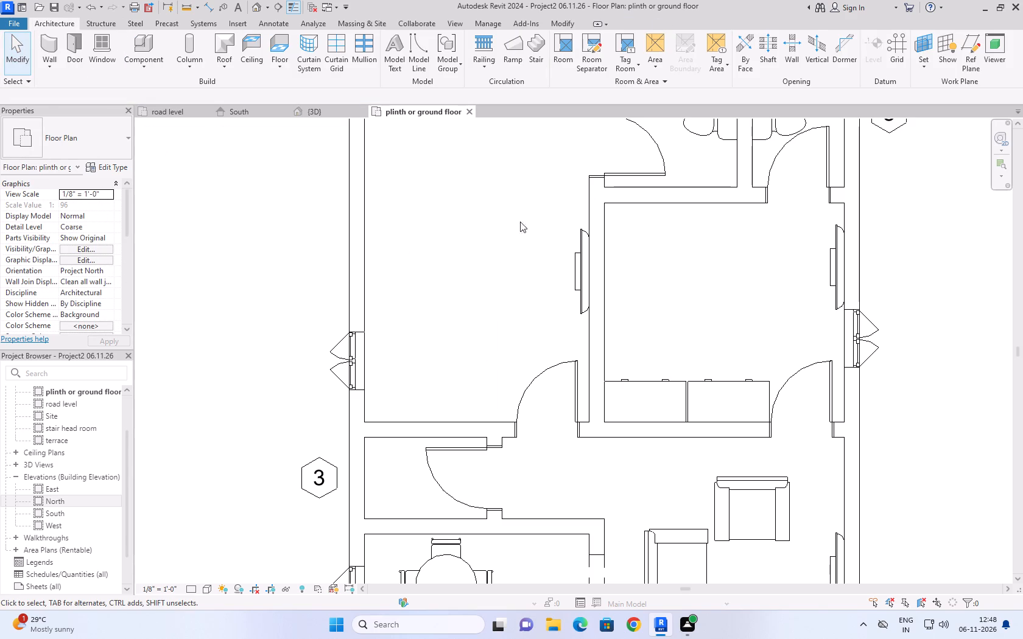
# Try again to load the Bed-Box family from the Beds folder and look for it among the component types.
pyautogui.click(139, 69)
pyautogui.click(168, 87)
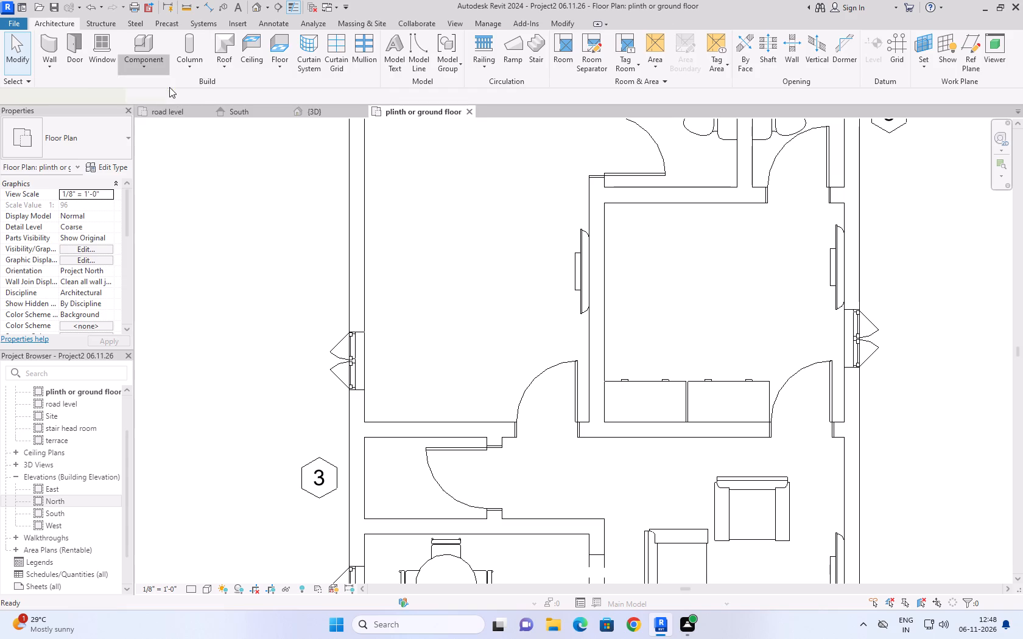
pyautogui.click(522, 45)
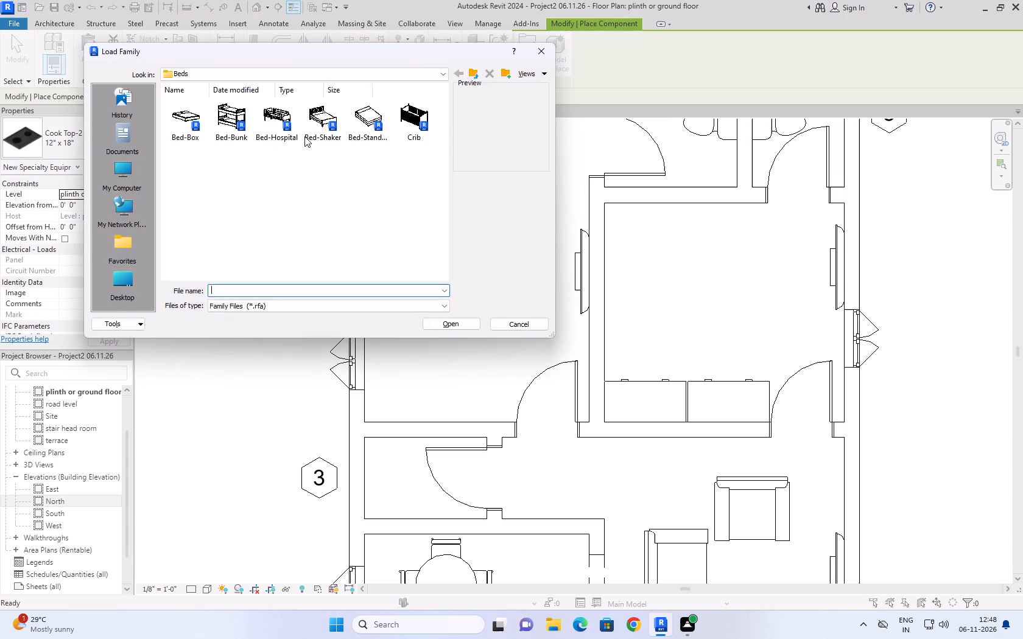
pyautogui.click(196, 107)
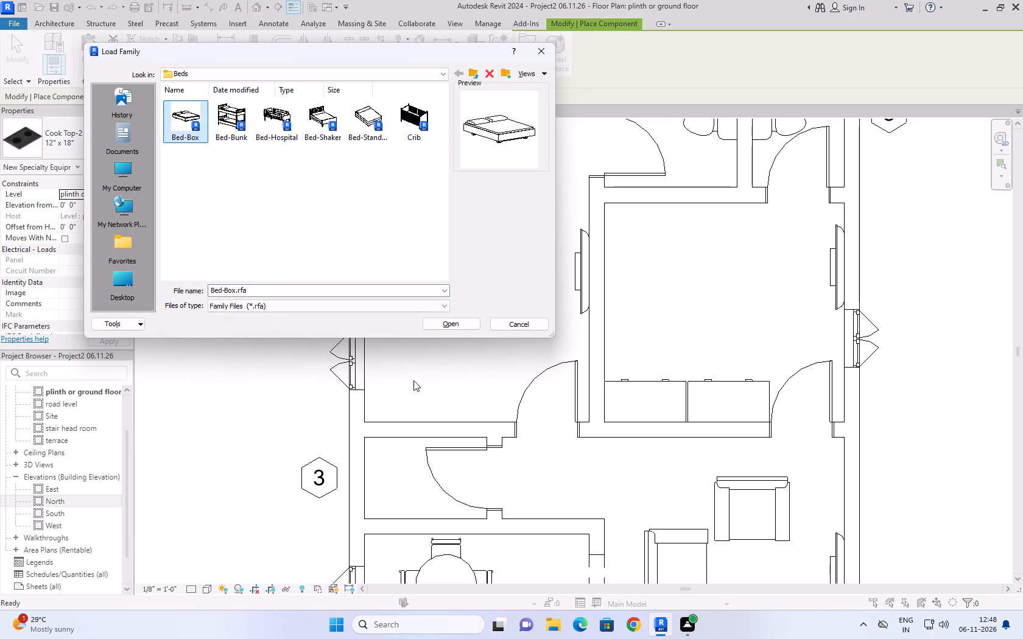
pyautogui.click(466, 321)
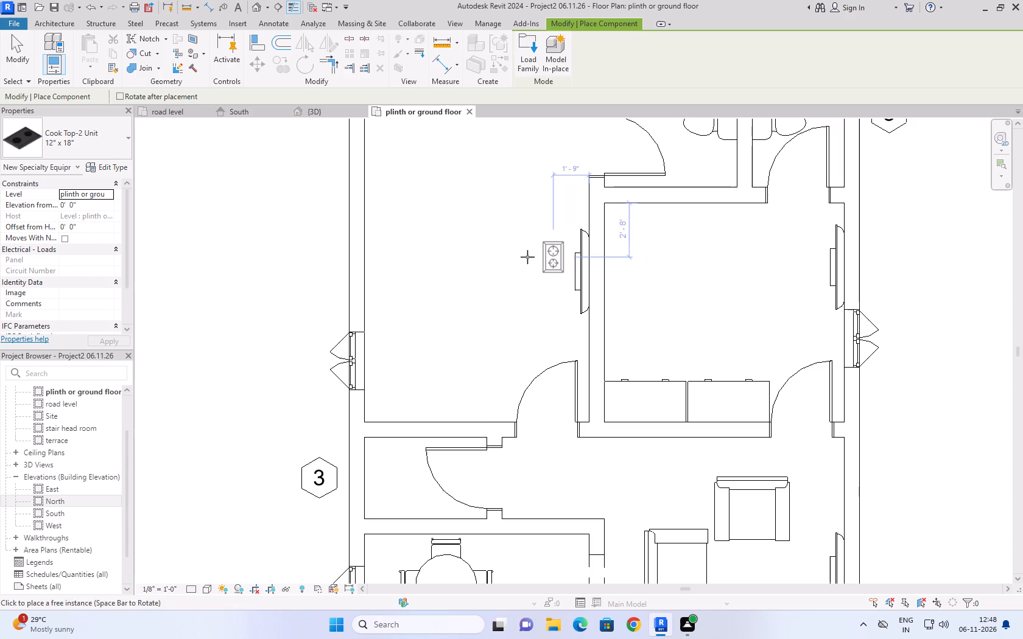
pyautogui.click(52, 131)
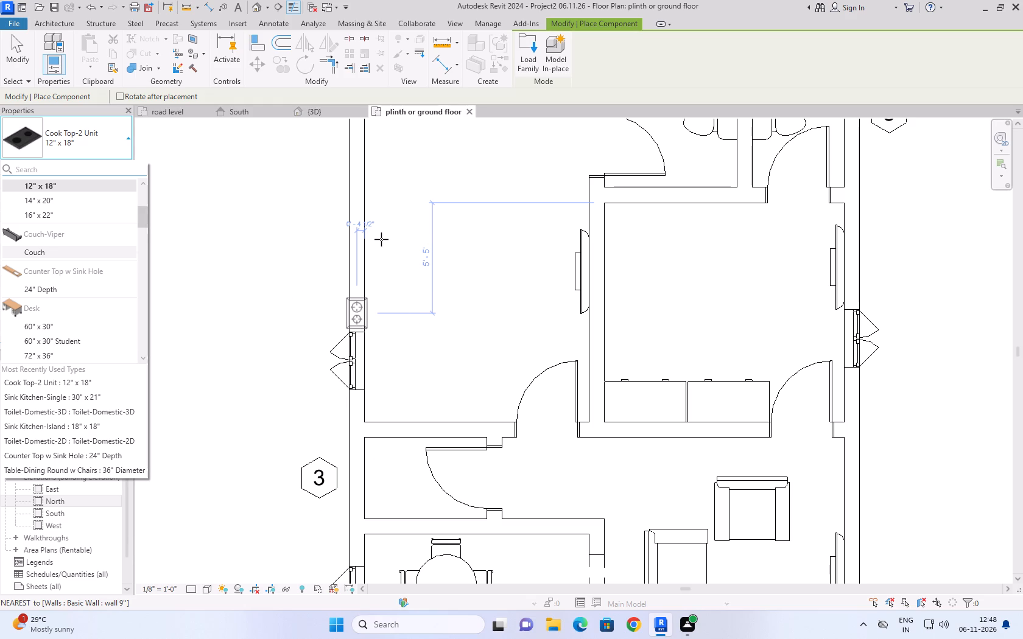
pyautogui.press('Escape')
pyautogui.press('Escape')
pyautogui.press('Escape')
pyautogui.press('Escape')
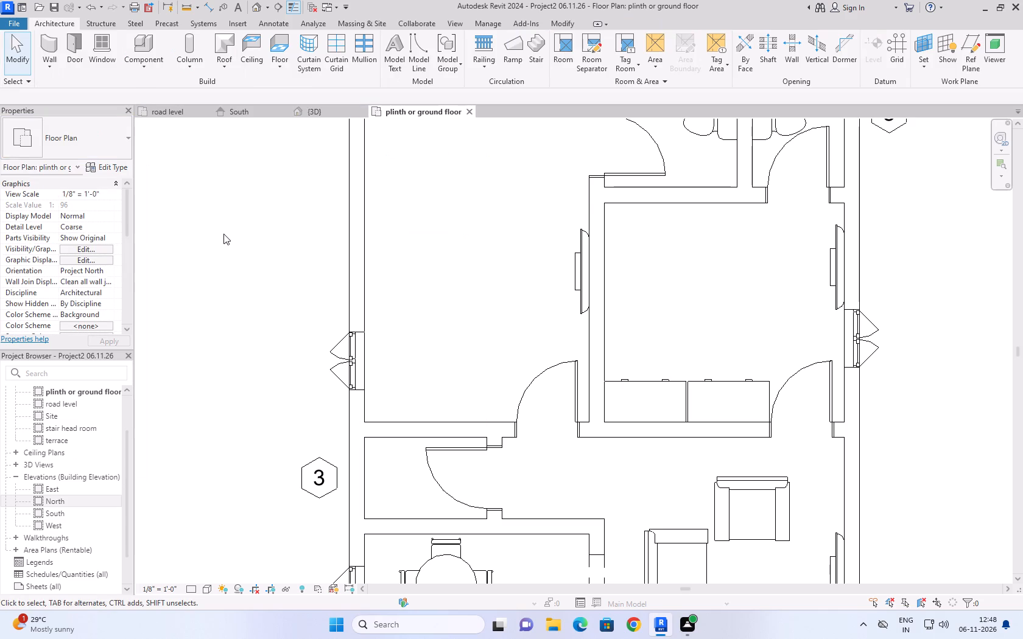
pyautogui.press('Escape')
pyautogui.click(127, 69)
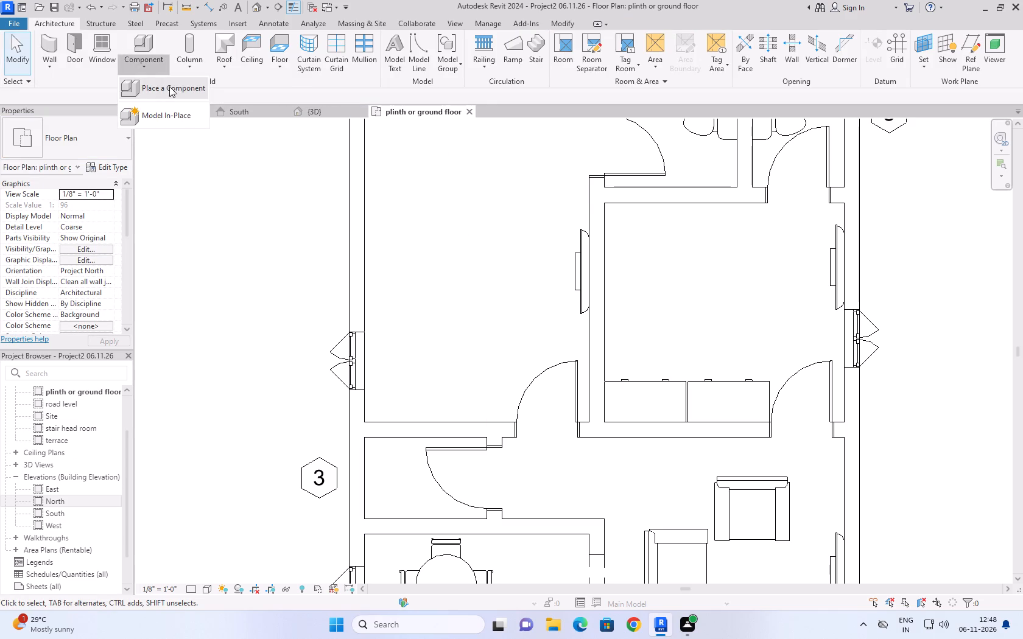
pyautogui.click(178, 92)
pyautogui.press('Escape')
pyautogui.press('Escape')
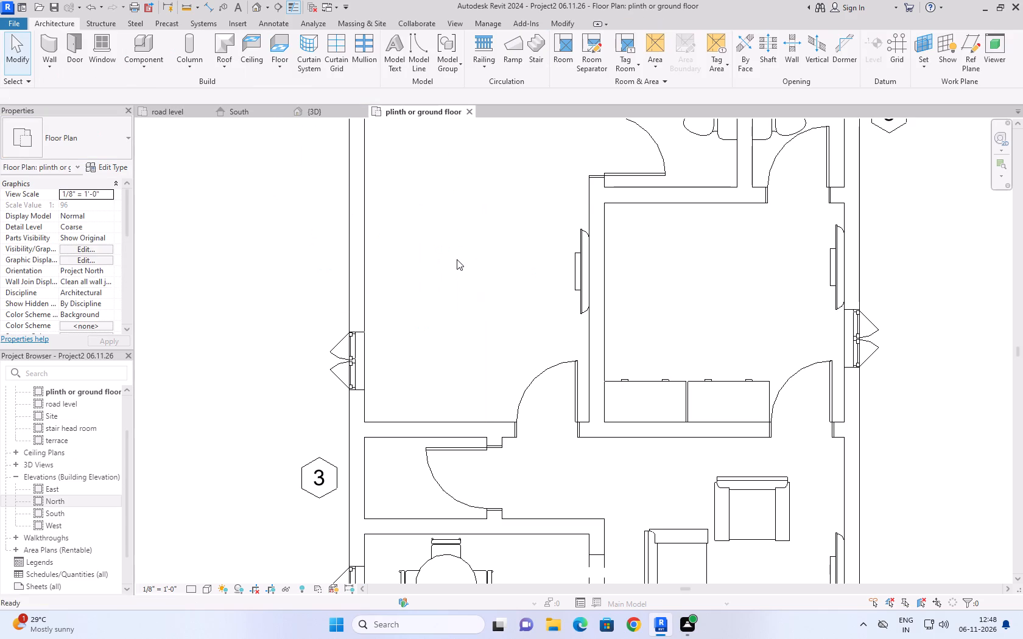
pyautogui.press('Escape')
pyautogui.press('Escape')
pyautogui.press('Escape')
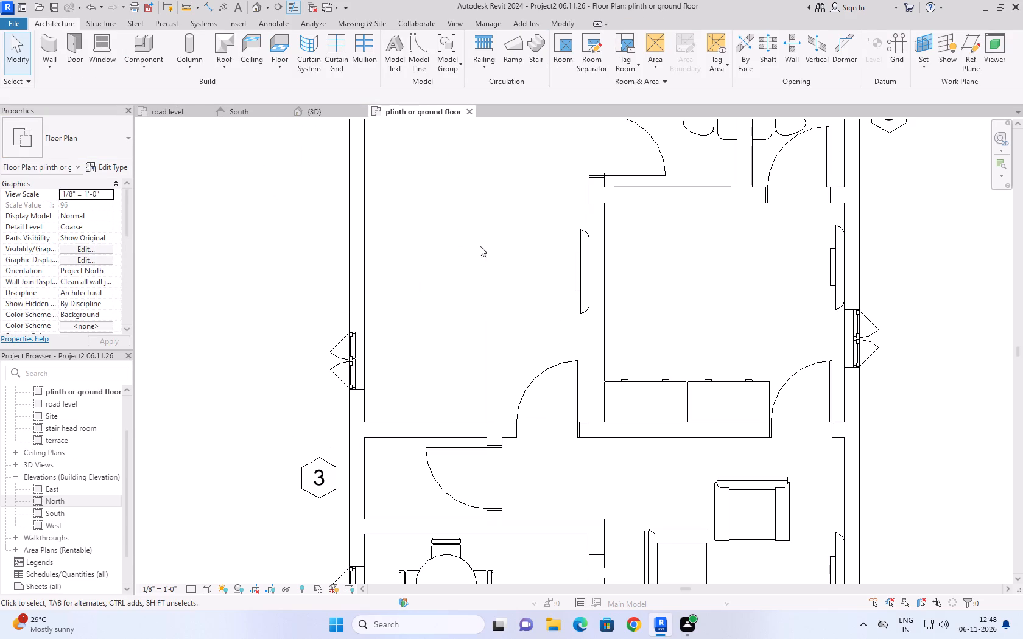
# Switch from the ground floor plan to the 3D view.
pyautogui.click(334, 108)
pyautogui.press('Escape')
pyautogui.press('Escape')
pyautogui.press('Escape')
pyautogui.press('Escape')
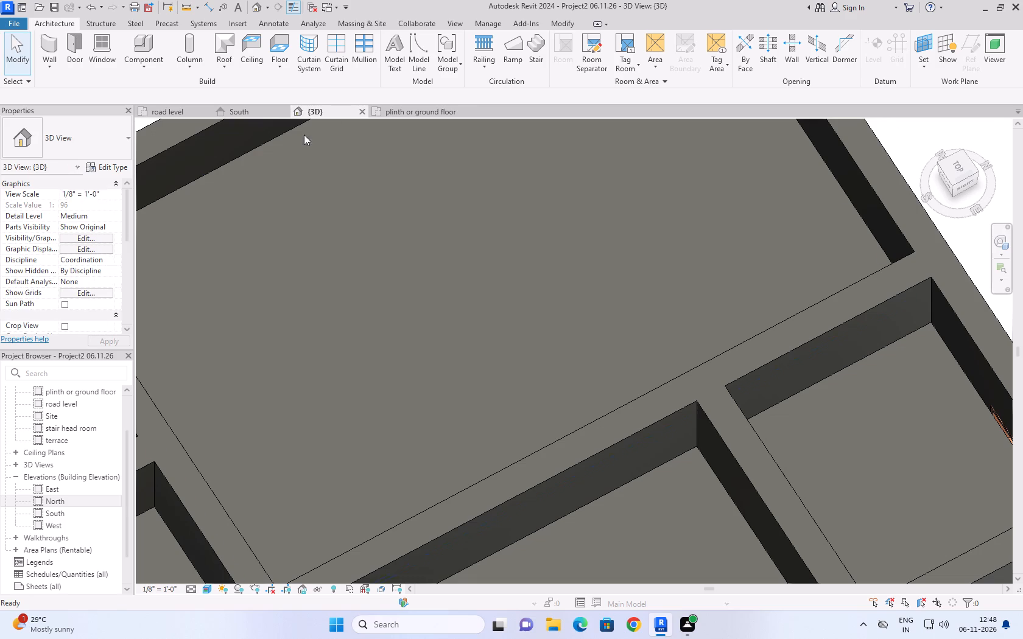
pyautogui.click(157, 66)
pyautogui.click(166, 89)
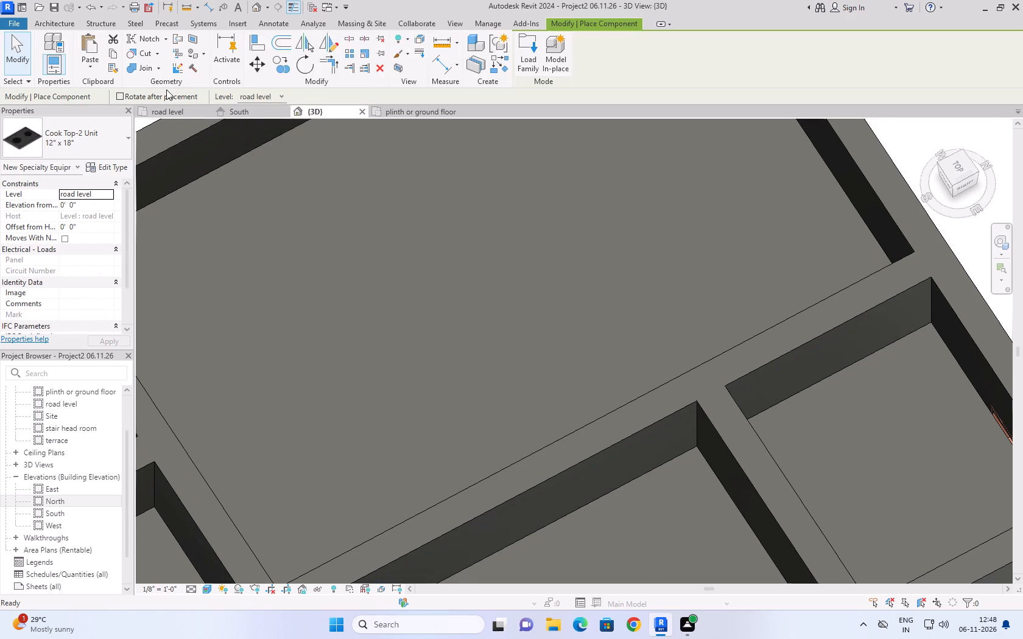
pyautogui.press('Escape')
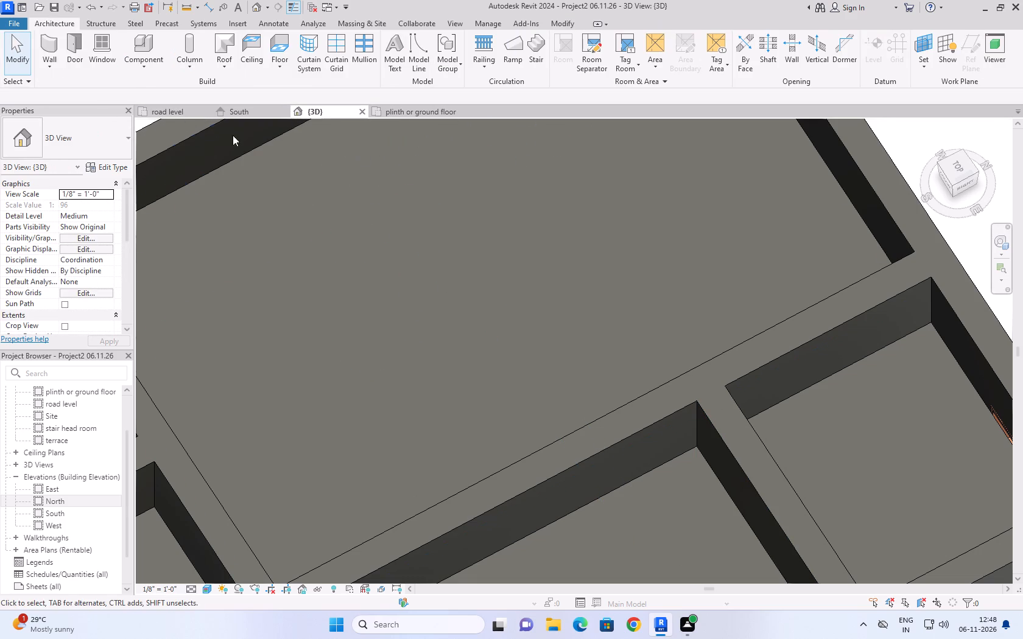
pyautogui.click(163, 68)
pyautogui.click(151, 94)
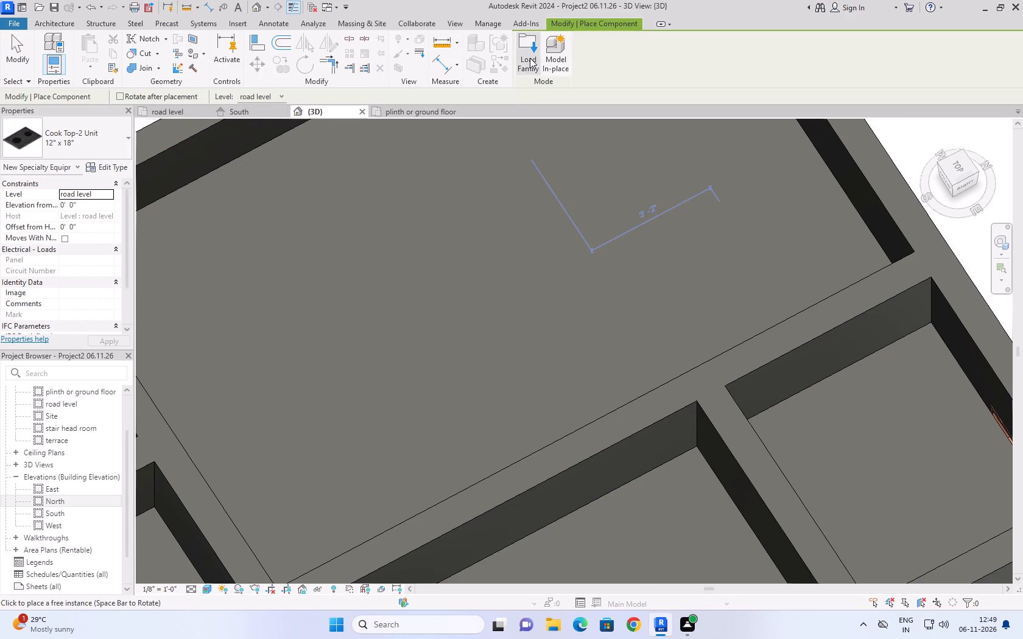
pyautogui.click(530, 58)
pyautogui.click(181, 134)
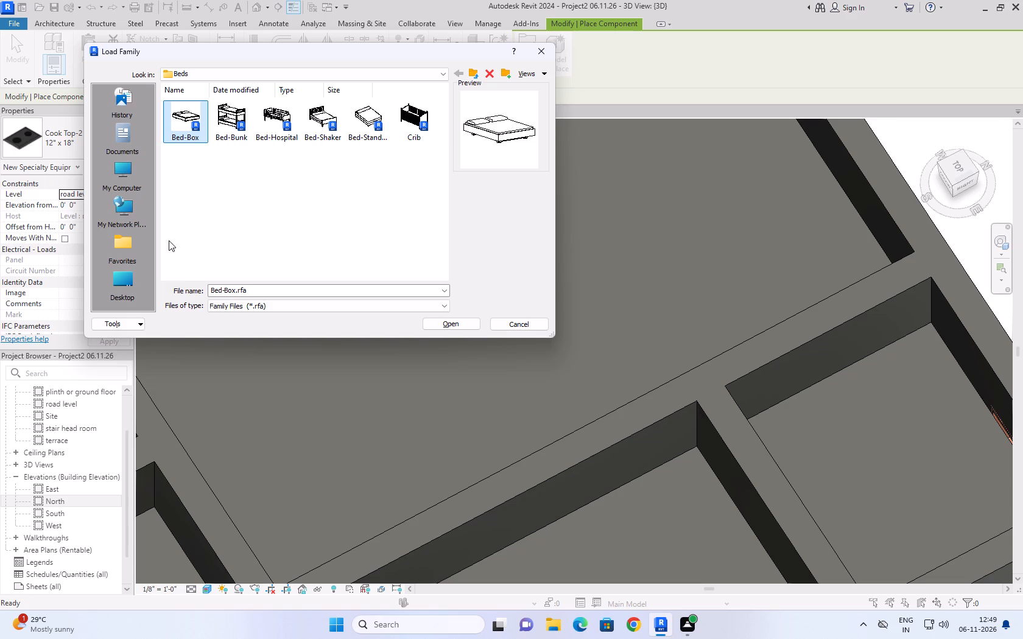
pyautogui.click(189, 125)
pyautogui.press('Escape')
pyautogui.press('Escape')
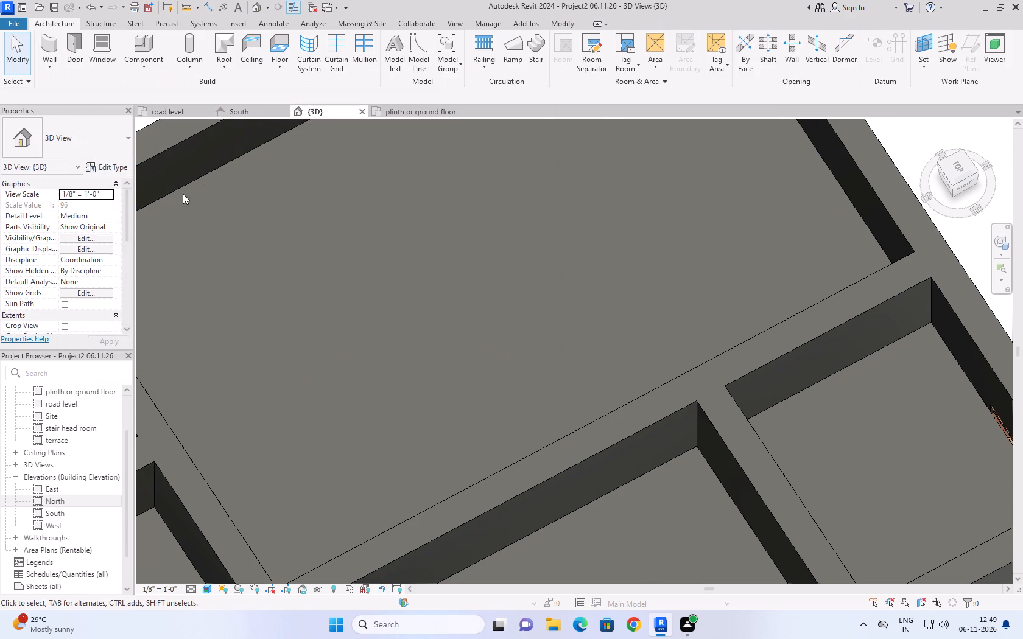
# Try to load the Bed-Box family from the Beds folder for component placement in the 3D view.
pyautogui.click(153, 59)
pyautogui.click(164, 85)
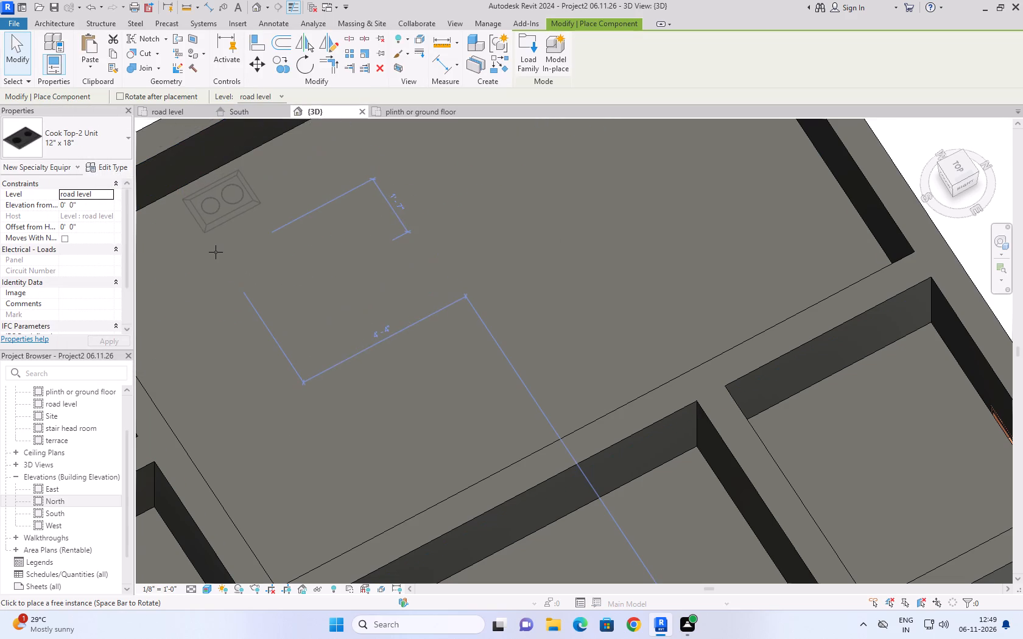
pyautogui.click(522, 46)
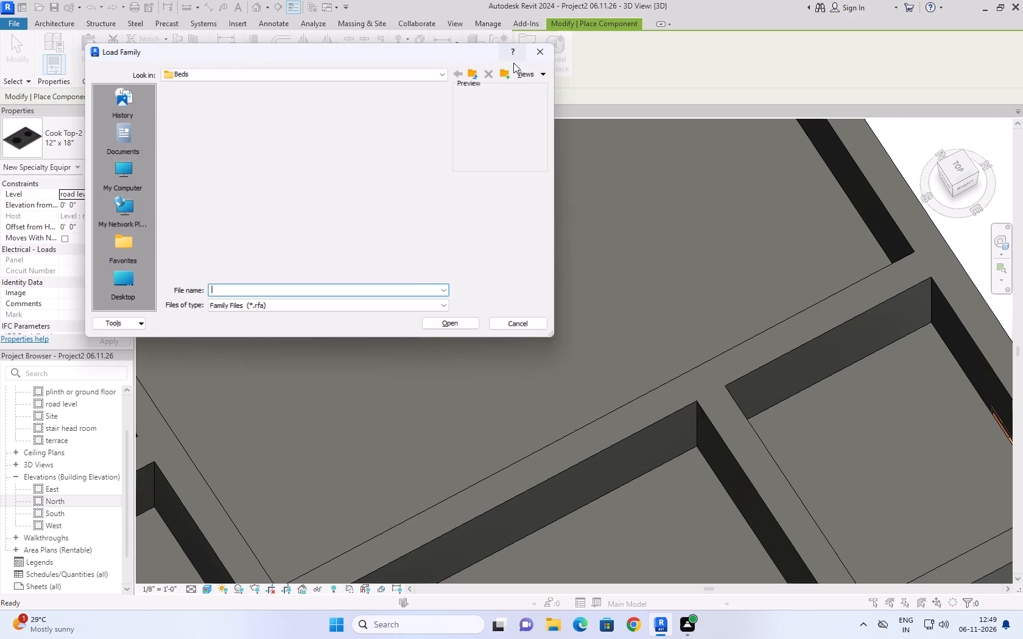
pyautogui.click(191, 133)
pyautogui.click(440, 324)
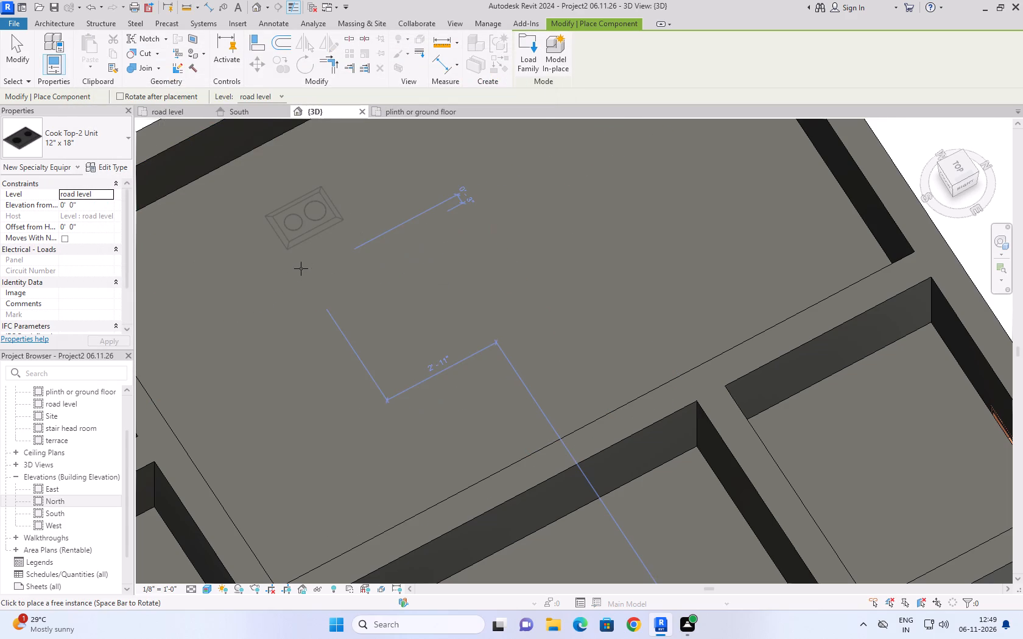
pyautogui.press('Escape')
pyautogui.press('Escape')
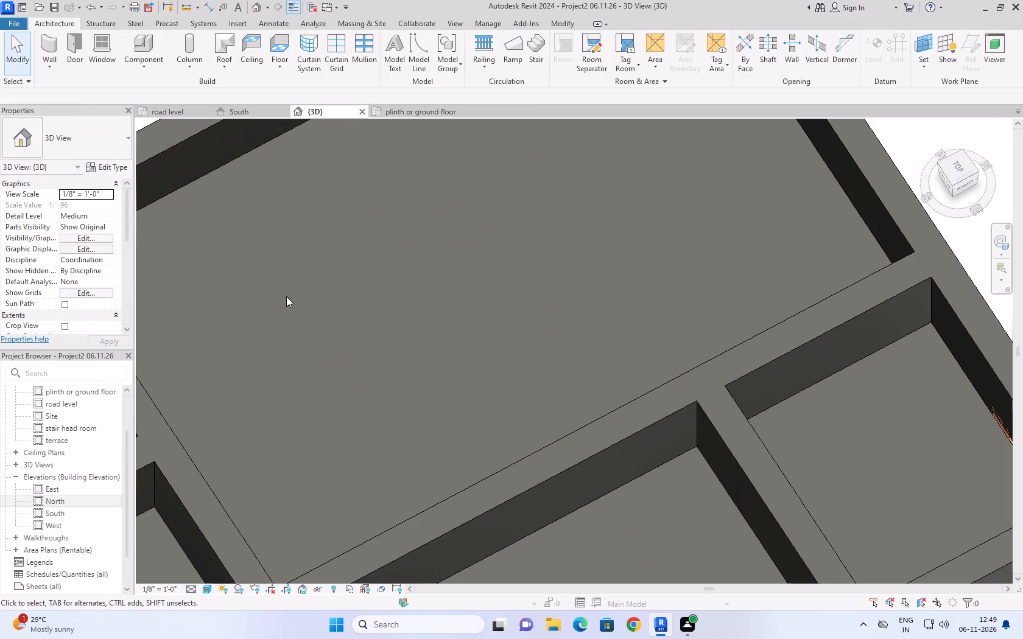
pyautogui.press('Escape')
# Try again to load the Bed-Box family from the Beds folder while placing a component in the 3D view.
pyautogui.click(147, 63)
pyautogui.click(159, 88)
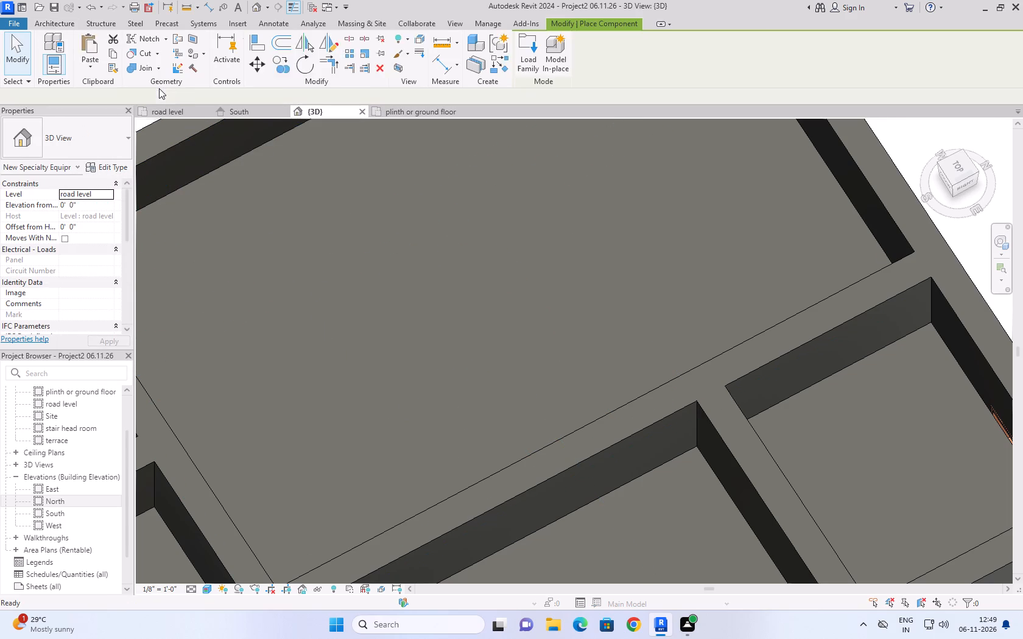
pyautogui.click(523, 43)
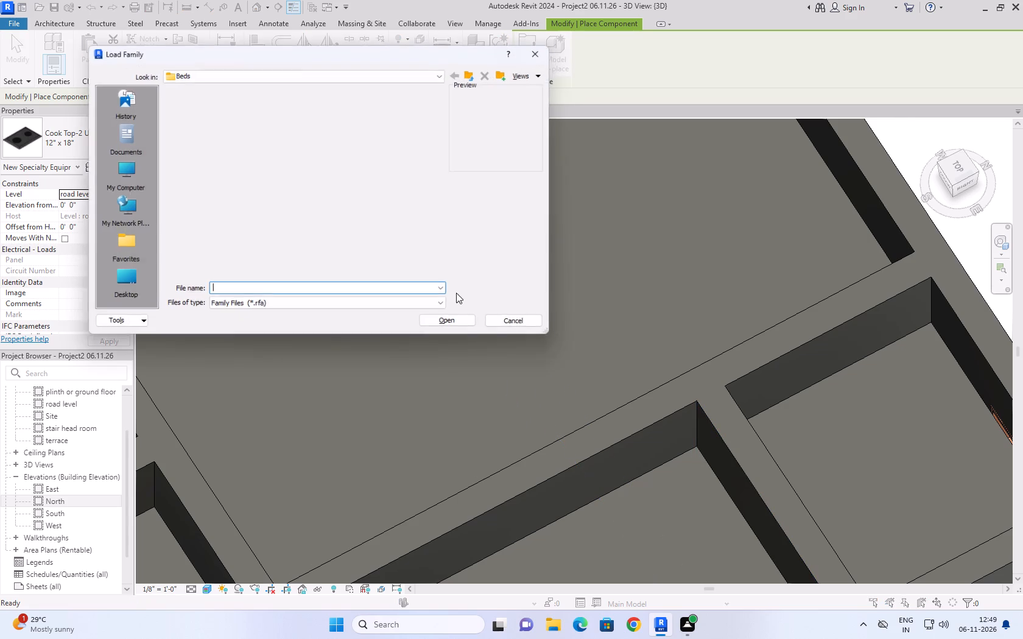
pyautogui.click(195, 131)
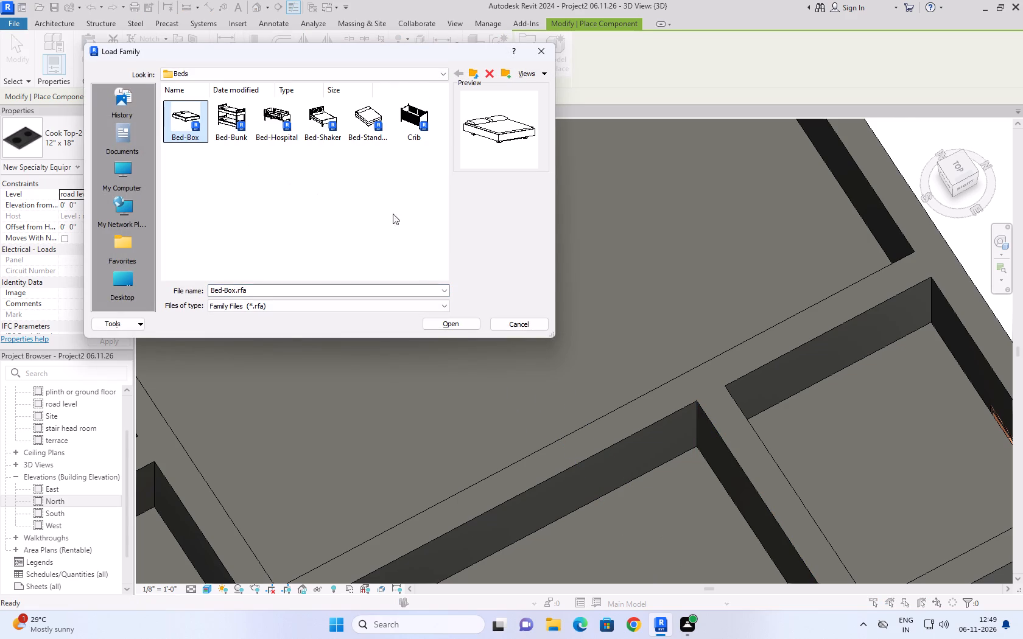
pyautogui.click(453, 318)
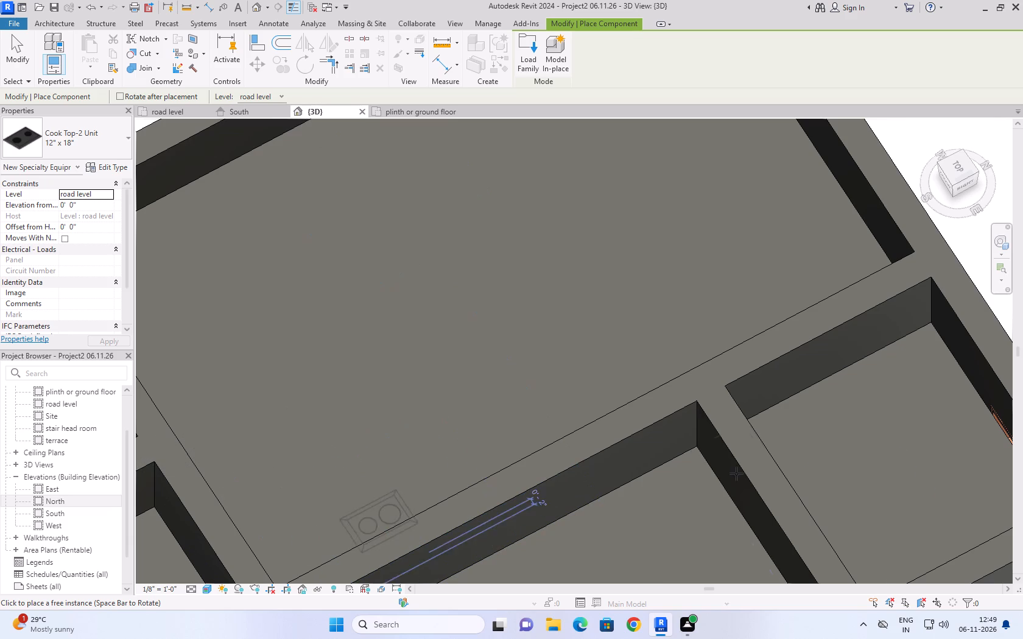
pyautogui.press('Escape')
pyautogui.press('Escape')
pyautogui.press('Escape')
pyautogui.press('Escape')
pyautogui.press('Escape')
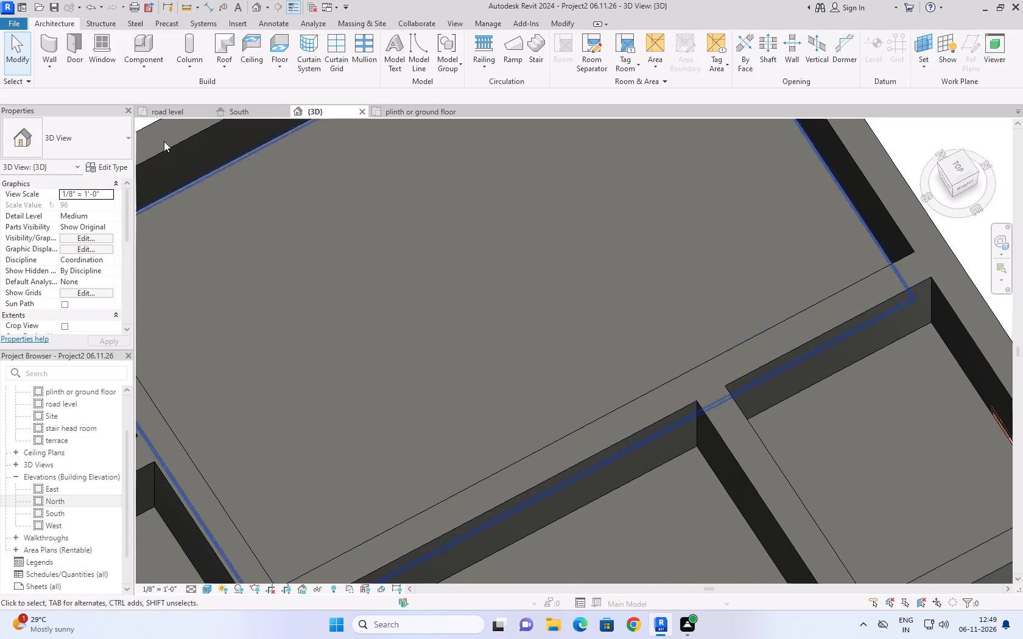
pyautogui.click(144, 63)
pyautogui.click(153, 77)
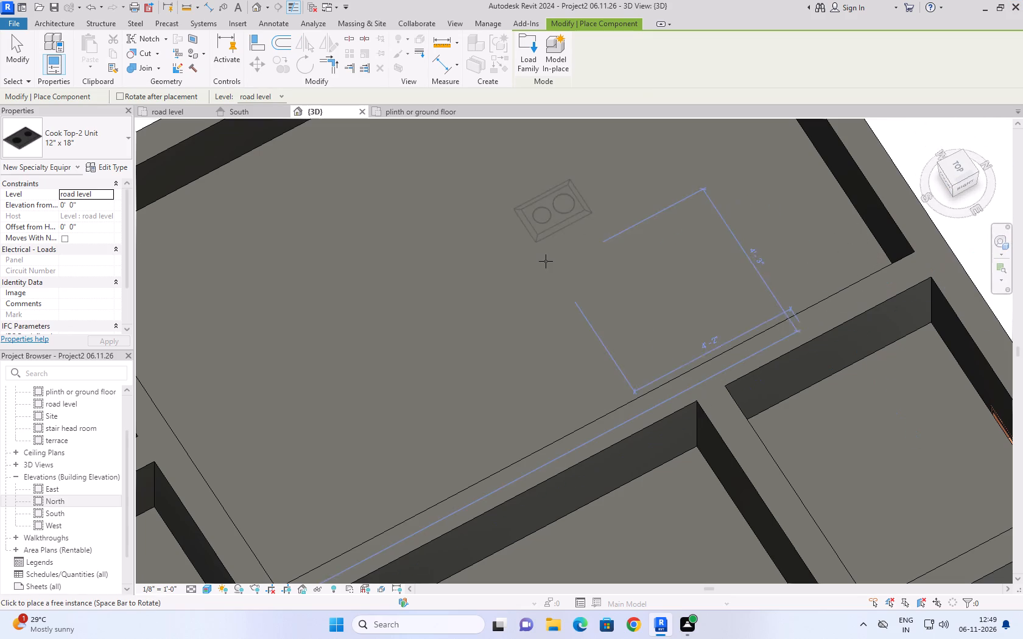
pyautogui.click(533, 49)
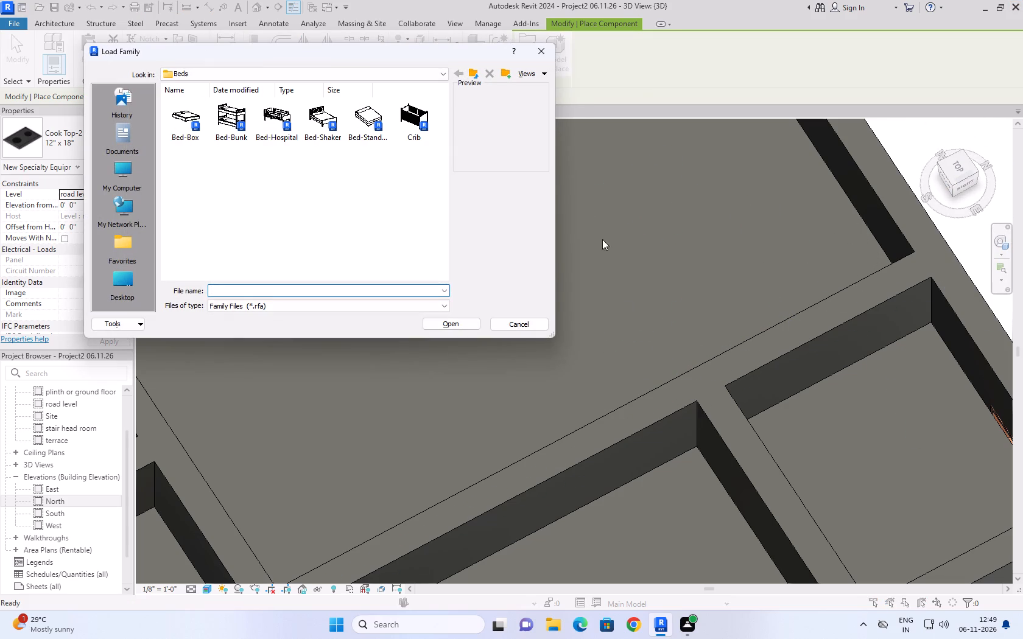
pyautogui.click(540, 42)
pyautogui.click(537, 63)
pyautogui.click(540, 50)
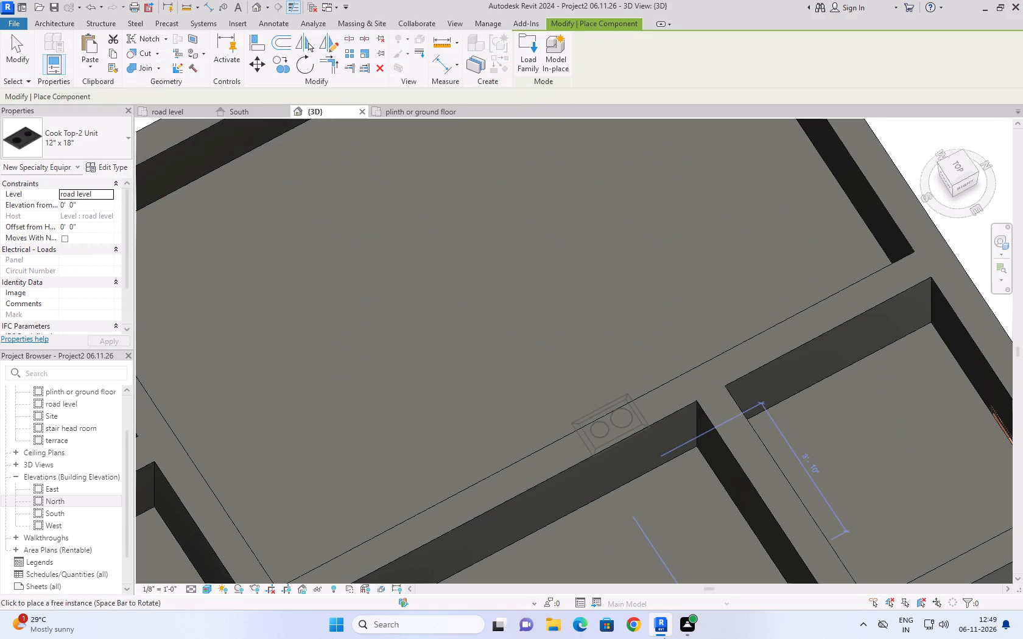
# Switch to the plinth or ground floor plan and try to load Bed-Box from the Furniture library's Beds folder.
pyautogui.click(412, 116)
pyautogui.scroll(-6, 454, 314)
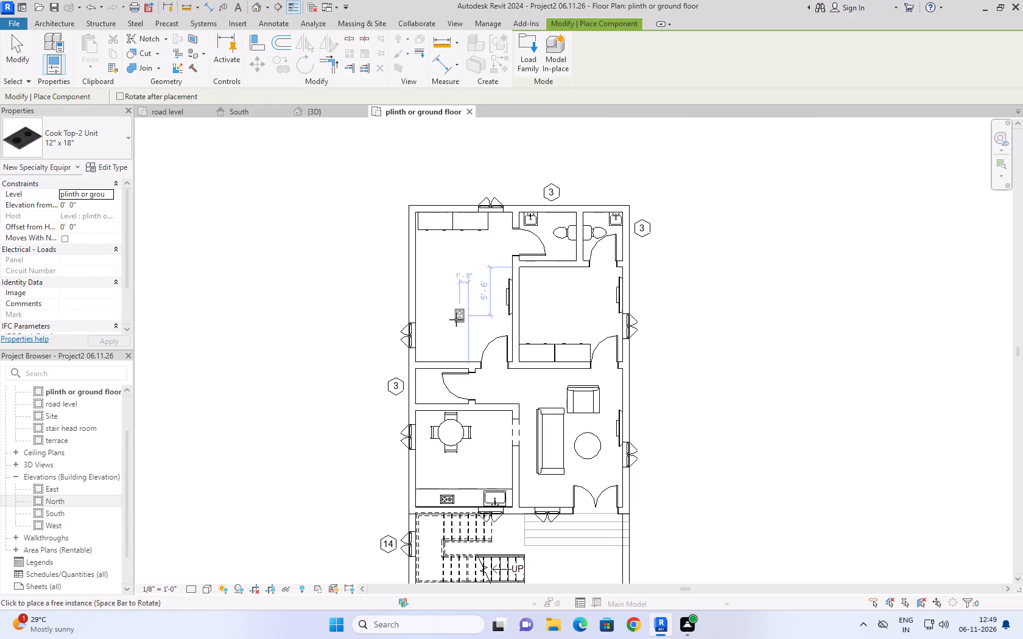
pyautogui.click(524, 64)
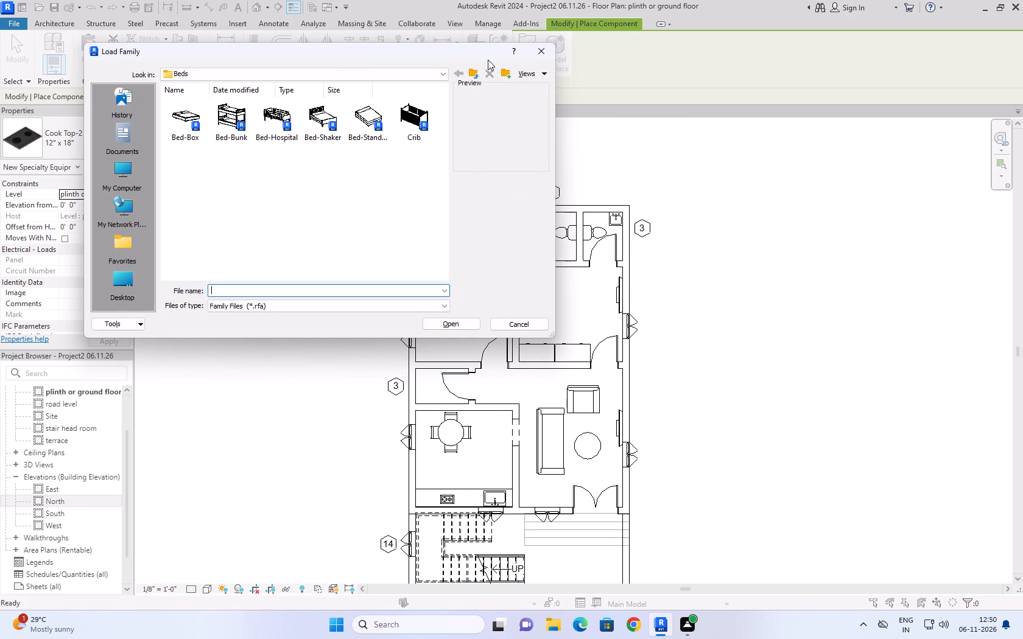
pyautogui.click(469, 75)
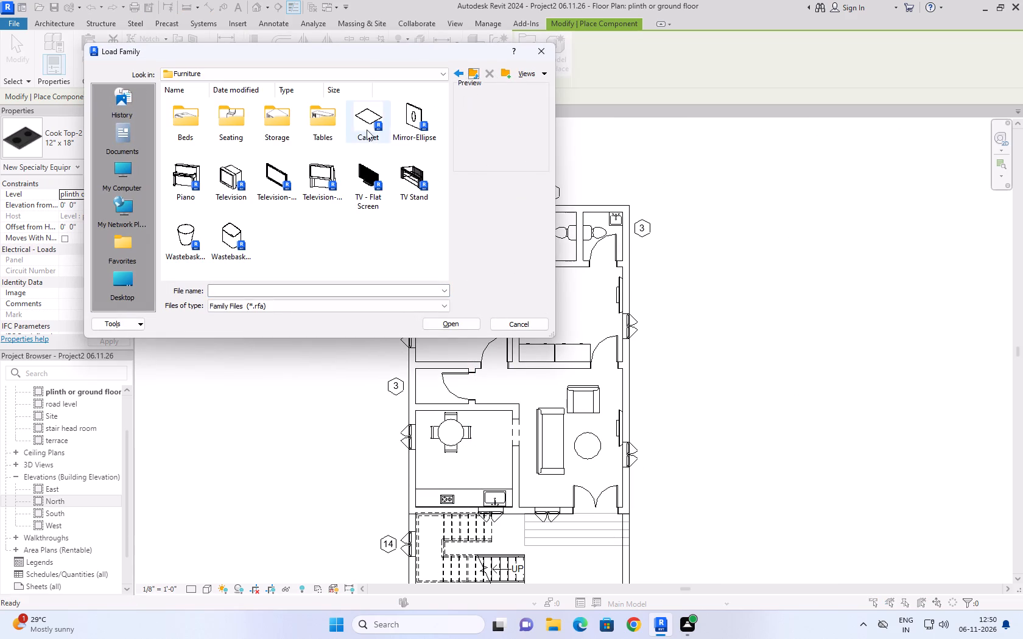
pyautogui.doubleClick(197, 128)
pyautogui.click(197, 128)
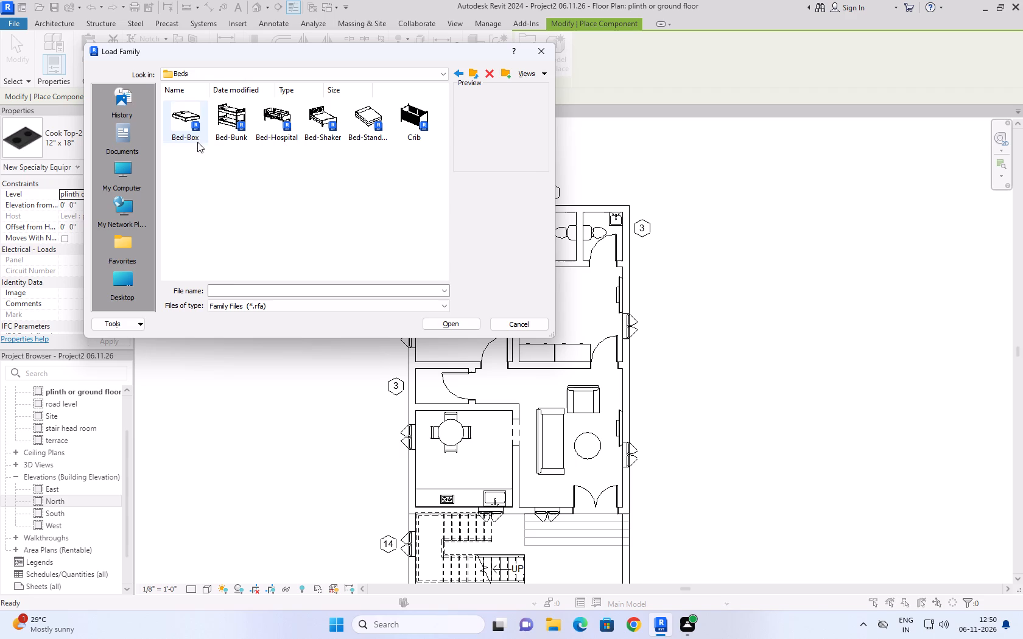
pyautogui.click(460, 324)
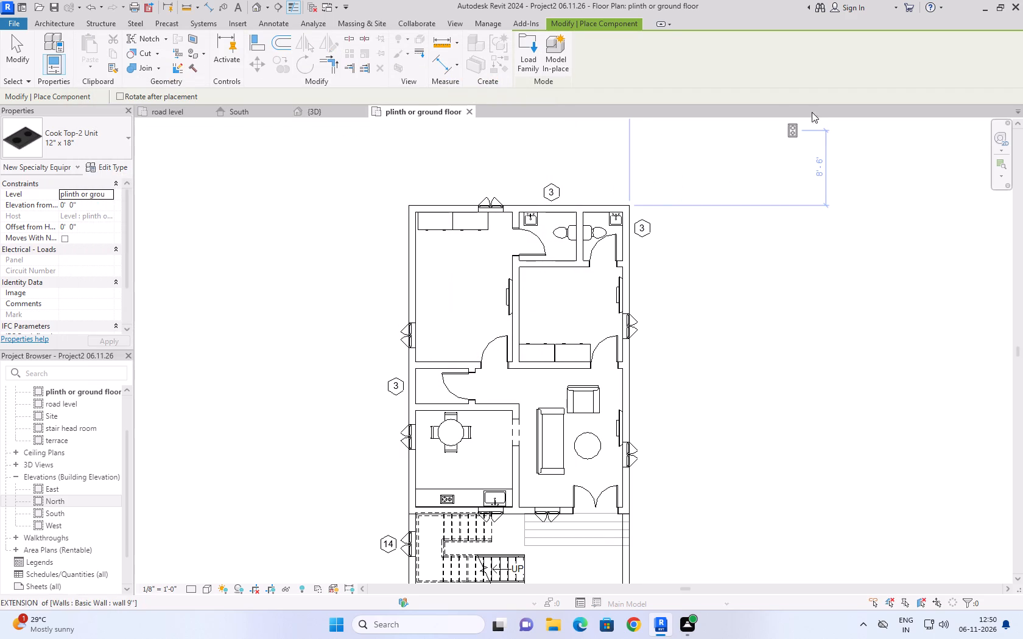
# Switch to the road level floor plan and save the project.
pyautogui.click(176, 103)
pyautogui.click(175, 107)
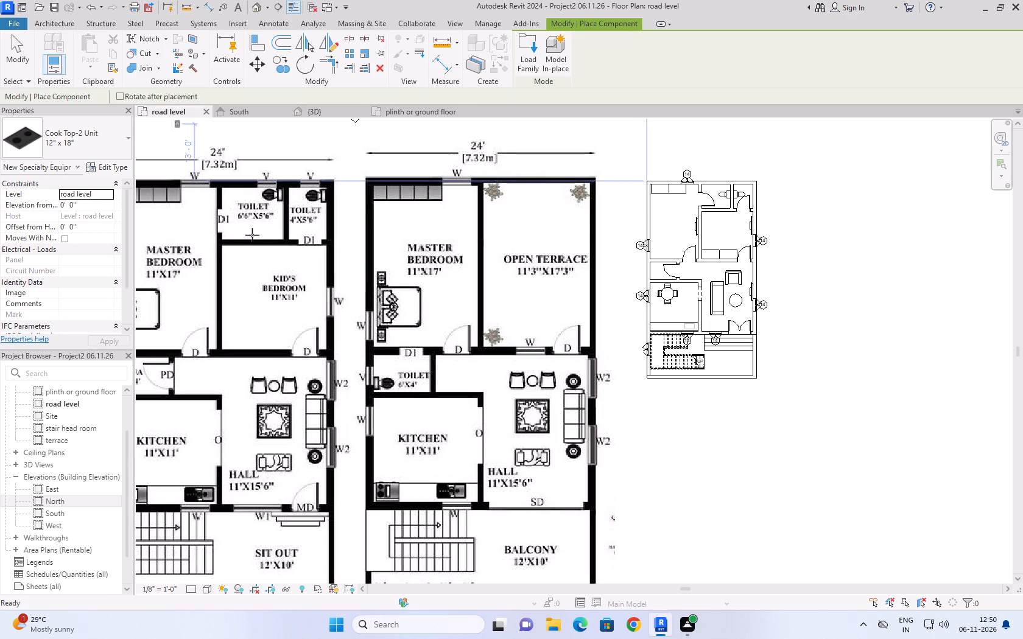
pyautogui.hotkey('ctrl', 's')
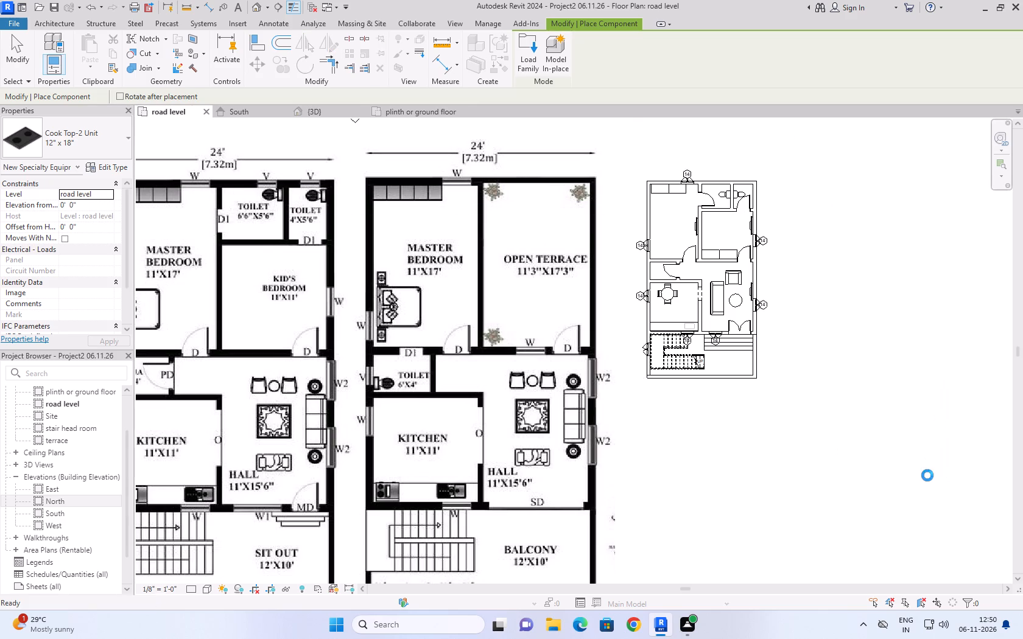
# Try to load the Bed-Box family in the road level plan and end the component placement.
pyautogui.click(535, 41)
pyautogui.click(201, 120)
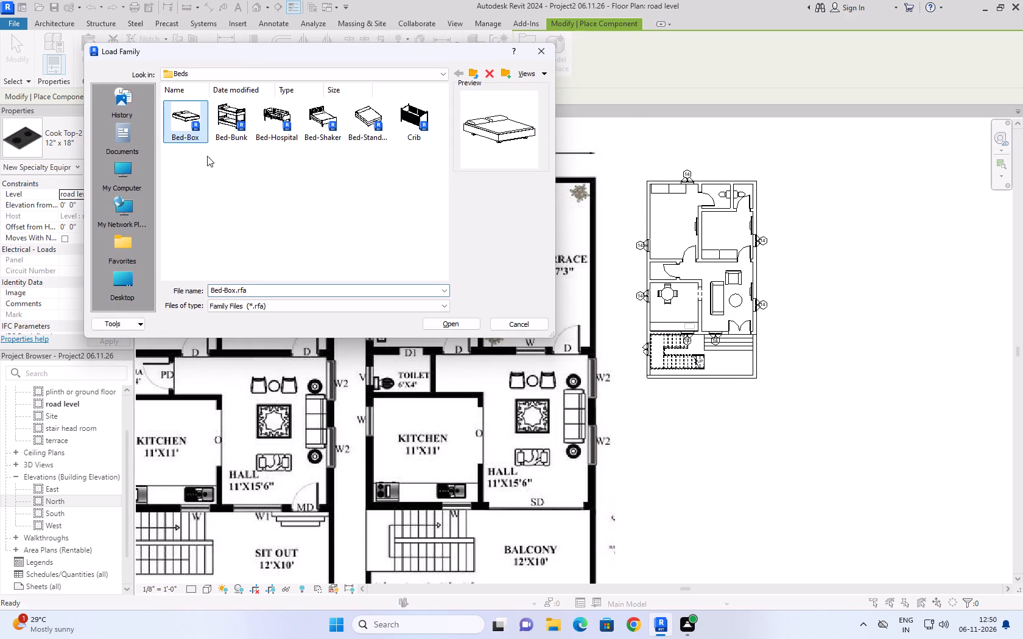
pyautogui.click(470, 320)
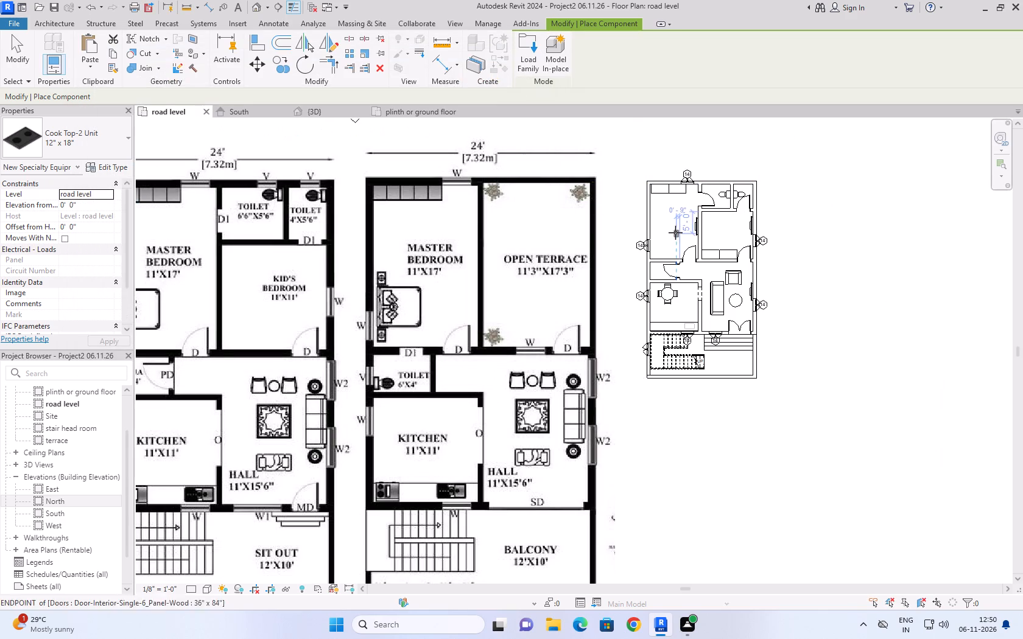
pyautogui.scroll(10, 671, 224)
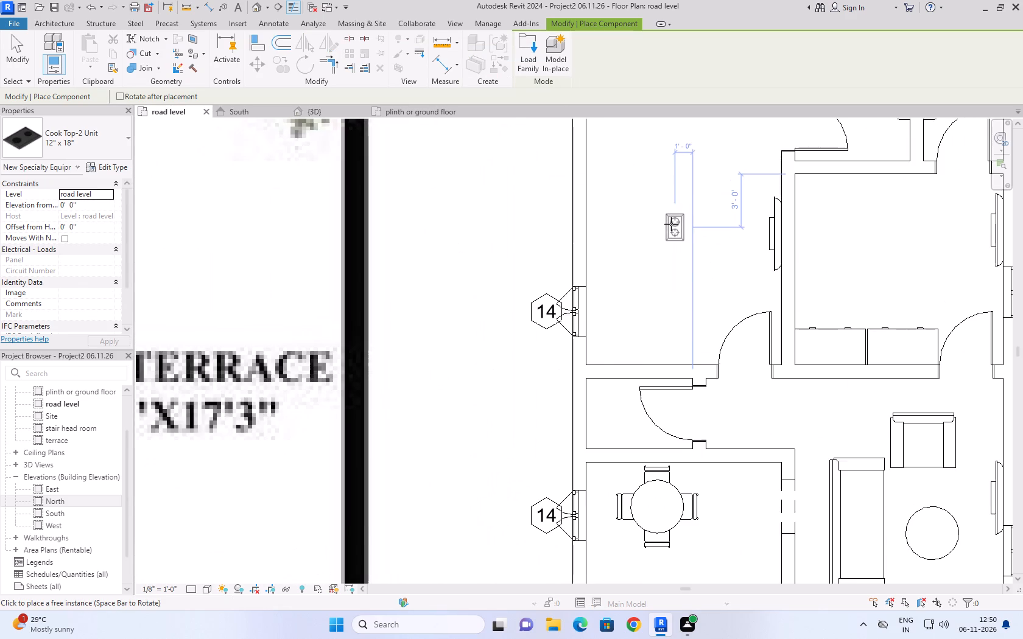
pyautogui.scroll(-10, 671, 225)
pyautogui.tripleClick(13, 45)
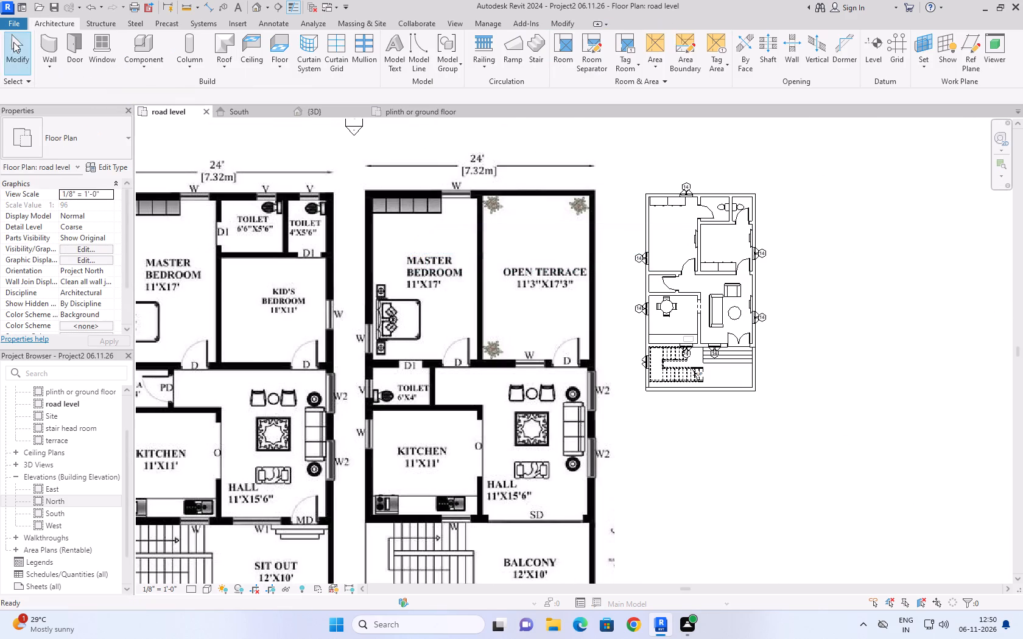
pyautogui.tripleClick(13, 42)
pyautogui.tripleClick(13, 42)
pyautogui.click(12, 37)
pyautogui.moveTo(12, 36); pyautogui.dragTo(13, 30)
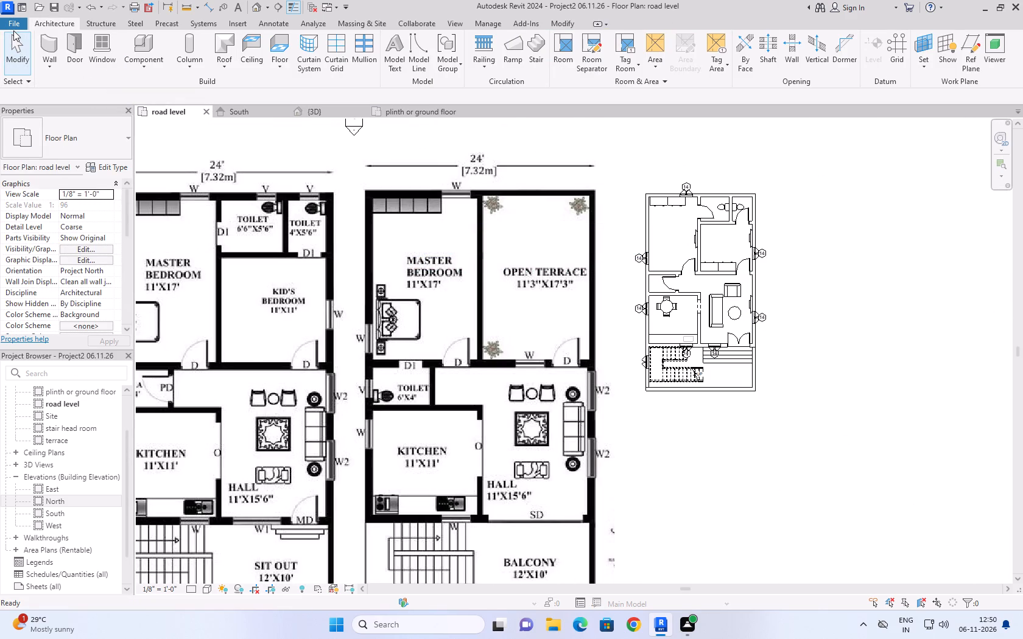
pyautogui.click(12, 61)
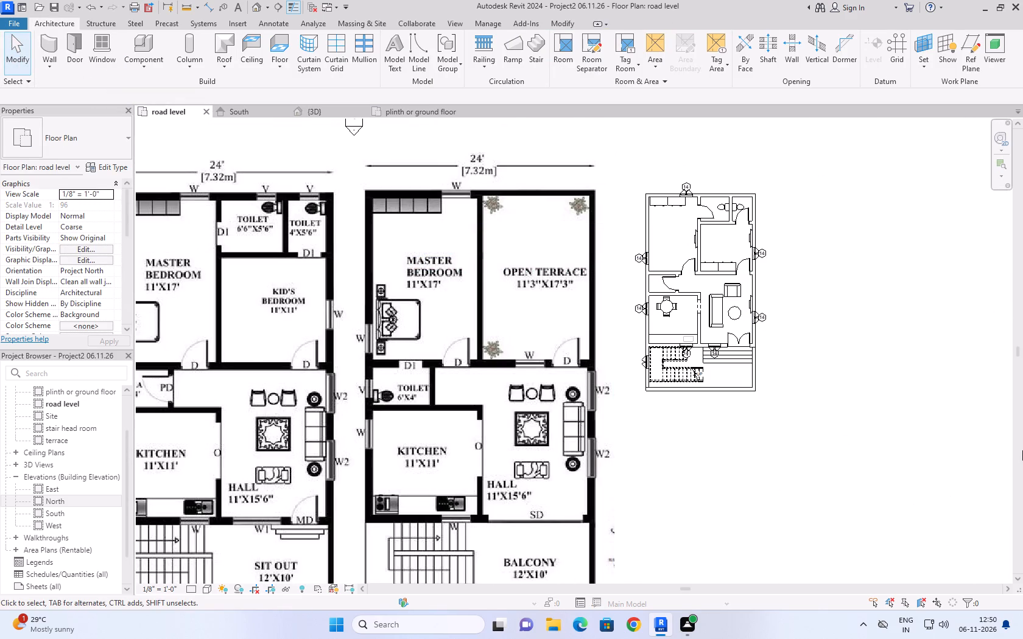
# Return to the plinth or ground floor plan and examine the furnished room layout.
pyautogui.click(796, 161)
pyautogui.click(423, 106)
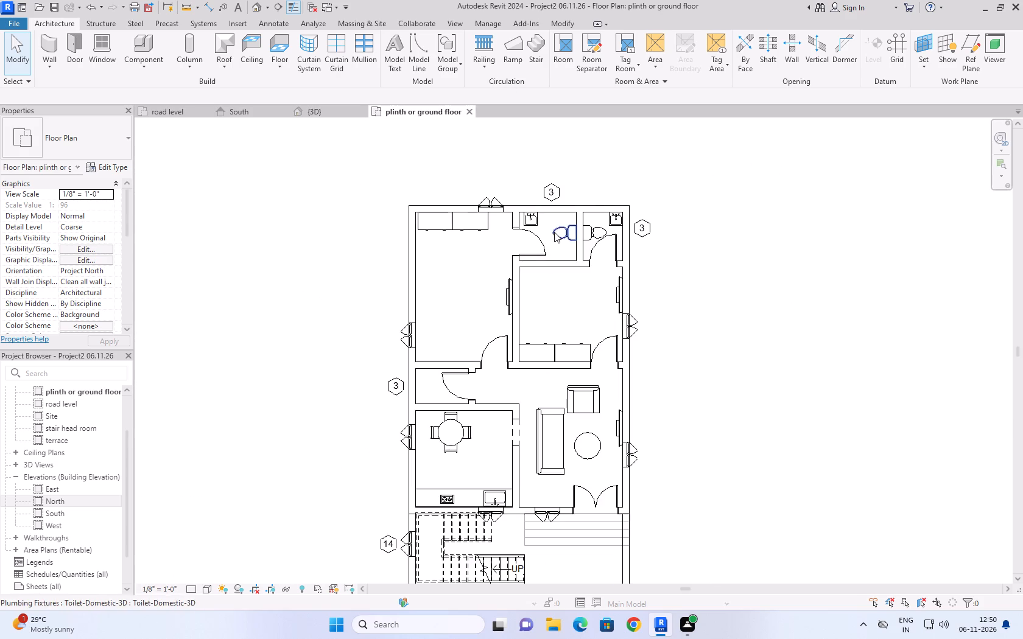
pyautogui.scroll(-4, 560, 225)
pyautogui.scroll(3, 579, 473)
pyautogui.scroll(-4, 580, 470)
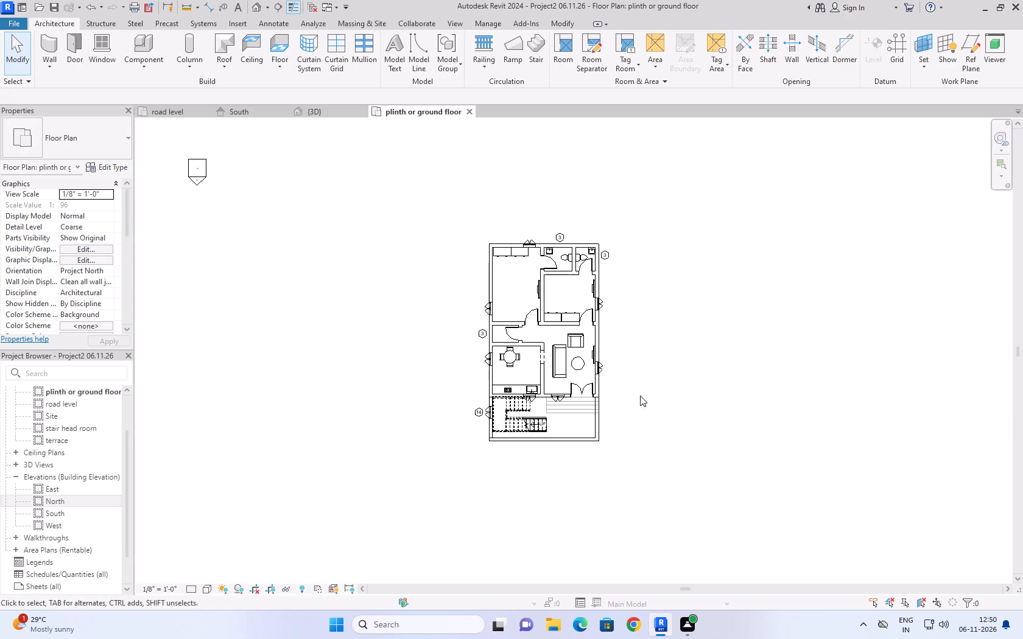
pyautogui.scroll(7, 566, 326)
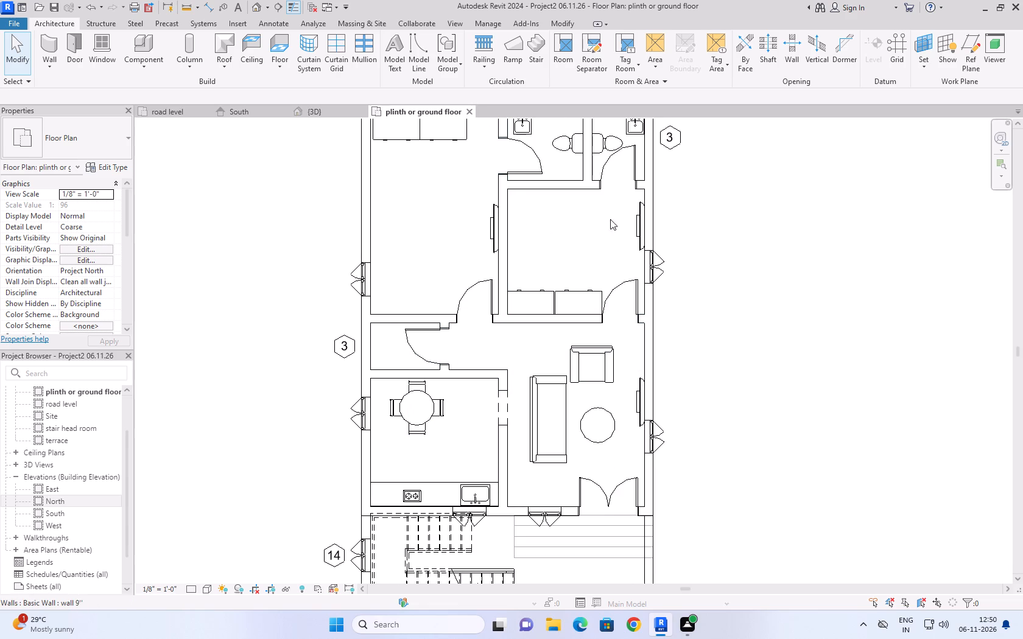
pyautogui.scroll(-2, 625, 211)
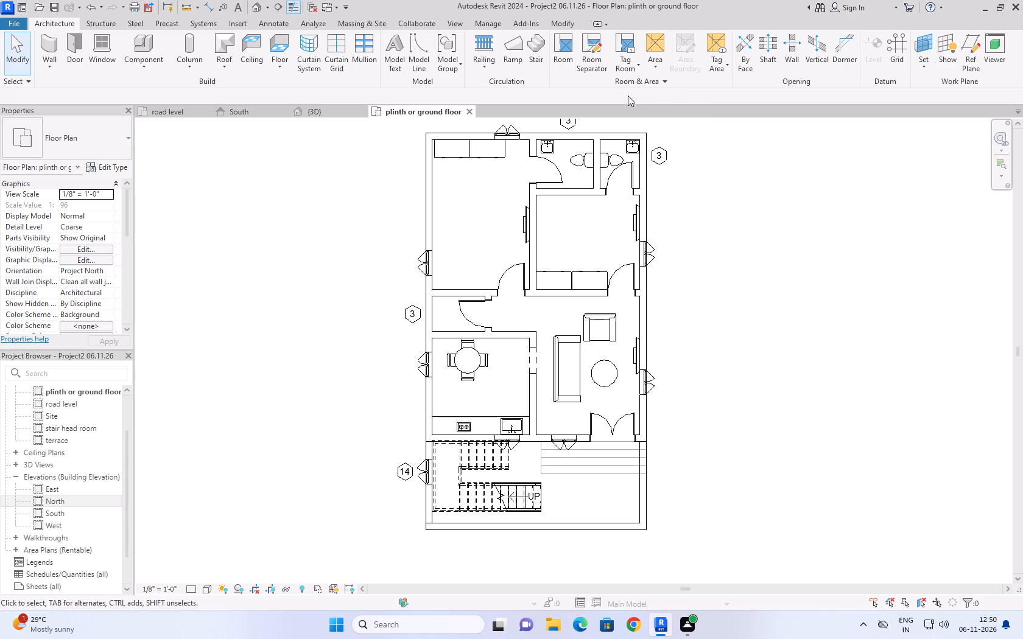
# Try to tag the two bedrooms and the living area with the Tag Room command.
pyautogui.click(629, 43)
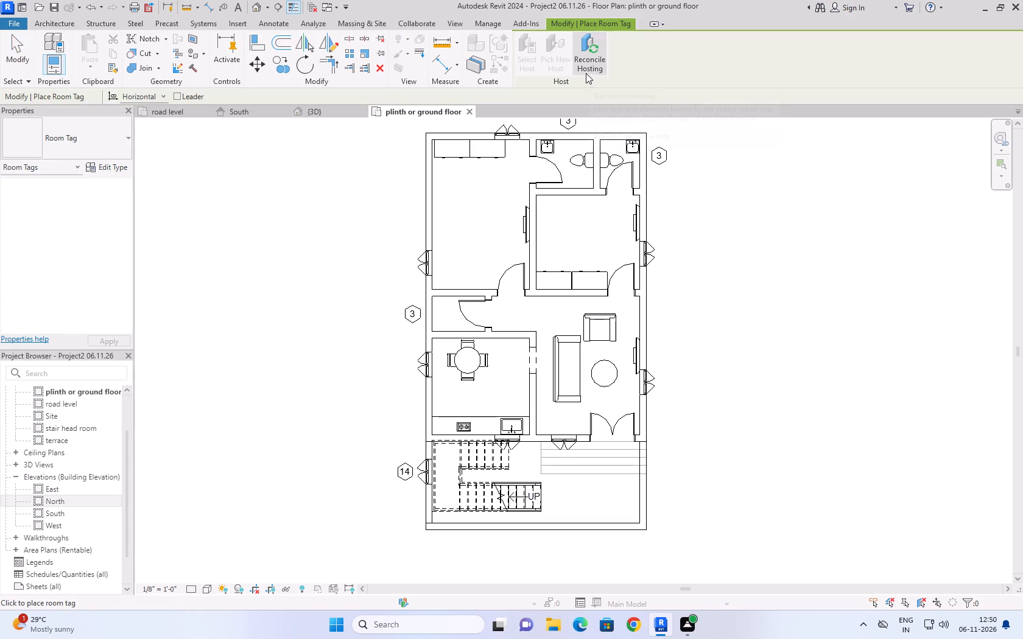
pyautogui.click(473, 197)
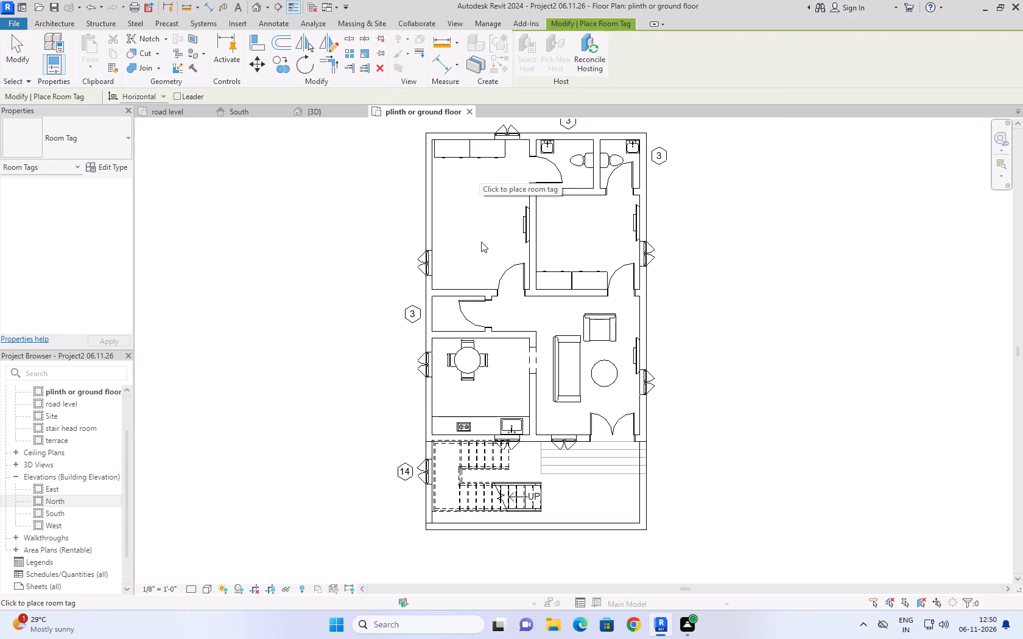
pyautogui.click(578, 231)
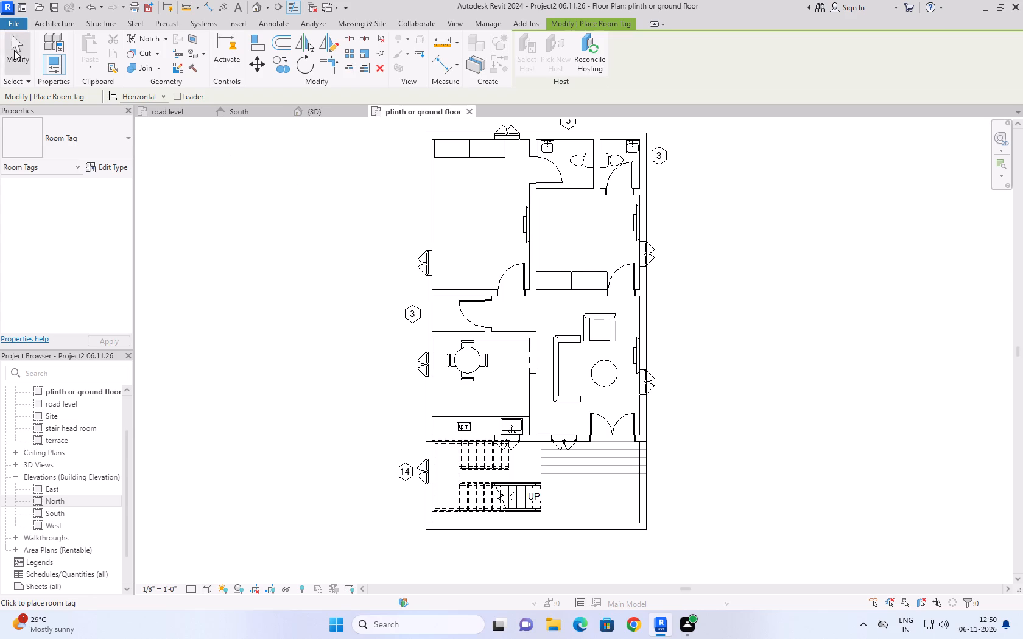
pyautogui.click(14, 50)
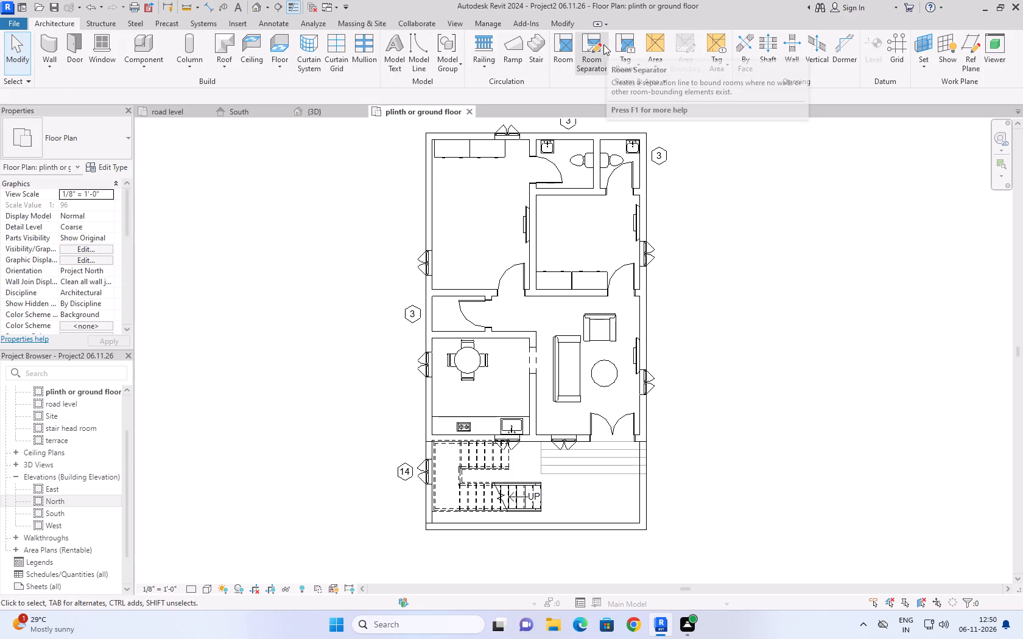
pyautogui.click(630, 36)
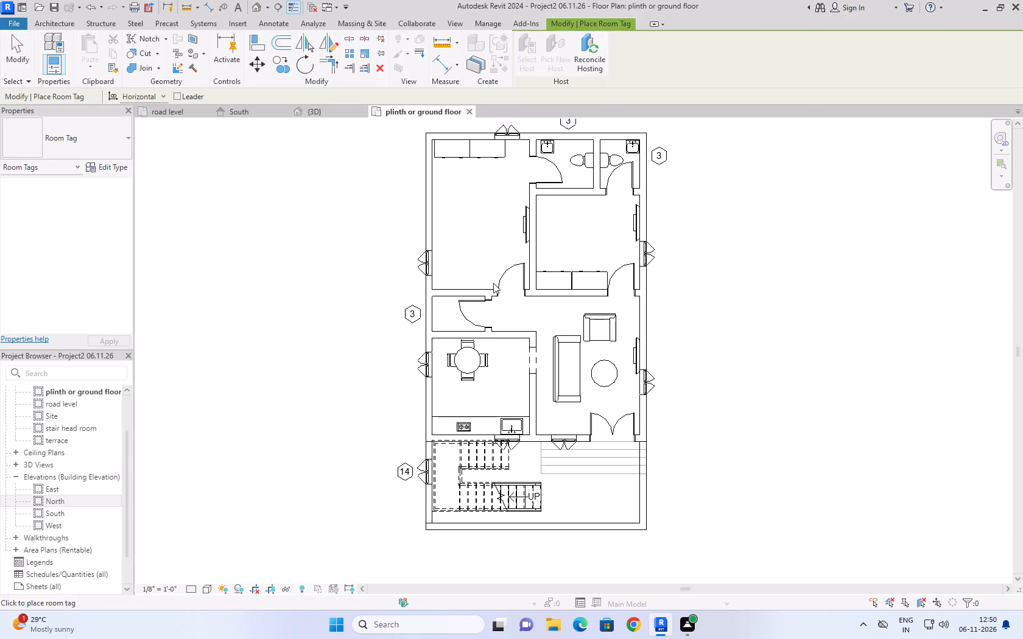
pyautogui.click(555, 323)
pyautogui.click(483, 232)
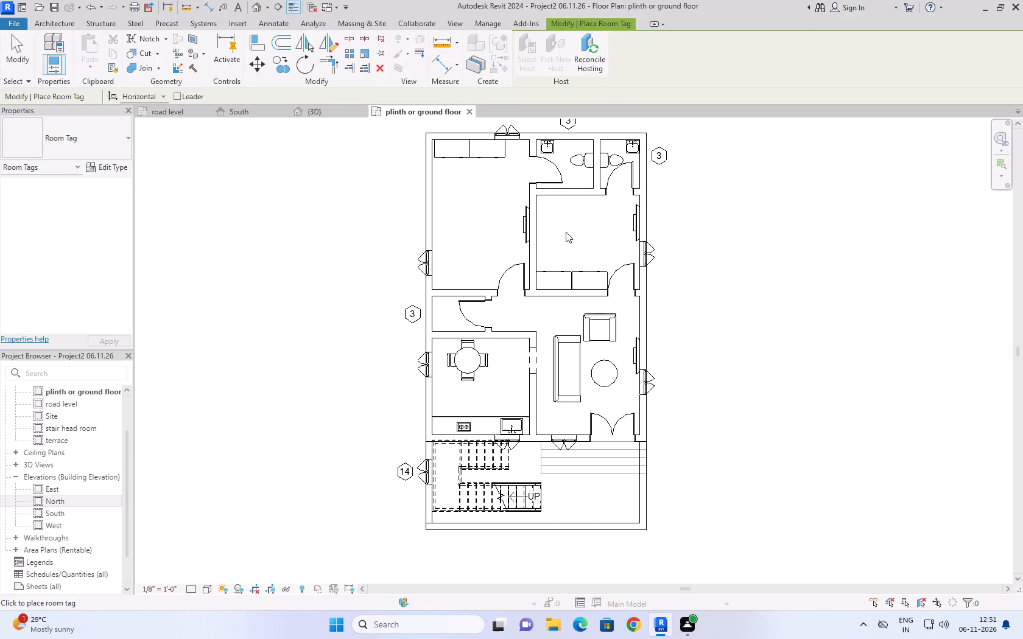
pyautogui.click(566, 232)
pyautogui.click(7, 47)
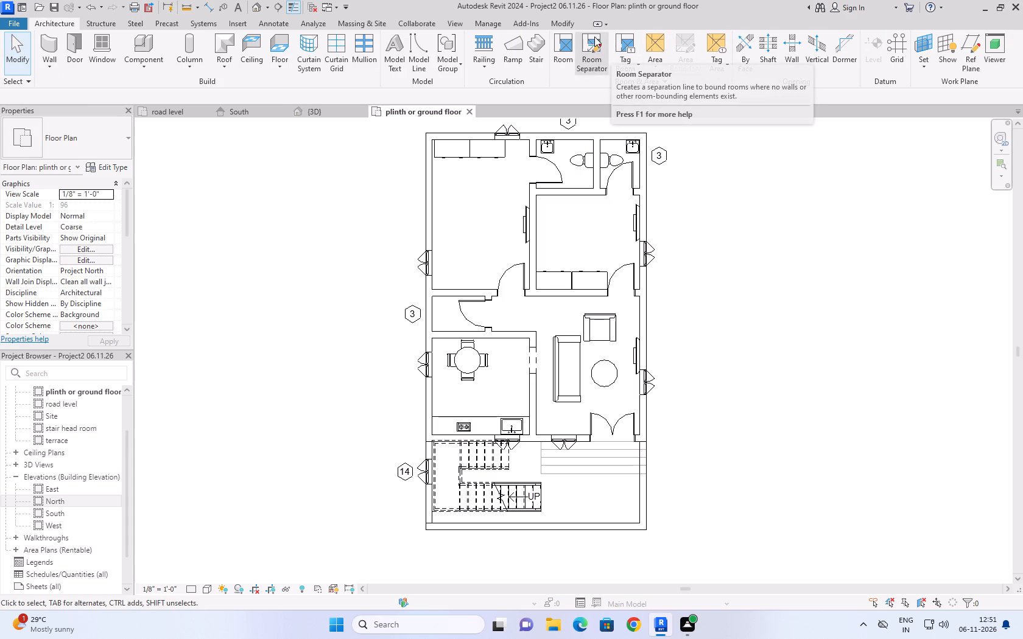
# Place tagged rooms in both bedrooms, the living area, kitchen-dining, the small side room, both toilets and the front staircase area.
pyautogui.click(567, 51)
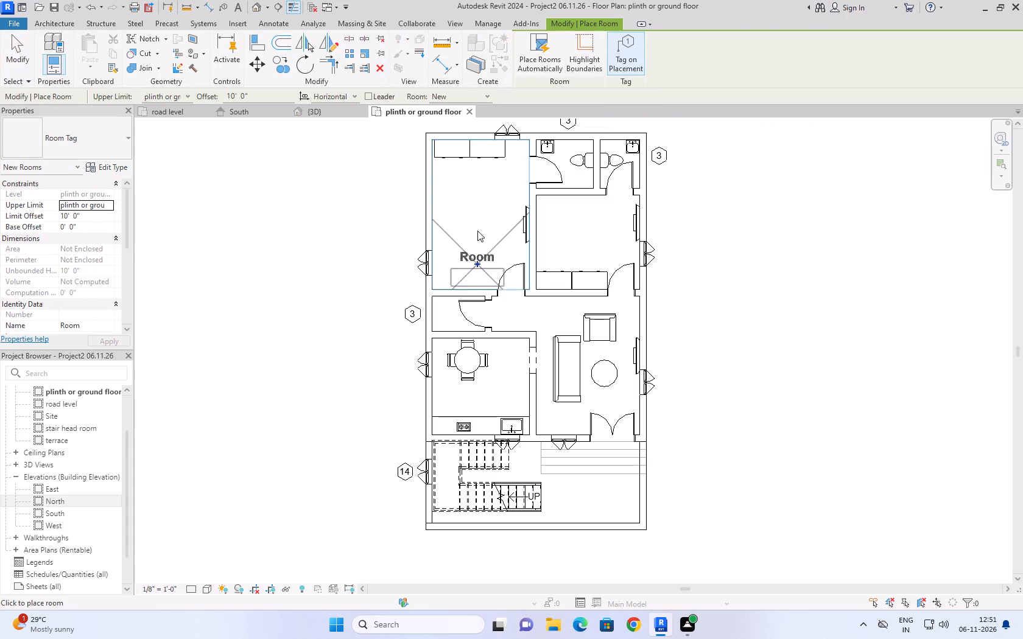
pyautogui.click(480, 216)
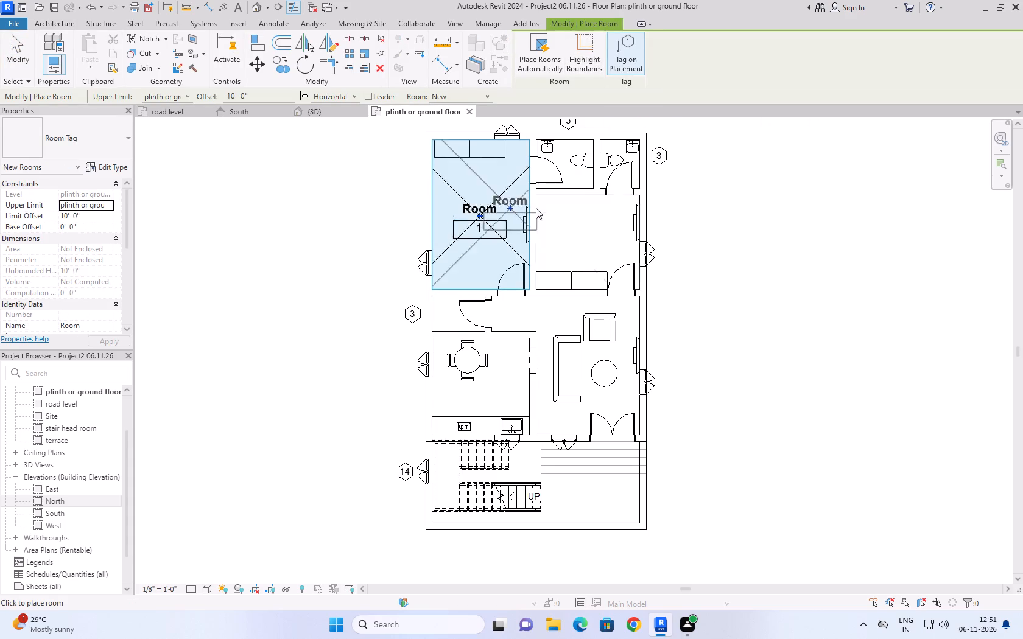
pyautogui.click(591, 218)
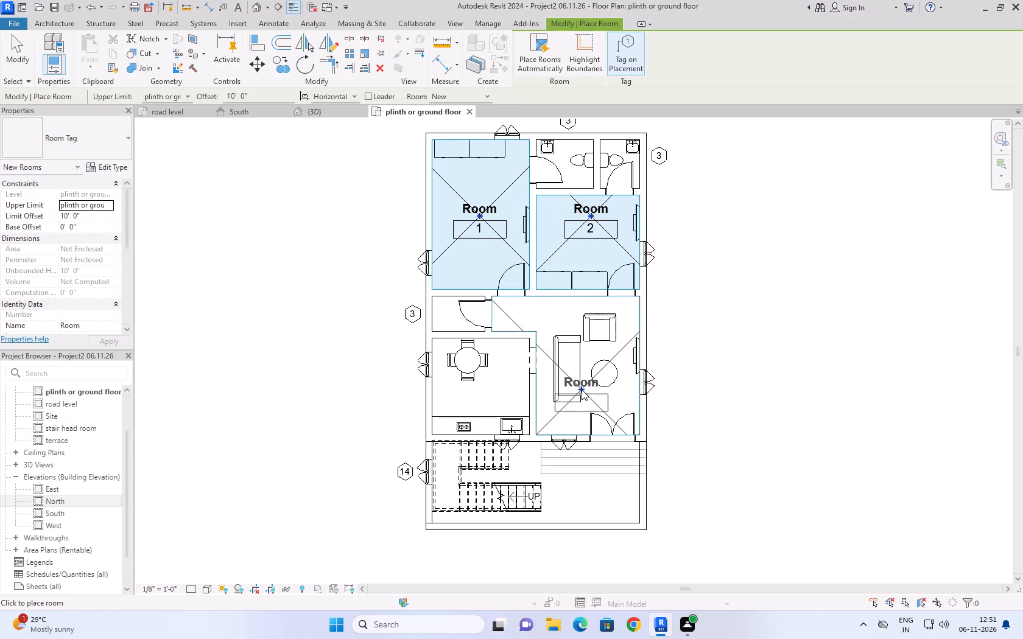
pyautogui.click(593, 372)
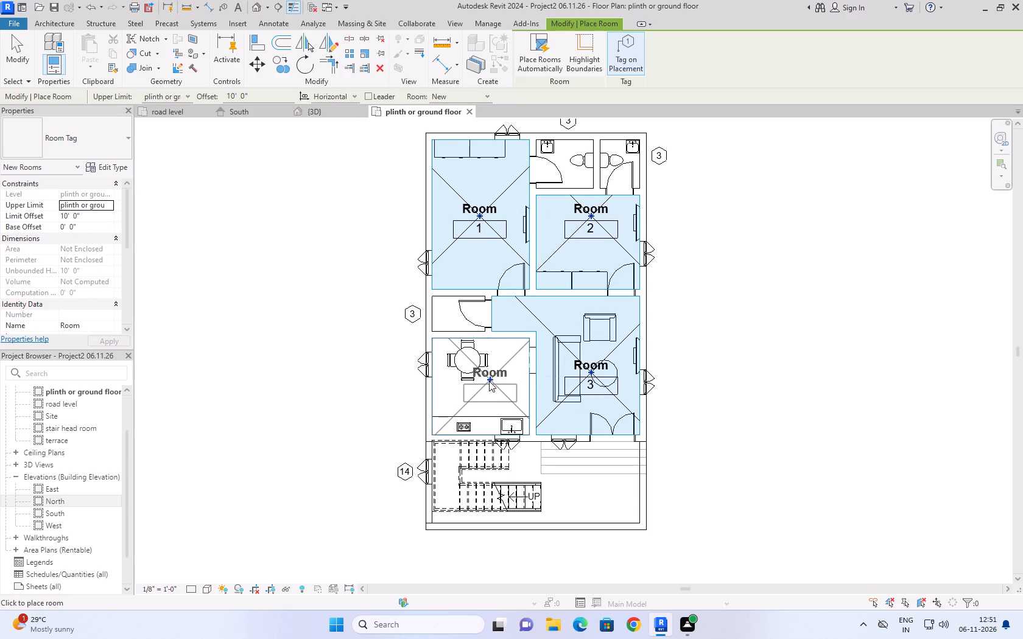
pyautogui.click(488, 385)
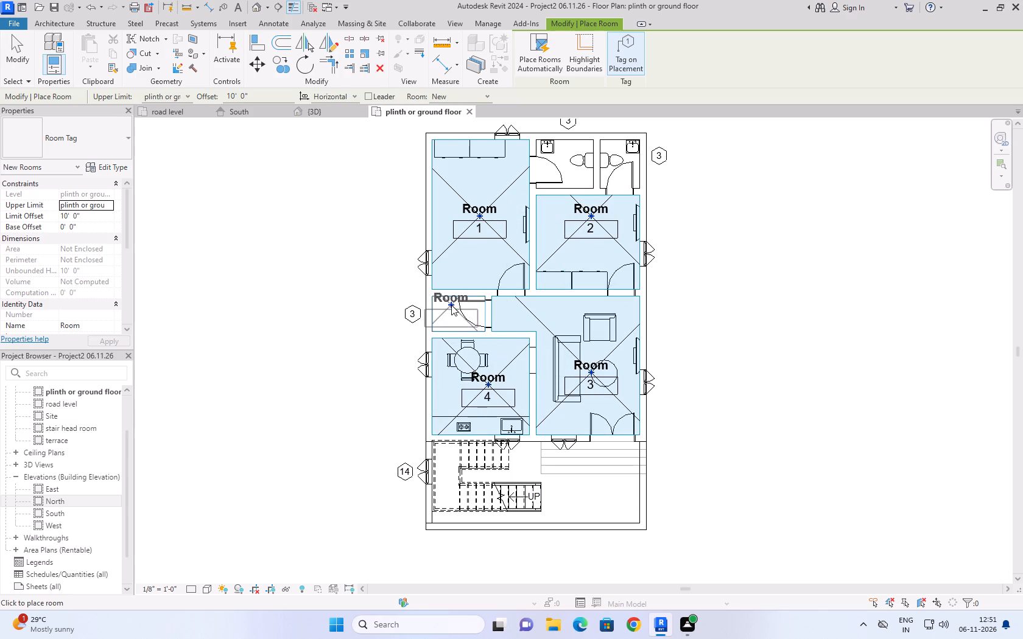
pyautogui.click(460, 299)
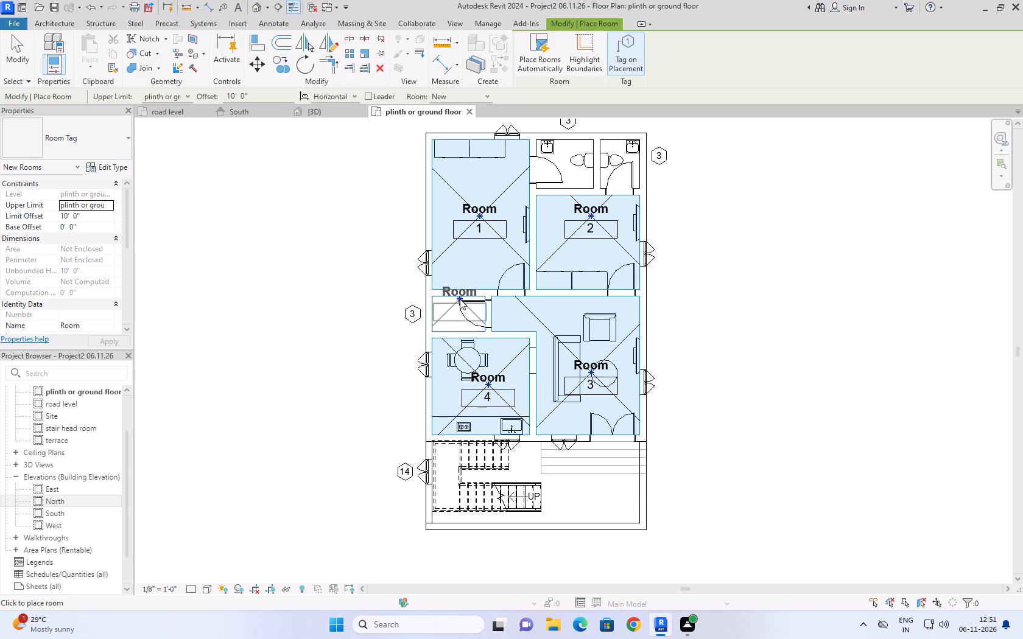
pyautogui.click(561, 152)
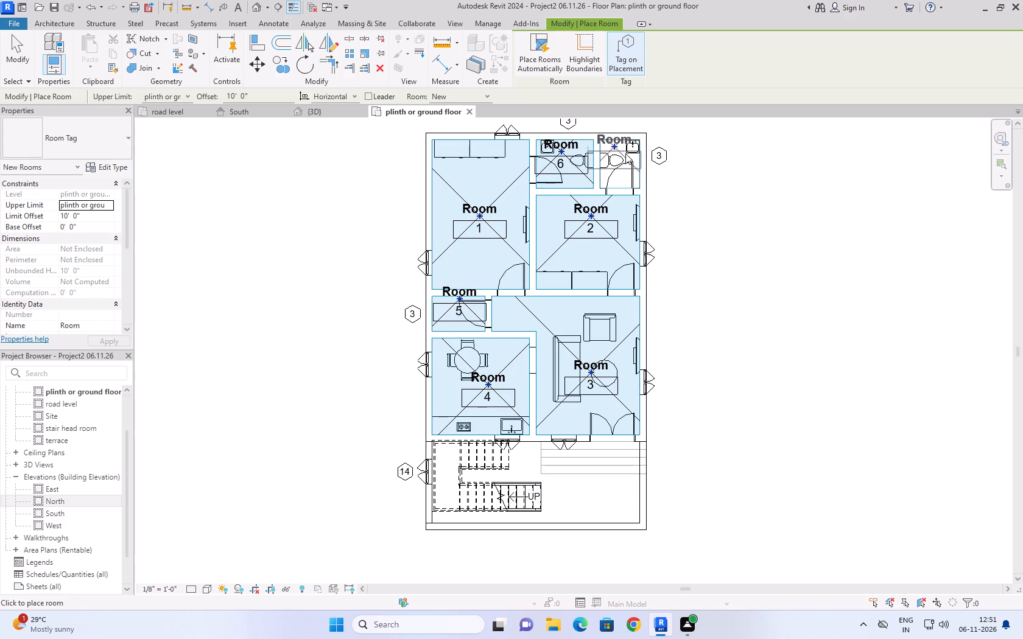
pyautogui.click(625, 152)
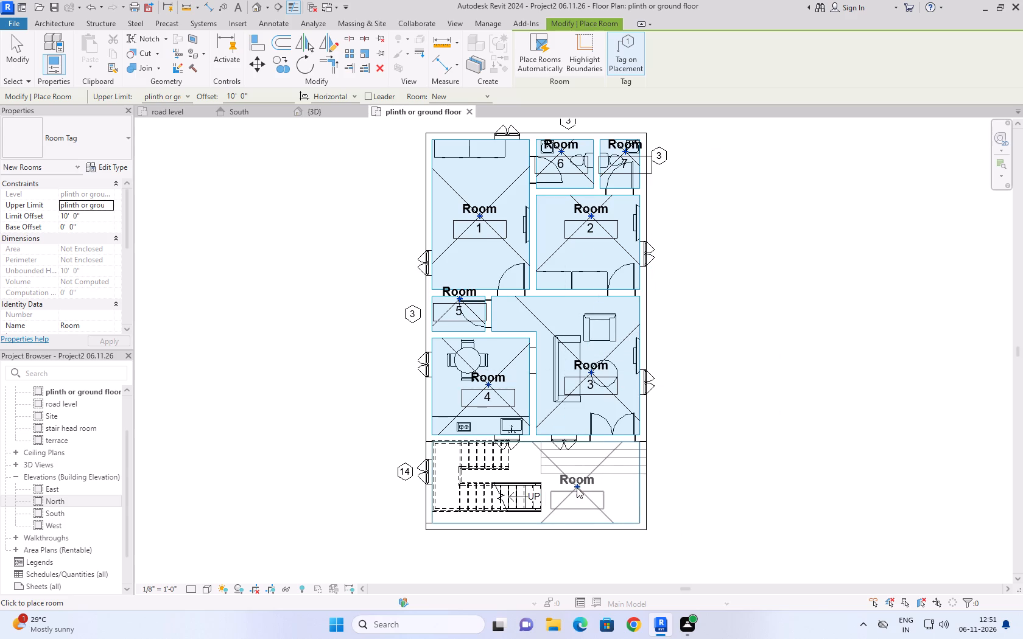
pyautogui.click(603, 480)
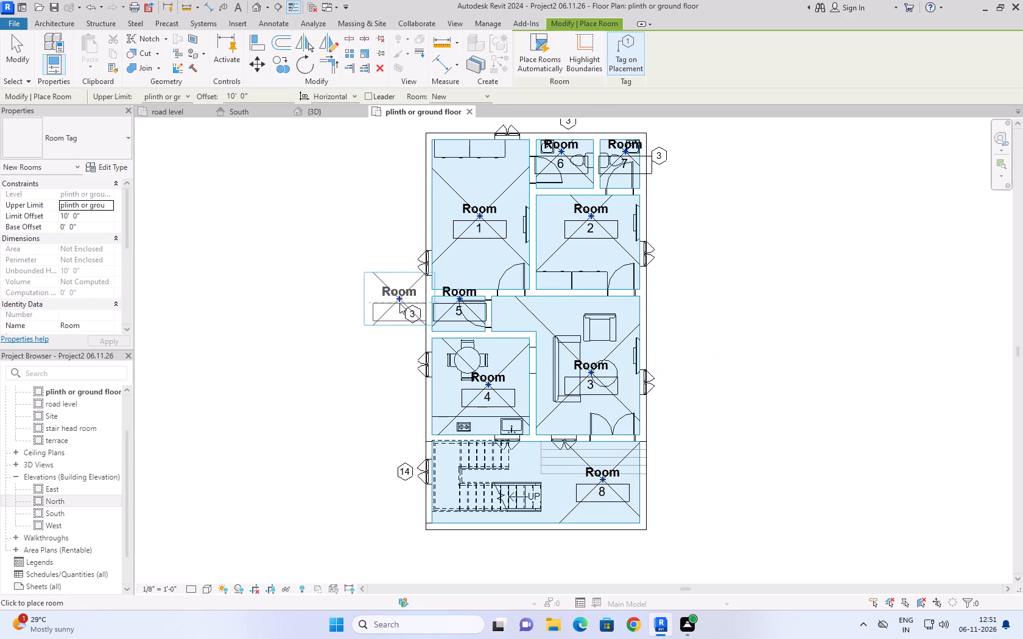
pyautogui.click(19, 53)
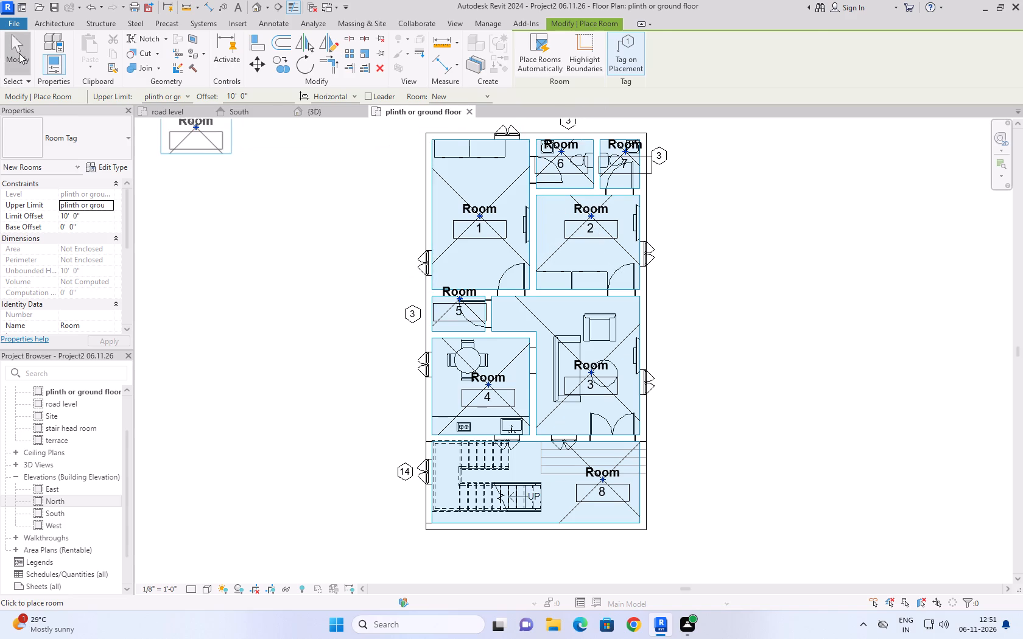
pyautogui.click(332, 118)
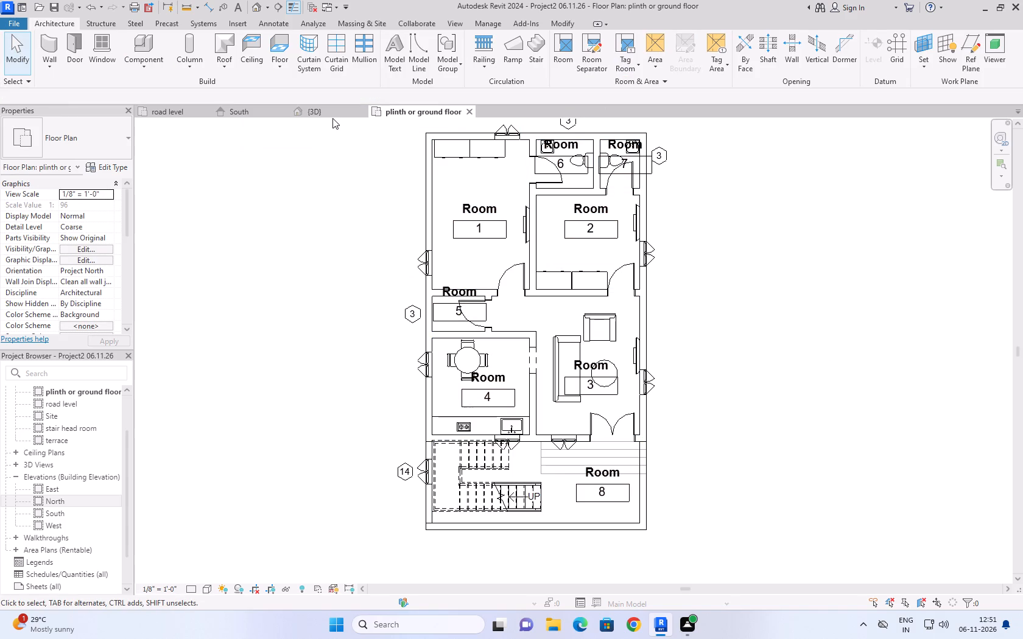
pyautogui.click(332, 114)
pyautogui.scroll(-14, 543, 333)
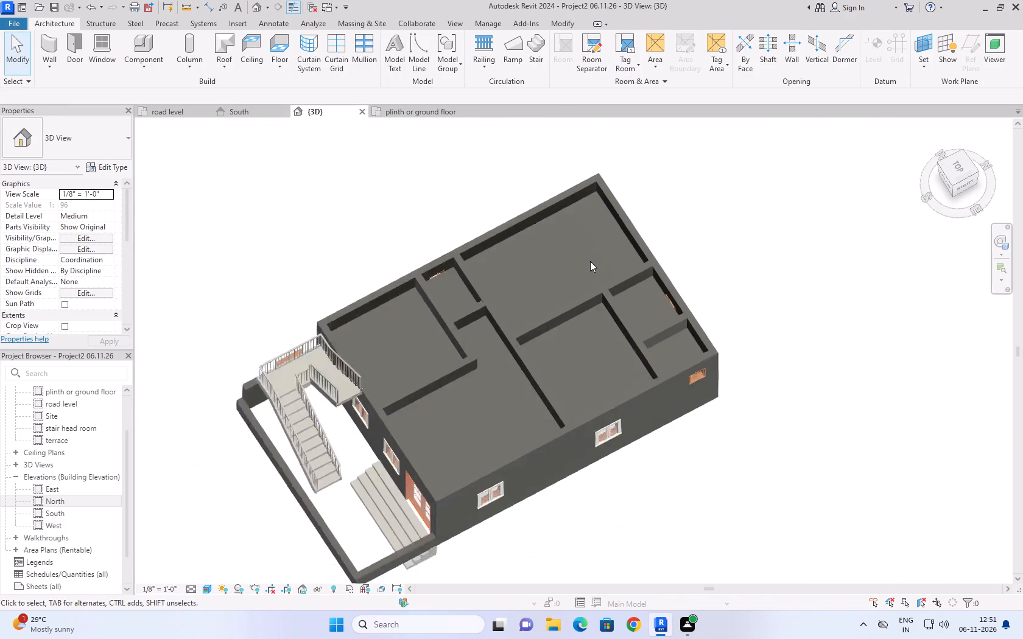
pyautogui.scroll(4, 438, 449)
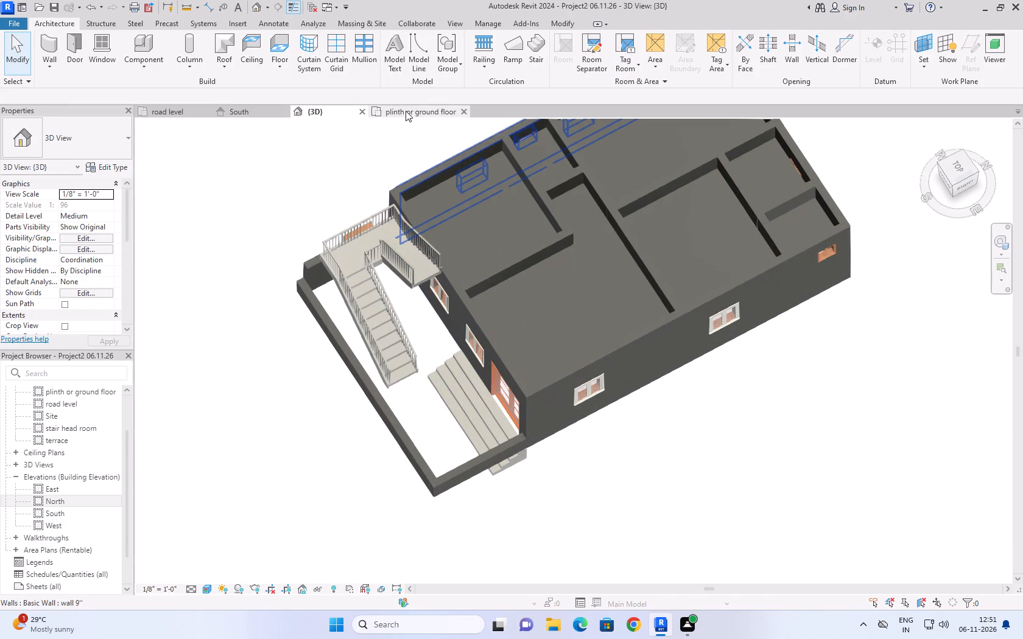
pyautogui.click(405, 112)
# Rename room 1, the larger bedroom, as MASTER BED ROOM in its room tag.
pyautogui.click(613, 492)
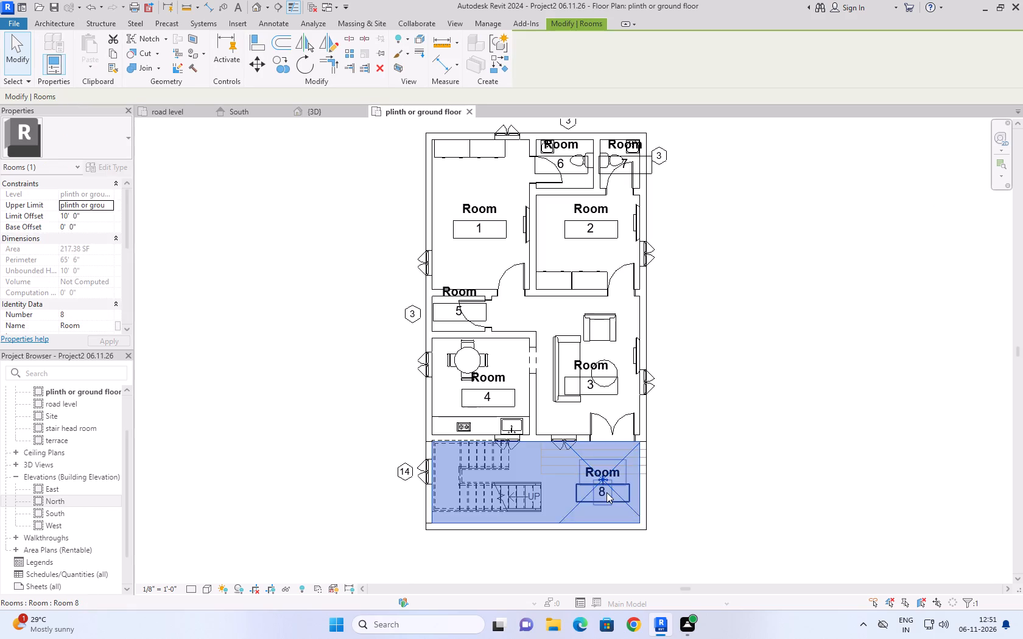
pyautogui.click(606, 492)
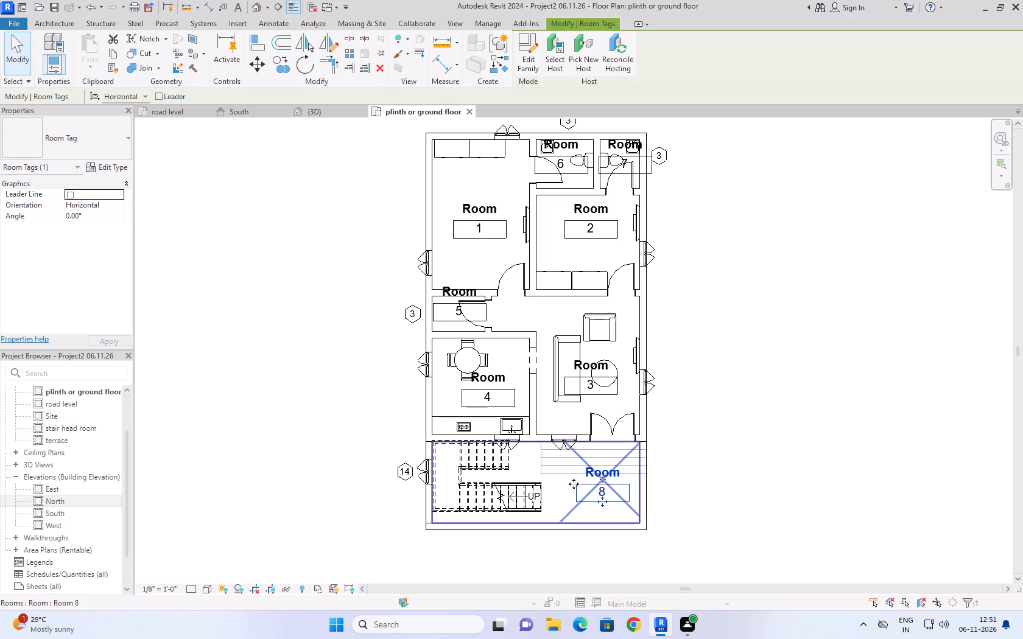
pyautogui.click(483, 230)
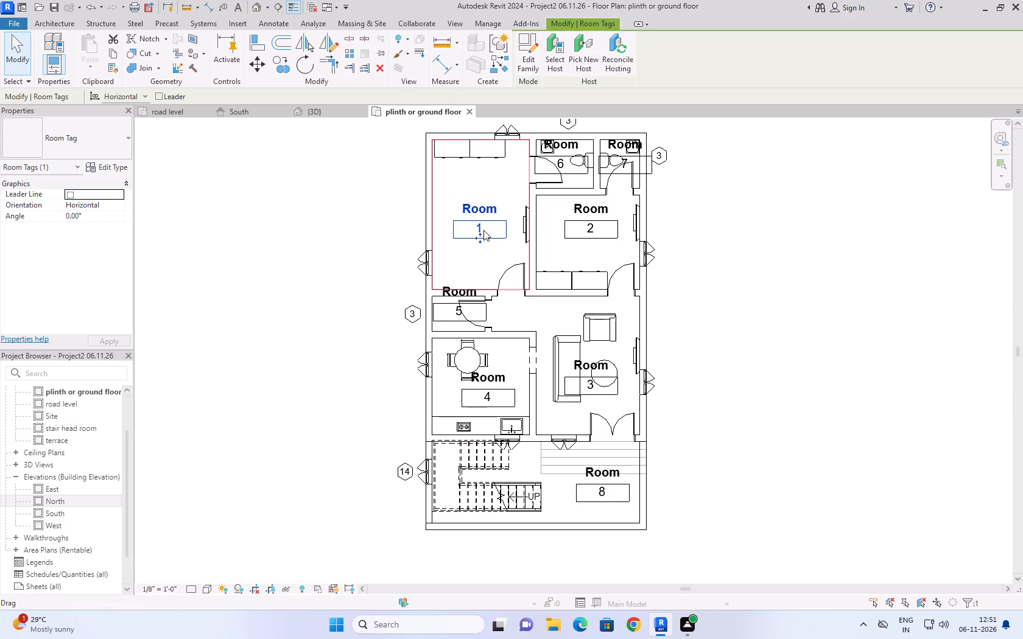
pyautogui.click(485, 227)
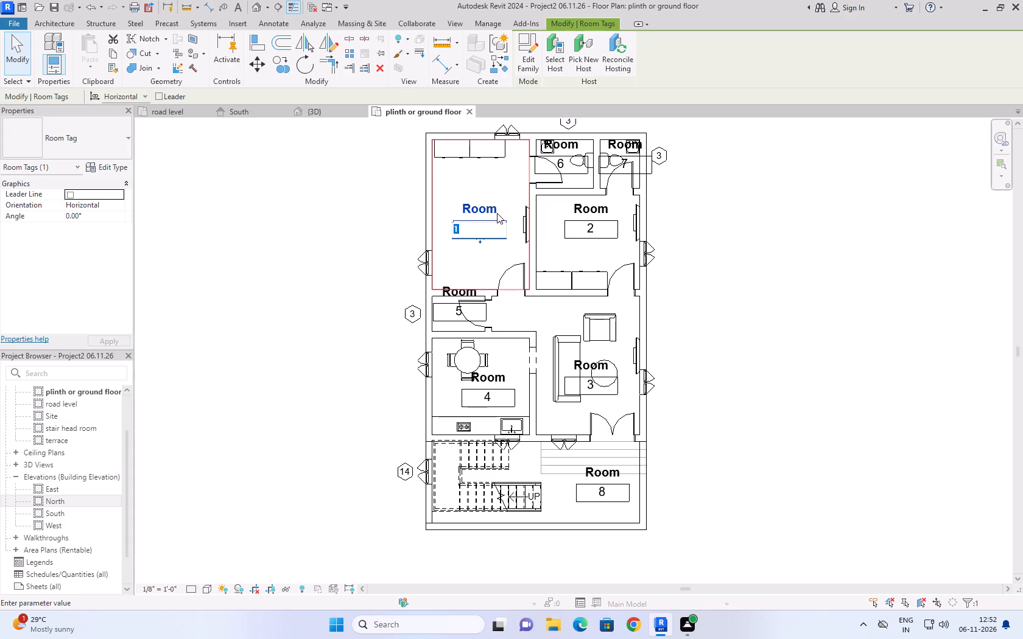
pyautogui.click(497, 212)
pyautogui.click(496, 209)
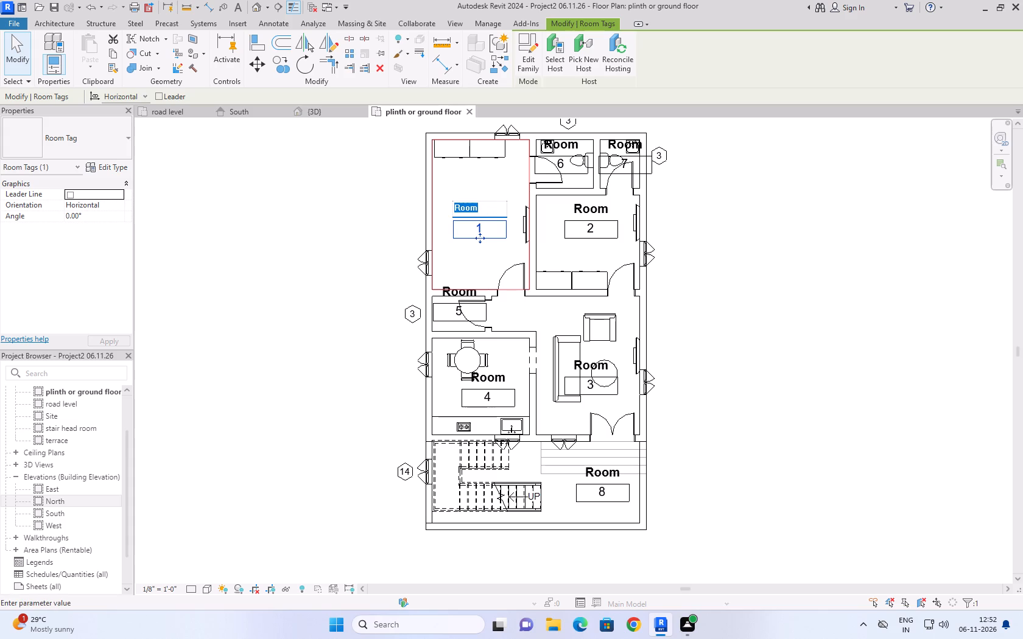
pyautogui.write('MASTER')
pyautogui.press('space')
pyautogui.write('BED ROOM')
pyautogui.click(779, 268)
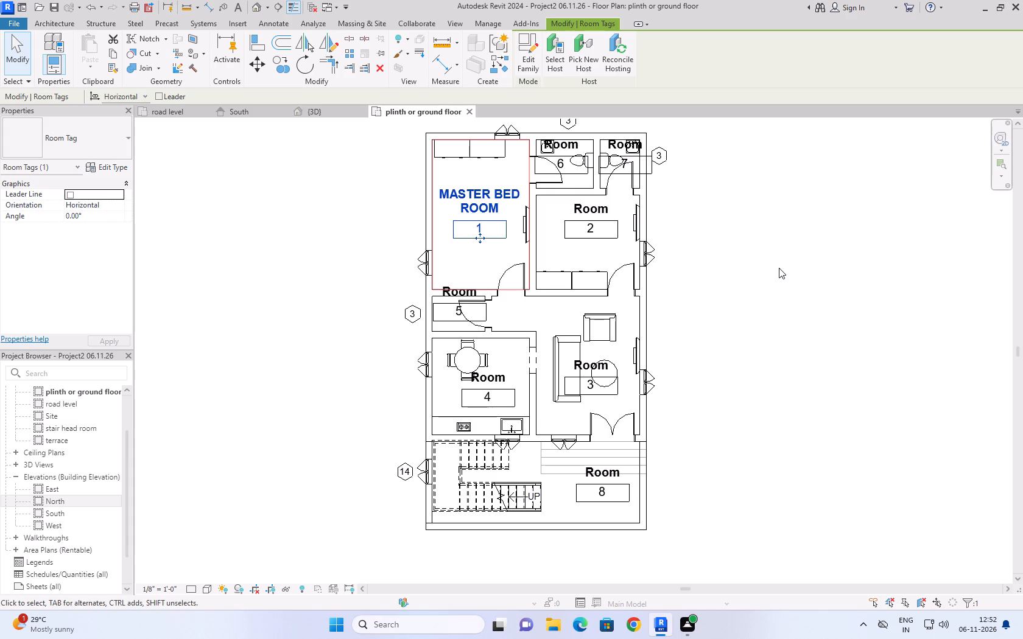
# Rename room 2, the bedroom below the toilets, as GUEST ROOM in its tag.
pyautogui.click(595, 208)
pyautogui.click(595, 208)
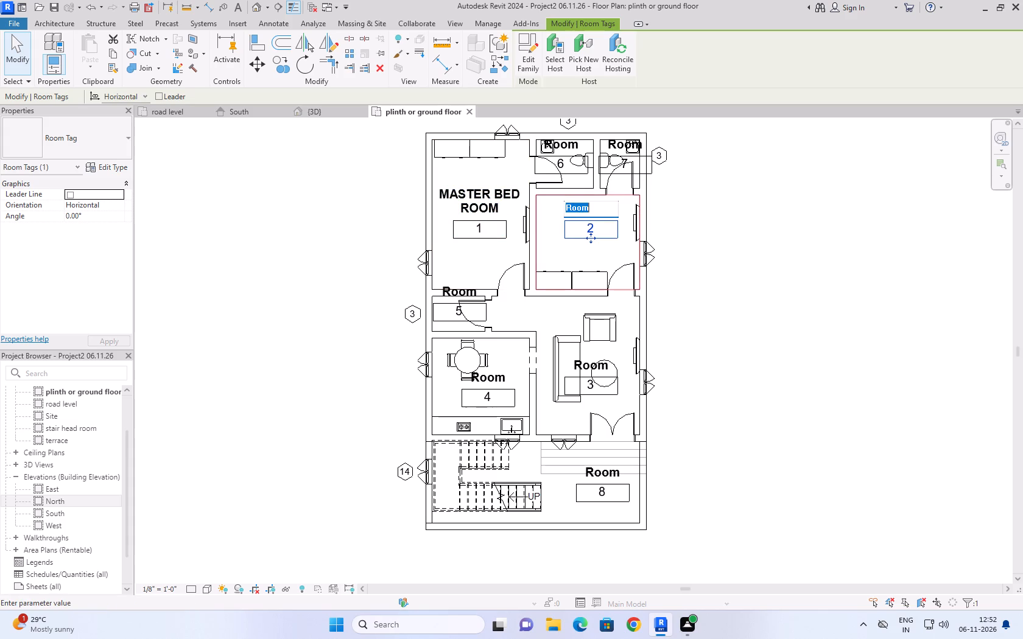
pyautogui.write('GUEST')
pyautogui.press('space')
pyautogui.write('ROOM')
pyautogui.moveTo(712, 263); pyautogui.dragTo(714, 271)
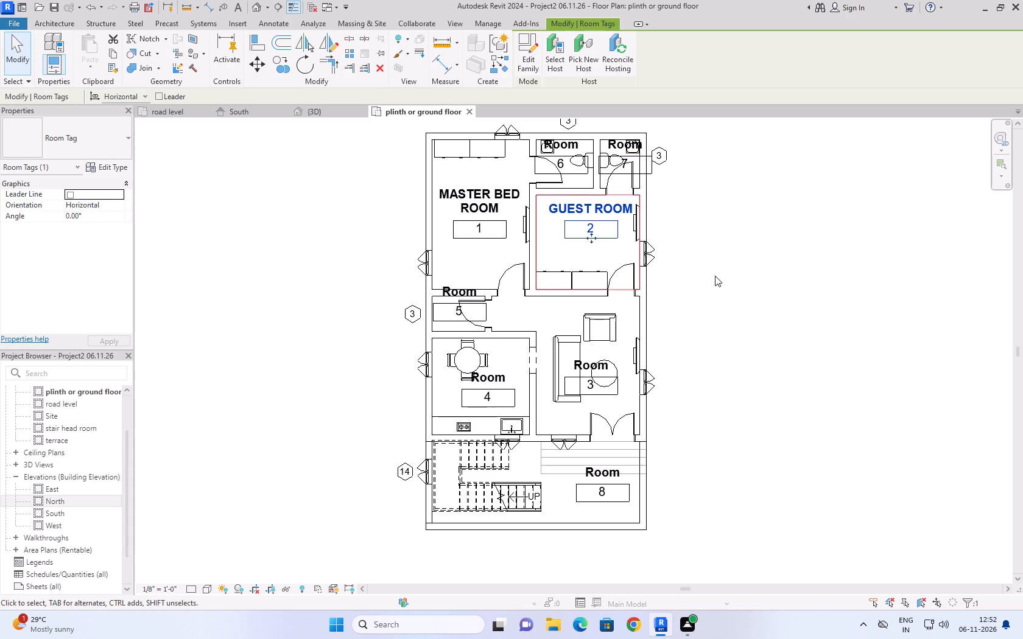
# Rename room 5, the small room between the master bedroom and the kitchen, as PUJA.
pyautogui.click(466, 294)
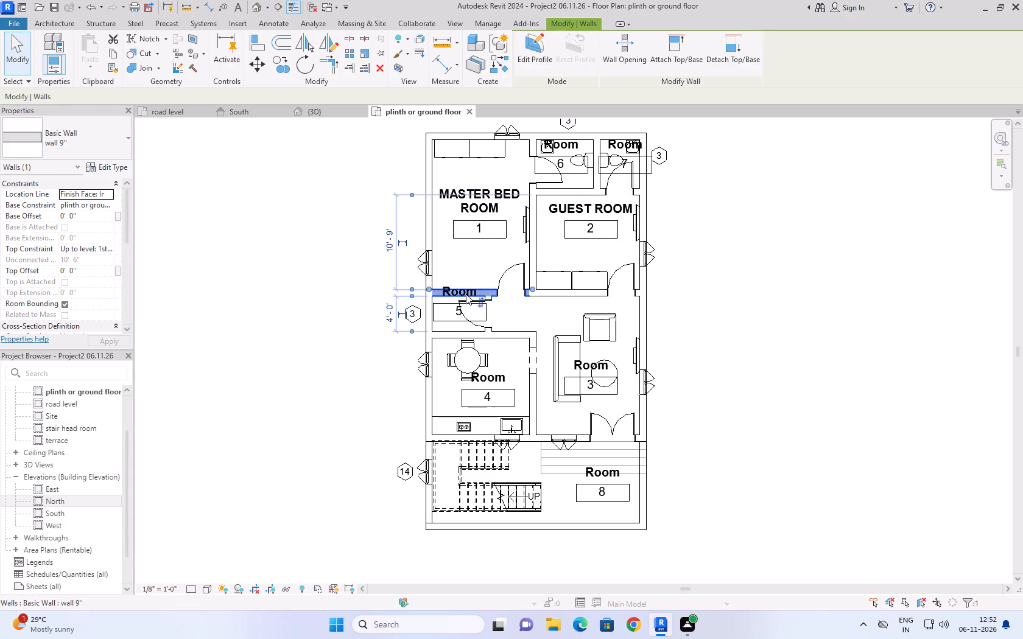
pyautogui.click(471, 260)
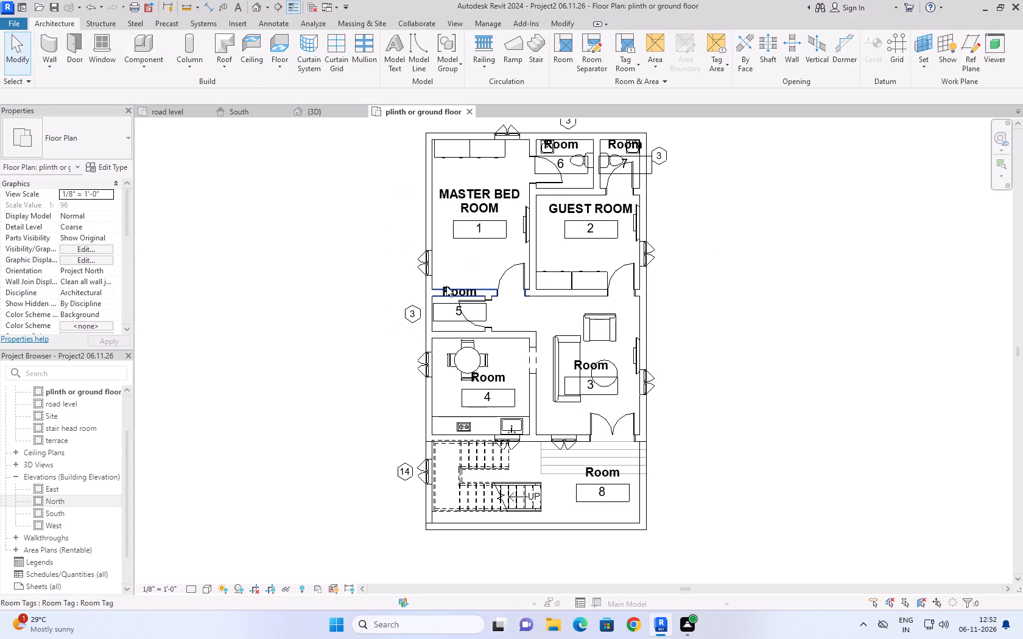
pyautogui.click(446, 286)
pyautogui.click(458, 269)
pyautogui.click(449, 282)
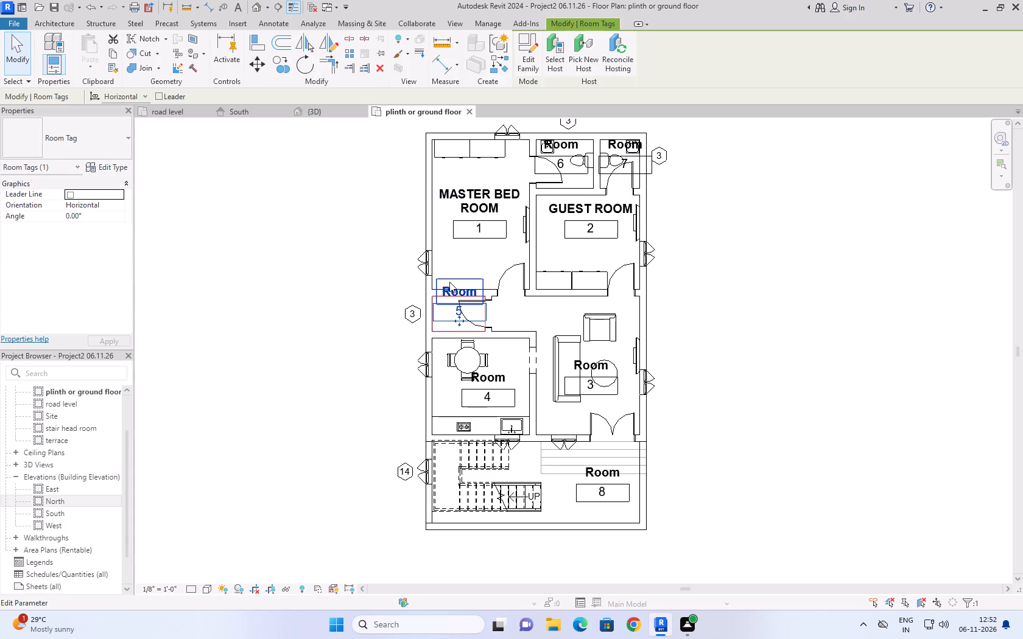
pyautogui.click(449, 282)
pyautogui.write('PUJA')
pyautogui.click(800, 292)
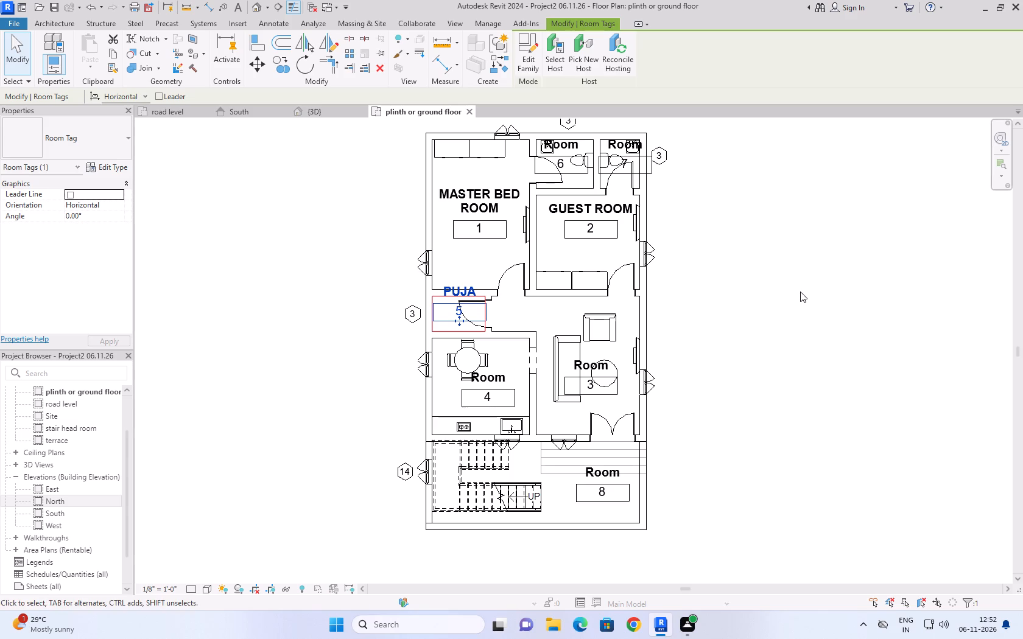
# Rename room 3, the furnished living area beside the kitchen, as LIVING HALL in its room tag.
pyautogui.click(586, 356)
pyautogui.click(586, 356)
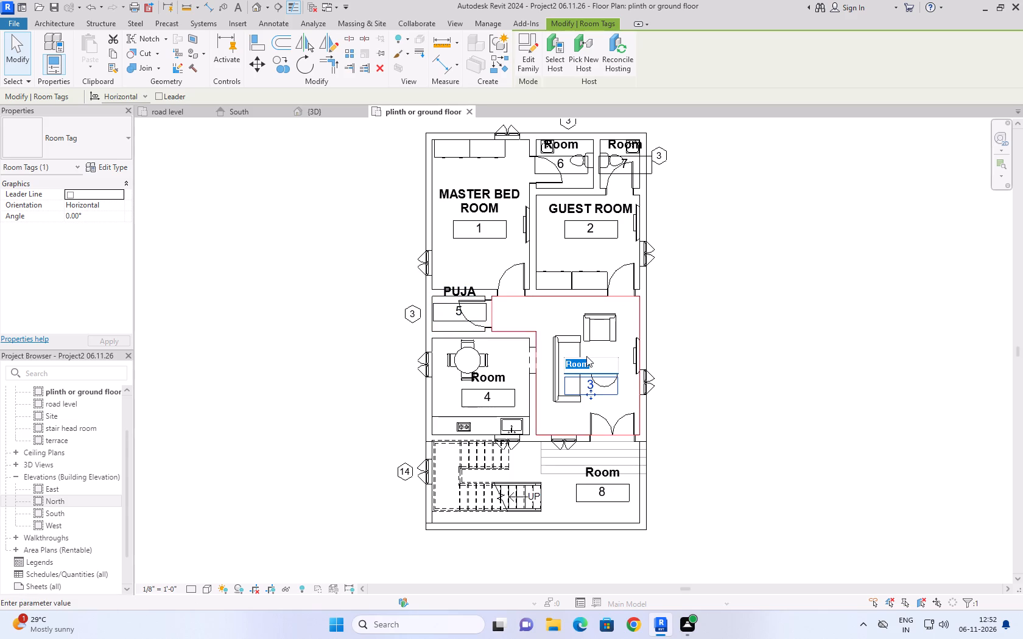
pyautogui.write('LIVIN')
pyautogui.write('G HALL')
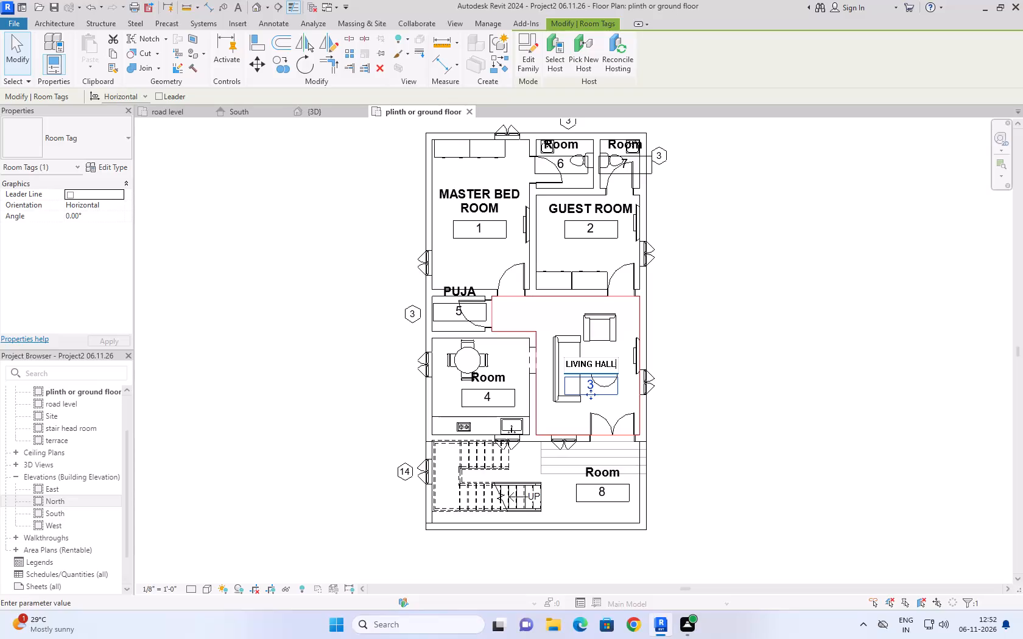
pyautogui.click(829, 357)
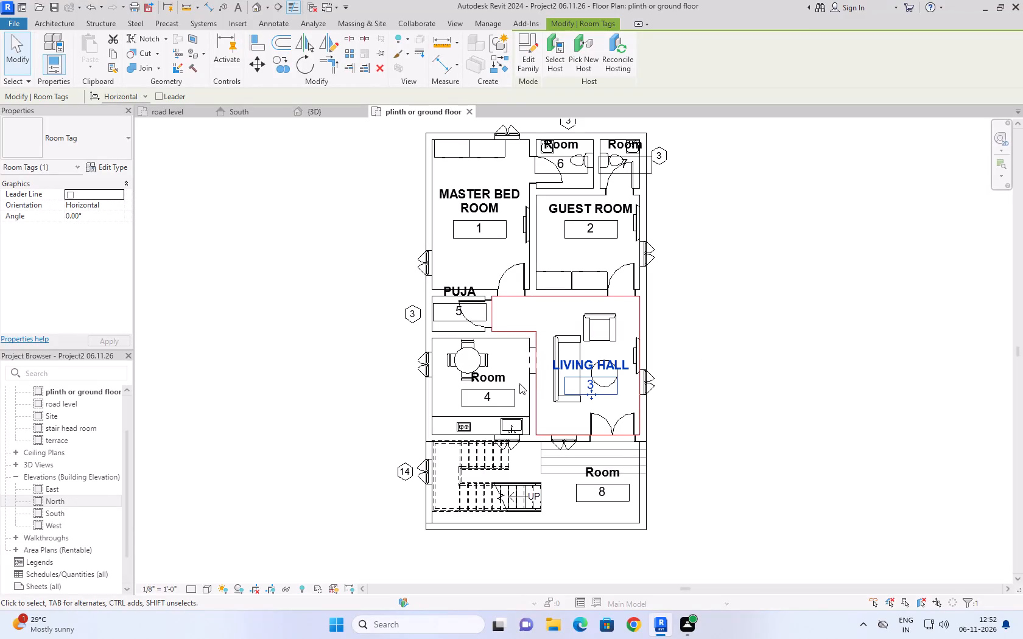
# Rename room 4, the room with the round dining table and cooktop, as KITCHEN, DINING in its tag.
pyautogui.click(485, 369)
pyautogui.click(485, 369)
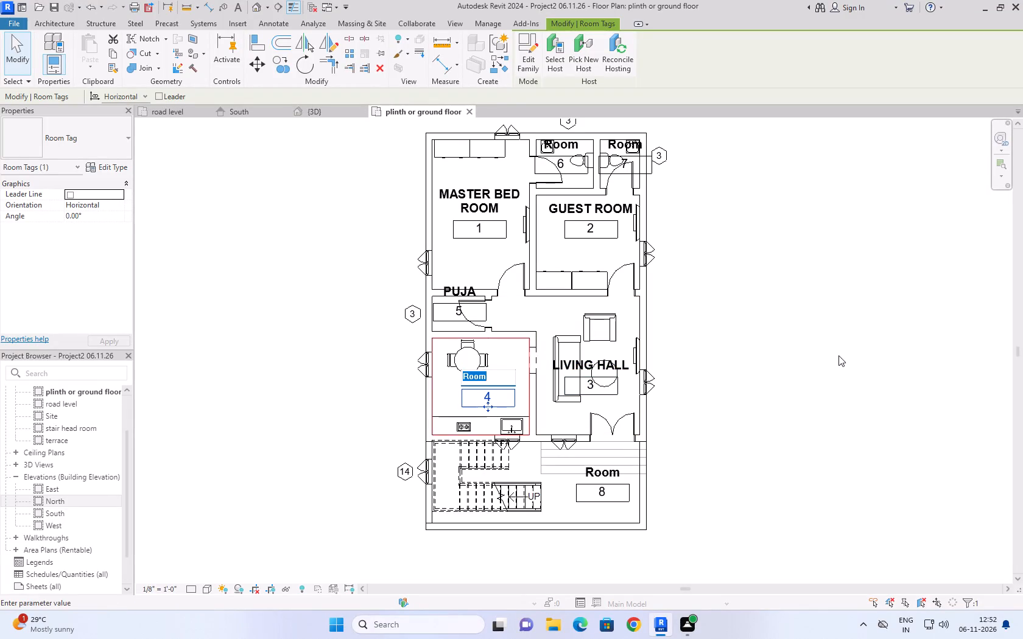
pyautogui.write('KITEC')
pyautogui.press('BackSpace')
pyautogui.press('BackSpace')
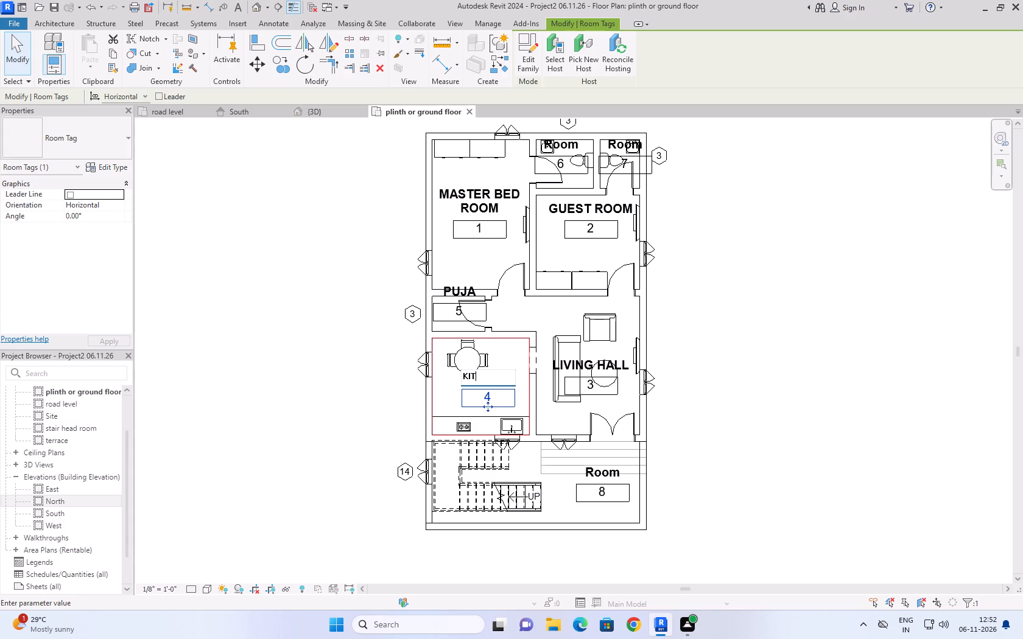
pyautogui.press('c')
pyautogui.write('HEN')
pyautogui.press('space')
pyautogui.write('AND')
pyautogui.press('space')
pyautogui.press('d')
pyautogui.press('BackSpace')
pyautogui.press('BackSpace')
pyautogui.press('BackSpace')
pyautogui.press('BackSpace')
pyautogui.press('BackSpace')
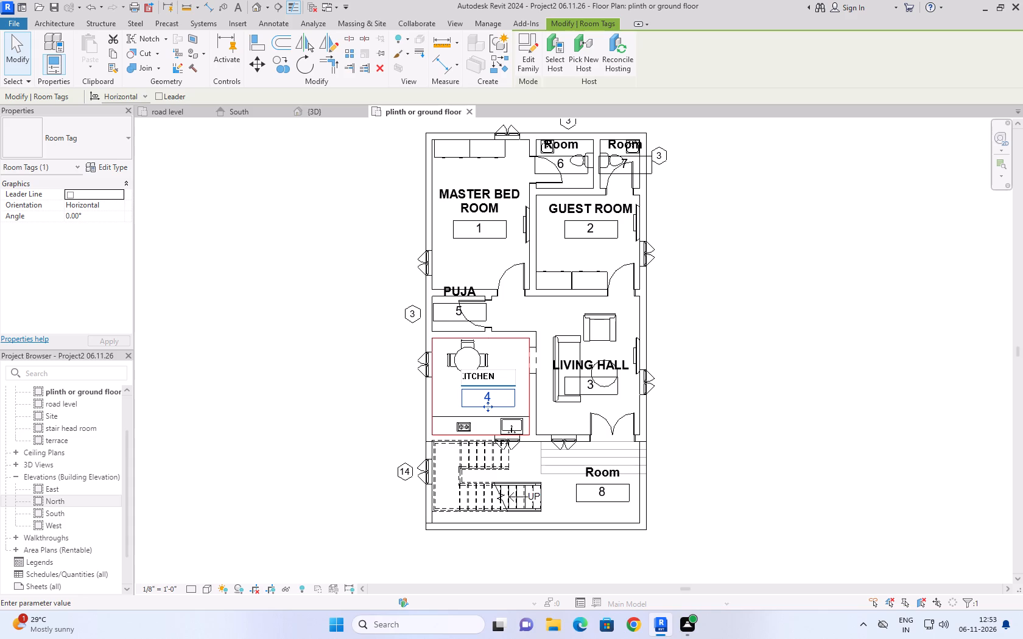
pyautogui.press('BackSpace')
pyautogui.press(',')
pyautogui.press('space')
pyautogui.write('DIN')
pyautogui.write('ING')
pyautogui.click(1017, 296)
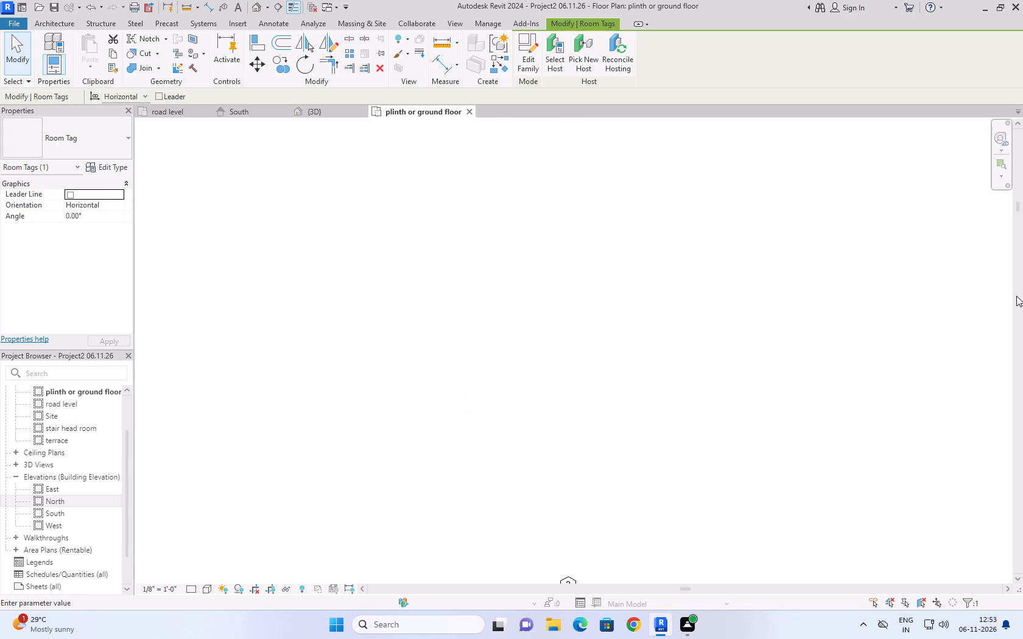
pyautogui.moveTo(1022, 442); pyautogui.dragTo(1022, 328)
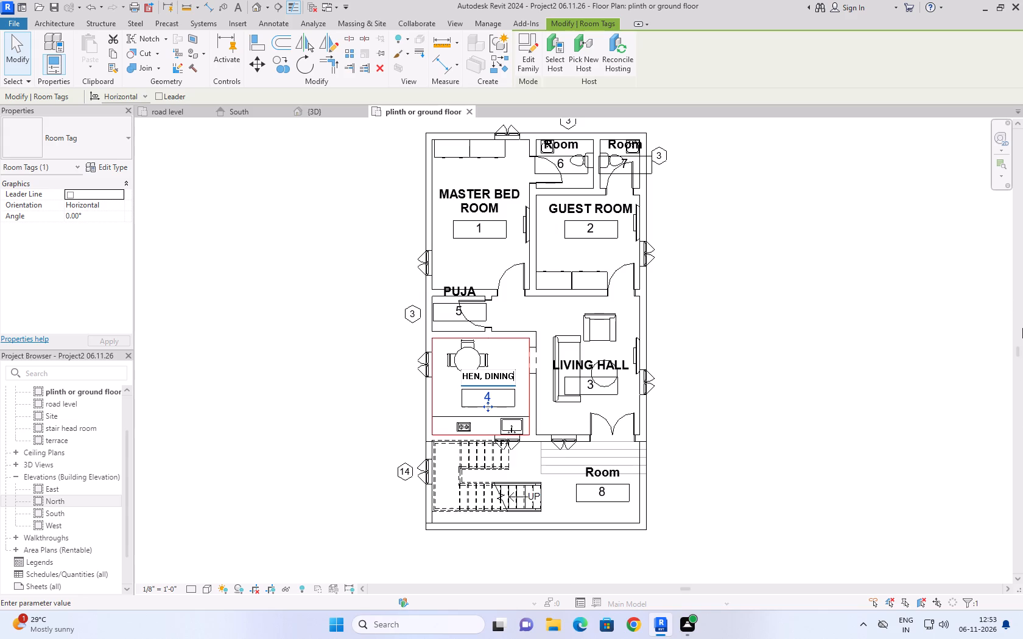
pyautogui.moveTo(1022, 328); pyautogui.dragTo(1022, 310)
pyautogui.click(761, 404)
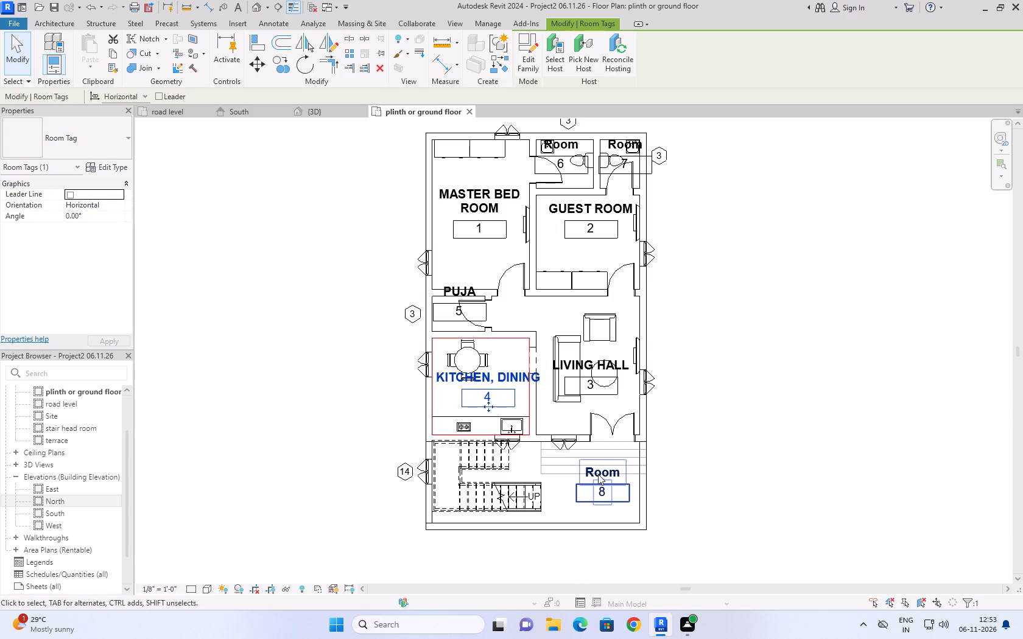
# Rename room 8, the front area with the staircase and steps, as ENTRANCE in its tag.
pyautogui.click(598, 474)
pyautogui.click(603, 474)
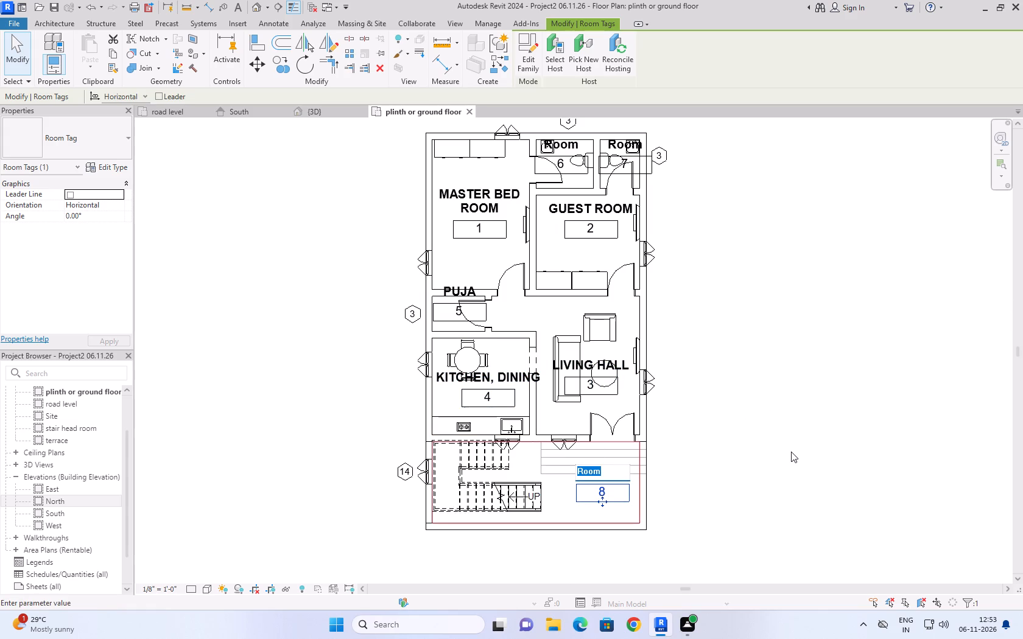
pyautogui.write('ENTRANCE')
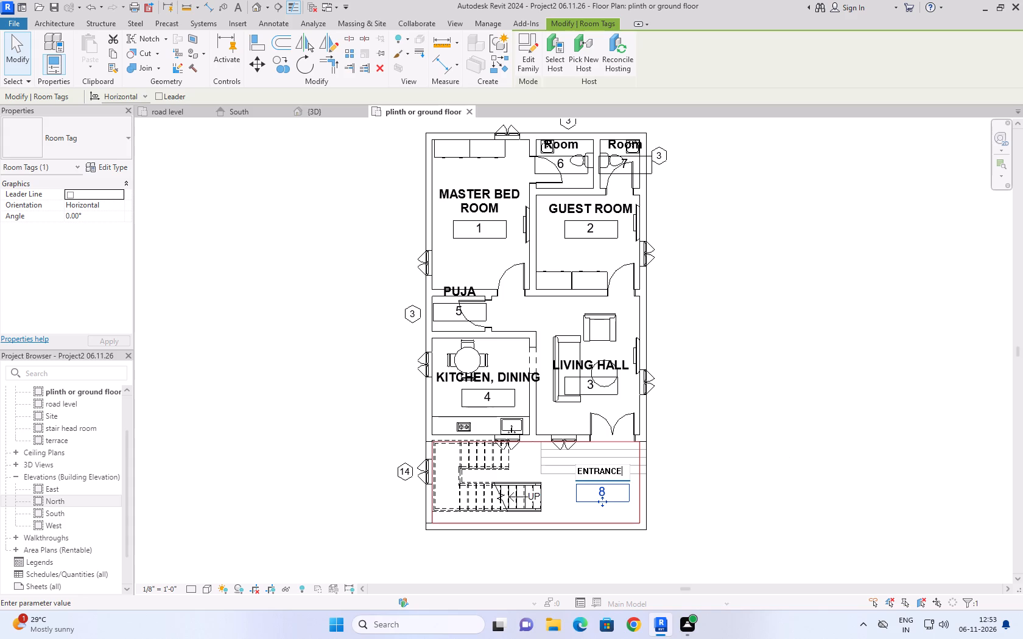
pyautogui.click(851, 365)
pyautogui.click(753, 343)
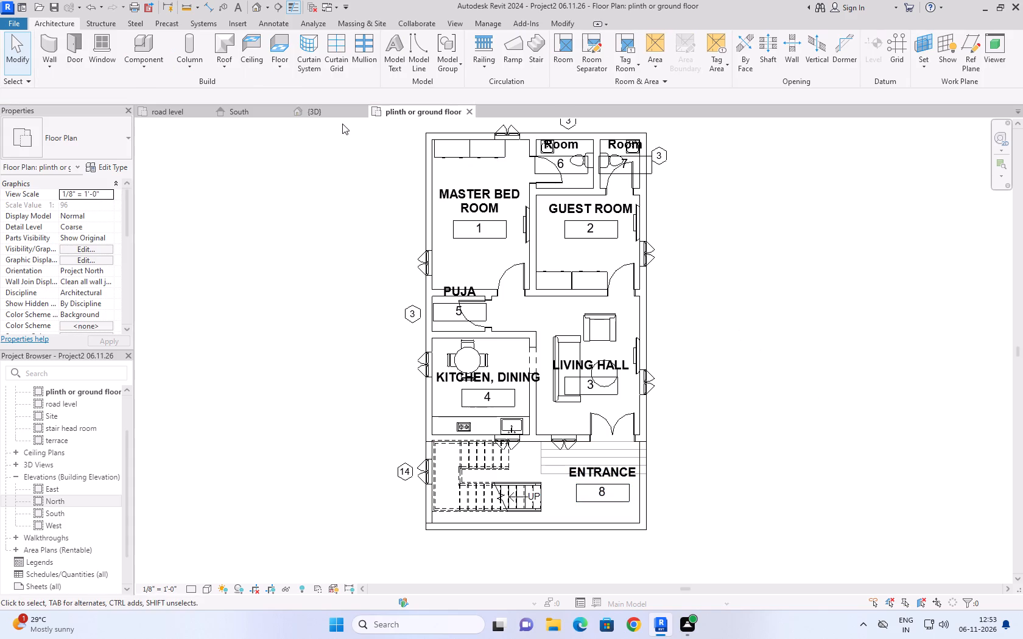
# Review the house in the 3D view, the South elevation and the plinth or ground floor plan with its room names.
pyautogui.click(342, 111)
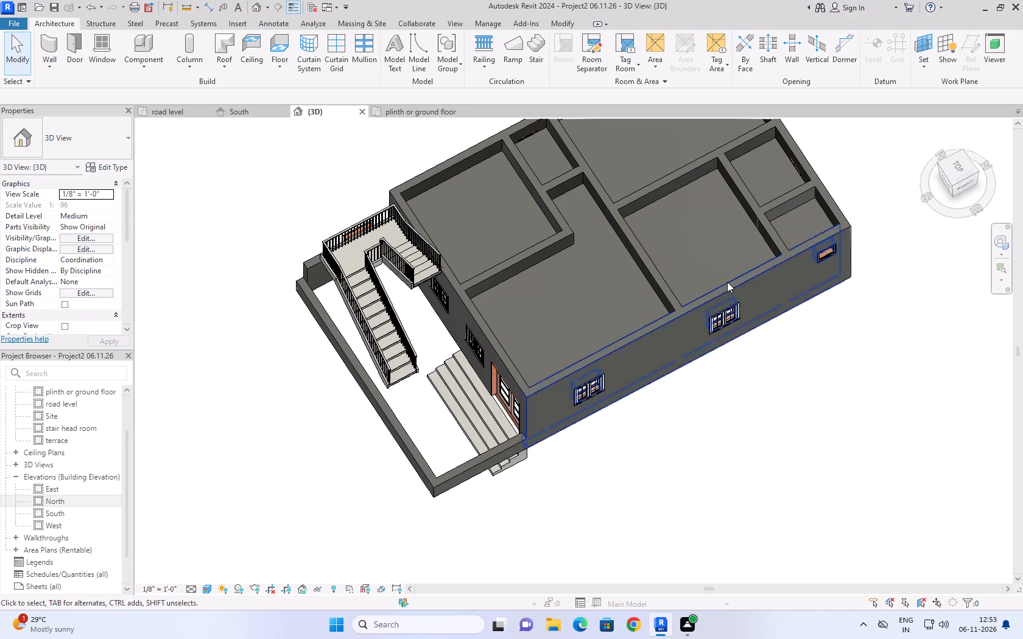
pyautogui.click(443, 114)
pyautogui.scroll(-2, 733, 303)
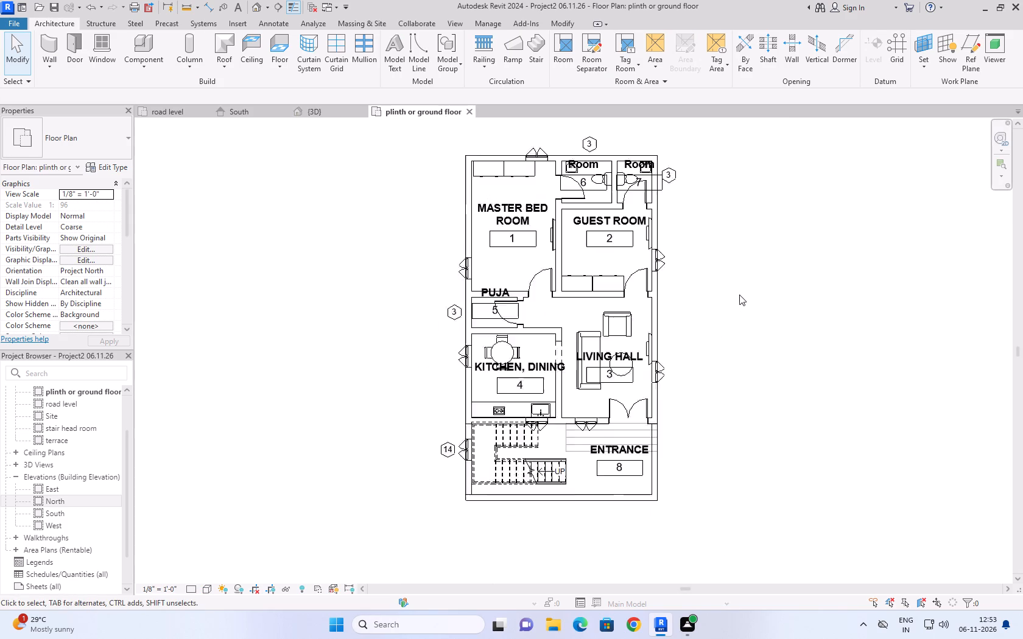
pyautogui.scroll(4, 724, 386)
pyautogui.scroll(-3, 724, 386)
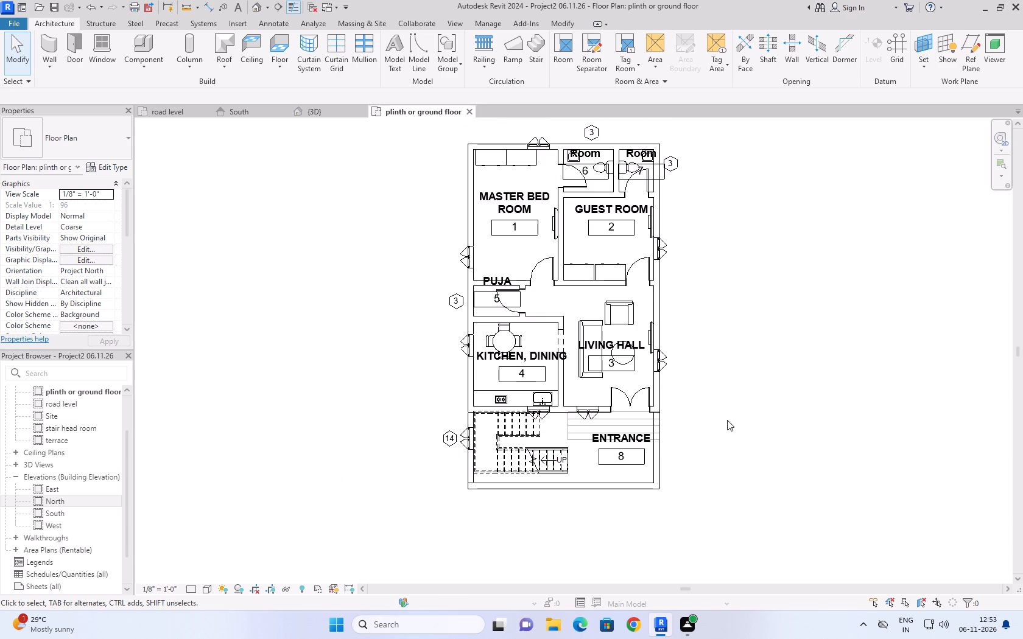
pyautogui.click(709, 358)
pyautogui.click(323, 111)
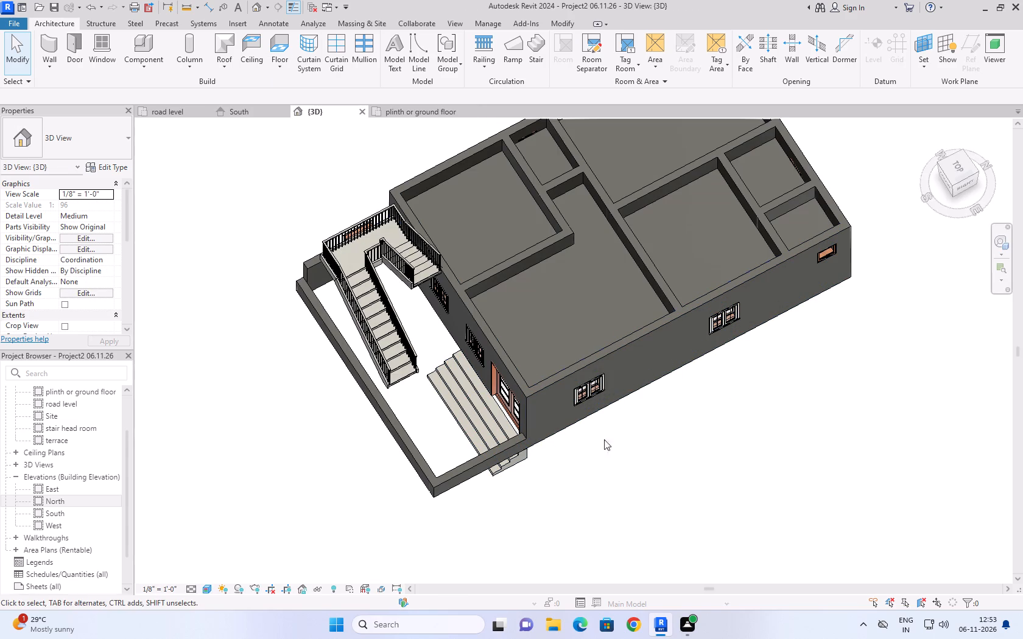
pyautogui.click(254, 122)
pyautogui.click(254, 114)
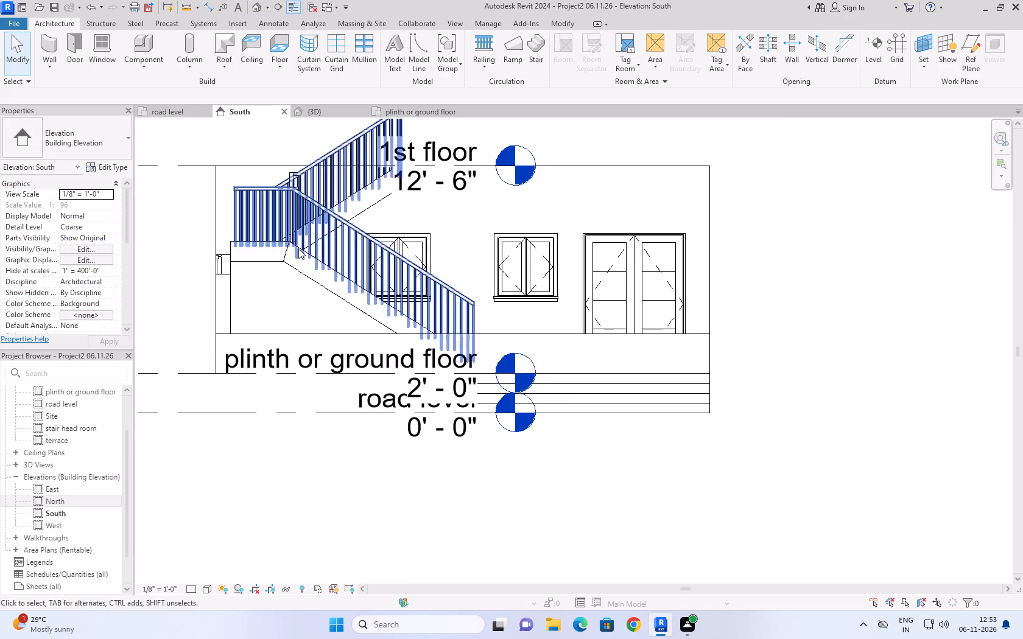
pyautogui.click(325, 576)
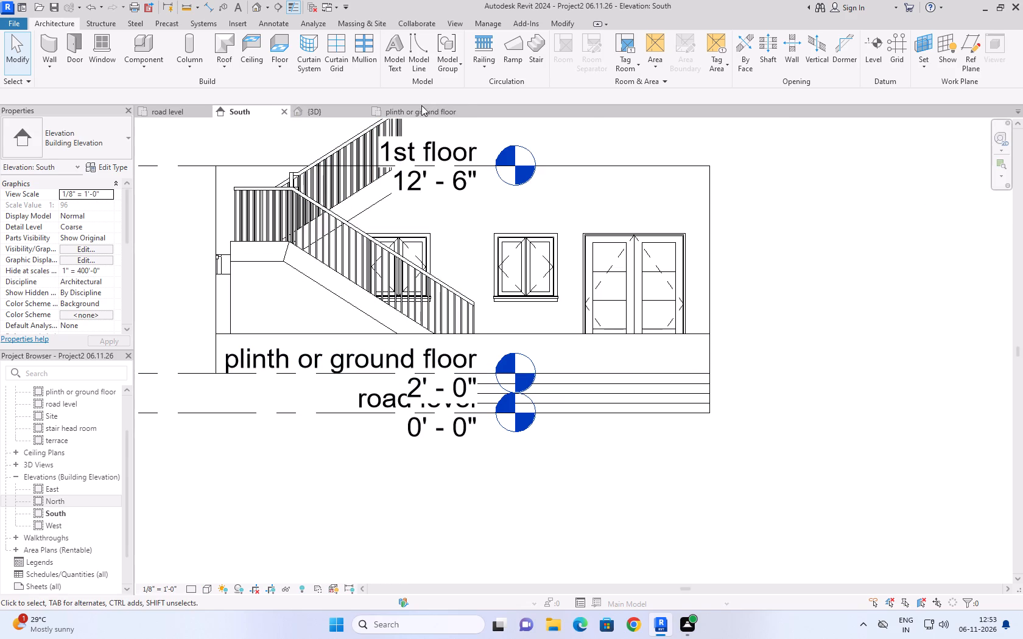
pyautogui.click(417, 109)
pyautogui.moveTo(846, 390); pyautogui.dragTo(796, 399, button='middle')
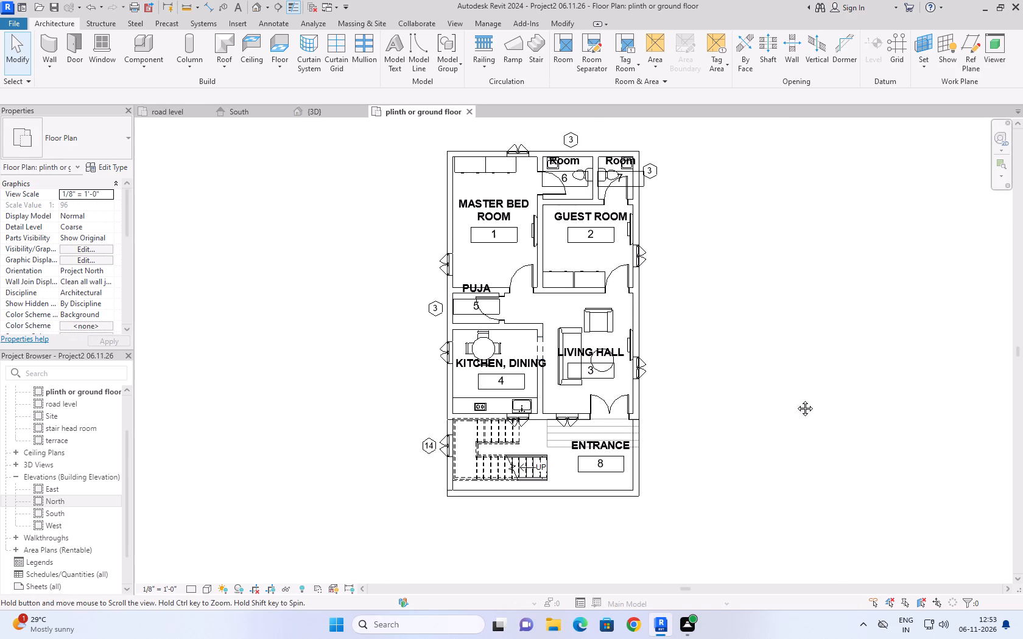
pyautogui.moveTo(796, 399); pyautogui.dragTo(739, 402, button='middle')
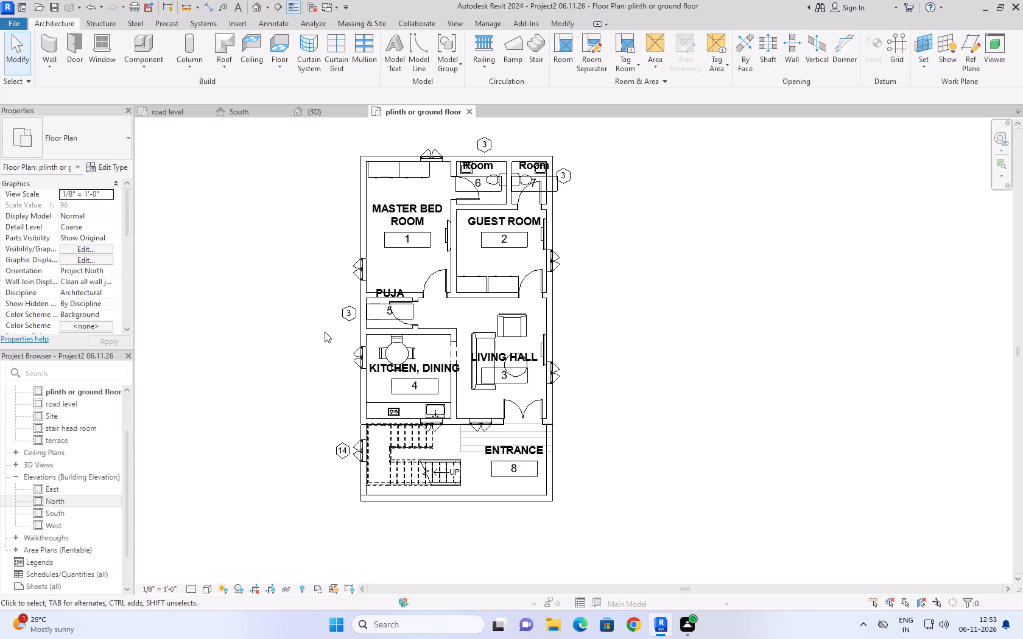
pyautogui.click(279, 264)
# Load the Bed-Box family from the Beds folder as a component and leave component placement.
pyautogui.click(147, 62)
pyautogui.click(153, 83)
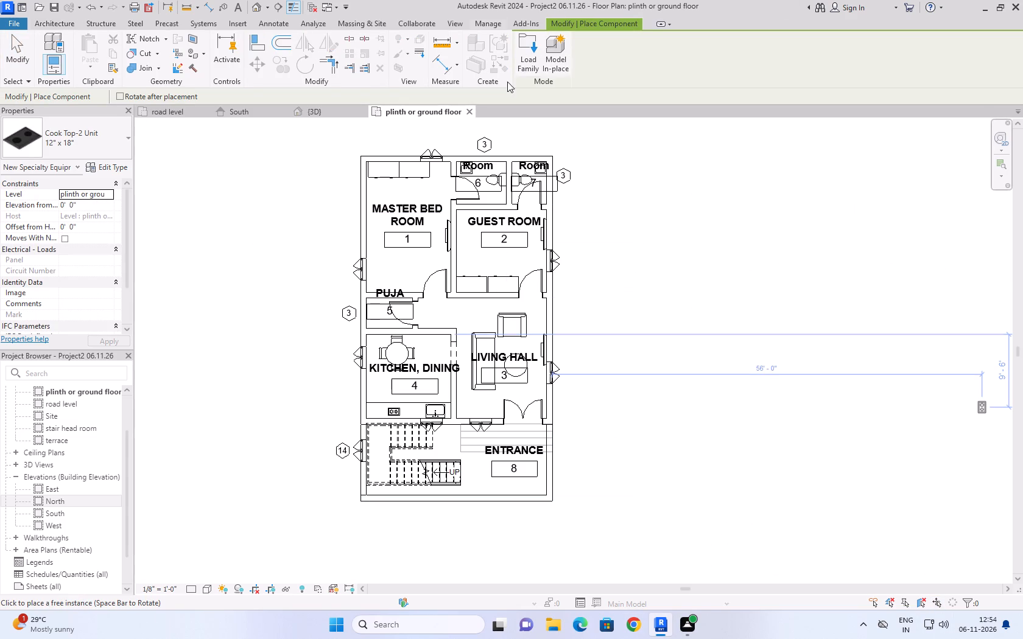
pyautogui.click(524, 48)
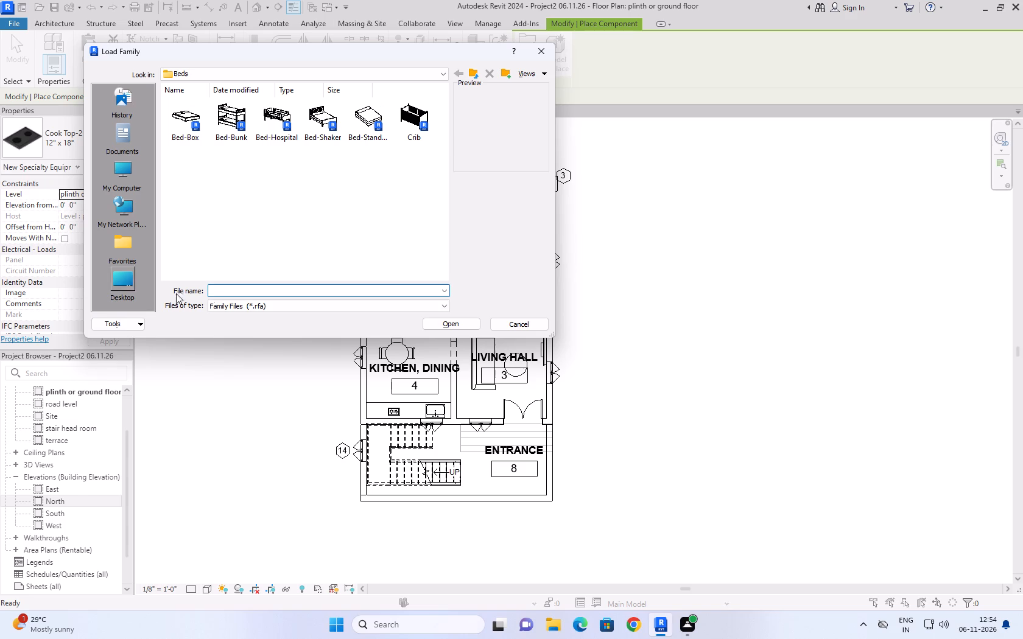
pyautogui.click(182, 136)
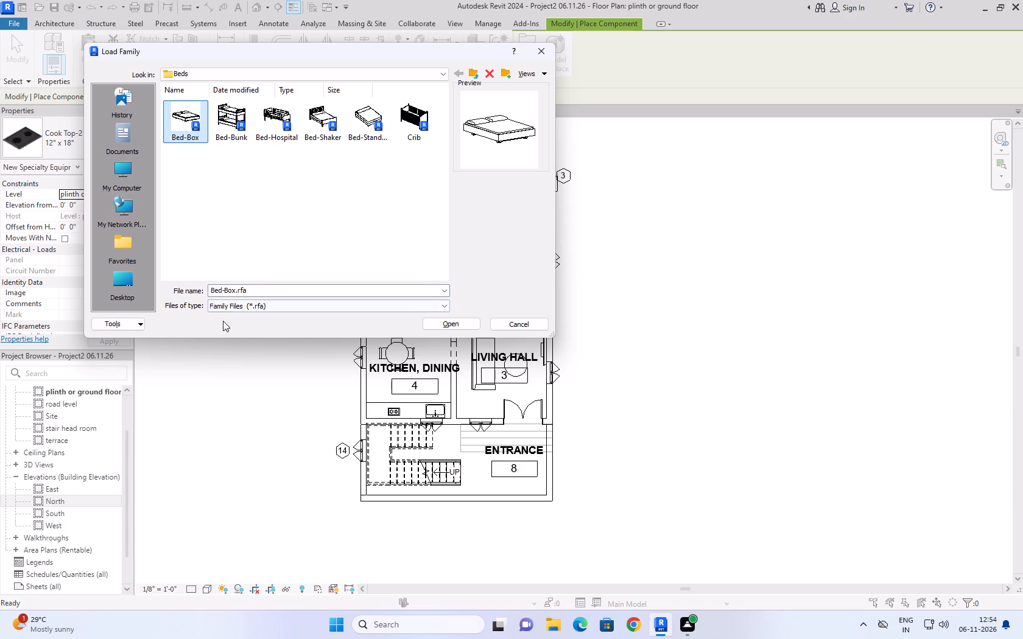
pyautogui.click(460, 326)
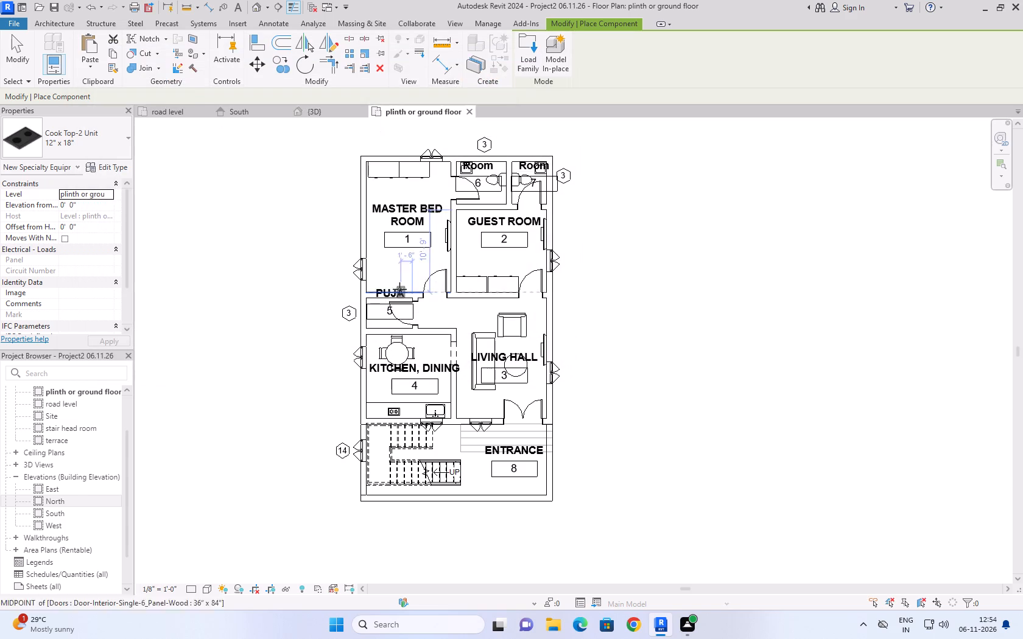
pyautogui.moveTo(43, 61); pyautogui.dragTo(38, 53)
pyautogui.click(30, 52)
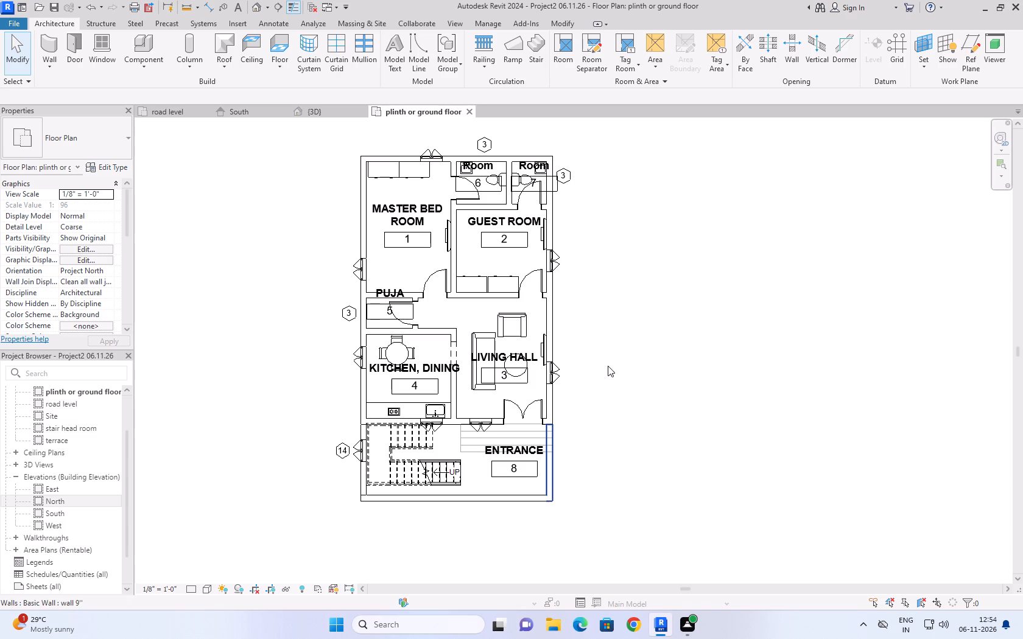
# Rename room 6, the washroom beside the master bedroom, as TOILET in its tag.
pyautogui.scroll(6, 575, 221)
pyautogui.moveTo(576, 224); pyautogui.dragTo(591, 386, button='middle')
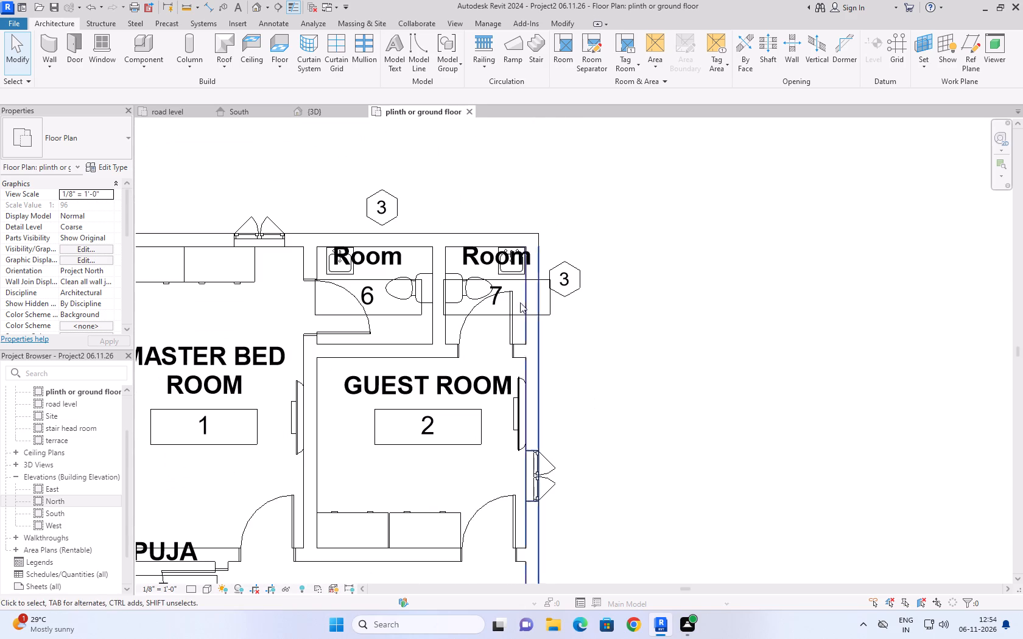
pyautogui.click(399, 258)
pyautogui.click(399, 258)
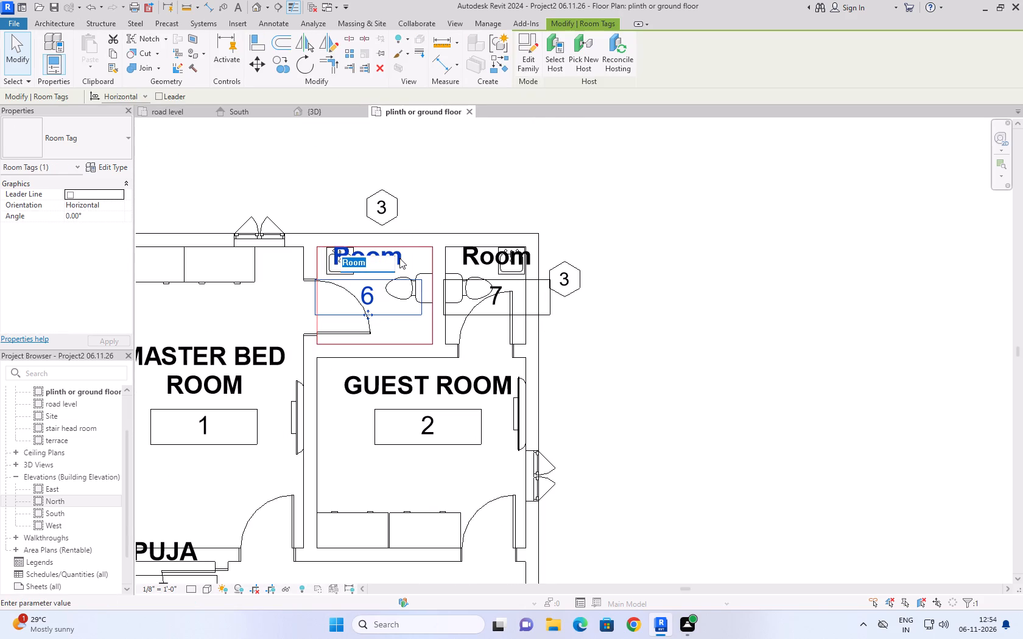
pyautogui.press('t')
pyautogui.write('OILET')
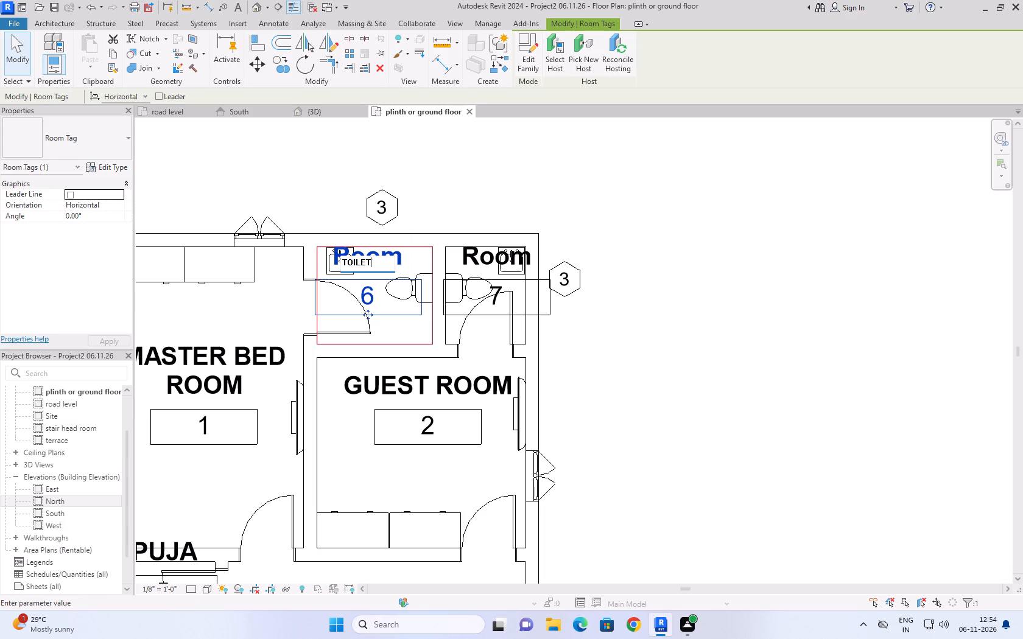
pyautogui.click(706, 254)
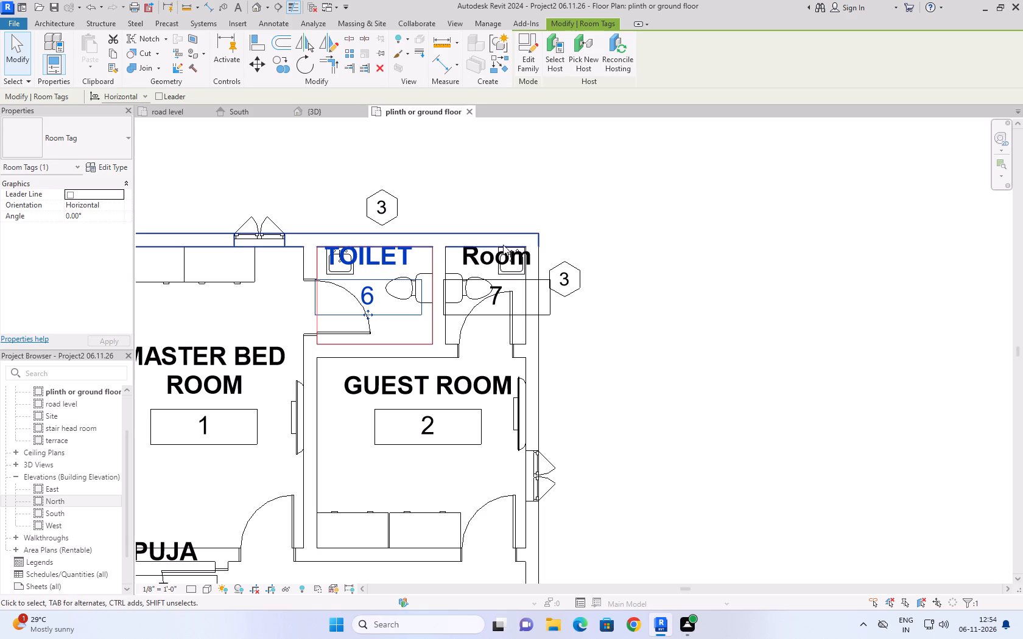
# Rename room 7, the washroom above the guest room, as TOILET in its tag.
pyautogui.click(487, 256)
pyautogui.click(487, 253)
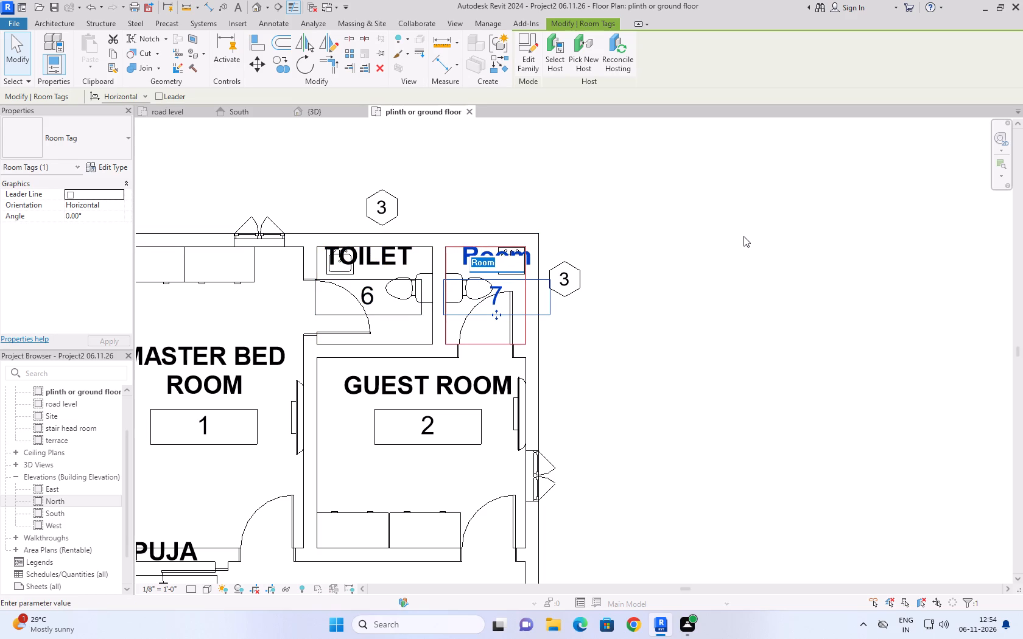
pyautogui.press('t')
pyautogui.write('OILET')
pyautogui.click(816, 251)
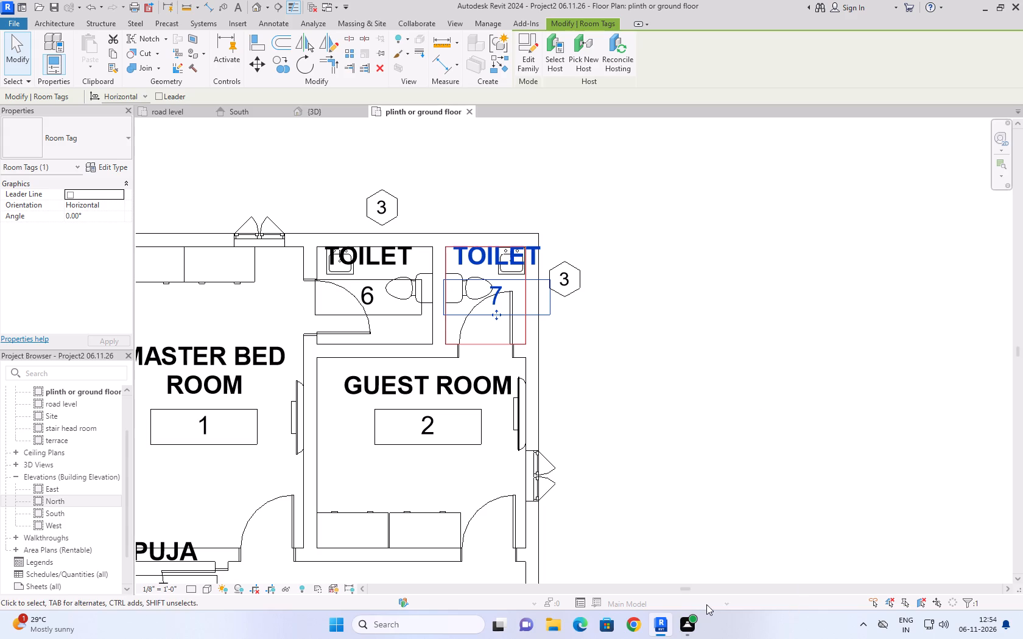
# Review the room names and layout on the plinth or ground floor plan and check the house in the 3D view.
pyautogui.scroll(-3, 761, 357)
pyautogui.scroll(-3, 670, 480)
pyautogui.scroll(-1, 659, 533)
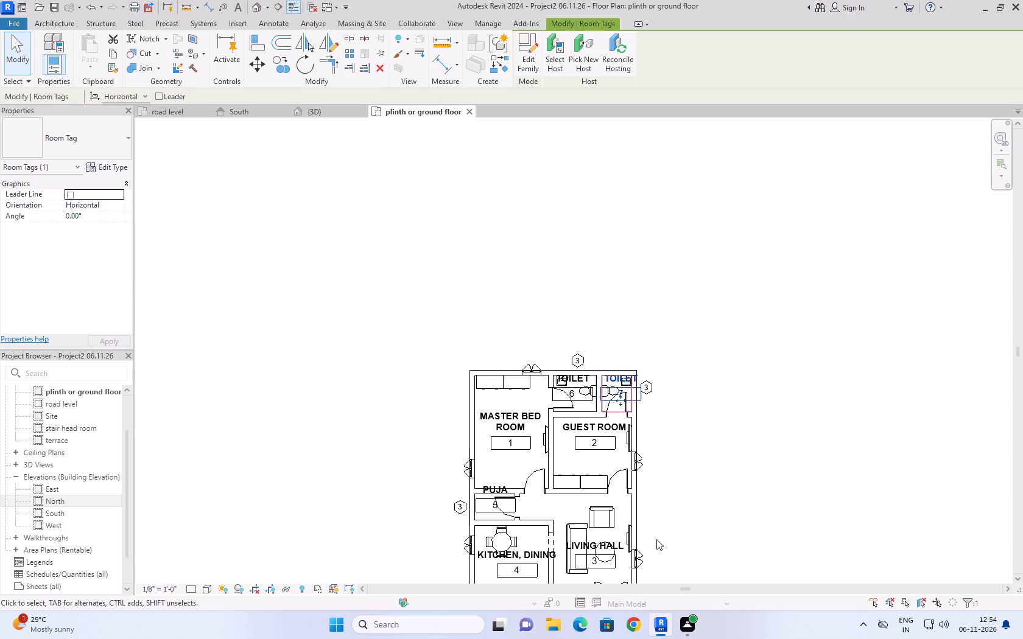
pyautogui.scroll(-2, 656, 539)
pyautogui.moveTo(671, 504); pyautogui.dragTo(638, 348, button='middle')
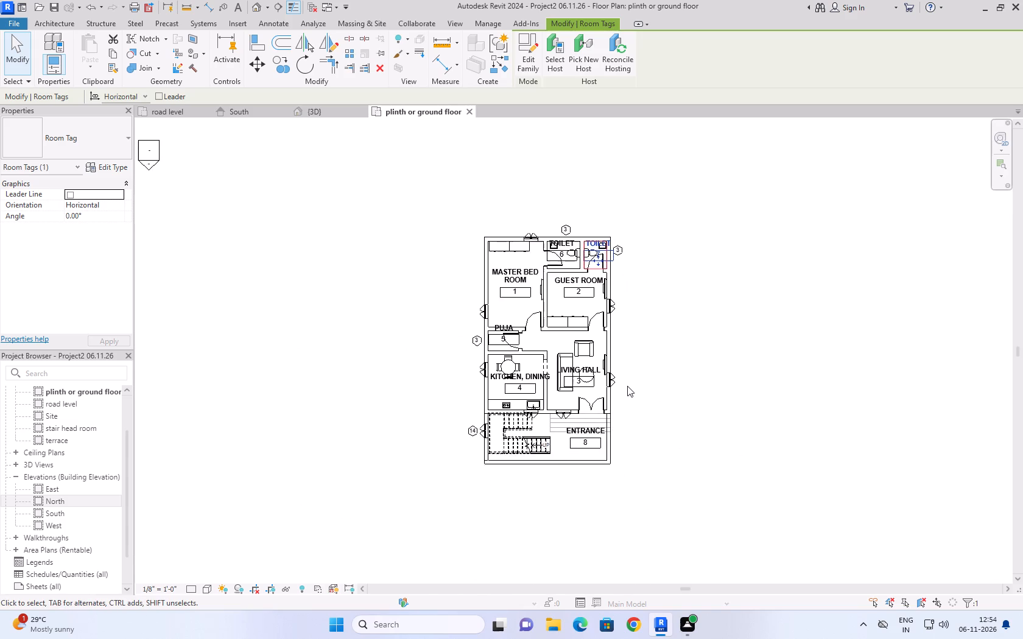
pyautogui.scroll(8, 627, 386)
pyautogui.moveTo(647, 366); pyautogui.dragTo(733, 421, button='middle')
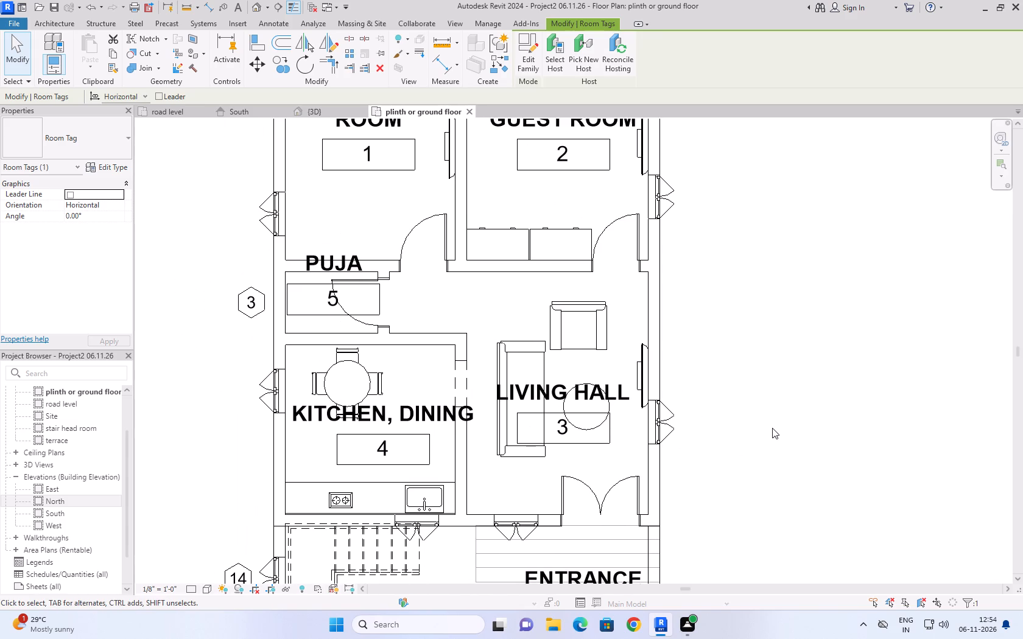
pyautogui.scroll(-3, 784, 396)
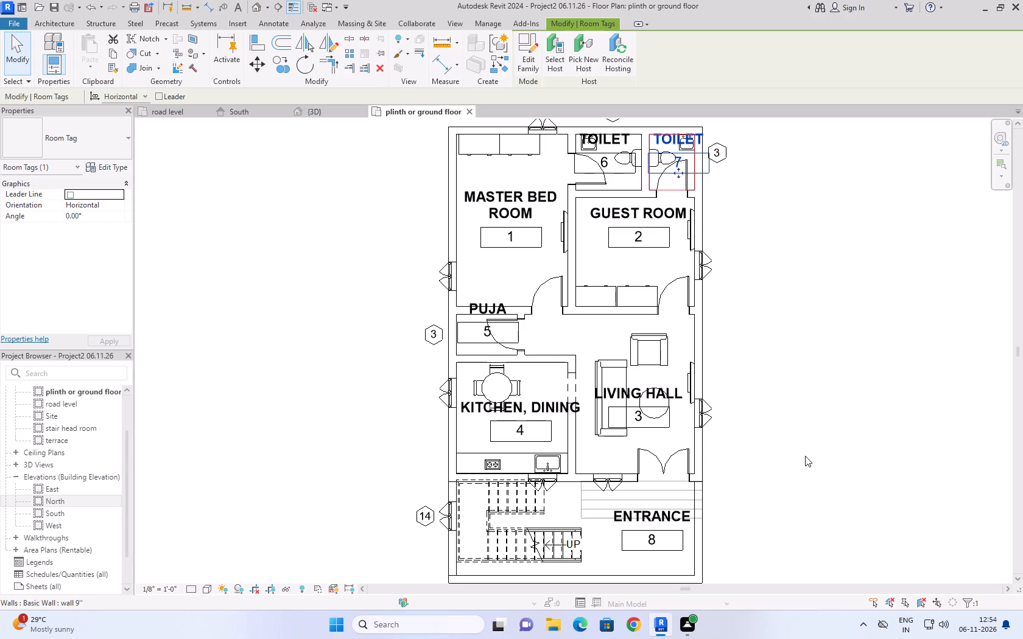
pyautogui.scroll(-2, 774, 394)
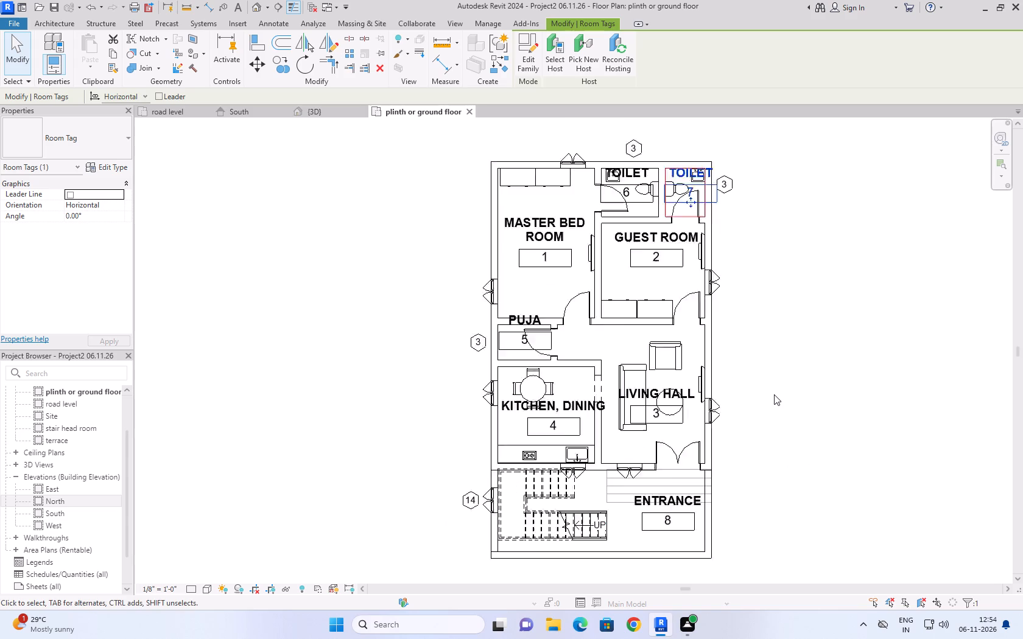
pyautogui.scroll(-1, 774, 394)
pyautogui.scroll(2, 737, 197)
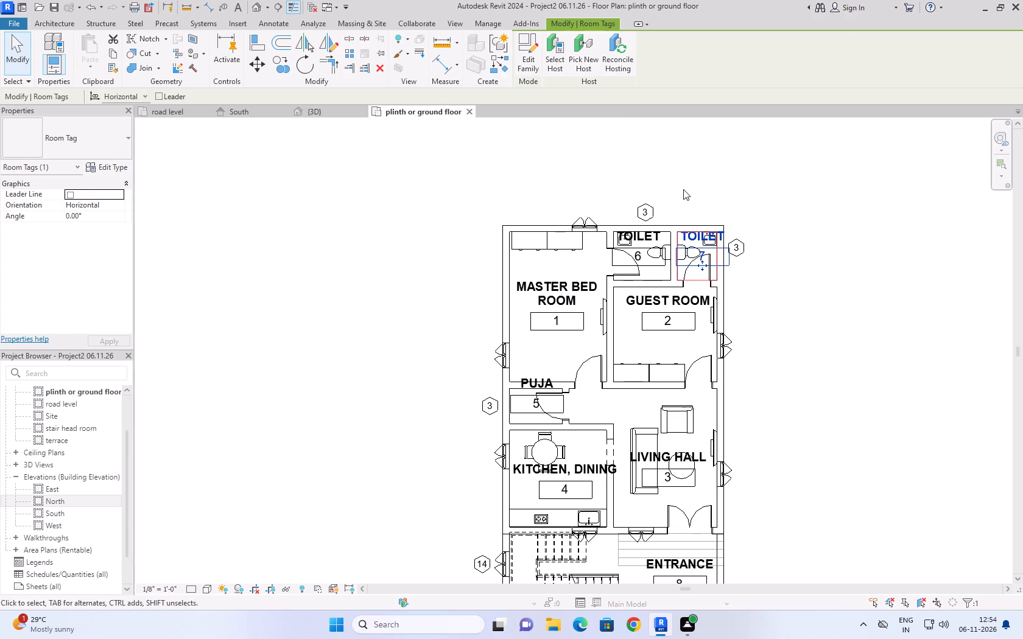
pyautogui.click(683, 189)
pyautogui.click(321, 114)
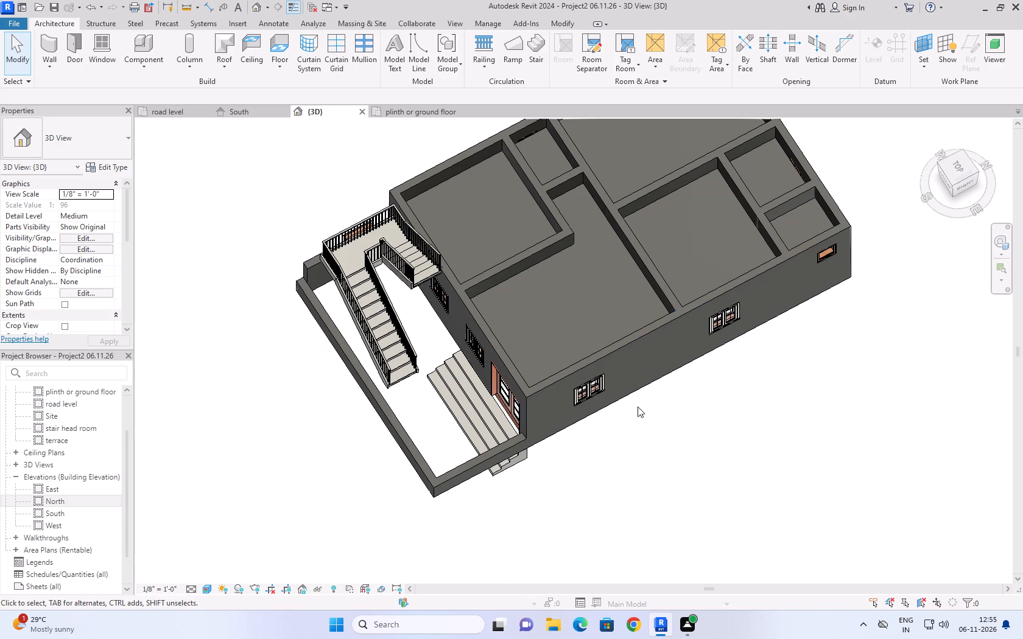
pyautogui.click(429, 111)
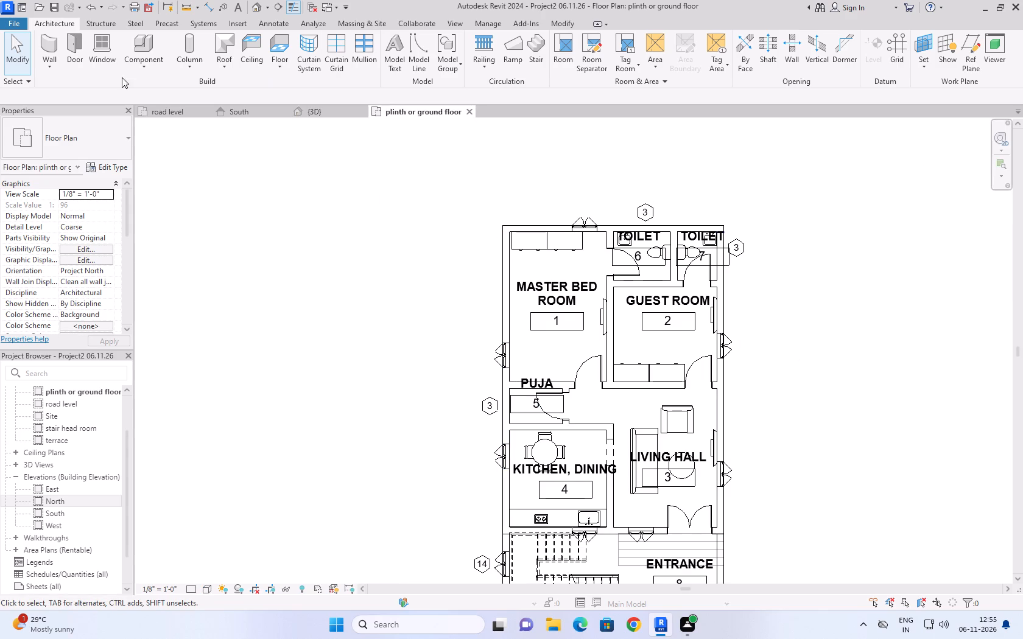
# Load the Bed-Box family from the Beds folder for component placement.
pyautogui.click(147, 72)
pyautogui.click(158, 89)
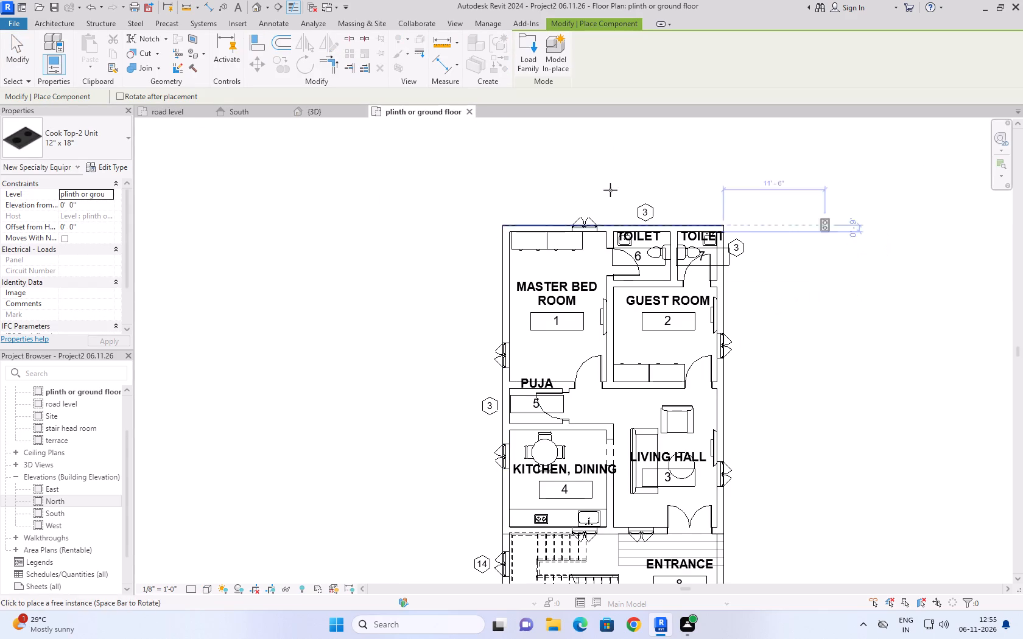
pyautogui.click(526, 40)
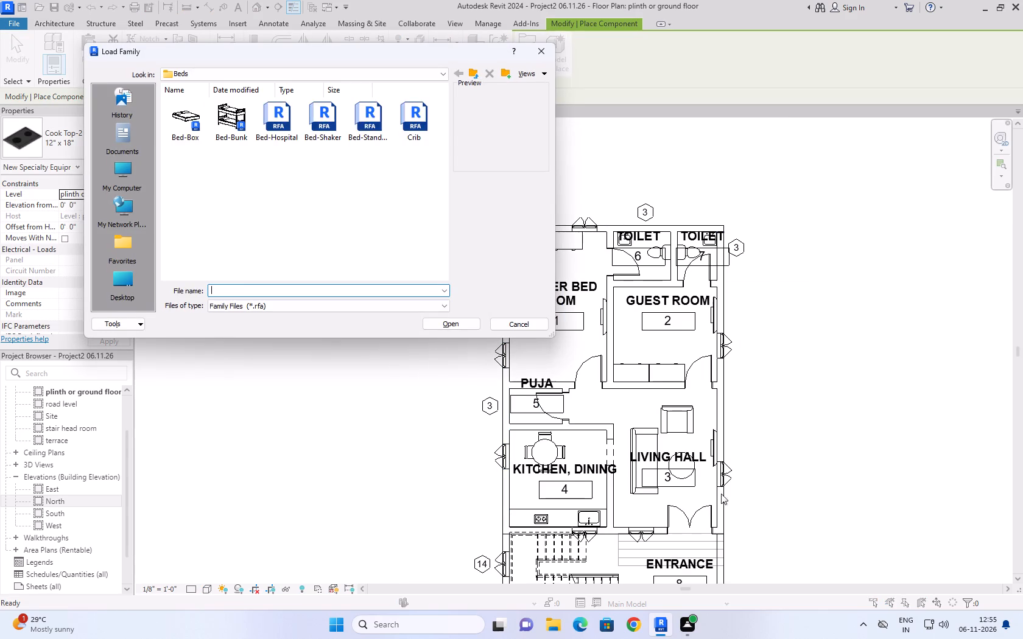
pyautogui.click(200, 124)
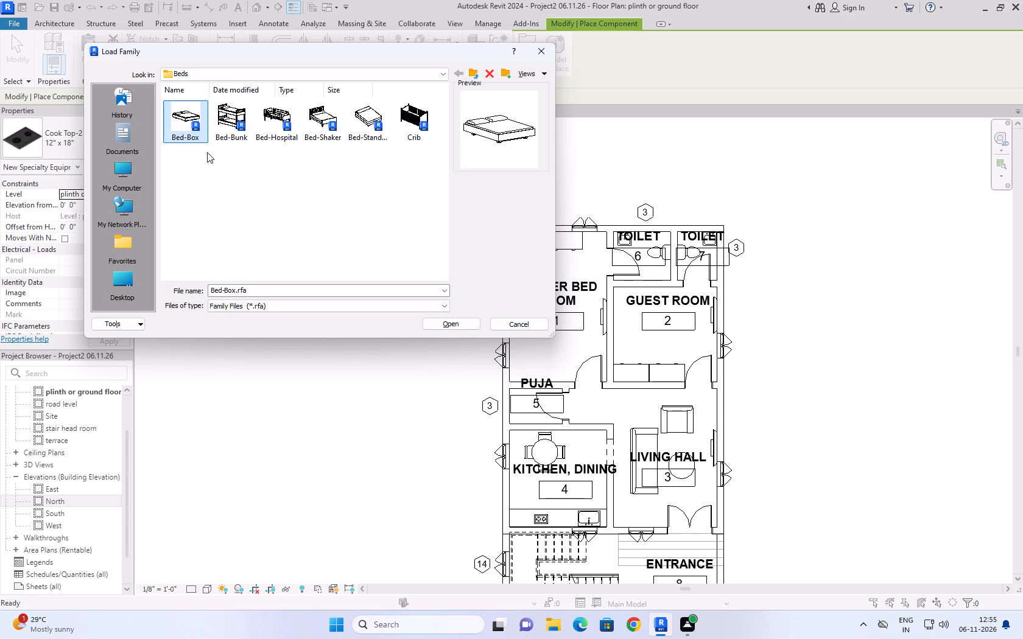
pyautogui.click(445, 326)
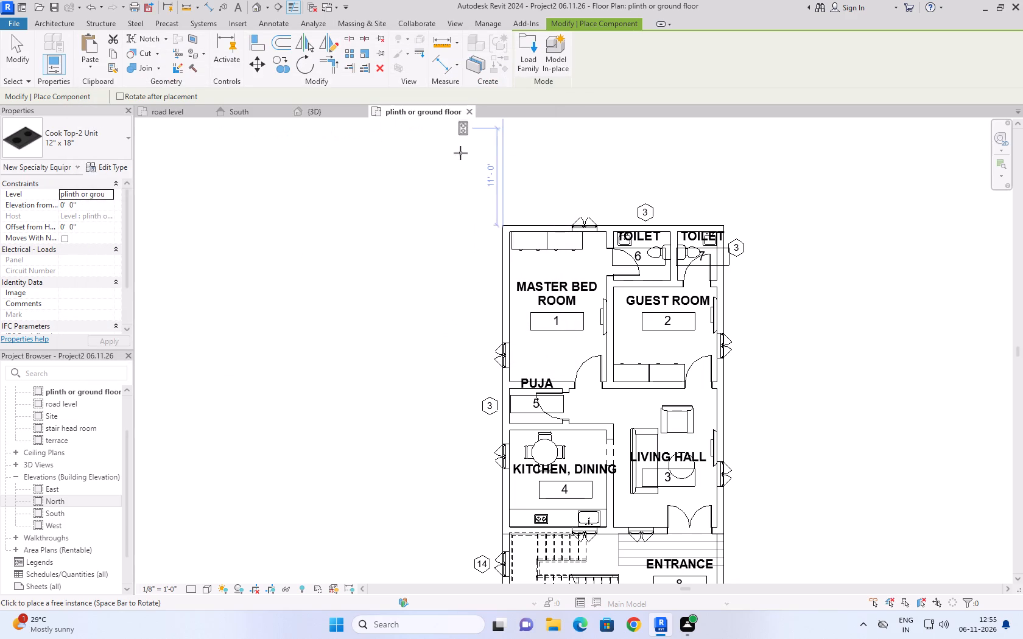
# Place a Bed-Box Queen 60" x 79" in the master bedroom, rotated so its headboard faces the outer wall with the window.
pyautogui.click(116, 153)
pyautogui.middleClick(76, 206)
pyautogui.scroll(13, 76, 206)
pyautogui.middleClick(76, 206)
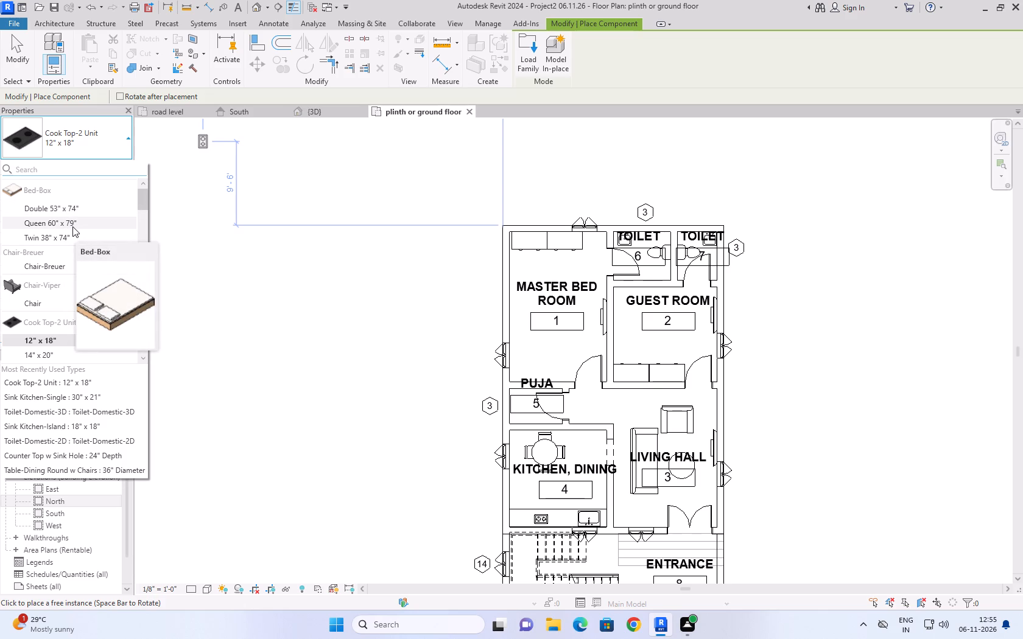
pyautogui.click(72, 226)
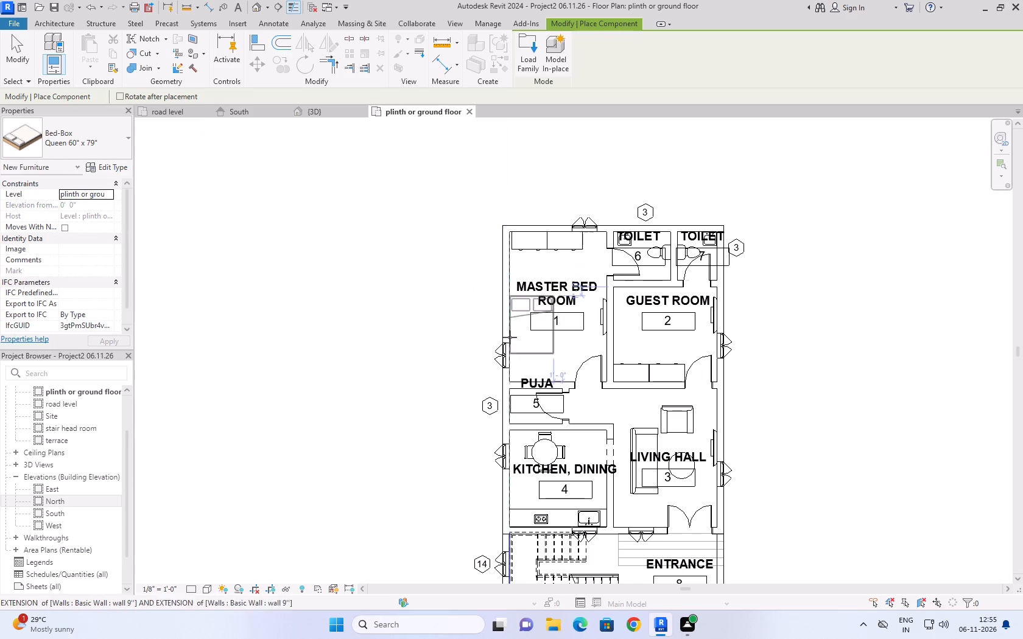
pyautogui.press('space')
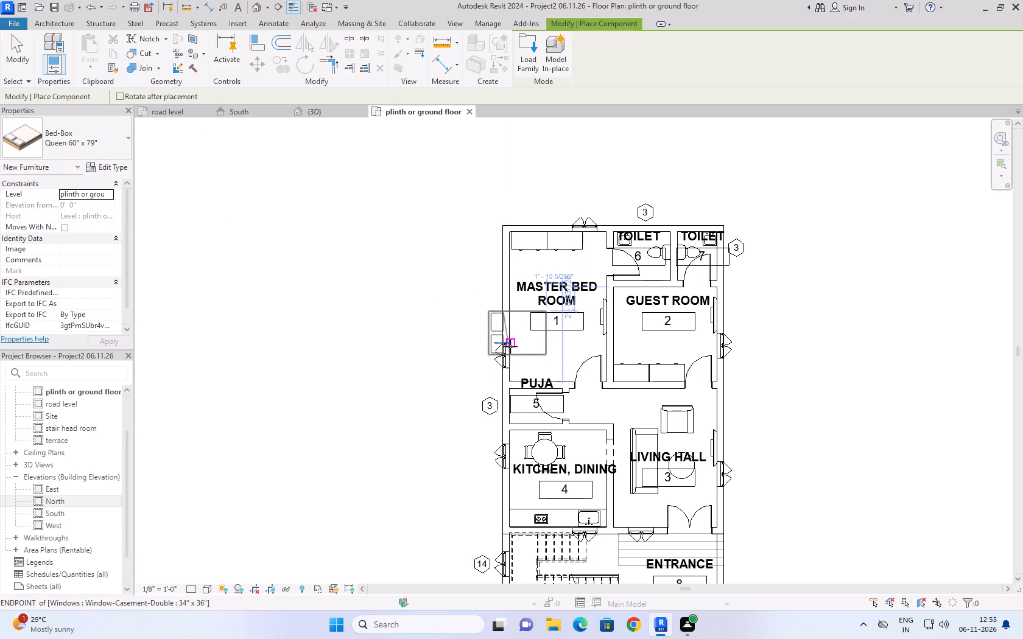
pyautogui.scroll(5, 510, 346)
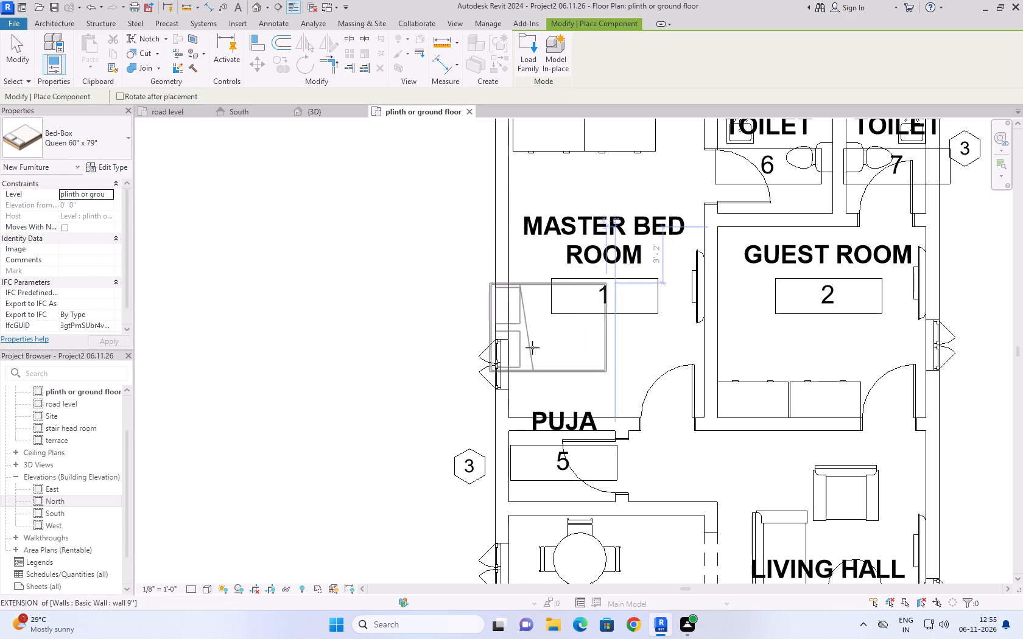
pyautogui.click(555, 337)
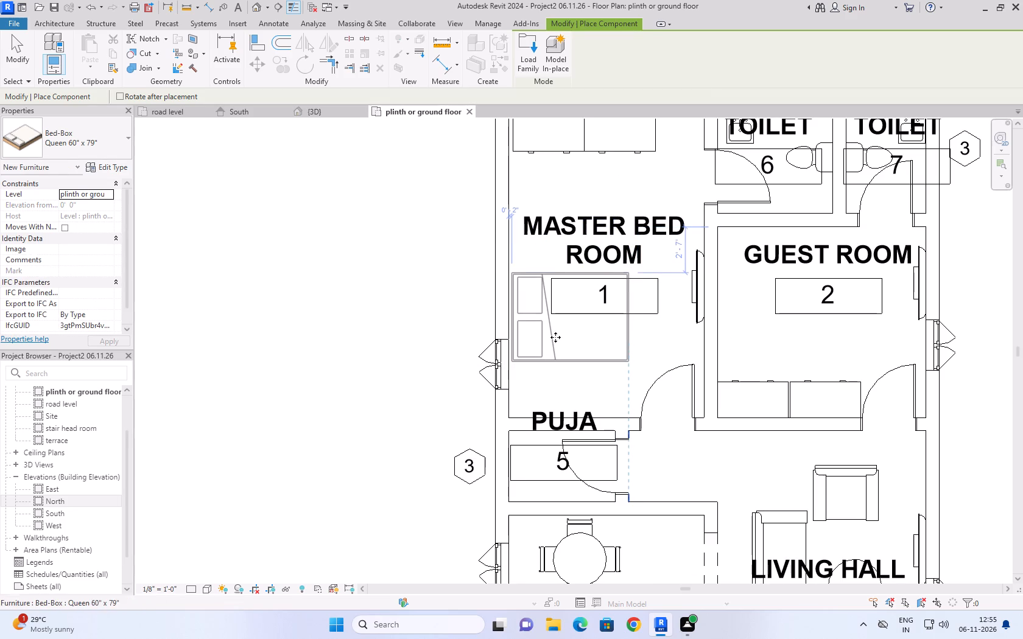
# Place a second Bed-Box Queen 60" x 79" in the guest room against the wall shared with the master bedroom.
pyautogui.click(768, 329)
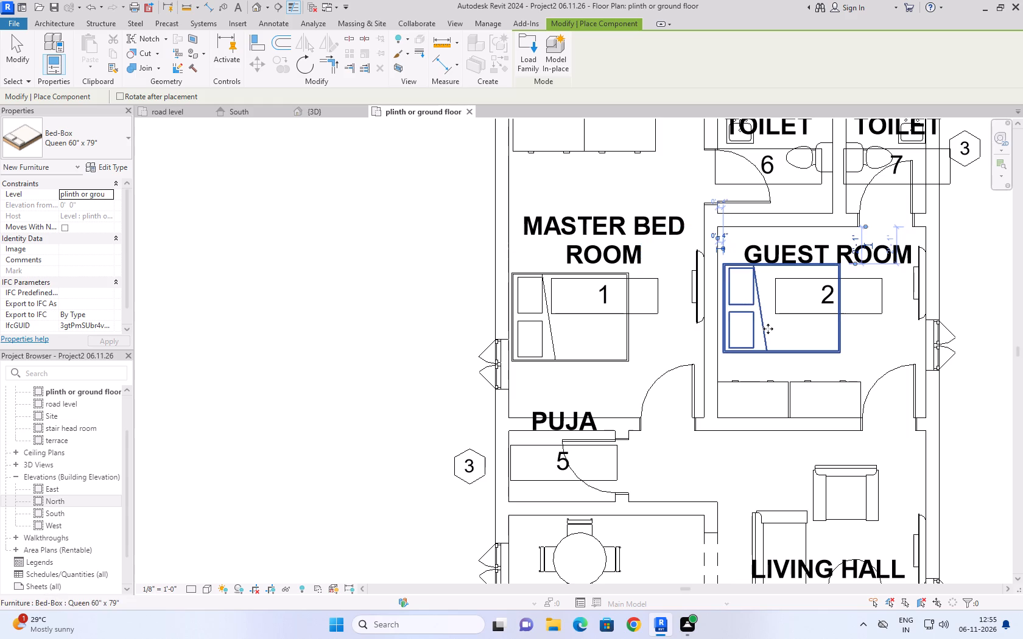
pyautogui.scroll(-2, 250, 187)
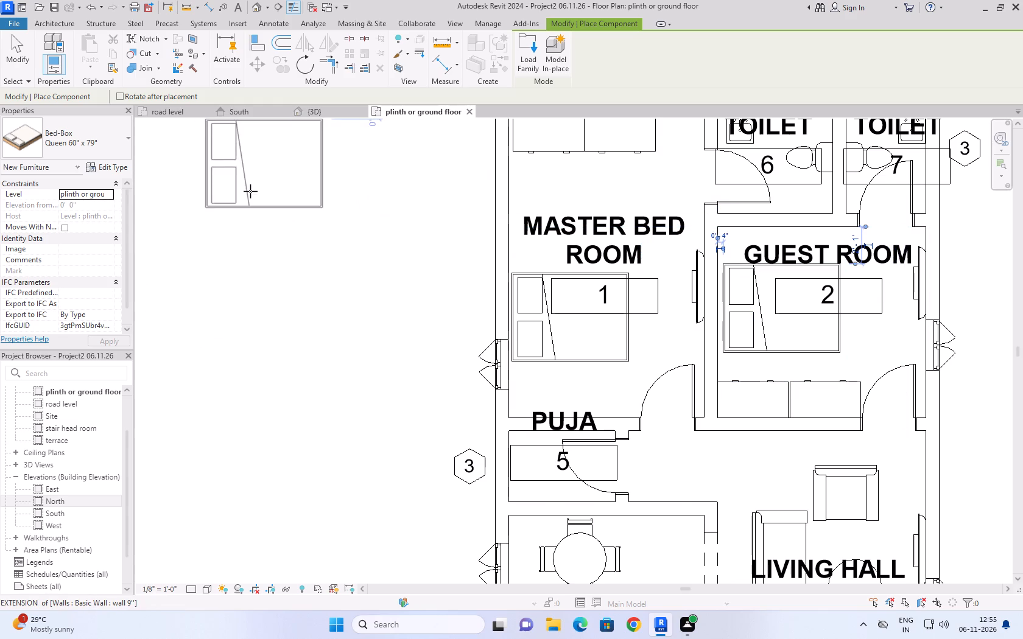
pyautogui.scroll(-2, 250, 191)
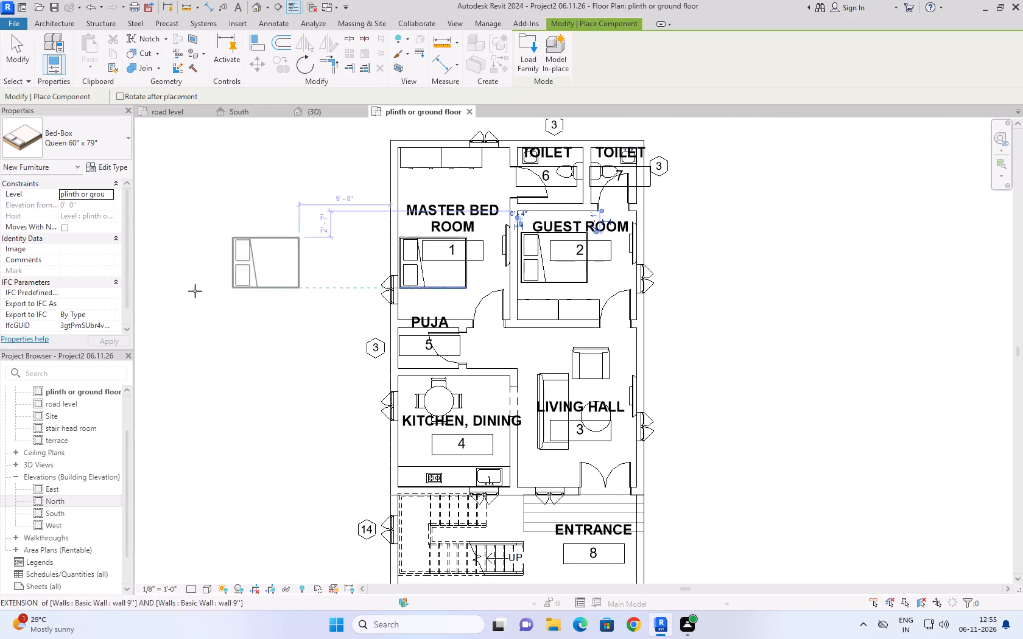
pyautogui.click(26, 57)
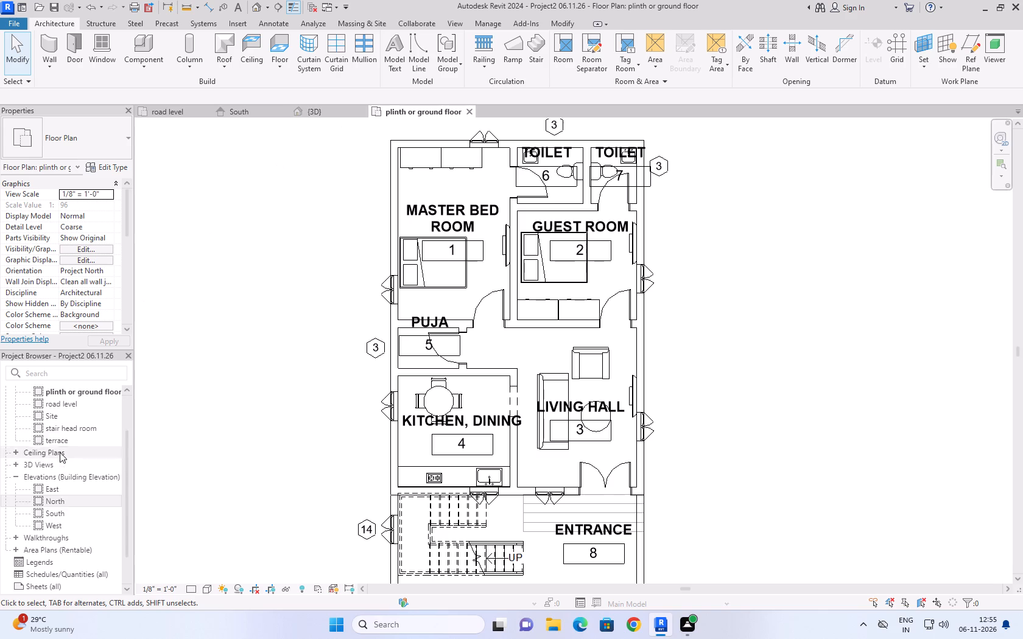
# Open the Walkthrough 1 view and examine the house from a raised angle over the stairs and entrance.
pyautogui.scroll(-3, 60, 452)
pyautogui.click(16, 503)
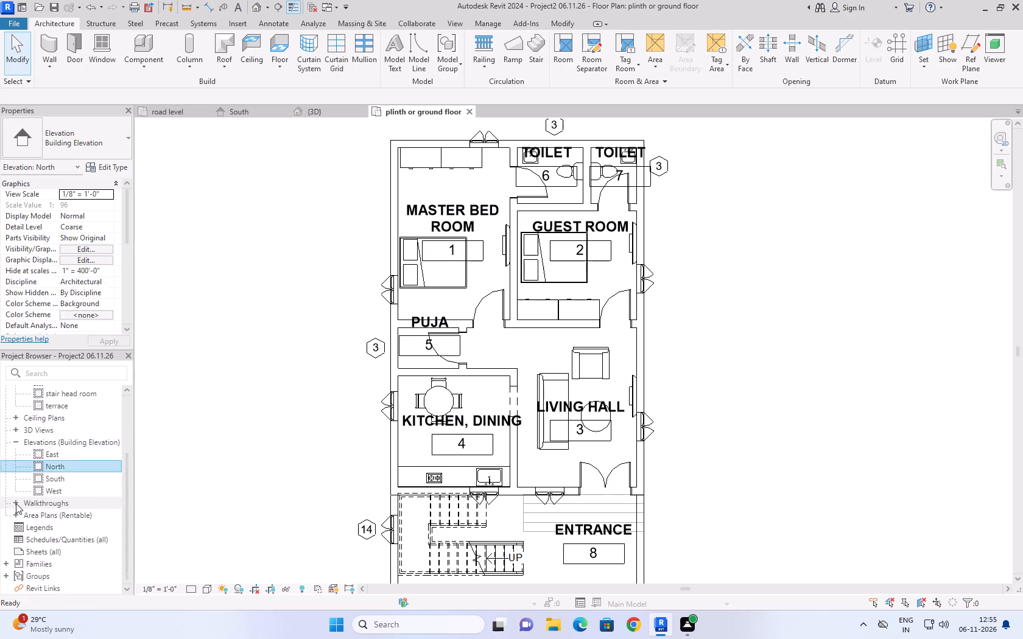
pyautogui.click(68, 519)
pyautogui.doubleClick(69, 519)
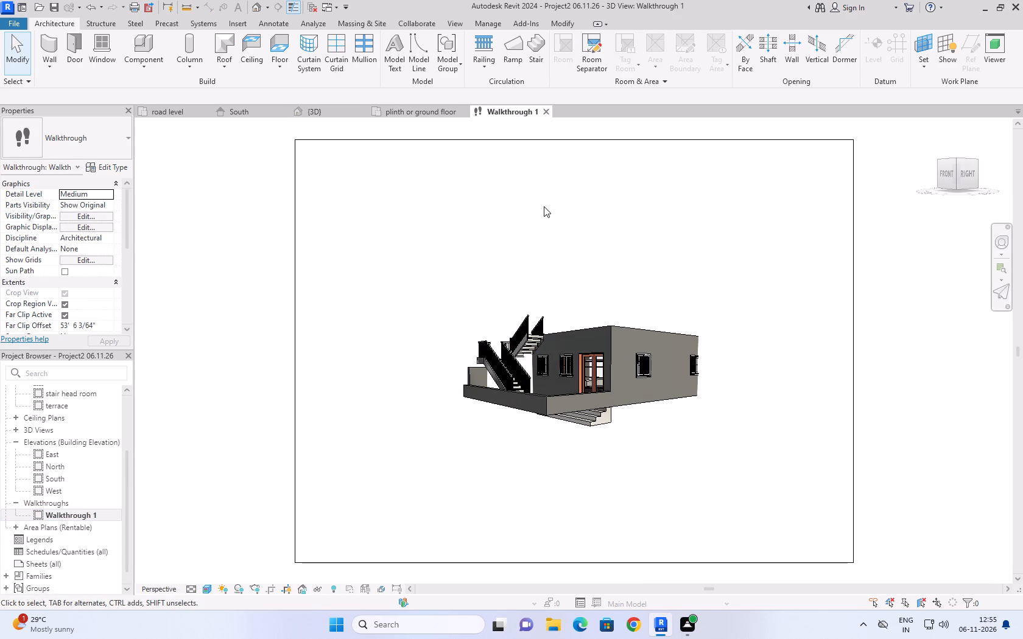
pyautogui.keyDown('shift'); pyautogui.moveTo(550, 195); pyautogui.dragTo(570, 398, button='right'); pyautogui.keyUp('shift')
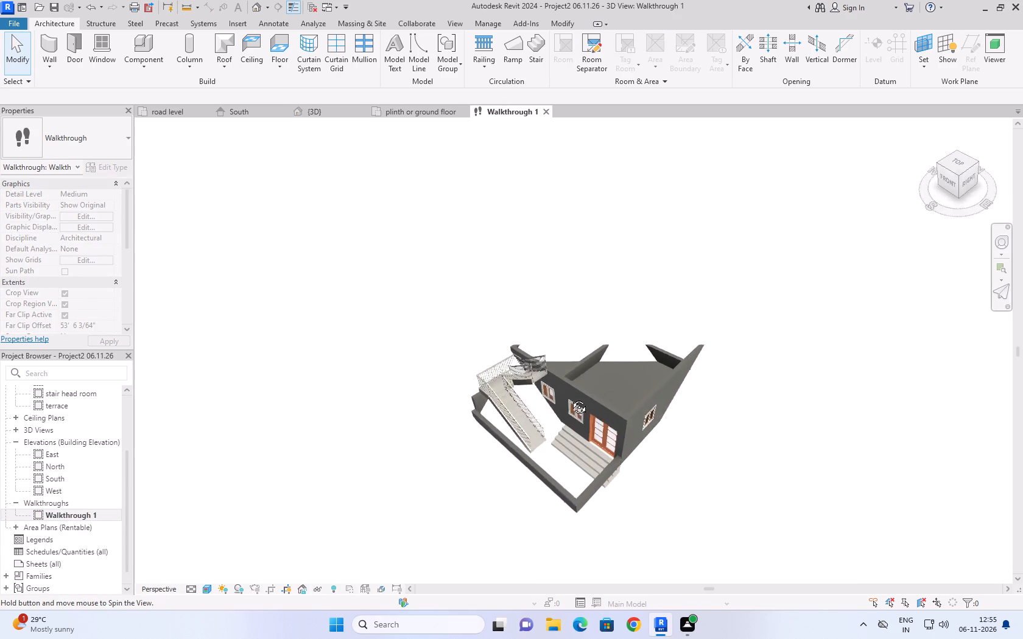
pyautogui.keyDown('shift'); pyautogui.moveTo(570, 398); pyautogui.dragTo(577, 418, button='right'); pyautogui.keyUp('shift')
pyautogui.moveTo(603, 398); pyautogui.dragTo(589, 339, button='right')
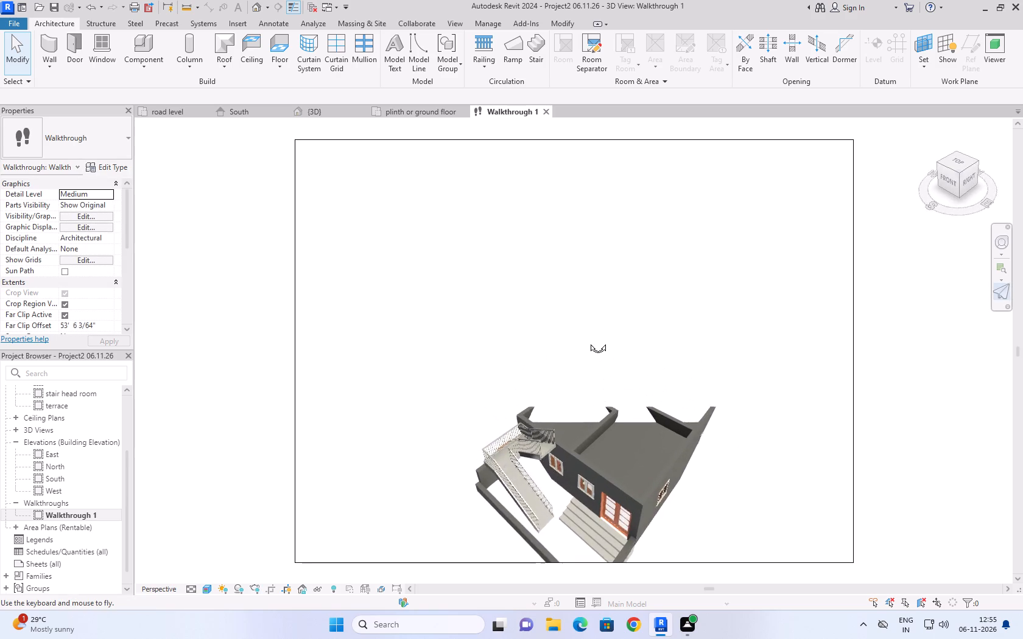
pyautogui.moveTo(589, 339); pyautogui.dragTo(552, 393, button='right')
pyautogui.moveTo(702, 442); pyautogui.dragTo(675, 391, button='right')
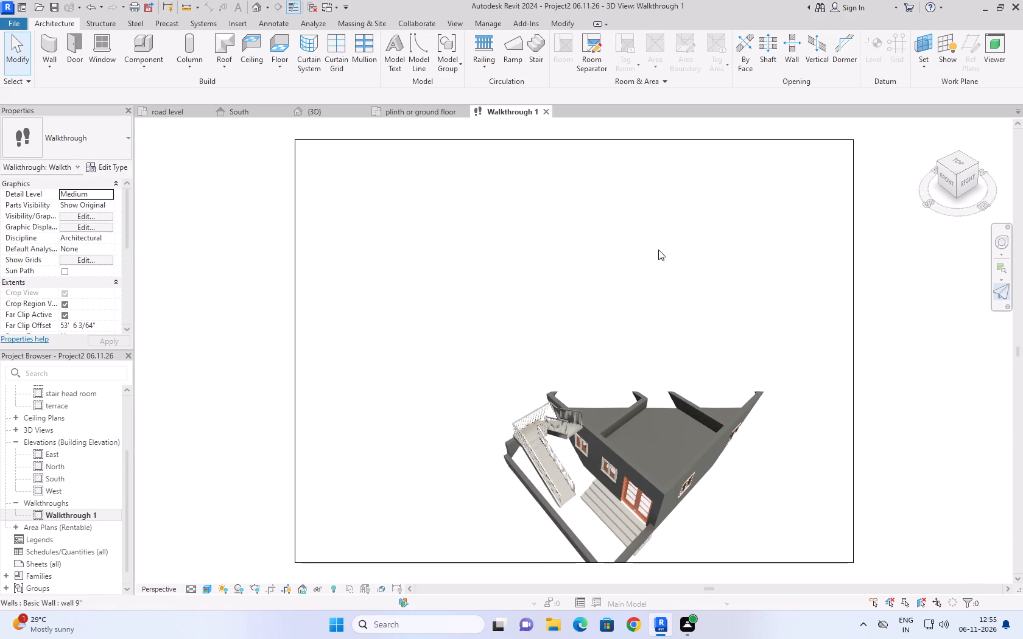
pyautogui.click(549, 108)
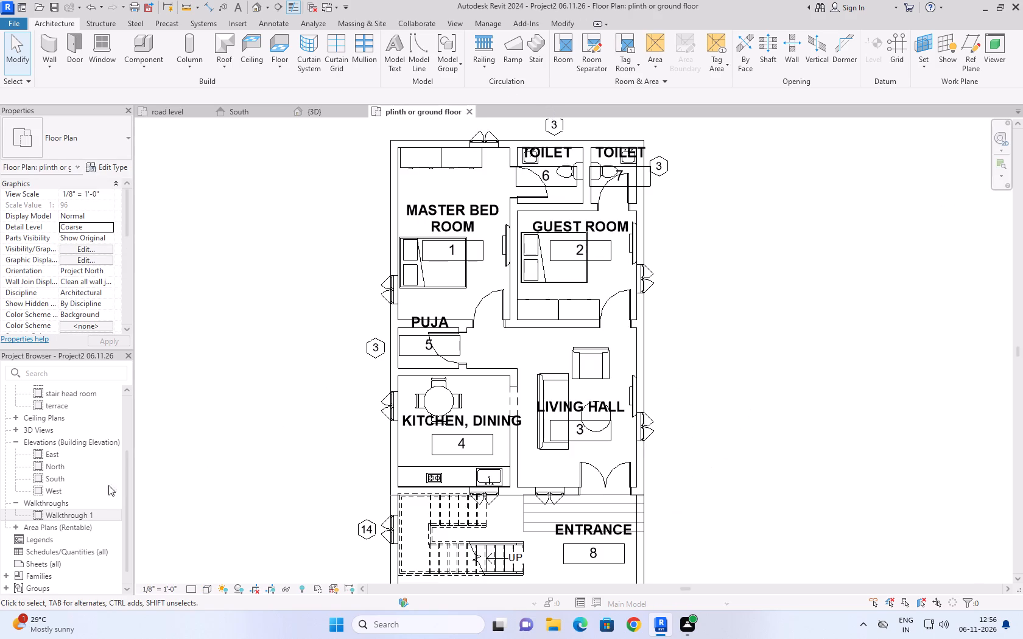
pyautogui.doubleClick(76, 513)
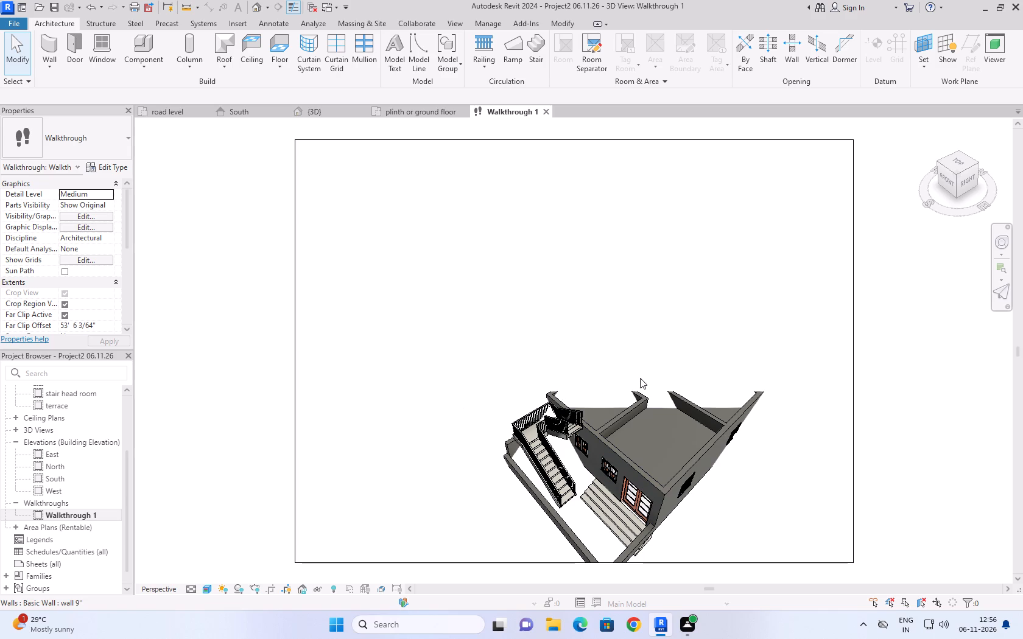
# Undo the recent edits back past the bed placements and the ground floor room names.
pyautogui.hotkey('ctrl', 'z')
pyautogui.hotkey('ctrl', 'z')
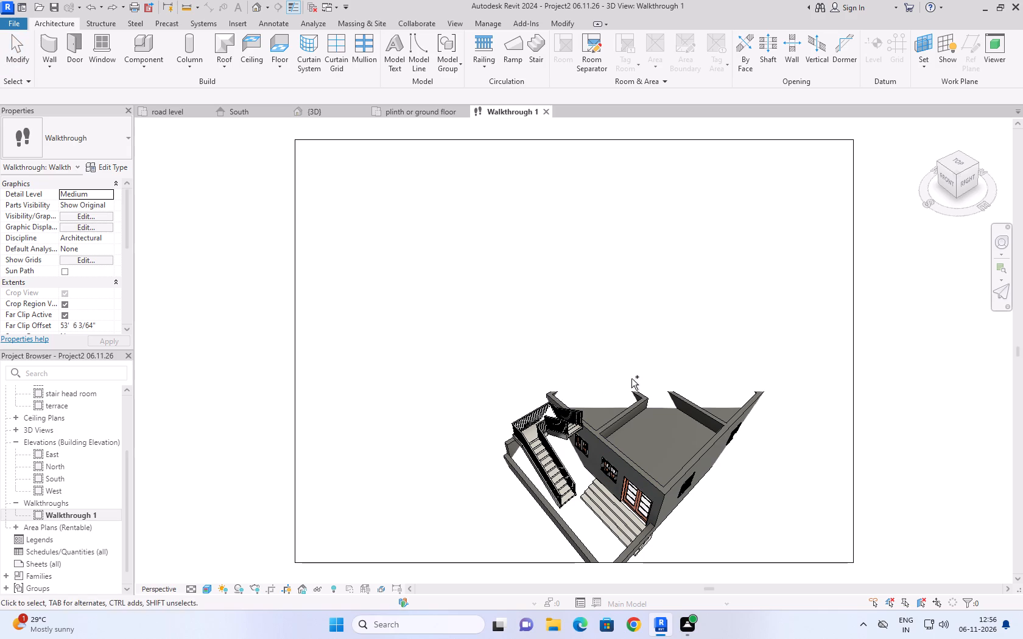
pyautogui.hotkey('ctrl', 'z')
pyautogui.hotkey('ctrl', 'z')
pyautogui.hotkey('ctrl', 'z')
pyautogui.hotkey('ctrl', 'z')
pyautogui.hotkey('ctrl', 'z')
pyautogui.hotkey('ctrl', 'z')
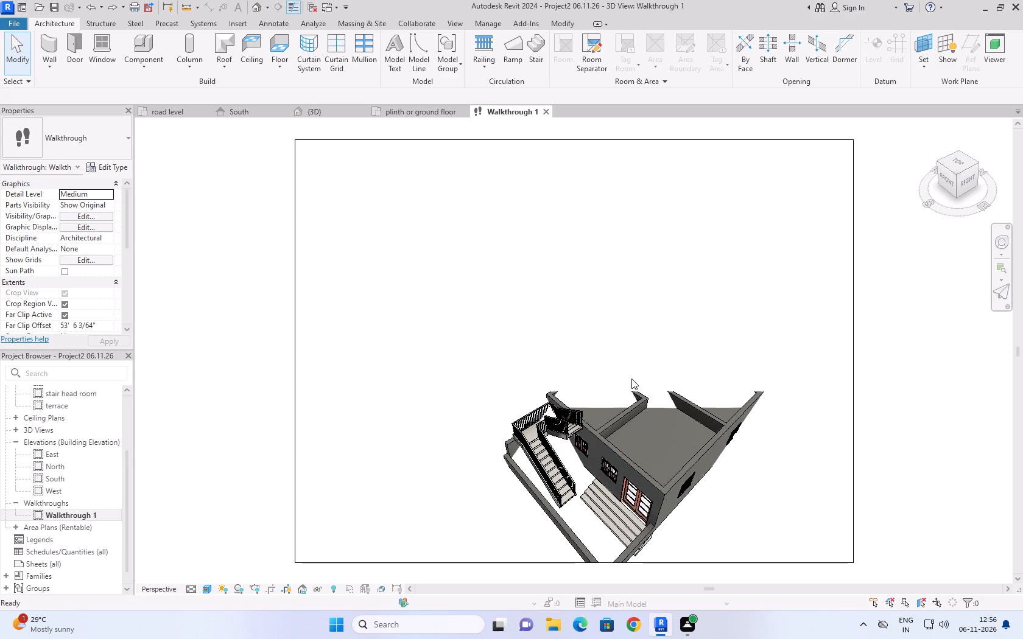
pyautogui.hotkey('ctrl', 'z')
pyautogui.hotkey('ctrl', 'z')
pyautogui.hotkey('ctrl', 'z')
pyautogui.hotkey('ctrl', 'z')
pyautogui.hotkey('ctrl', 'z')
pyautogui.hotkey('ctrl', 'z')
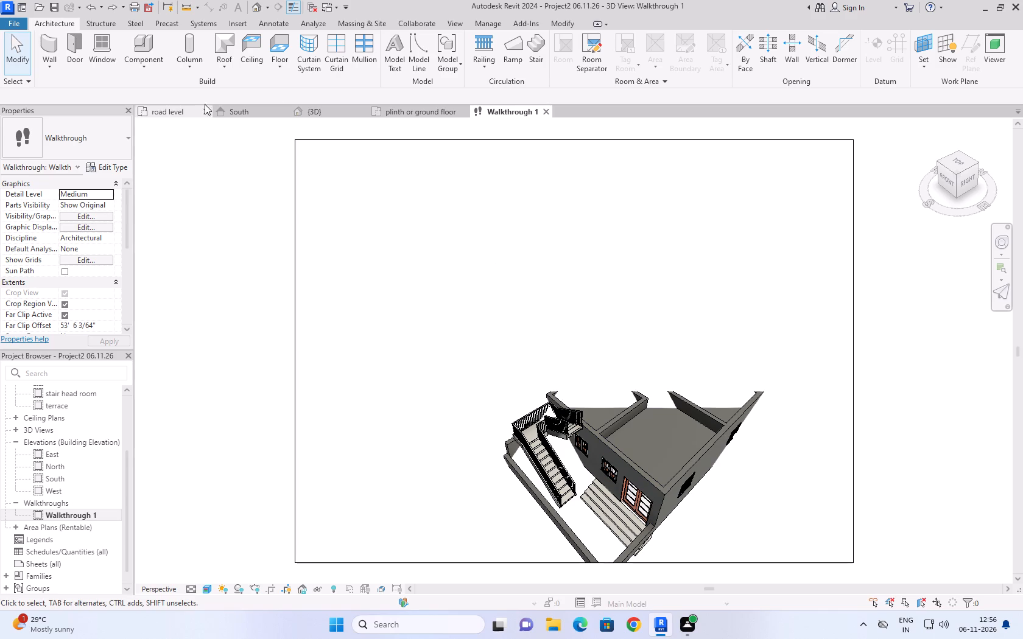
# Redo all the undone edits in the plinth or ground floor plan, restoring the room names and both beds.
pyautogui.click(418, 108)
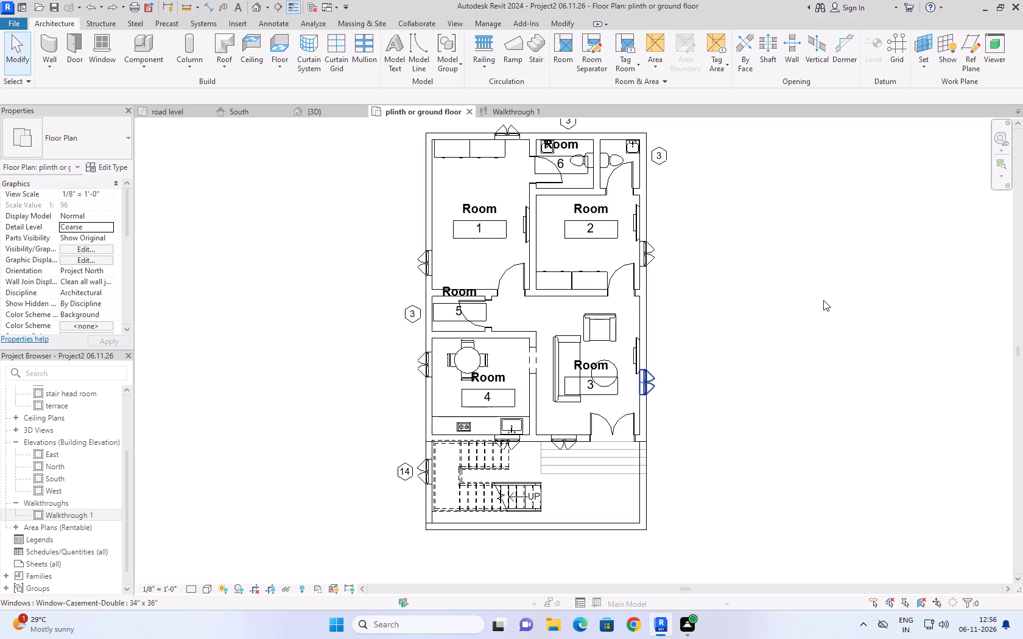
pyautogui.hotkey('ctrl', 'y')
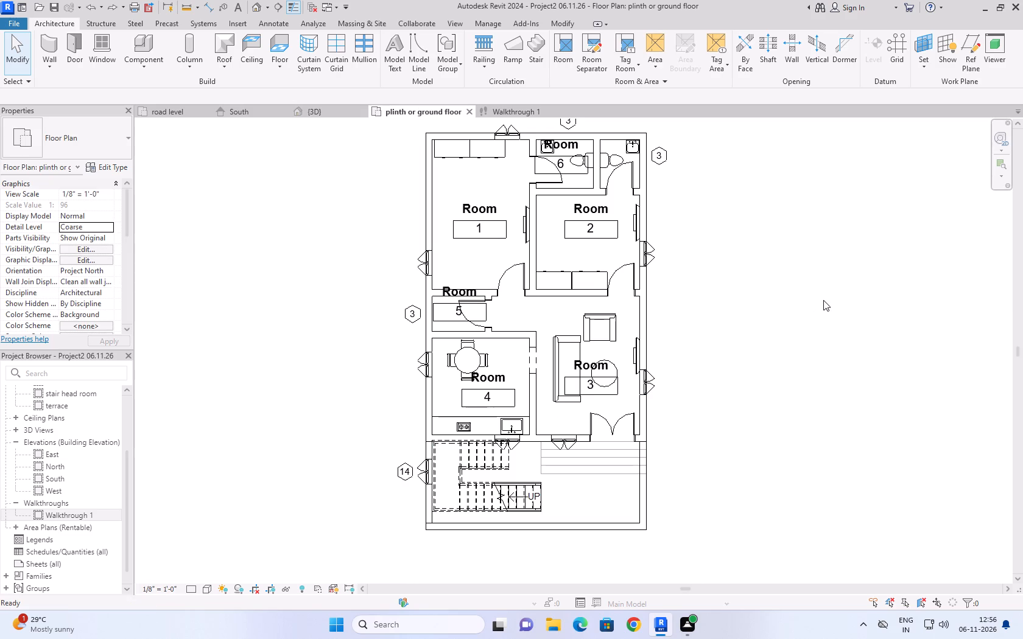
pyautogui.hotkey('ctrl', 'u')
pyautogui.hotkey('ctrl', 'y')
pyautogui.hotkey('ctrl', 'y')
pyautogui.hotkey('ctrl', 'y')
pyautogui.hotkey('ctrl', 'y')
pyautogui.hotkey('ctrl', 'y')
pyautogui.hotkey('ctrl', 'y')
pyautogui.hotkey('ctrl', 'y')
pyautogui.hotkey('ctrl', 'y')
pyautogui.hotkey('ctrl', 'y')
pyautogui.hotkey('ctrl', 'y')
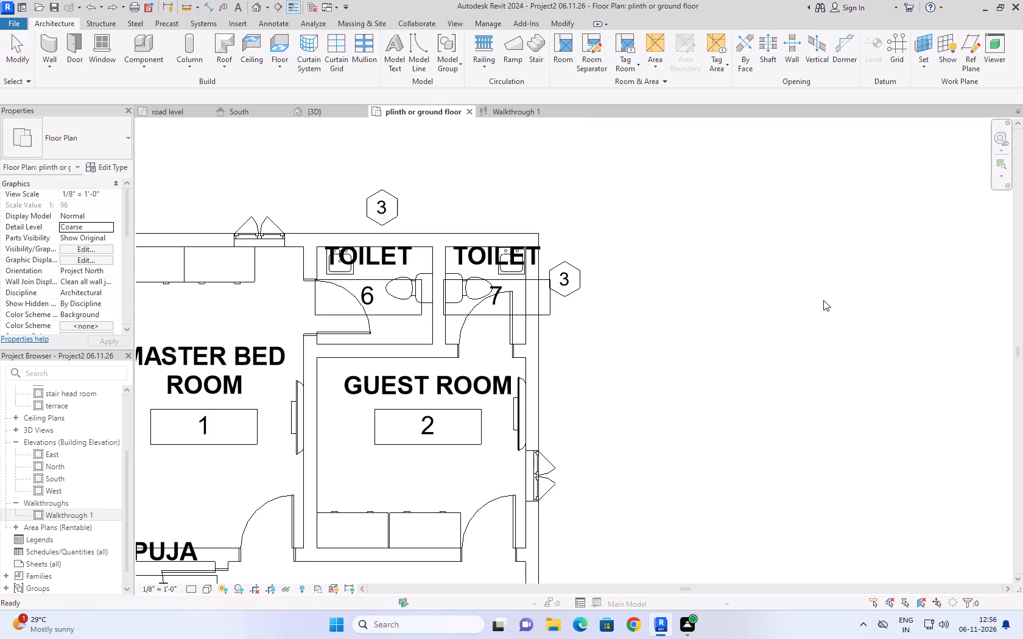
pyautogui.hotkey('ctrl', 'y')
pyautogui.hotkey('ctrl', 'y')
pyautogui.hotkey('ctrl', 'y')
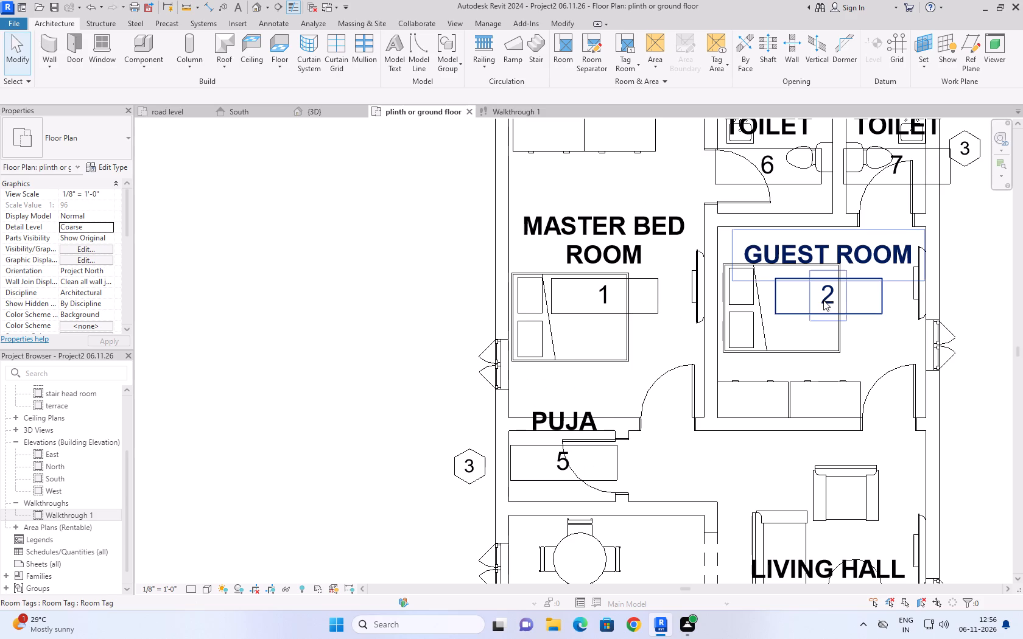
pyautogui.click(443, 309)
# Examine the house from a slightly different angle in the Walkthrough 1 view, and close that view.
pyautogui.click(529, 109)
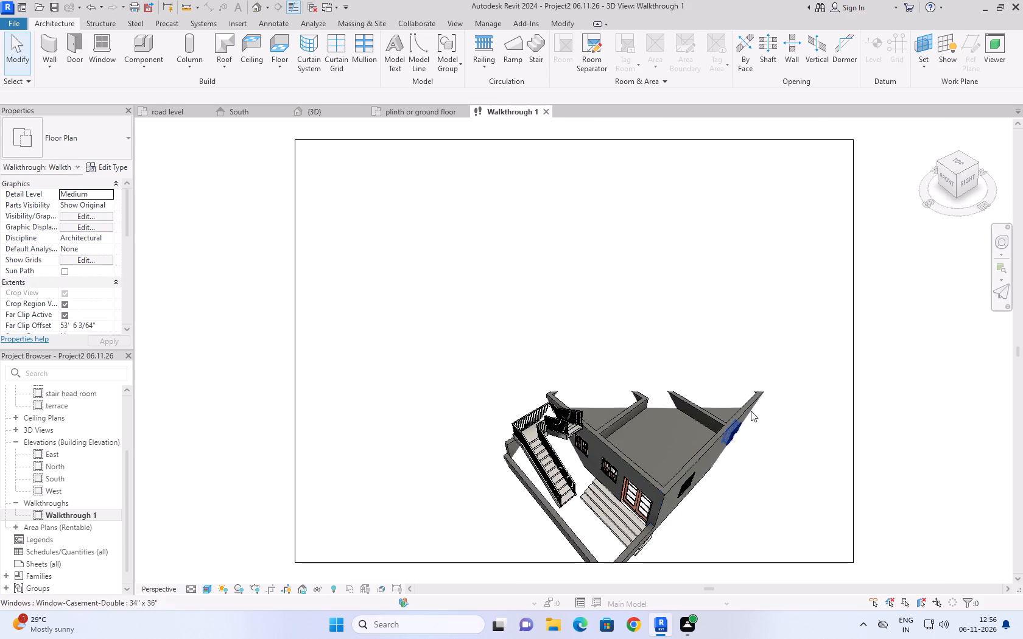
pyautogui.moveTo(657, 428); pyautogui.dragTo(734, 454, button='right')
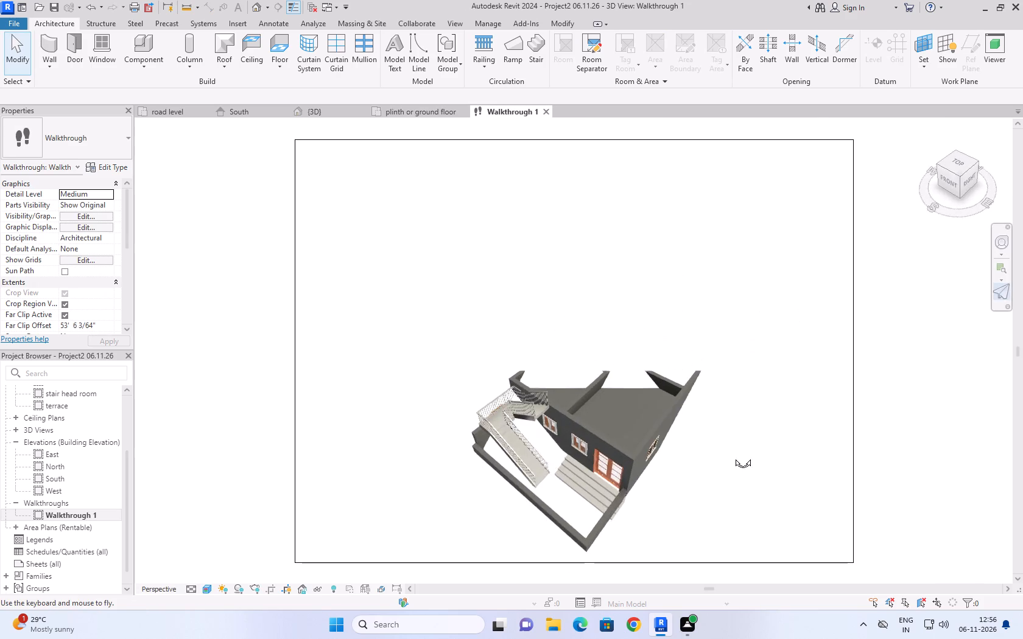
pyautogui.moveTo(734, 454); pyautogui.dragTo(737, 452, button='right')
pyautogui.click(544, 114)
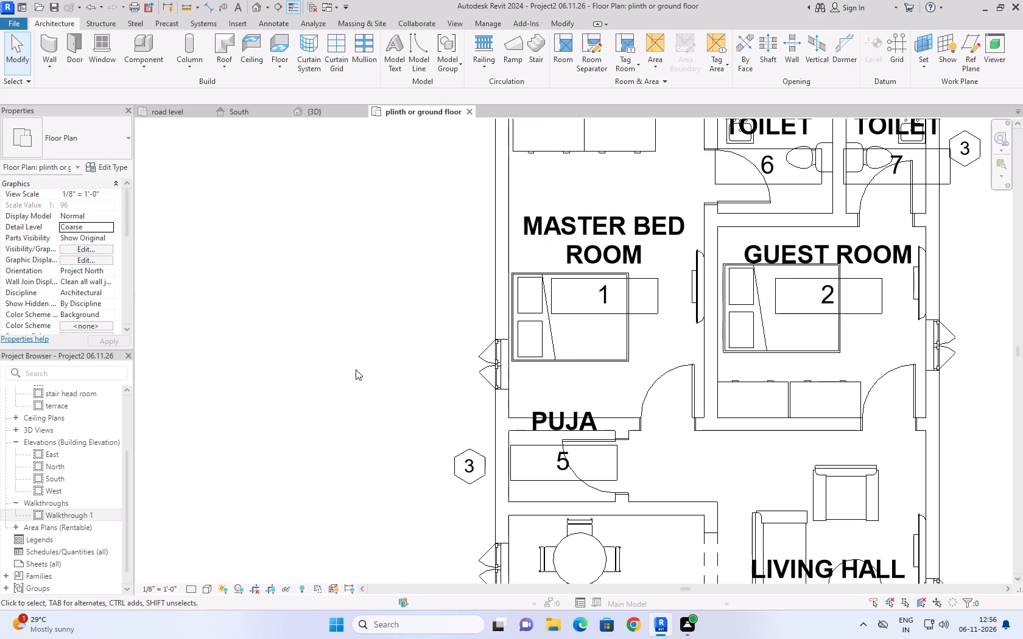
# Reopen Walkthrough 1, play it from frame 1 in walkthrough editing, and close the view.
pyautogui.doubleClick(69, 518)
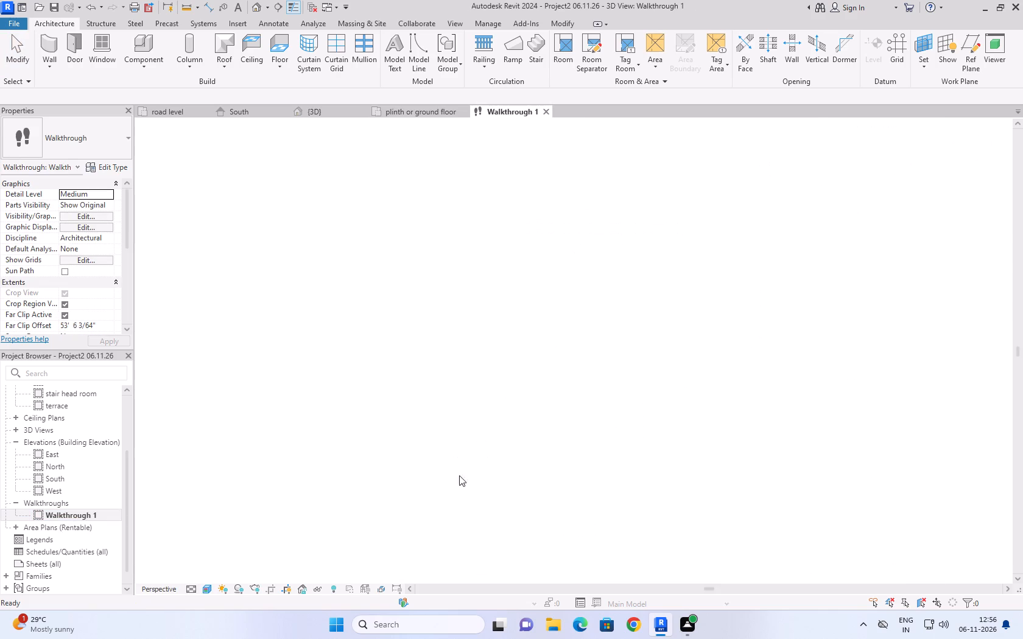
pyautogui.click(556, 137)
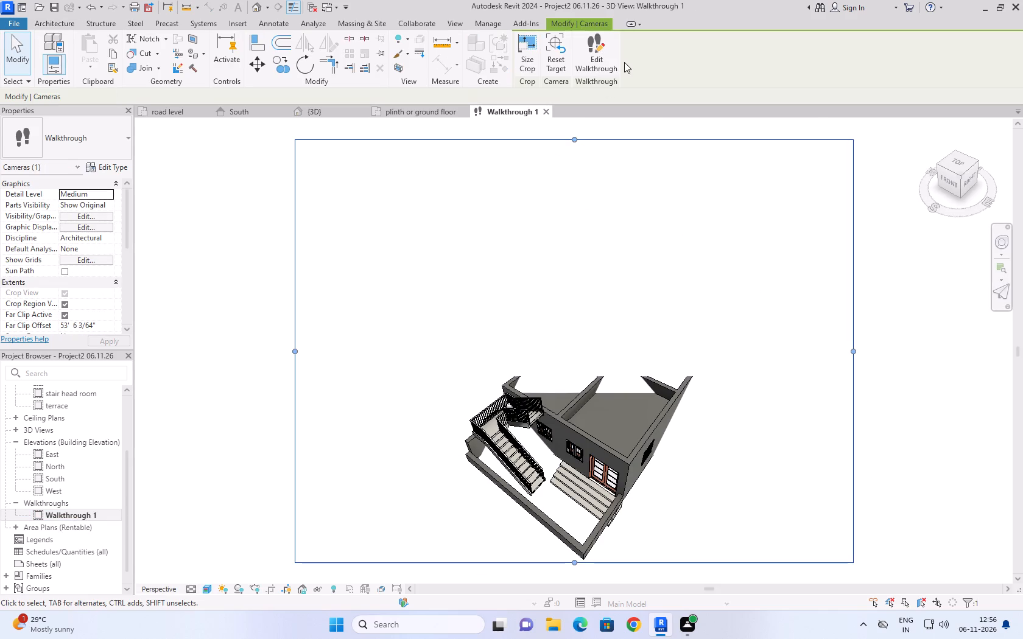
pyautogui.click(591, 60)
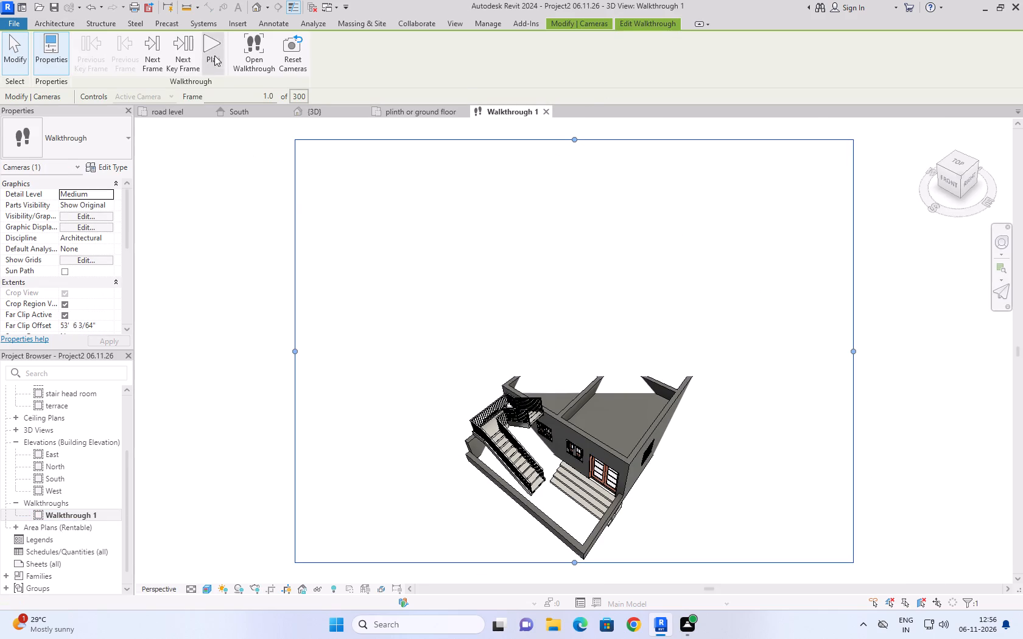
pyautogui.click(212, 35)
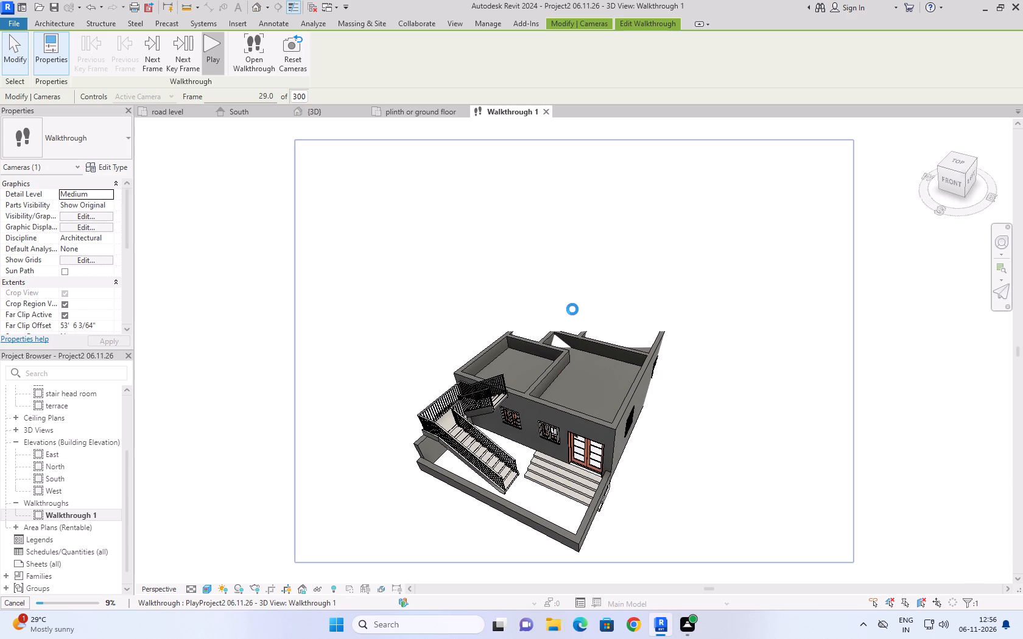
pyautogui.rightClick(0, 638)
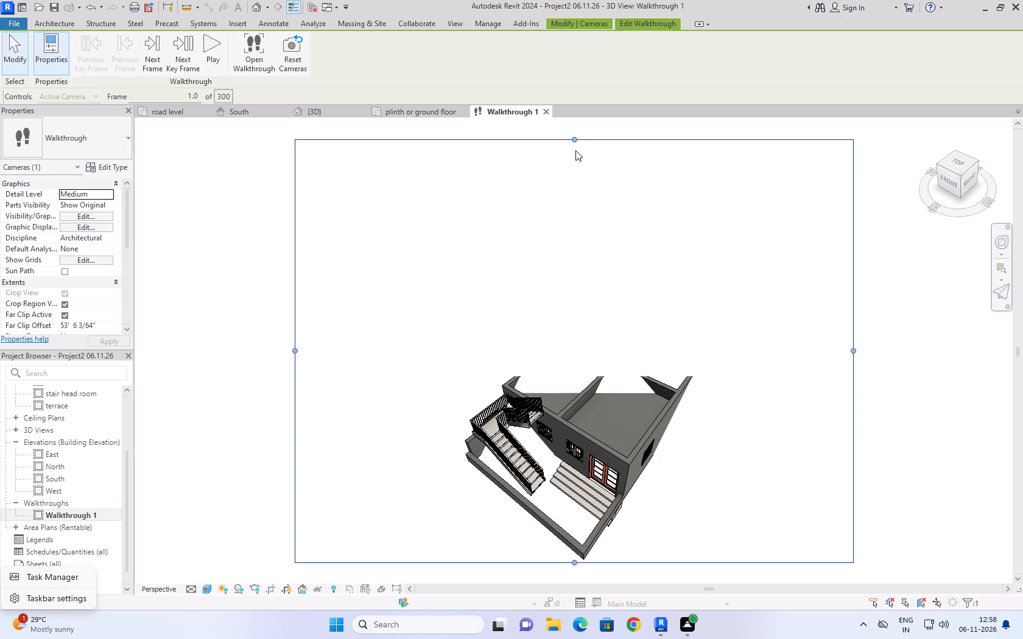
pyautogui.click(549, 113)
# Save the project with the furnished plinth or ground floor plan open.
pyautogui.scroll(-8, 381, 419)
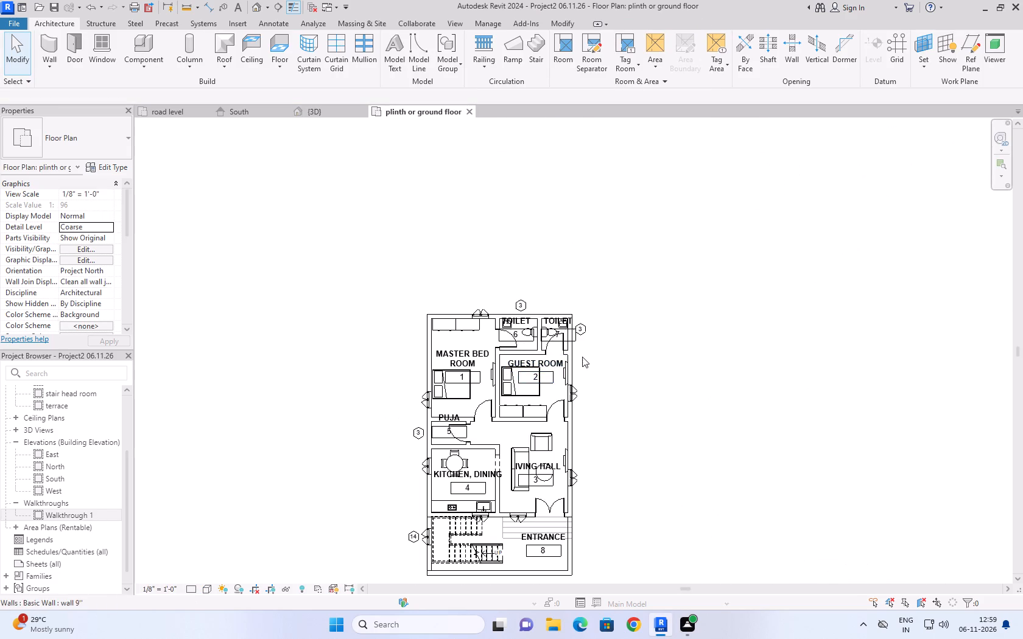
pyautogui.scroll(6, 620, 424)
pyautogui.scroll(-5, 628, 408)
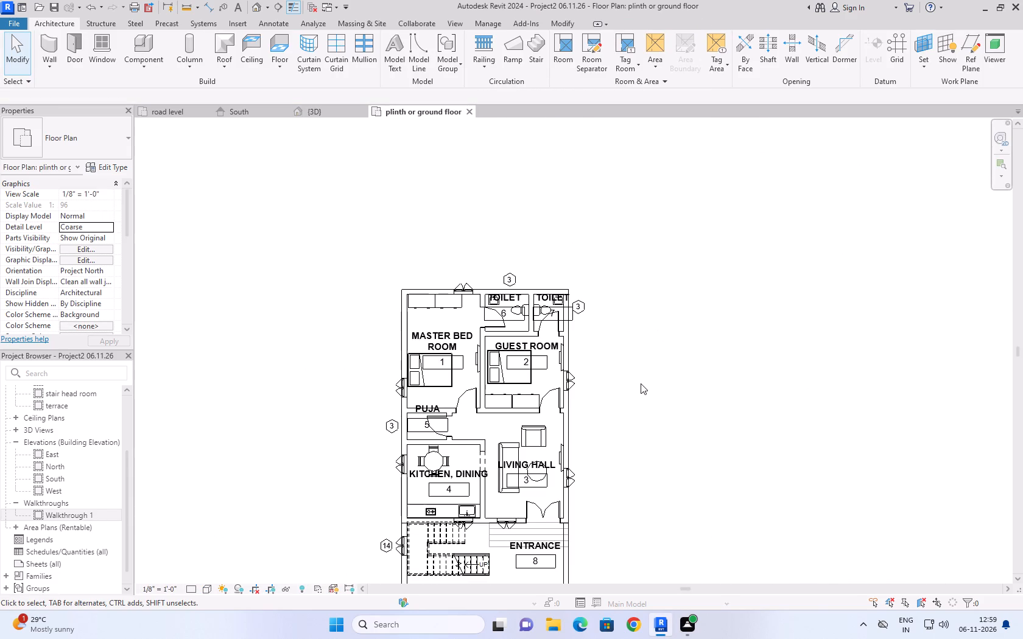
pyautogui.hotkey('ctrl', 's')
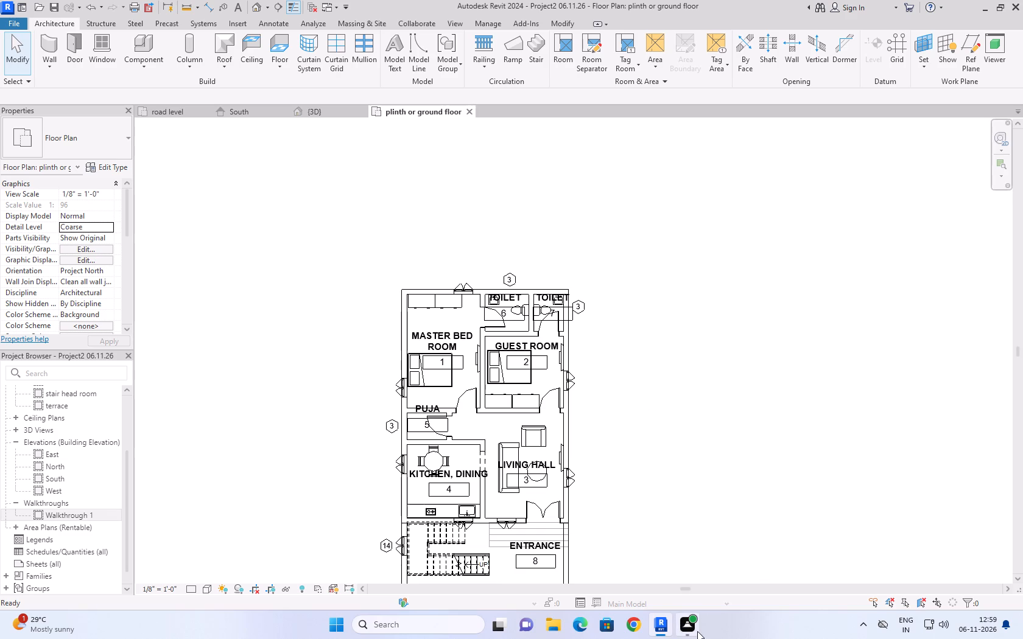